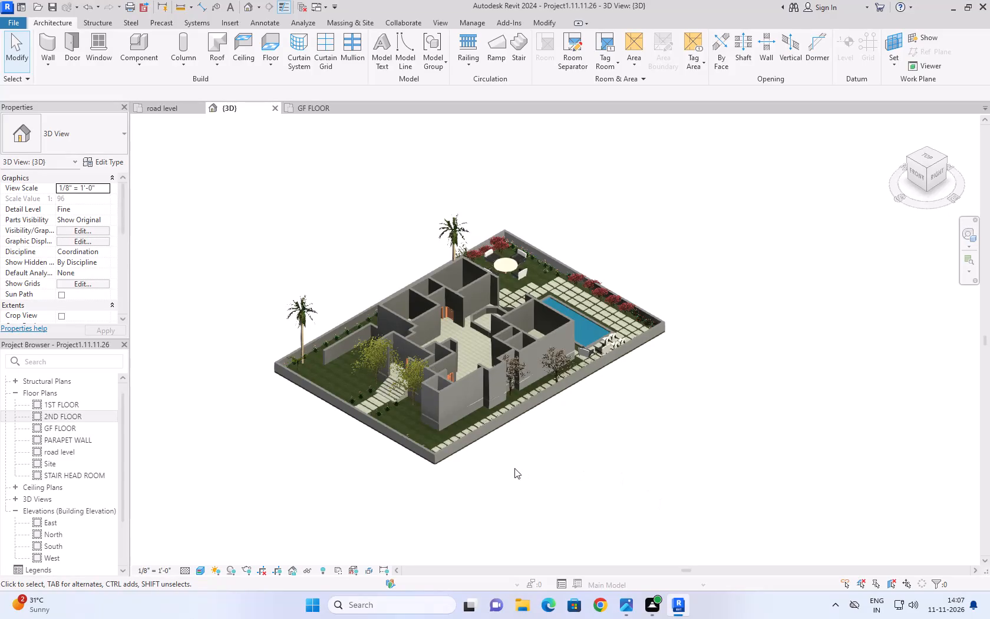
Examine the front yard and boundary wall in 3D and compare the road level plan with the reference plan image.
scroll(236, 301, "up", 1)
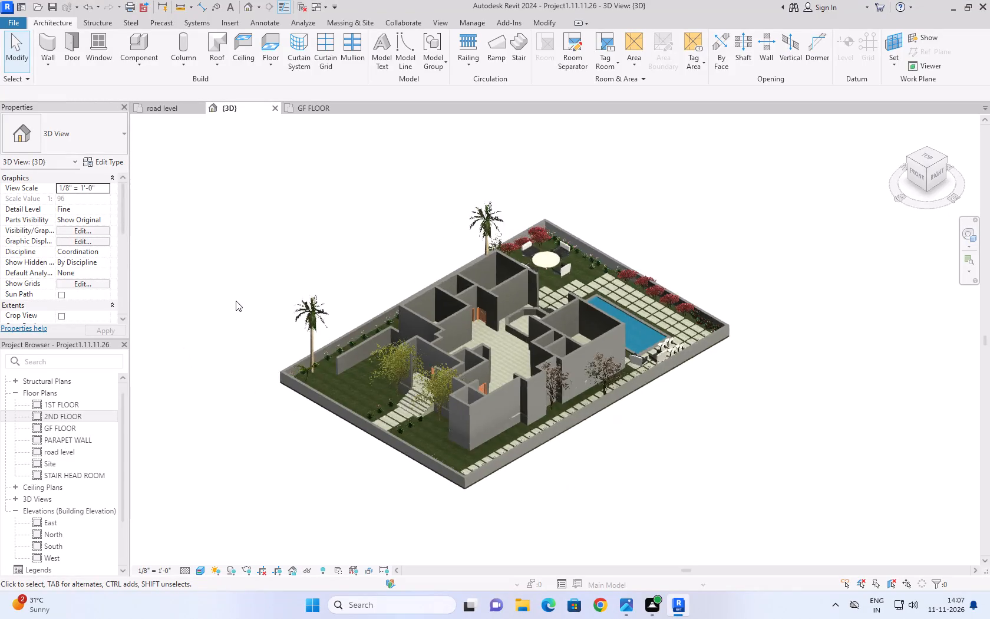
scroll(236, 301, "up", 4)
scroll(262, 289, "down", 3)
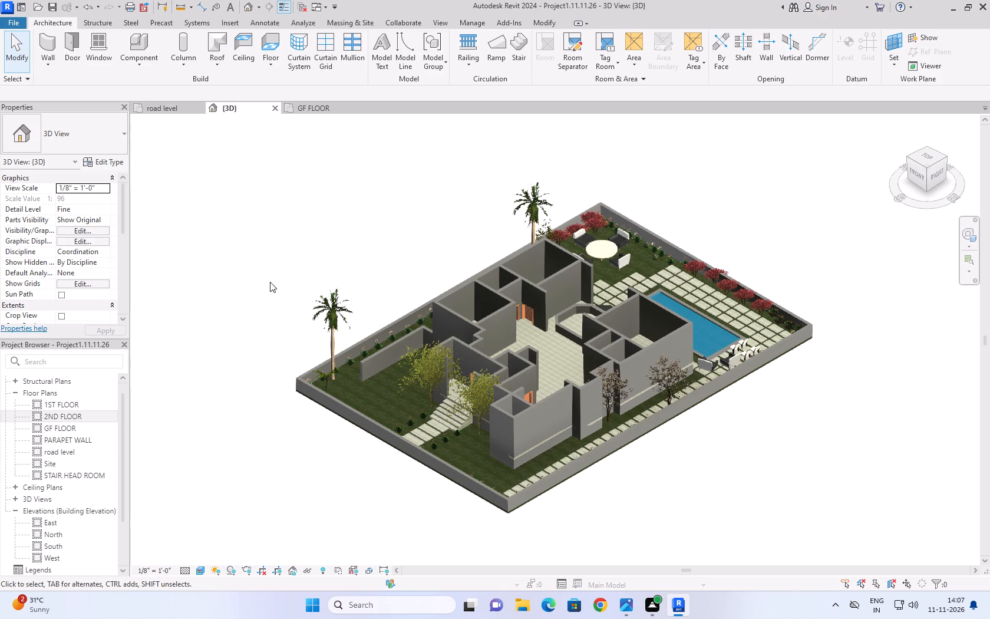
scroll(270, 282, "up", 1)
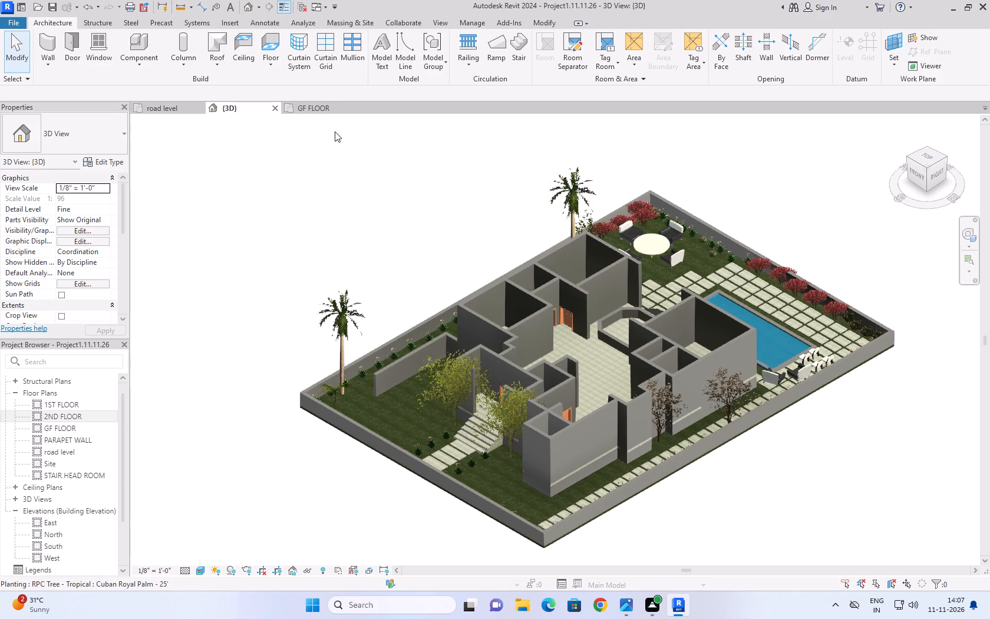
left_click(173, 108)
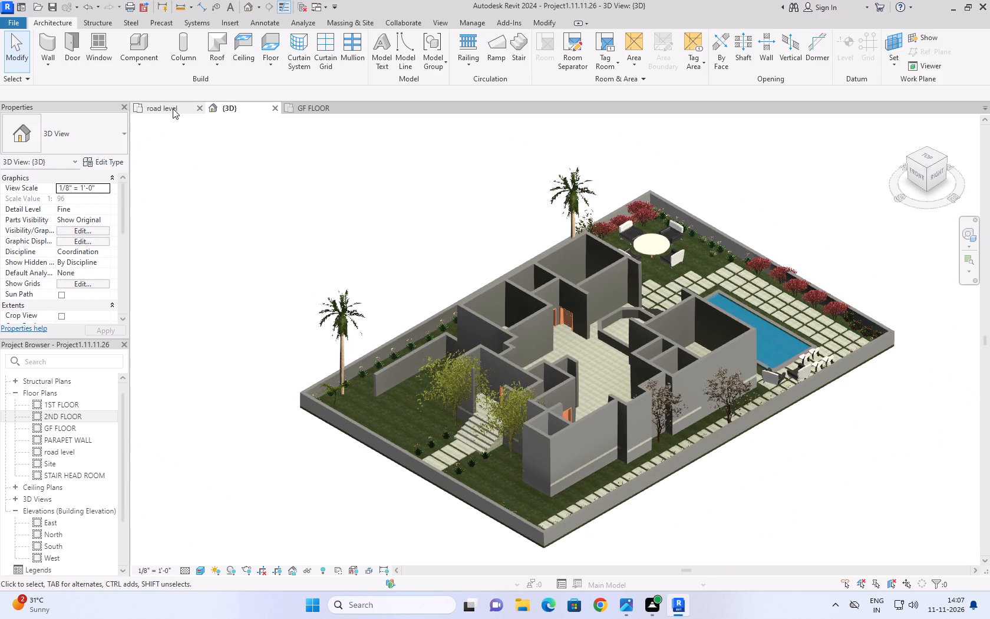
scroll(398, 503, "up", 2)
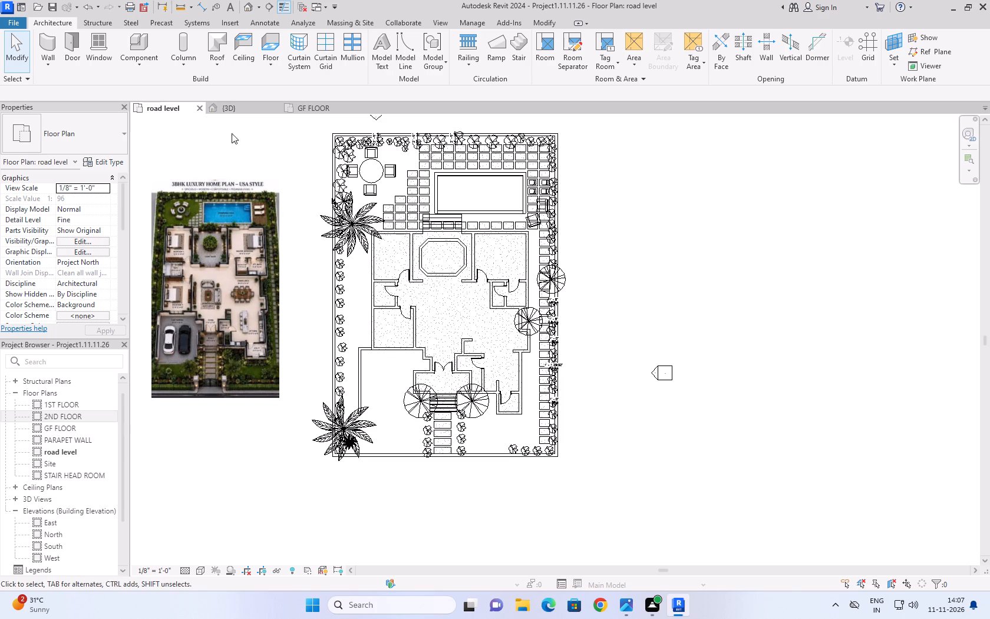
left_click(230, 105)
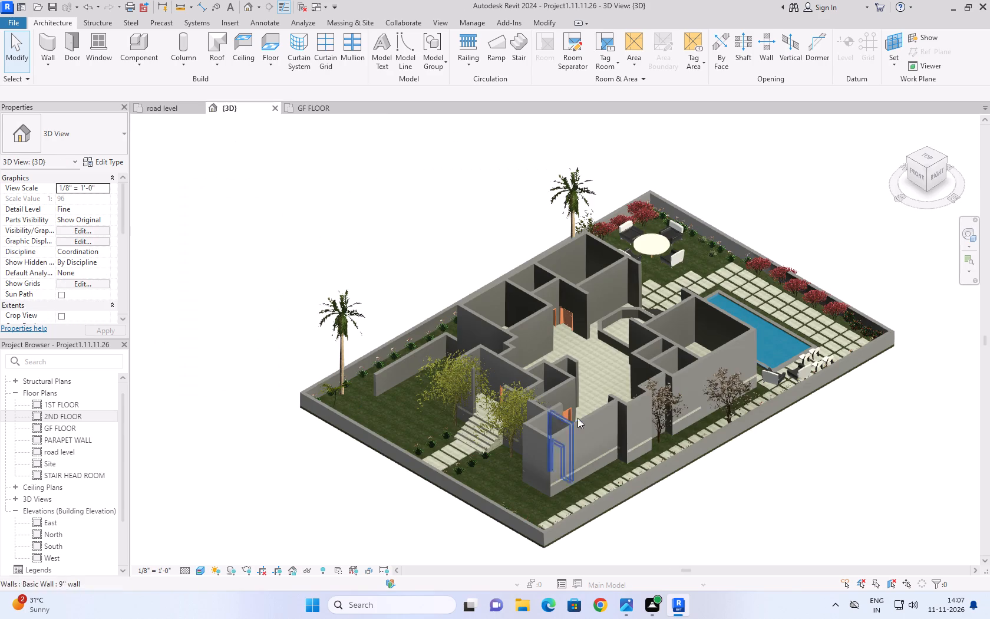
scroll(550, 519, "up", 3)
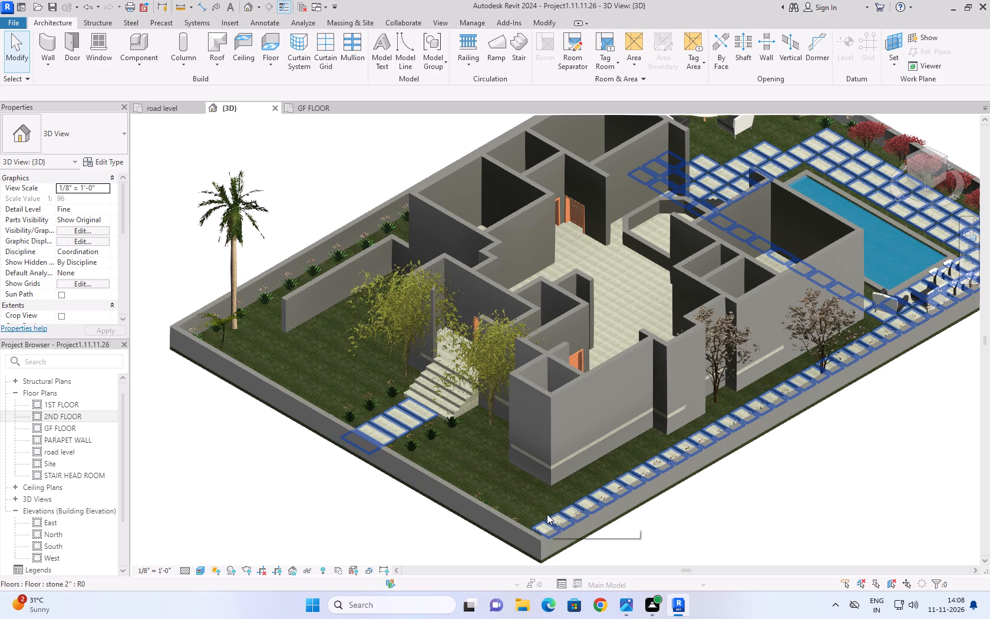
left_click(284, 499)
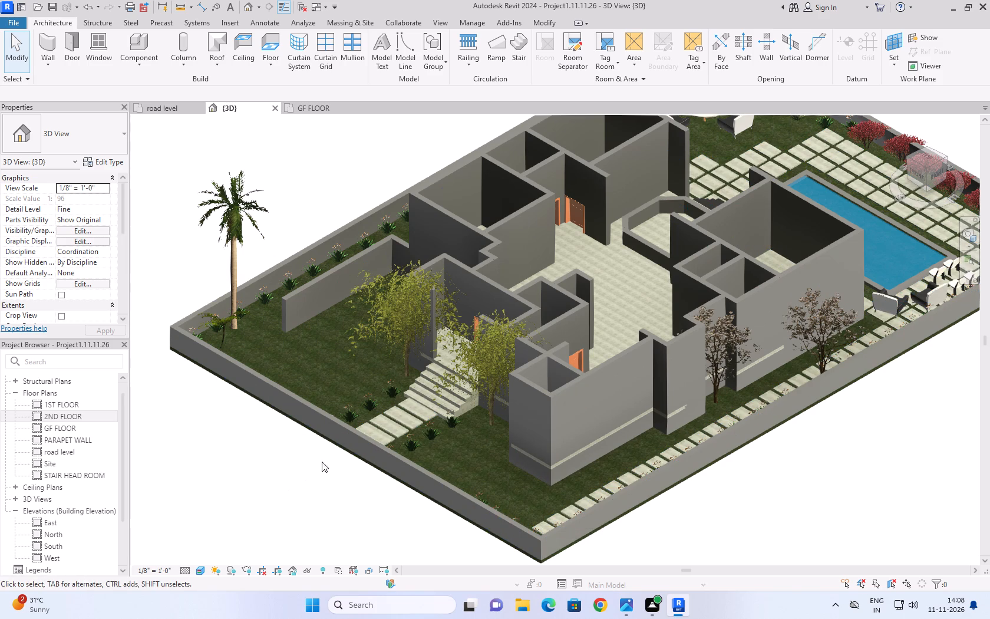
left_click(356, 437)
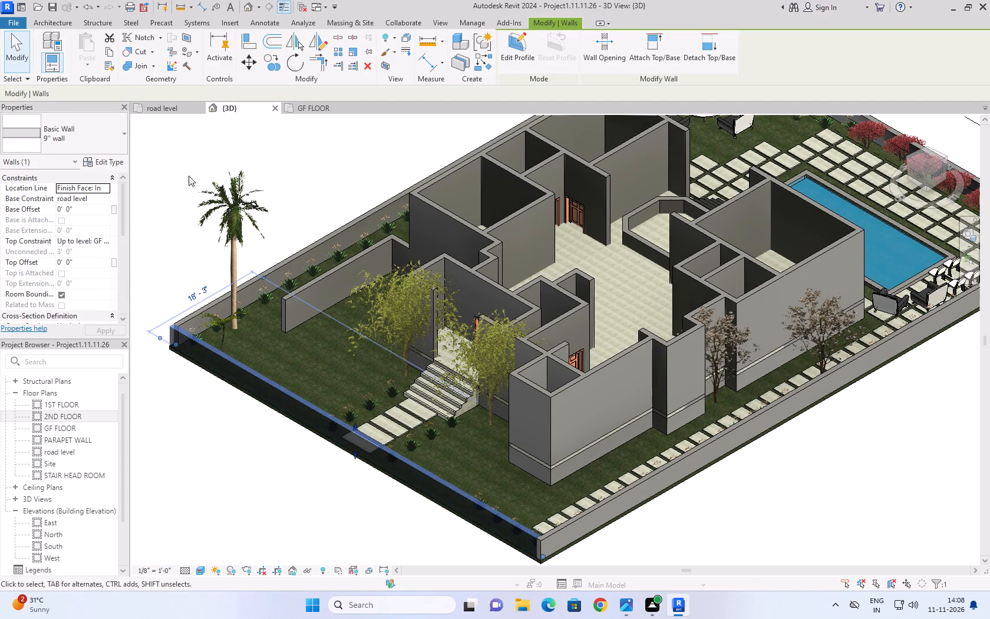
left_click(166, 108)
scroll(503, 419, "down", 1)
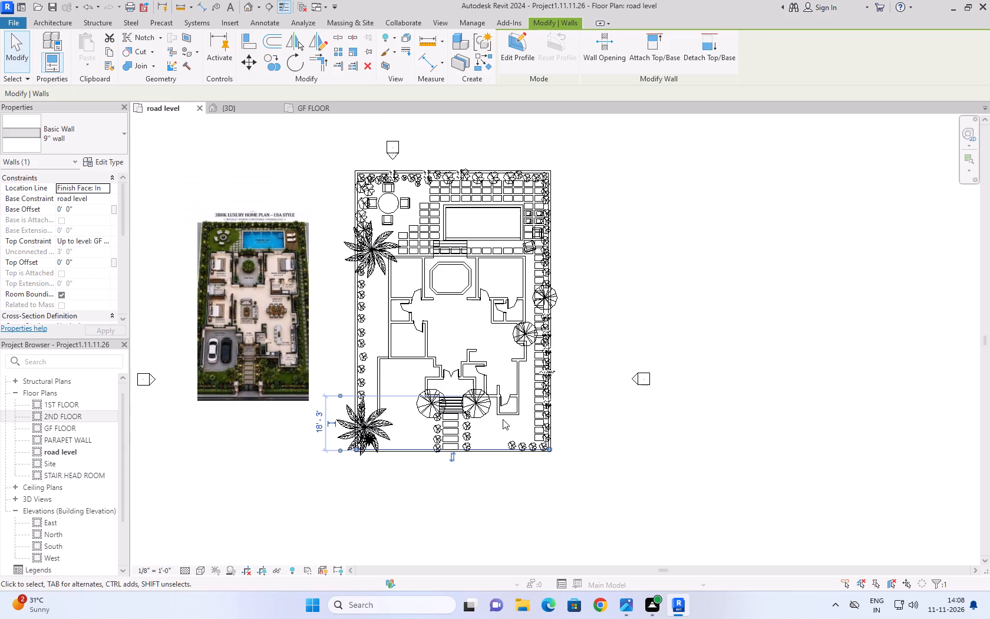
scroll(236, 403, "up", 6)
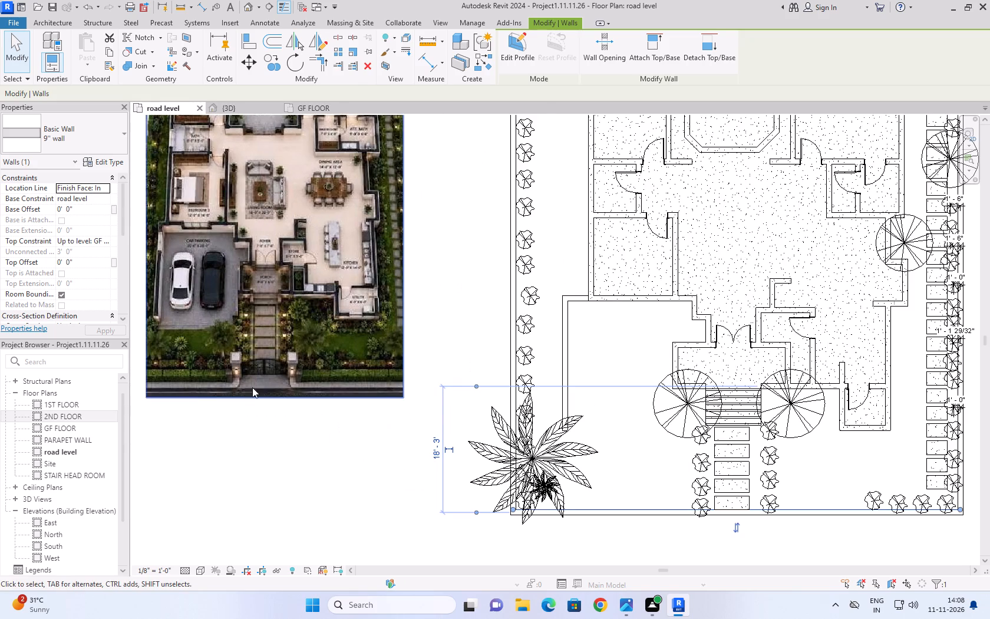
scroll(305, 357, "up", 2)
scroll(305, 357, "down", 6)
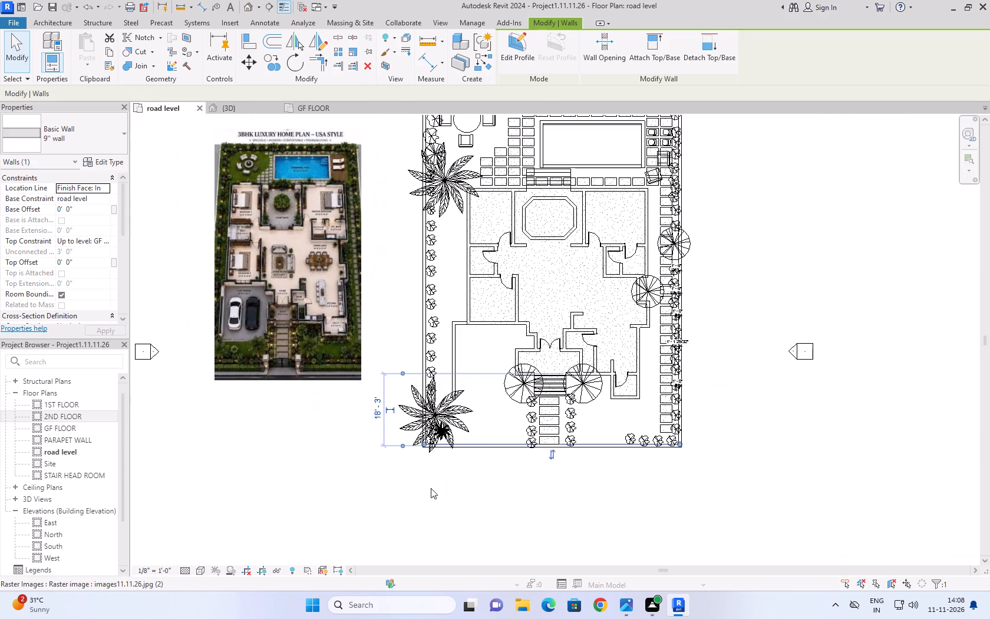
left_click(480, 483)
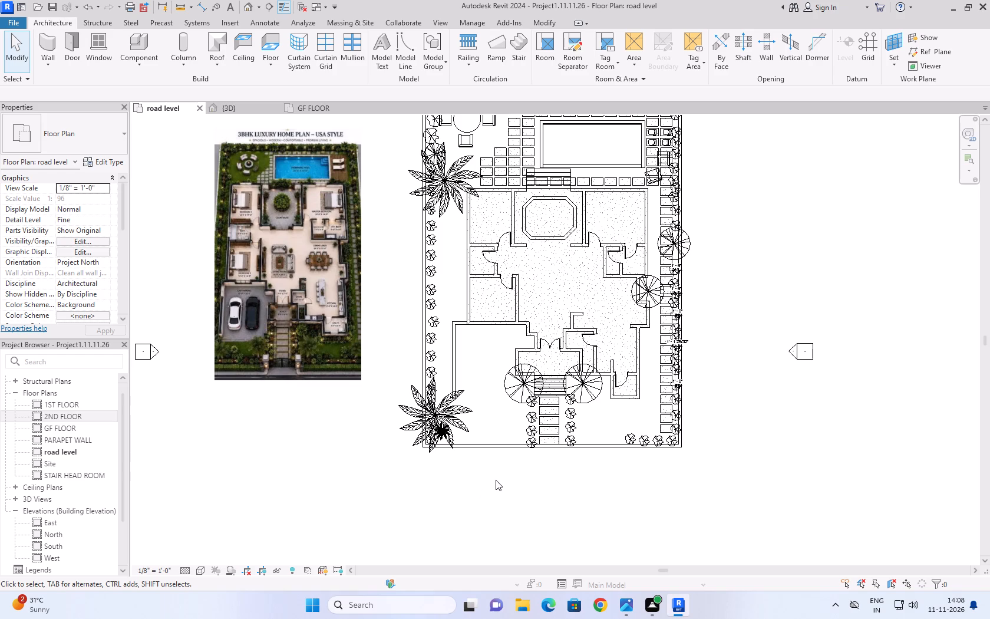
scroll(496, 480, "down", 2)
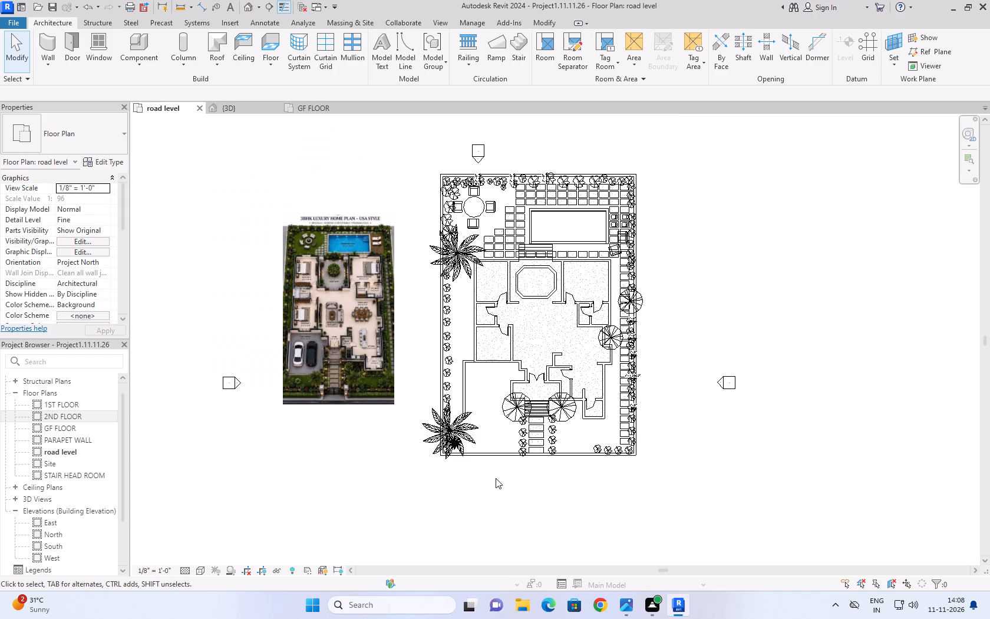
Load the RPC Beetle family from the US library's Entourage folder as a component to place.
left_click(144, 70)
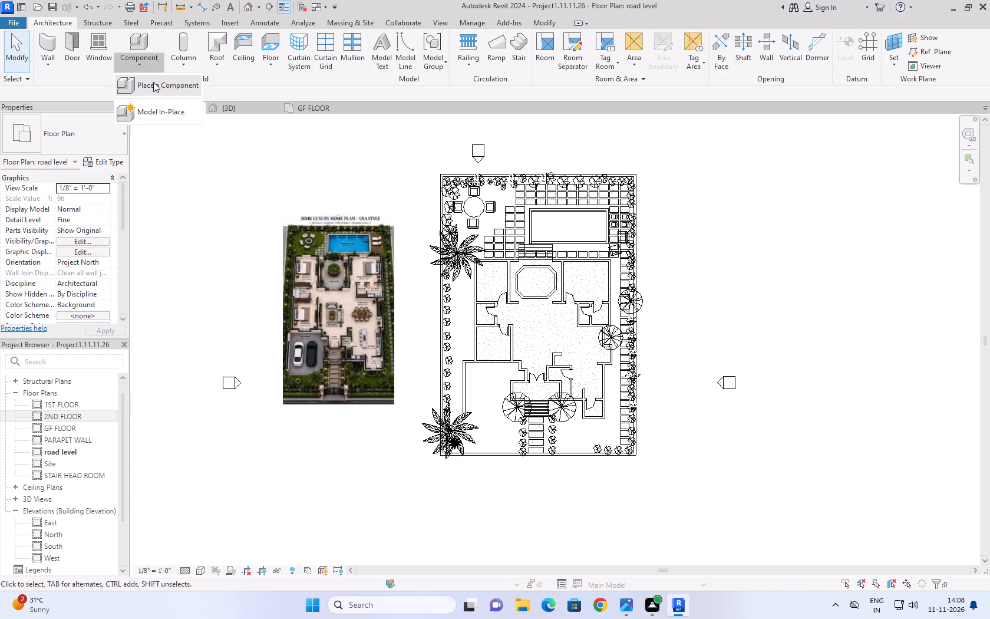
left_click(154, 83)
left_click(503, 56)
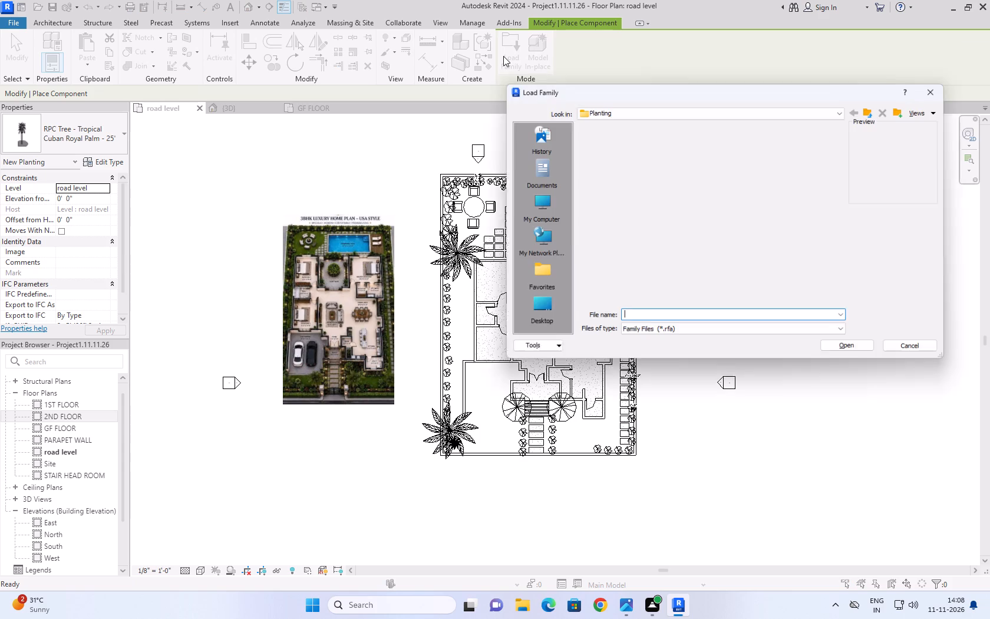
double_click(867, 108)
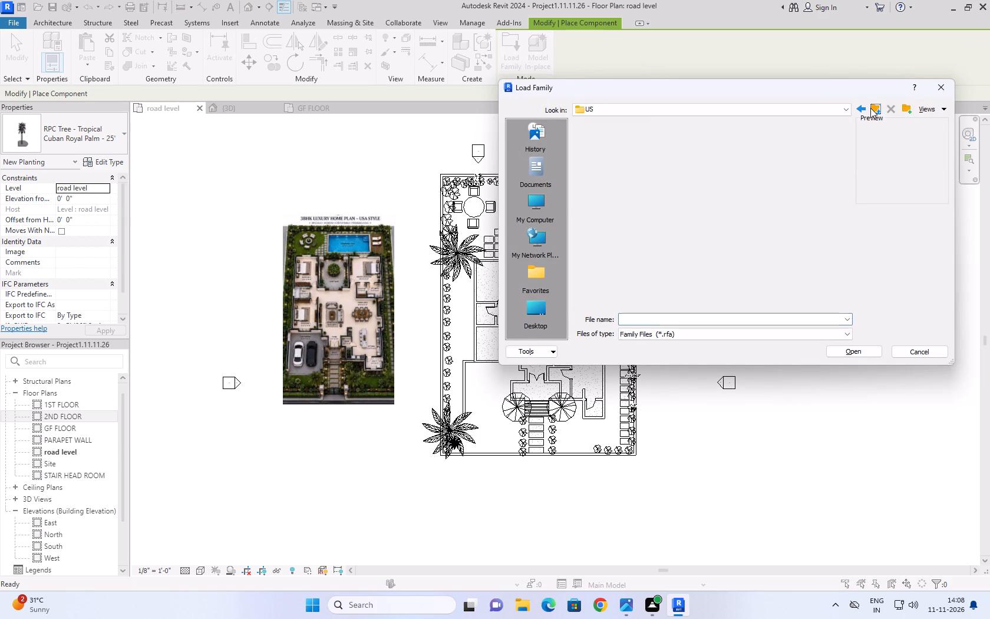
double_click(608, 278)
left_click(599, 157)
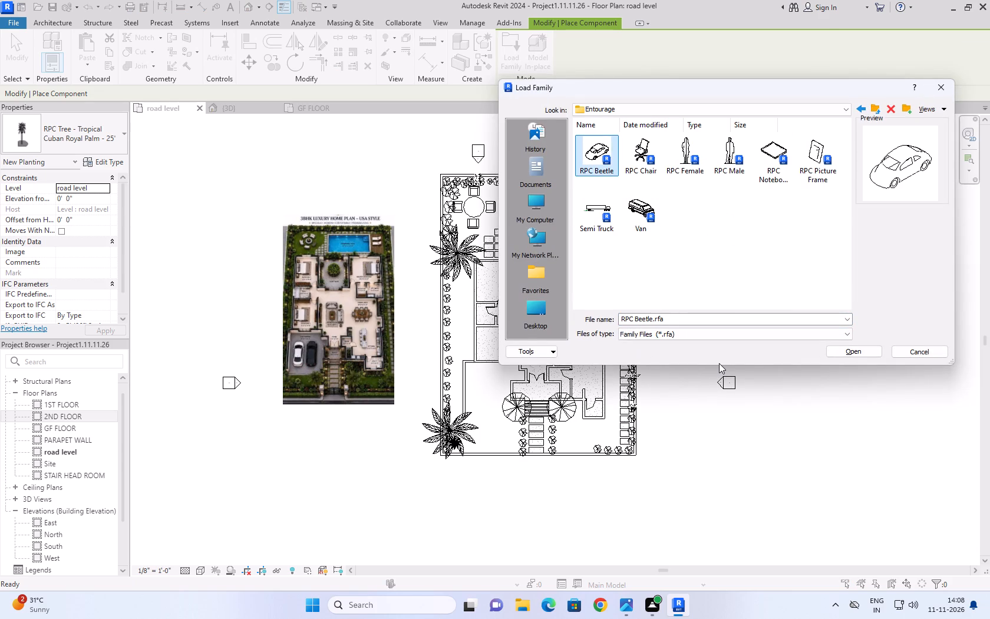
left_click(844, 347)
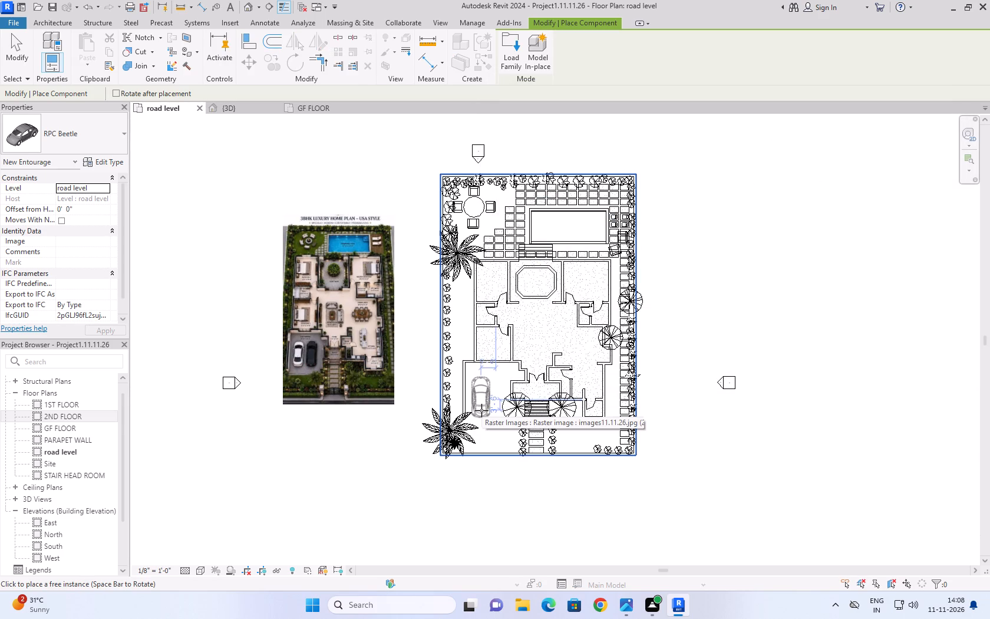
Place two RPC Beetle cars on the road level plan, one in the car parking area and one just in front, and check them in 3D.
left_click(482, 411)
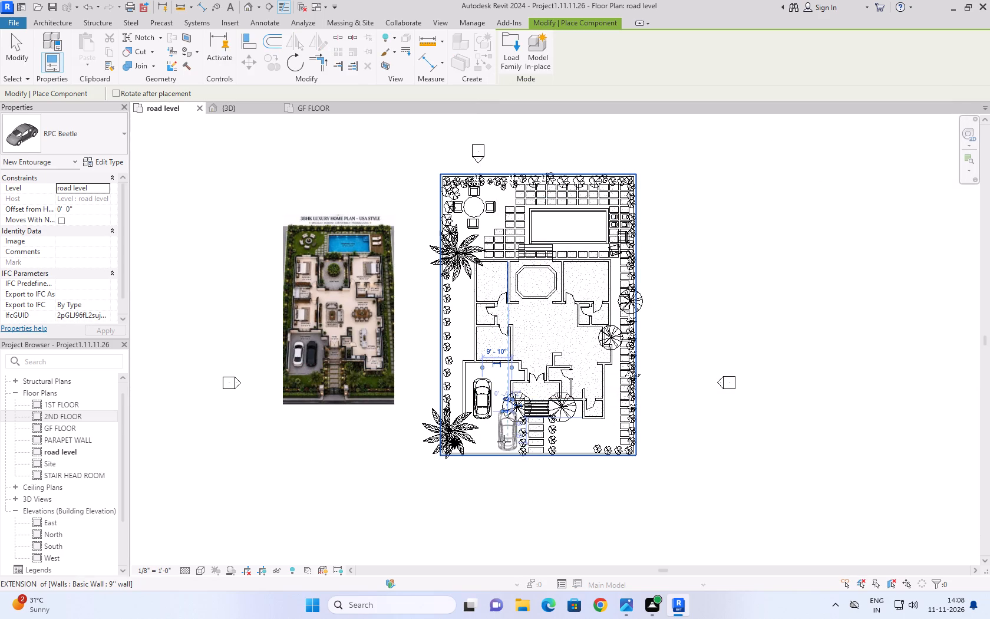
left_click(503, 441)
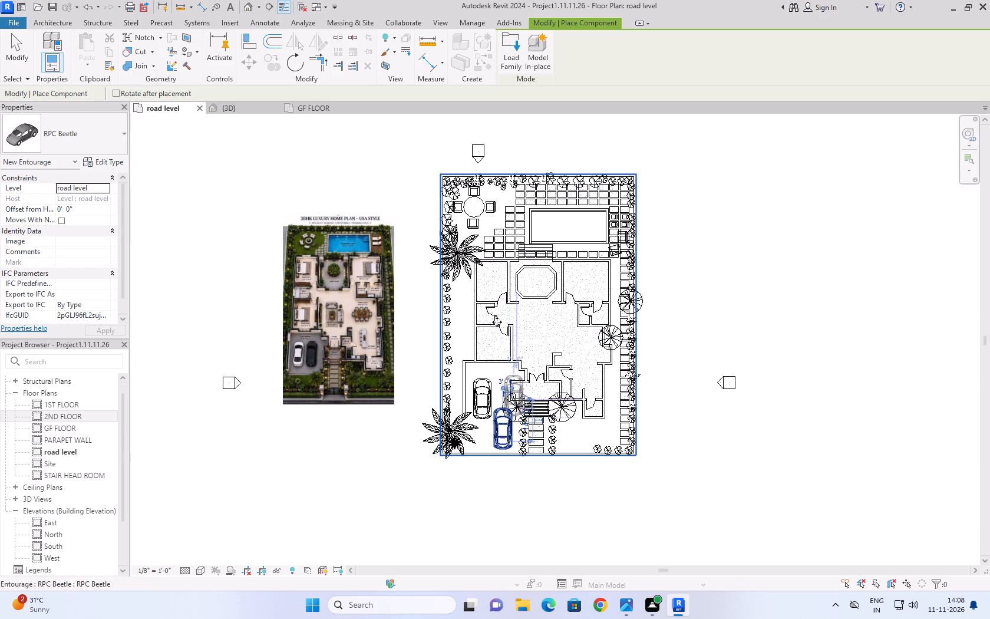
left_click(239, 111)
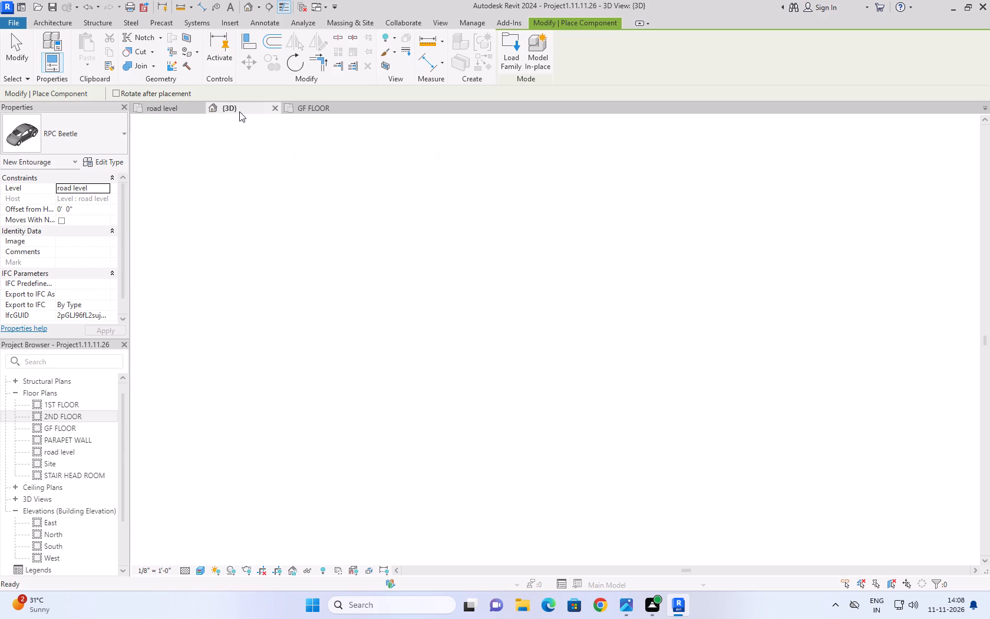
scroll(255, 330, "up", 3)
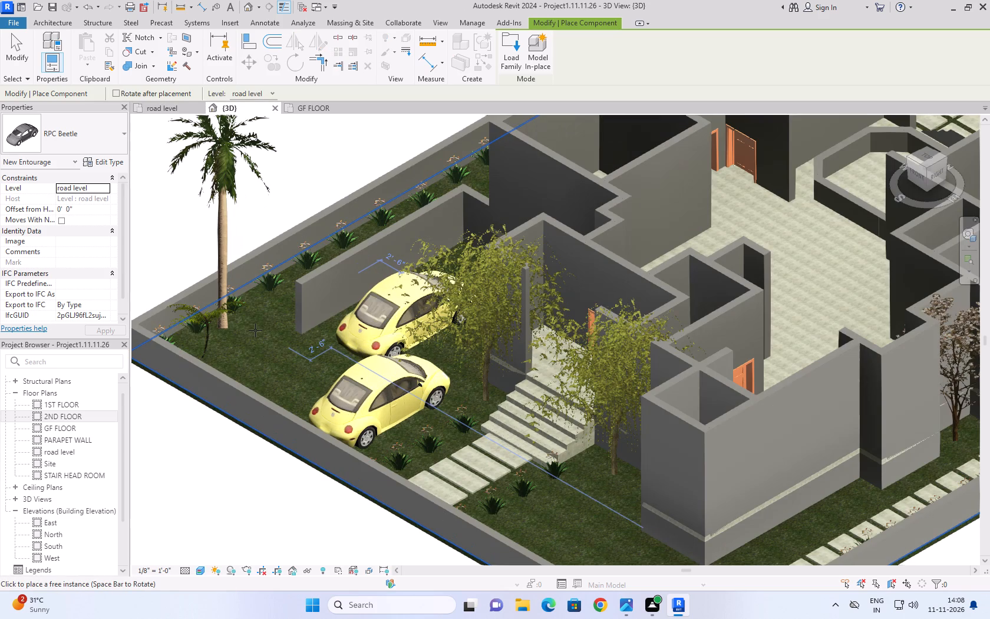
Look for car alternatives among the component types, the Entourage families and the RPC Beetle's render appearance properties.
left_click(166, 104)
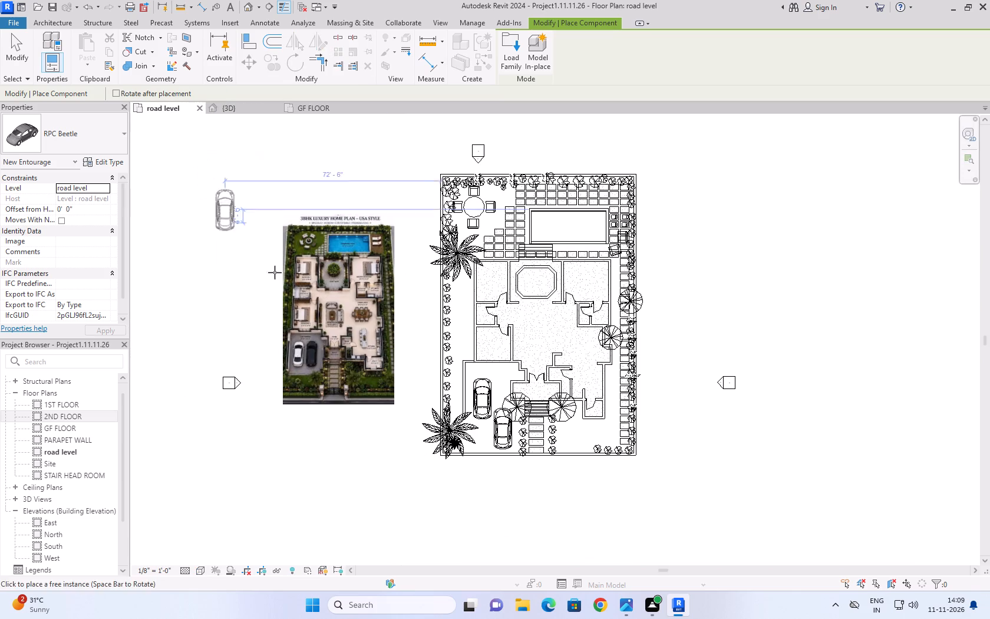
left_click(35, 141)
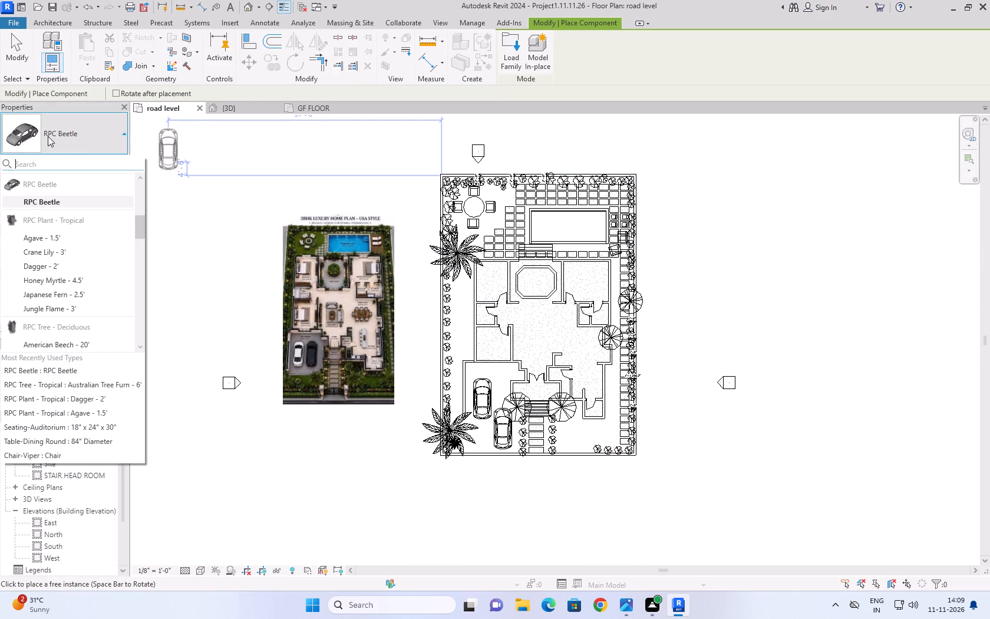
scroll(49, 209, "up", 3)
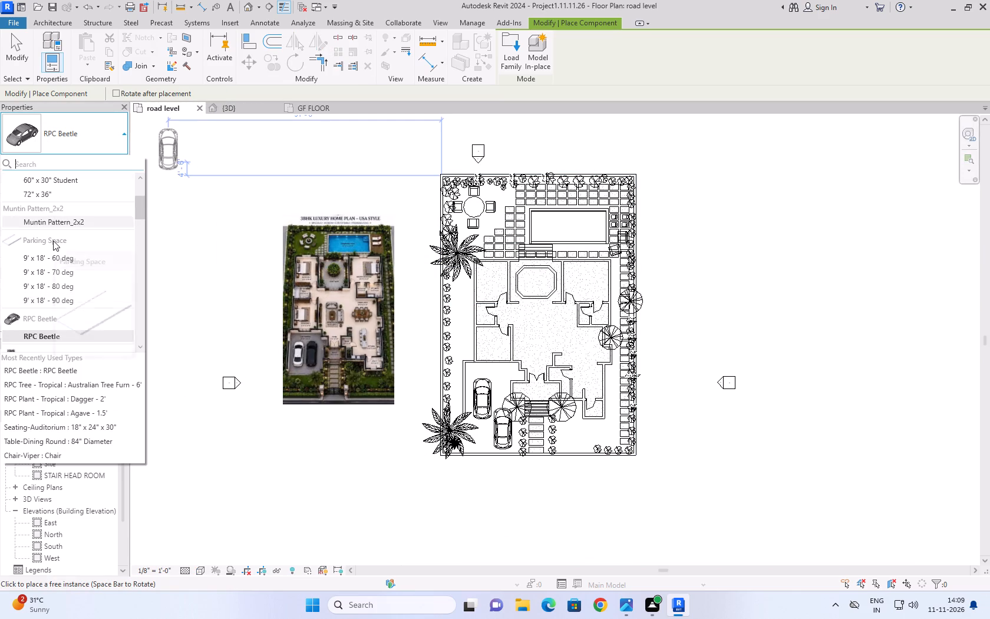
scroll(53, 241, "down", 2)
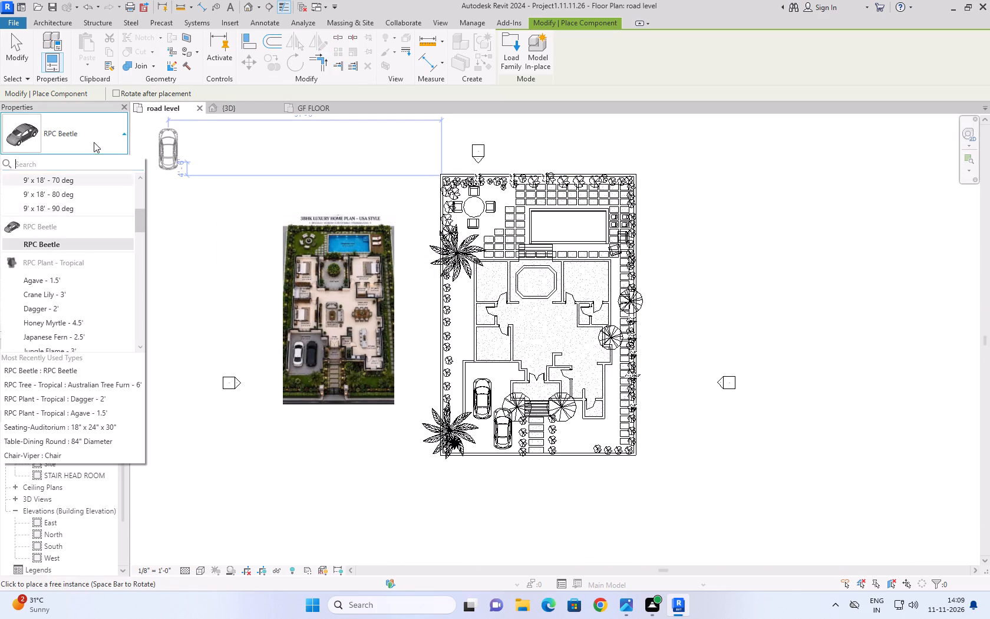
left_click(96, 137)
left_click(100, 162)
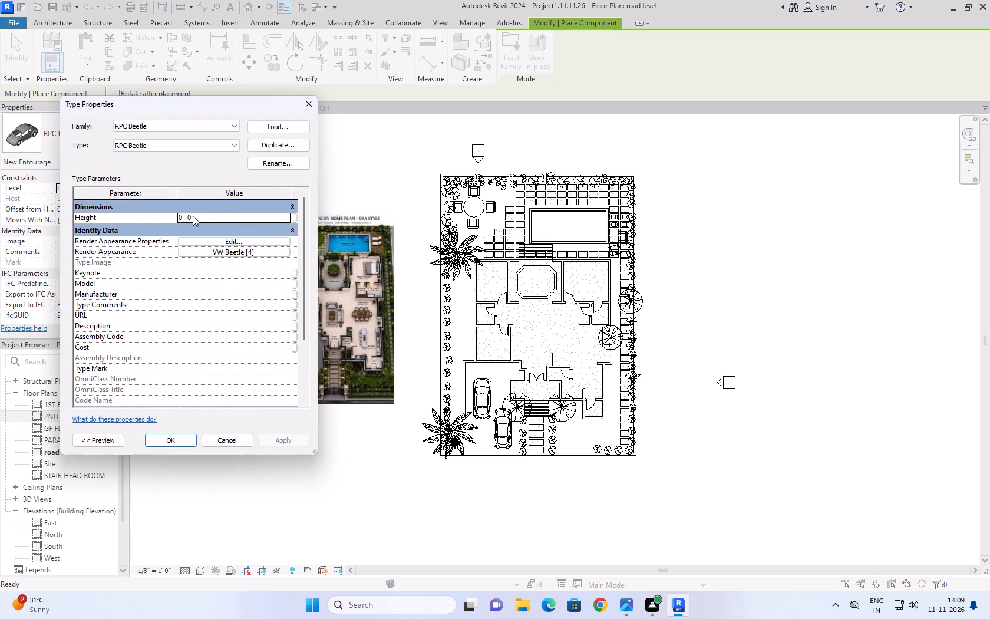
left_click(269, 132)
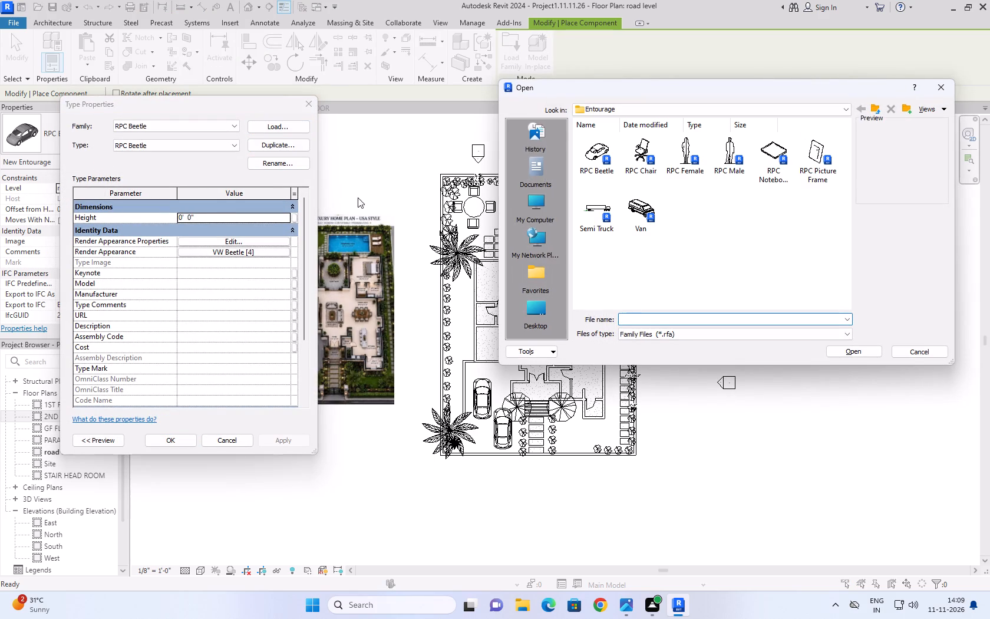
left_click(942, 96)
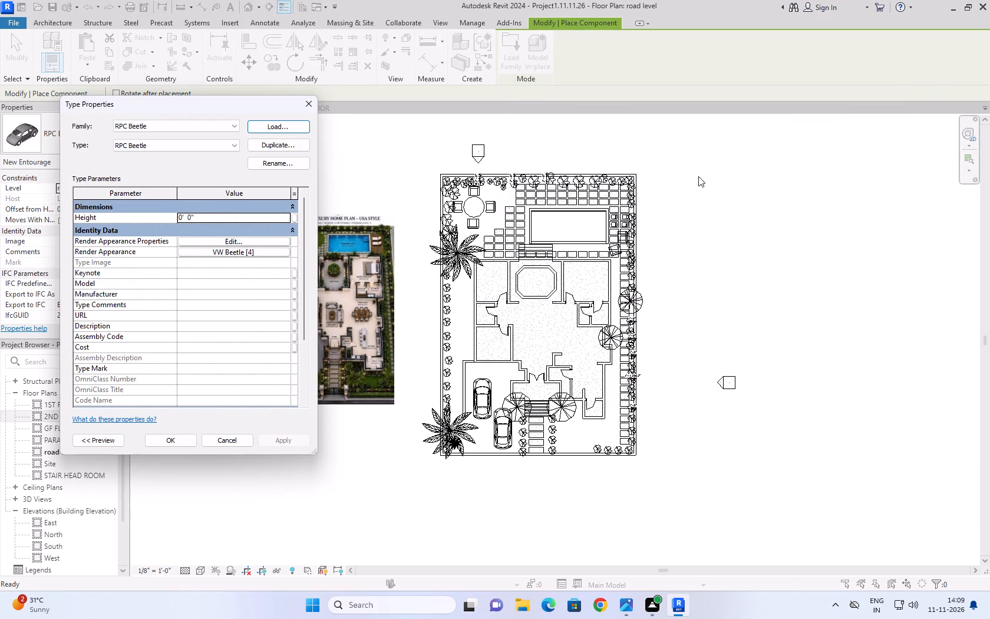
left_click(247, 239)
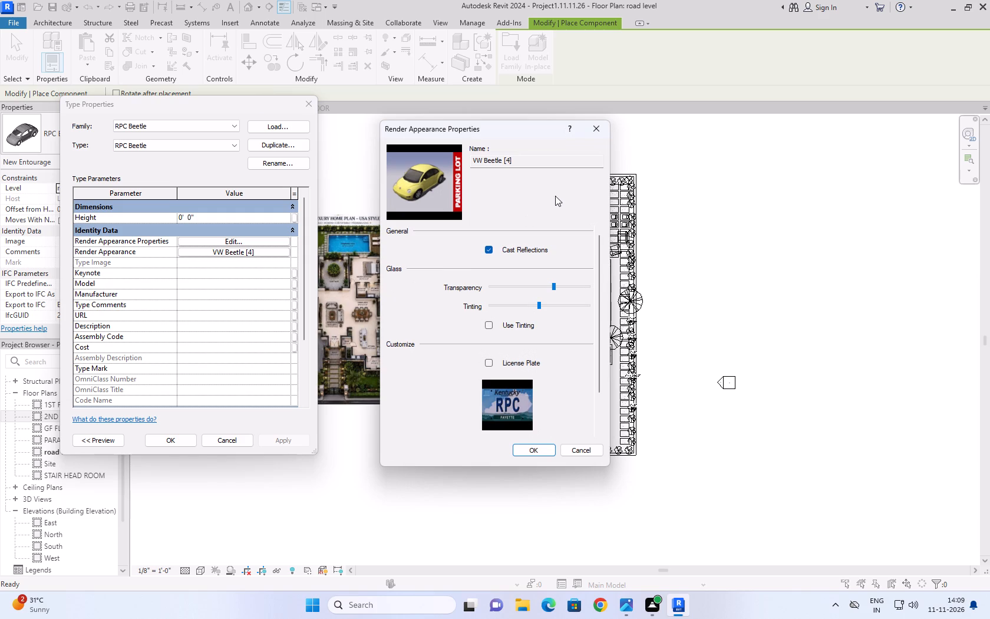
left_click(588, 135)
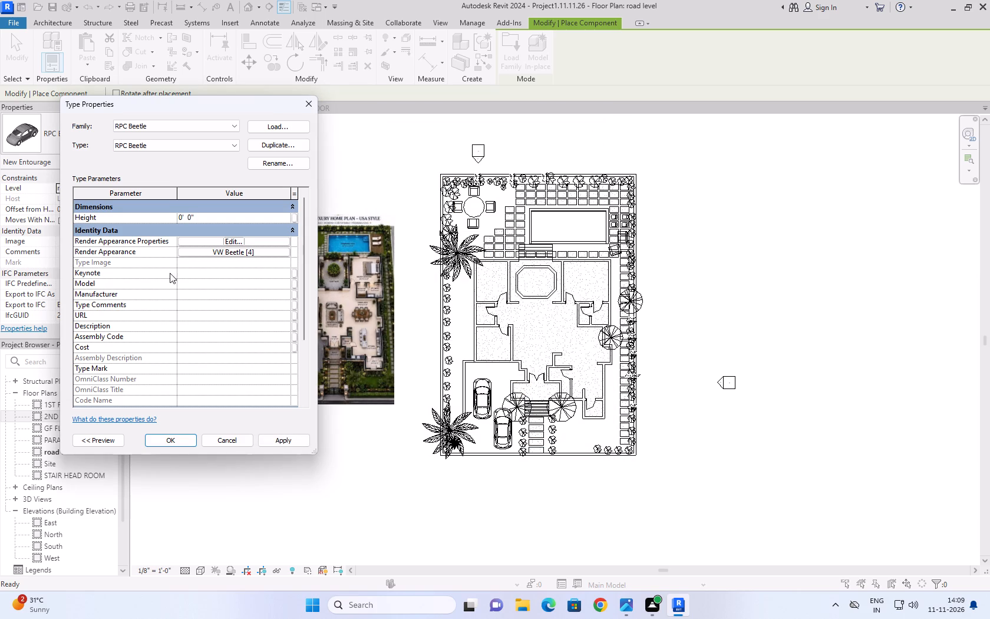
Set the RPC Beetle type's render appearance to Honda CR-V SUV 2017 from the Automobiles class.
left_click(217, 253)
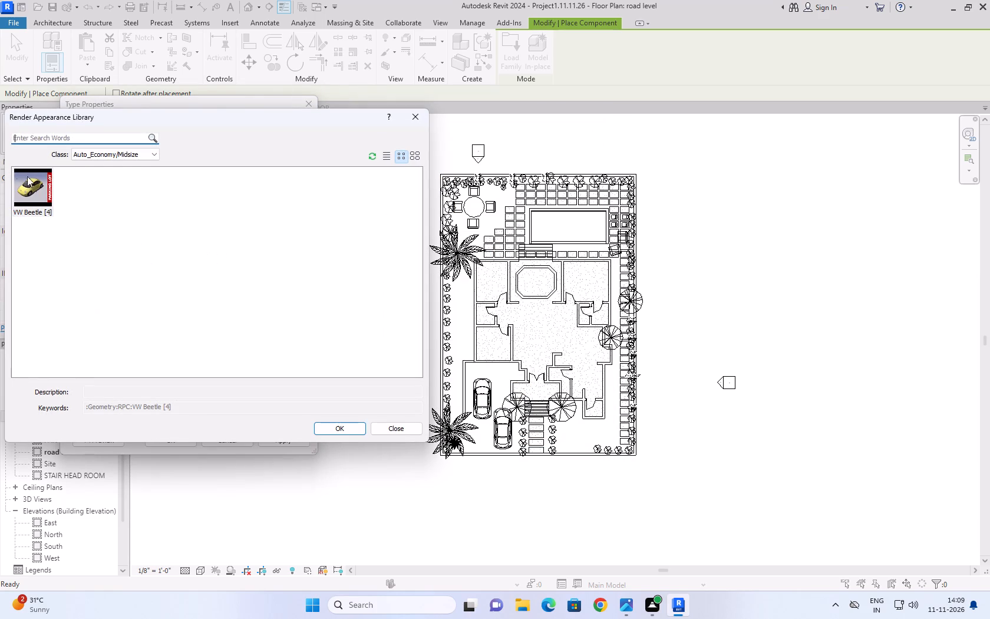
left_click(126, 154)
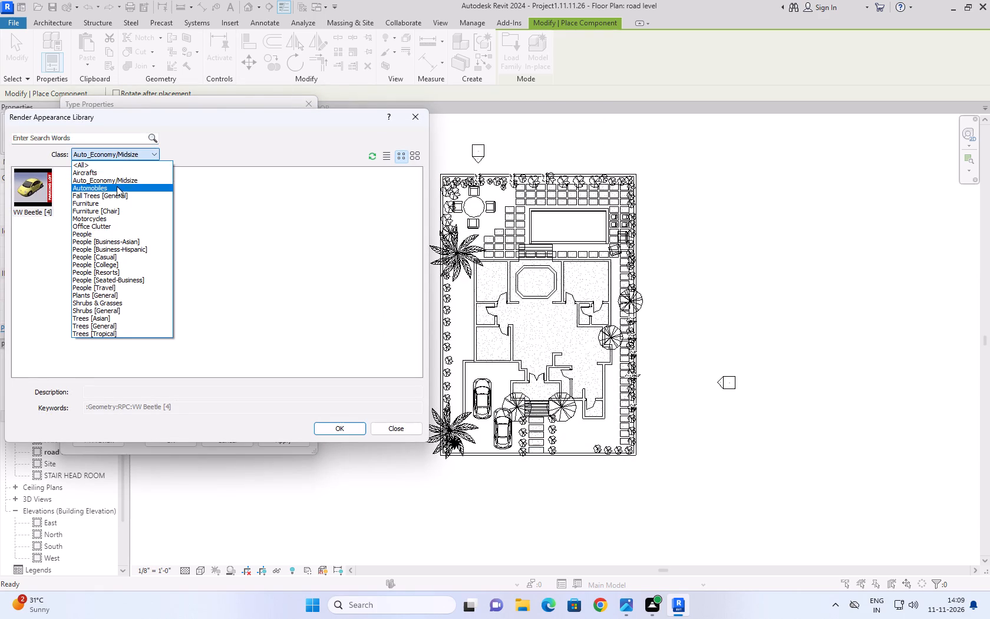
left_click(117, 186)
left_click(115, 191)
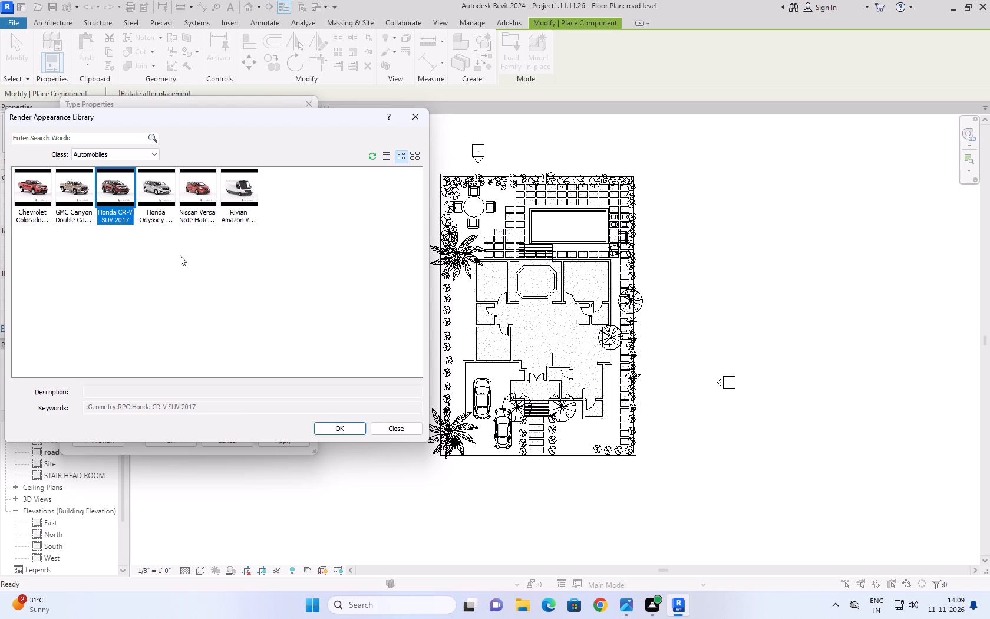
left_click(348, 428)
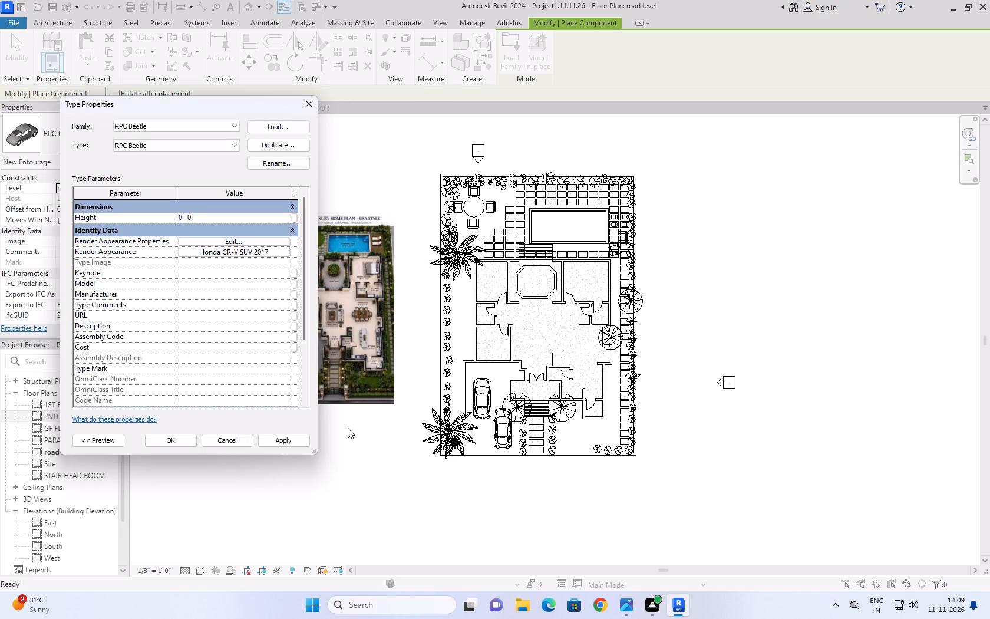
left_click(284, 436)
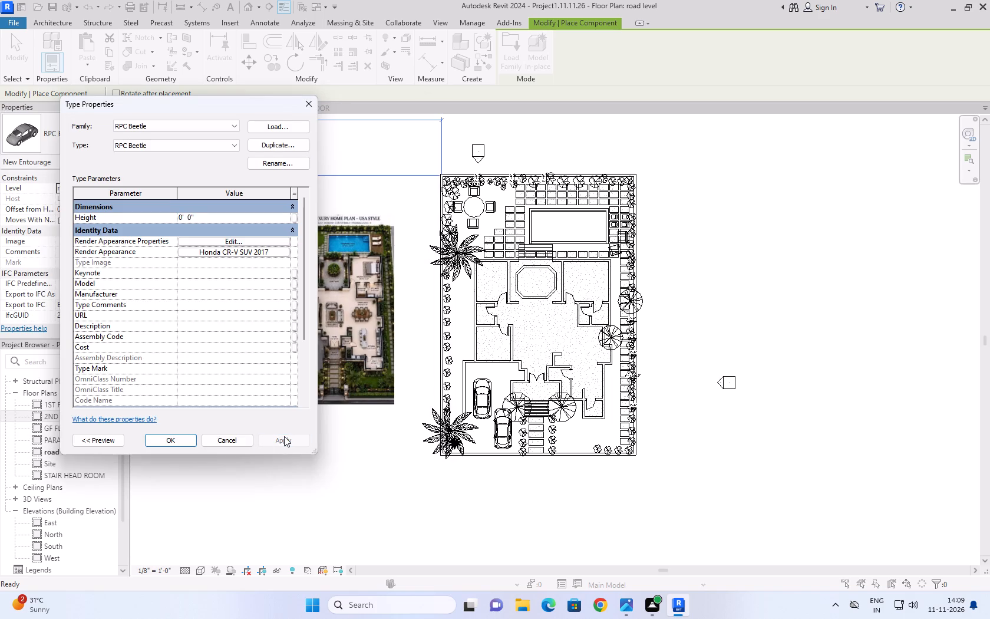
double_click(176, 437)
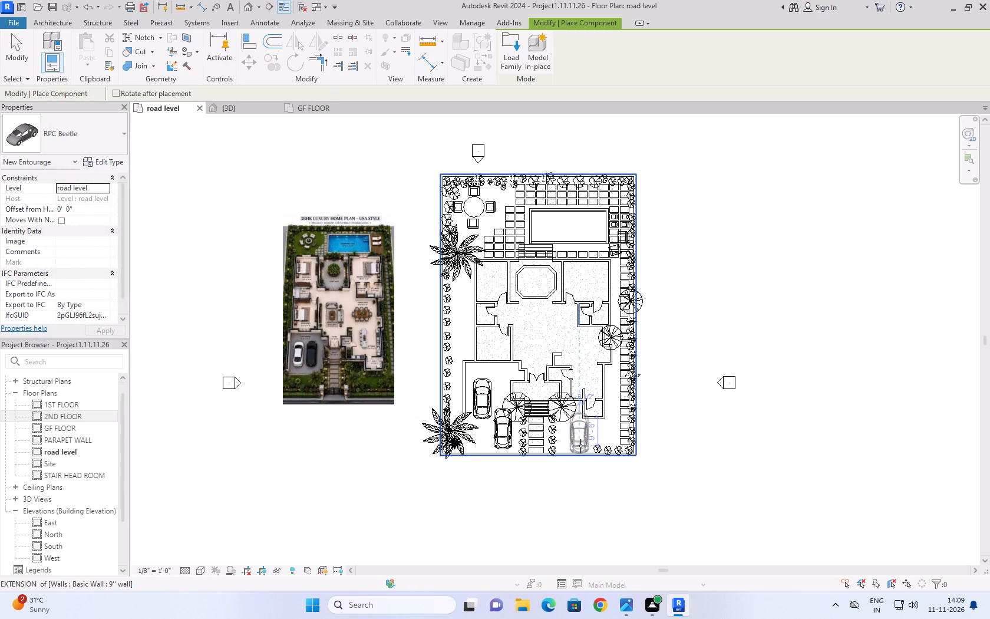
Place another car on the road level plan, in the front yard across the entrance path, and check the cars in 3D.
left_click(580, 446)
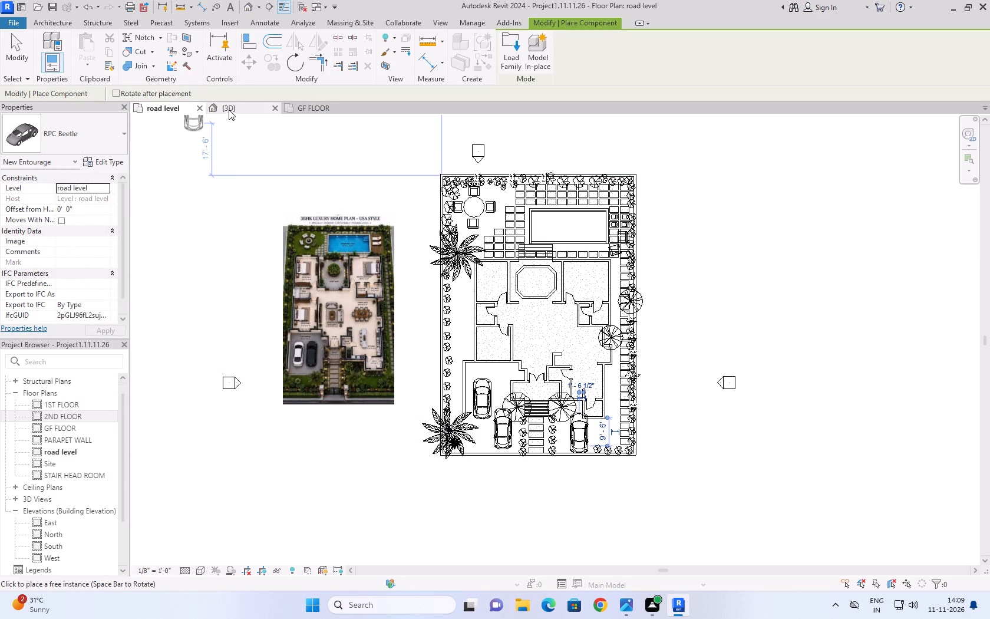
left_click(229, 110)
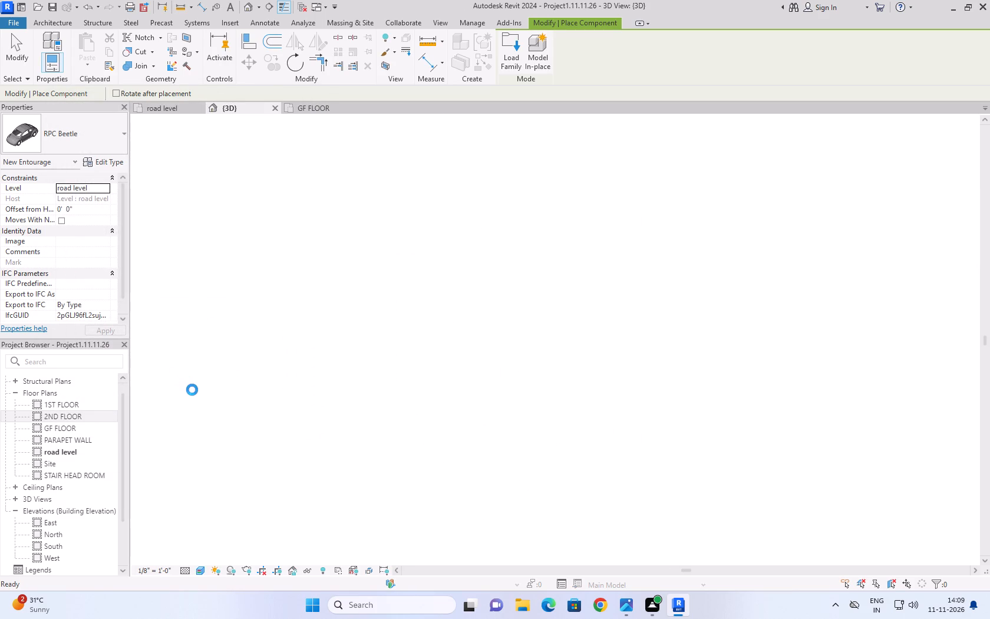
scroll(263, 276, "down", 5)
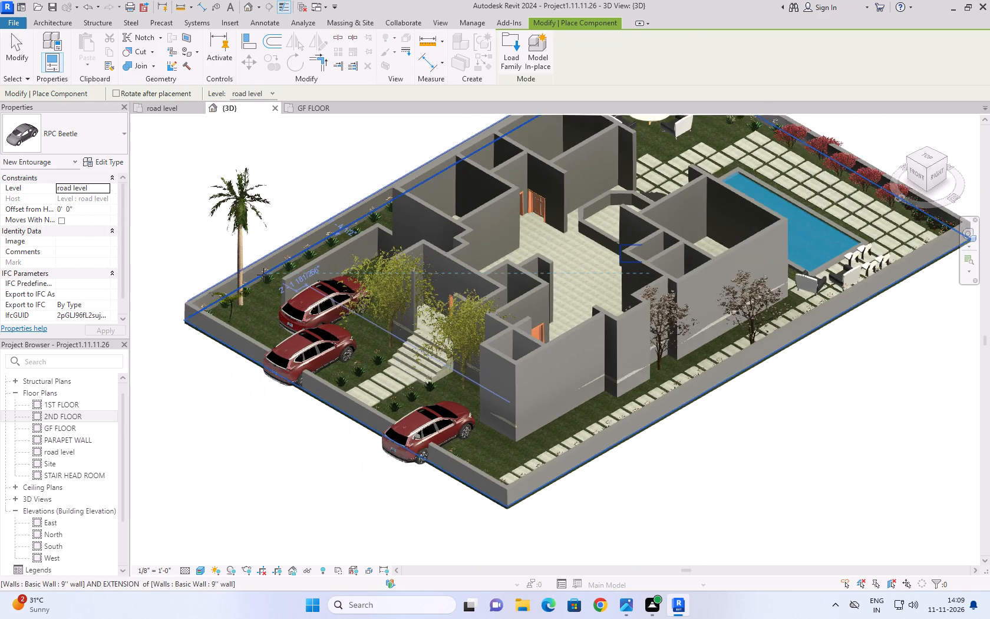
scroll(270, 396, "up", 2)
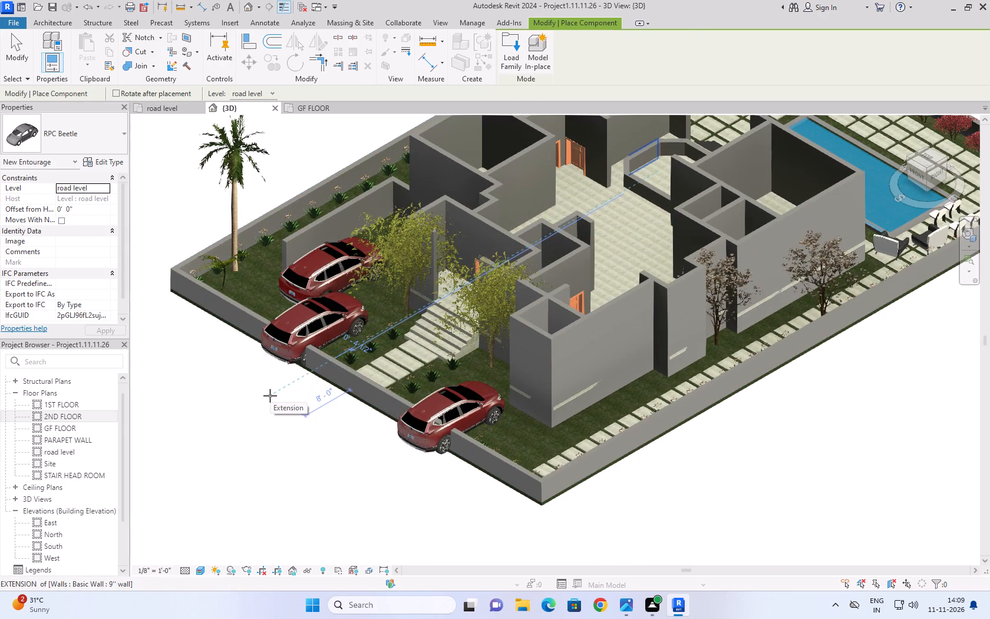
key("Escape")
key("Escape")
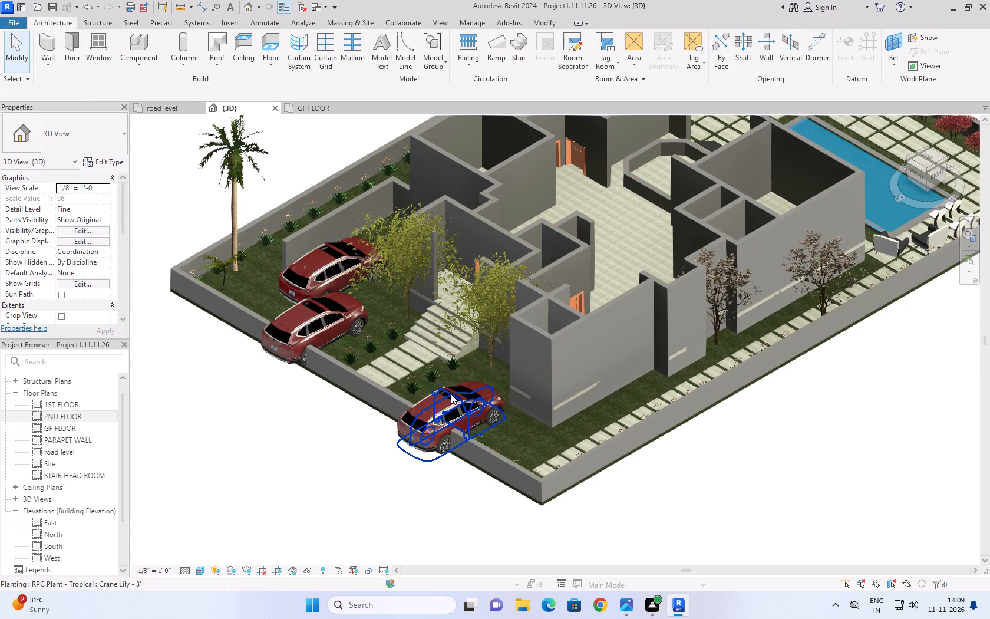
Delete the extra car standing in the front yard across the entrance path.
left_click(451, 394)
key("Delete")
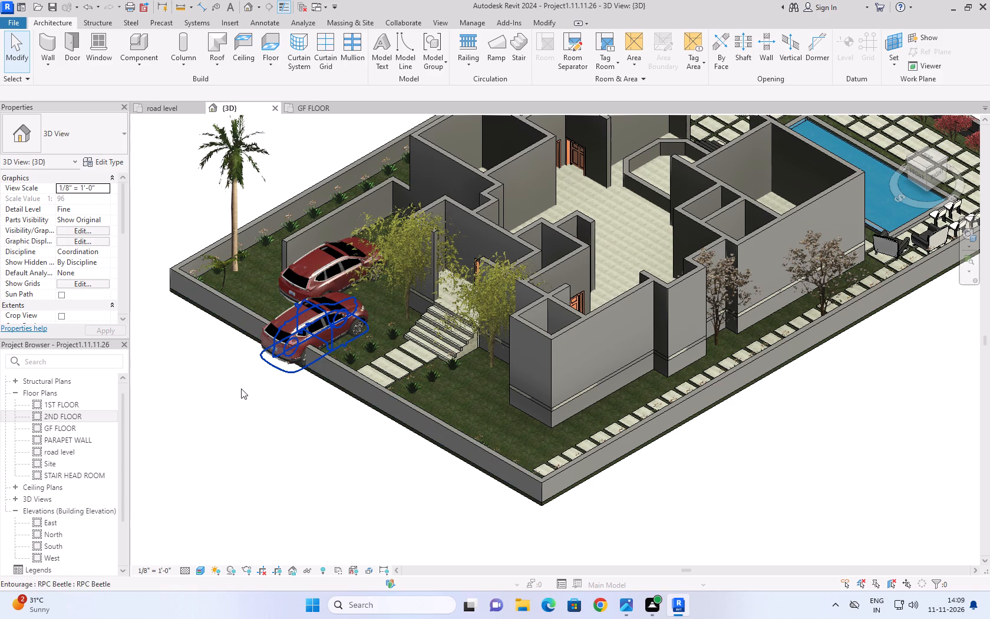
Nudge the car inside the parking area toward the parking's outer side wall on the road level plan.
left_click(193, 113)
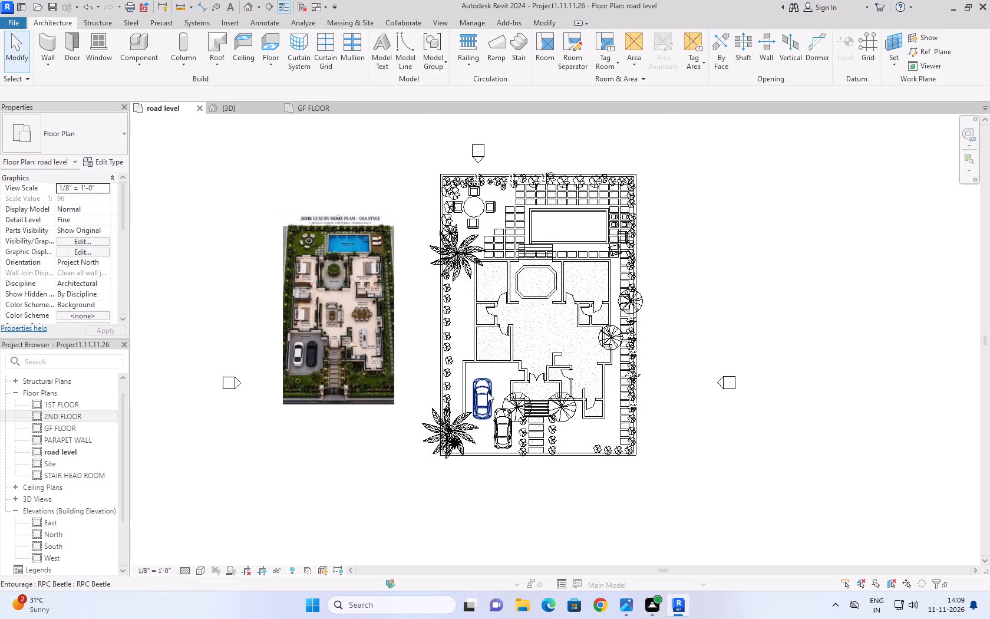
left_click(487, 392)
key("Left")
key("Left")
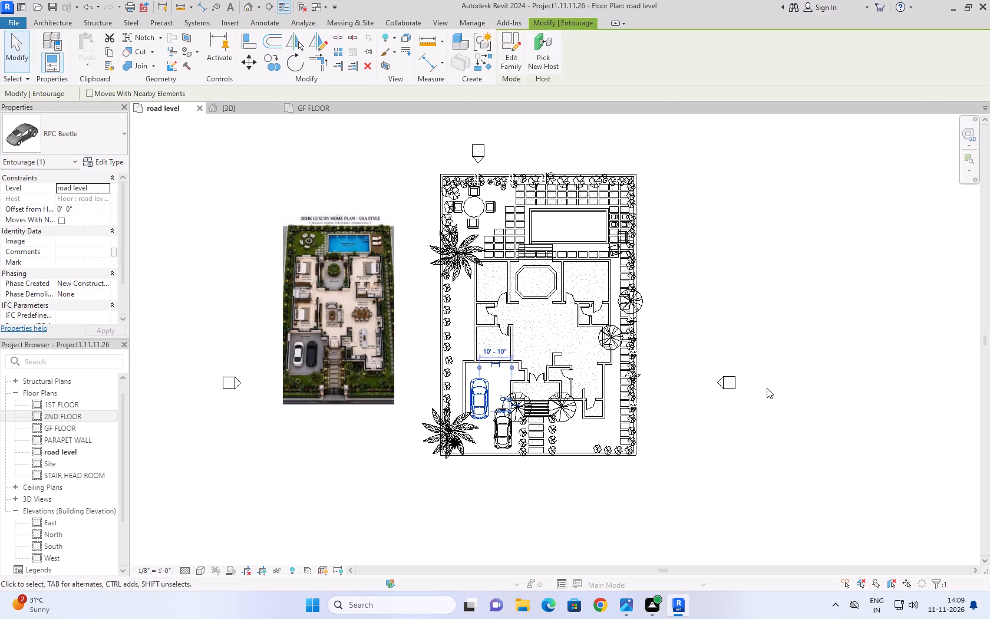
key("Left")
Nudge the front car toward the house and closer to the parked car, and shift both cars slightly toward the outer side wall.
left_click(497, 424)
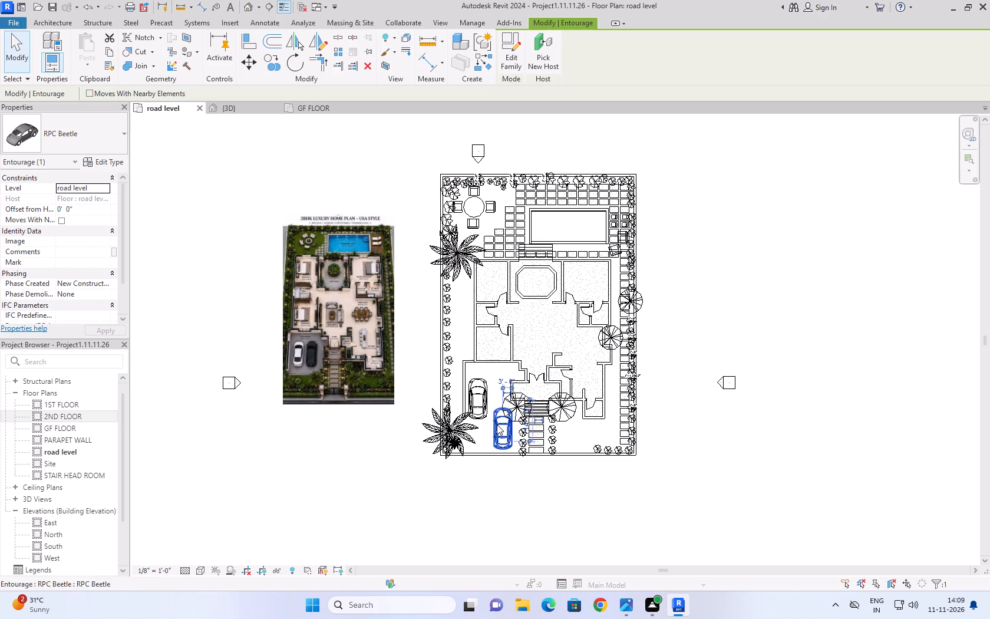
key("Left")
key("Left")
key("Up")
key("Up")
key("Up")
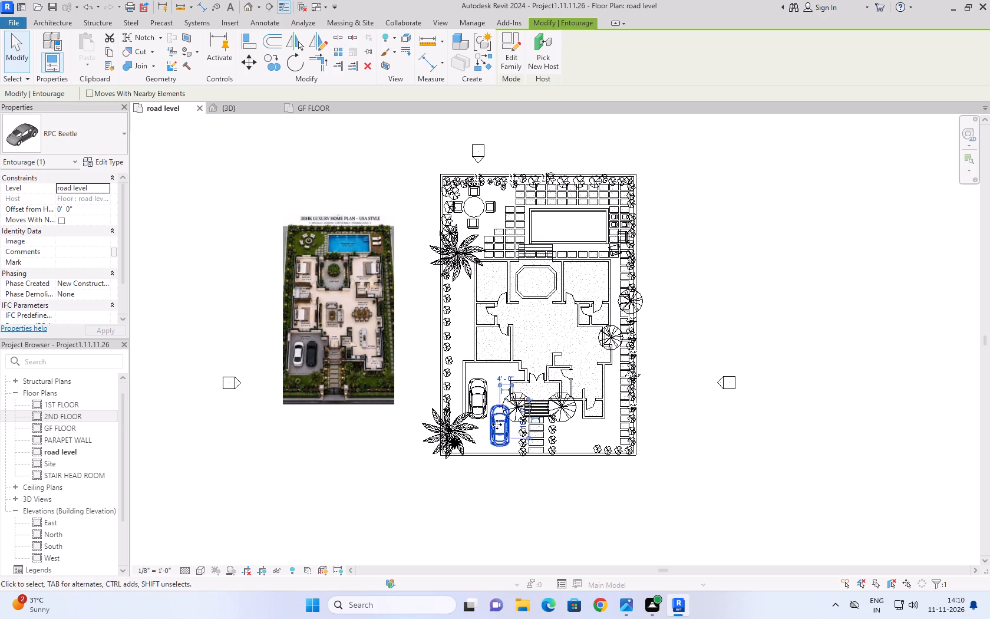
key("Up")
key("Right")
left_click(483, 399)
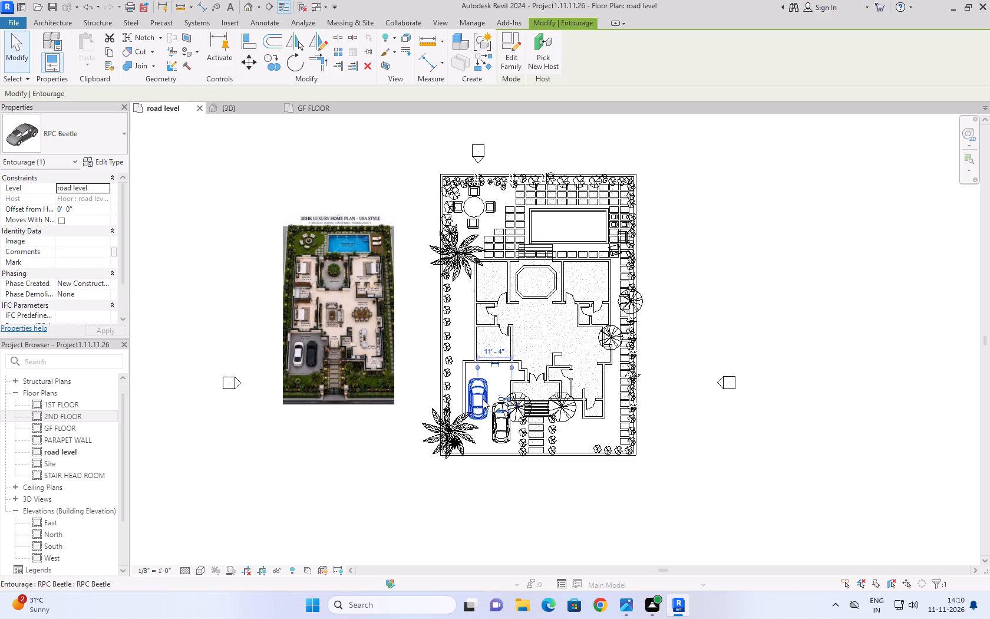
key("Left")
left_click(503, 420)
key("Left")
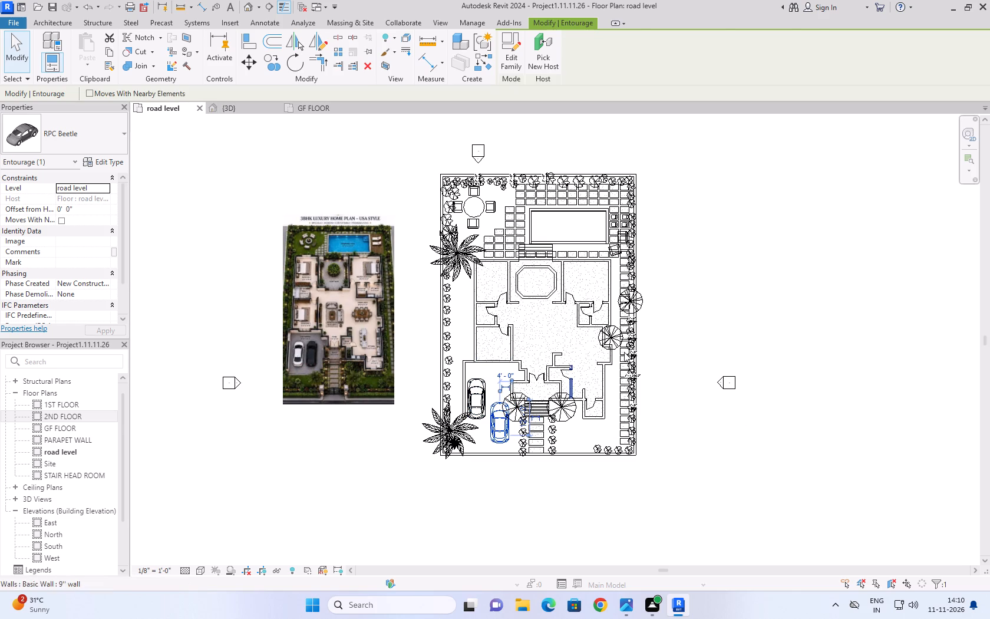
left_click(701, 291)
Check in 3D how the two cars sit relative to the front boundary wall.
left_click(216, 105)
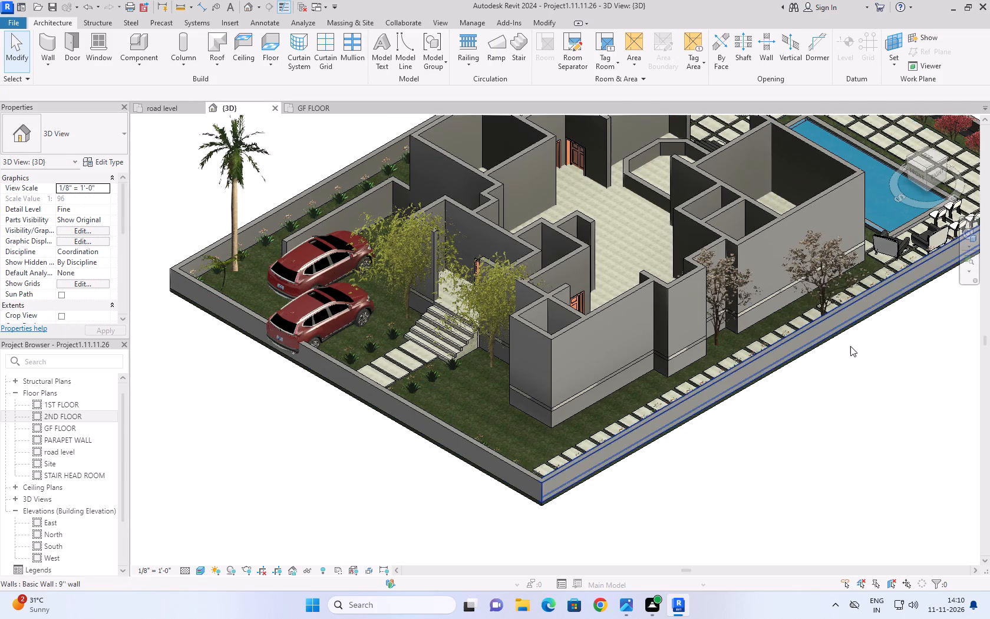
scroll(850, 347, "down", 3)
left_click(900, 126)
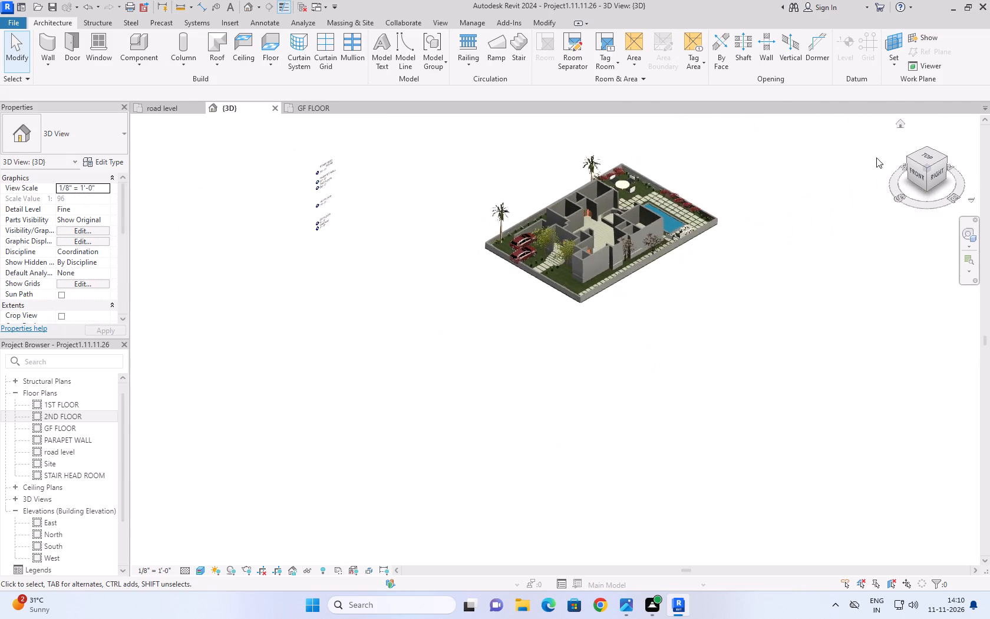
scroll(555, 462, "up", 7)
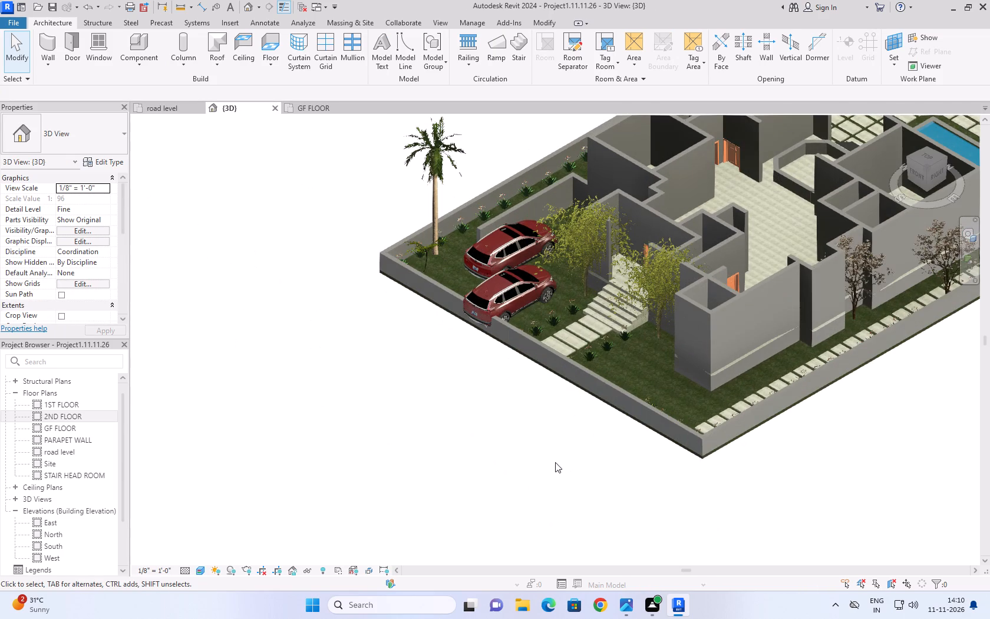
middle_click_drag(532, 421, 411, 426, "shift")
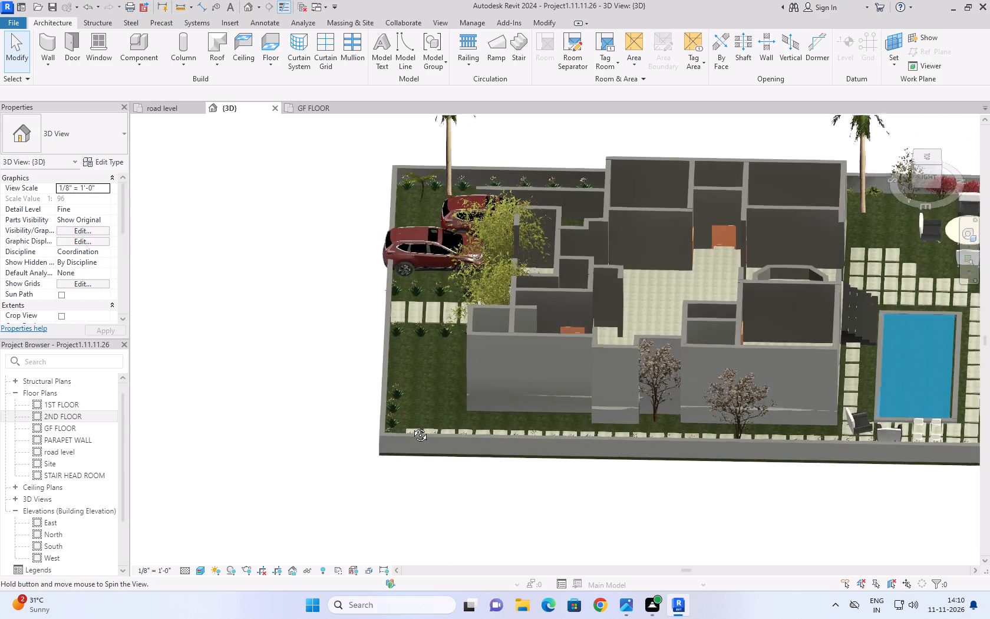
middle_click_drag(411, 426, 410, 426, "shift")
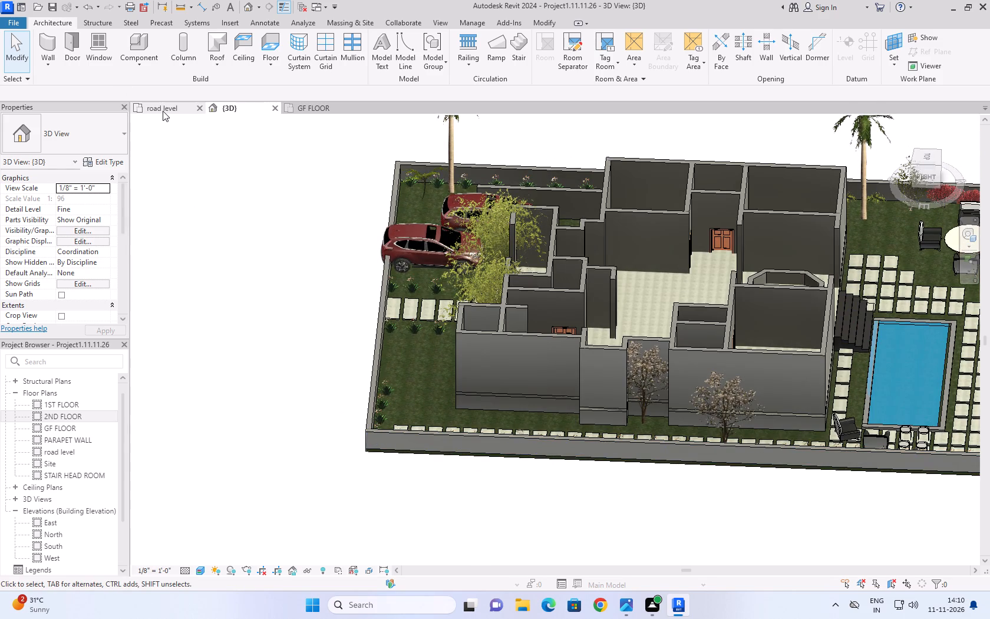
Nudge the front car farther toward the house on the road level plan, clear of the front boundary wall.
left_click(163, 111)
scroll(448, 401, "down", 3)
scroll(467, 433, "up", 2)
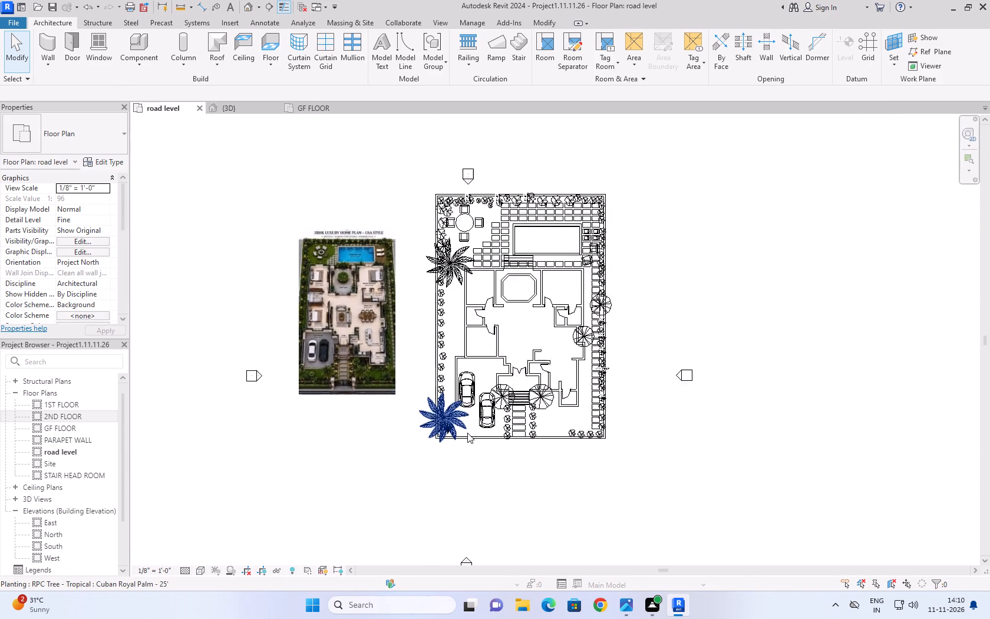
scroll(467, 433, "up", 6)
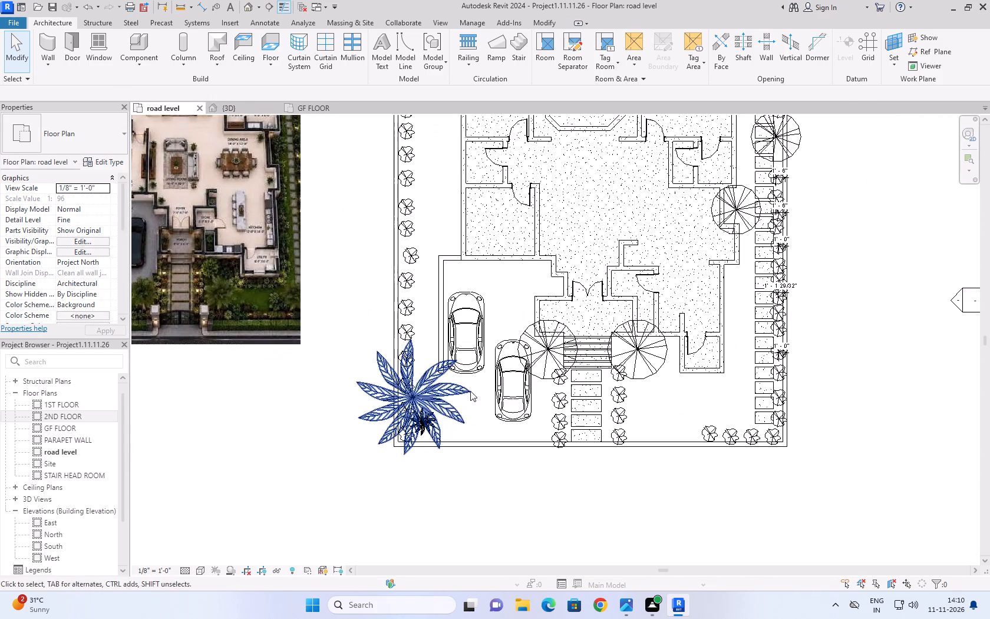
left_click(510, 368)
key("Up")
key("Up")
key("Up")
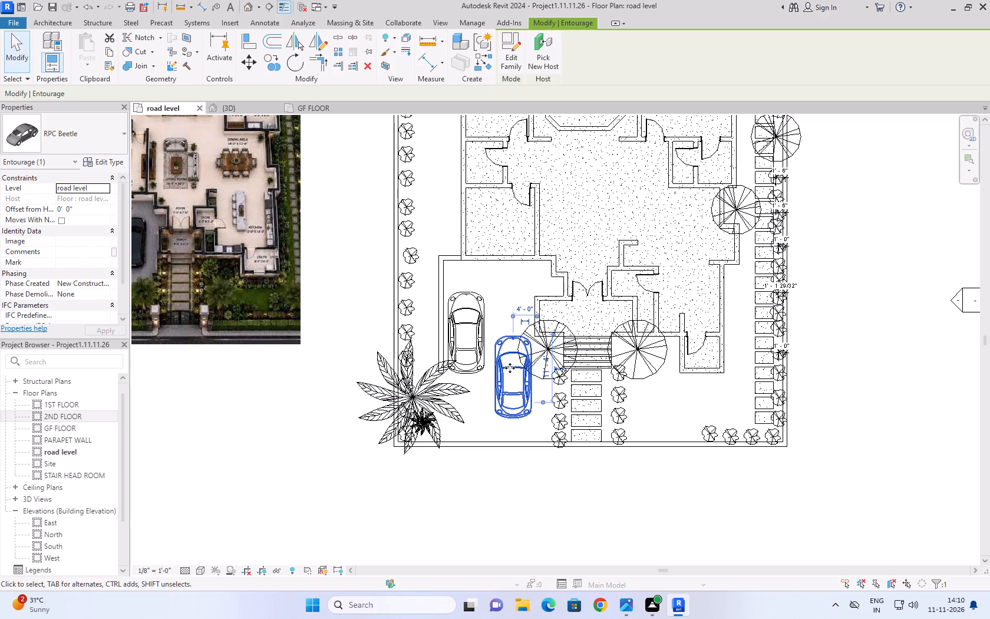
key("Up")
key("Up")
key("Up")
key("Up")
key("Up")
key("Up")
key("Up")
key("Up")
key("Up")
key("Up")
key("Up")
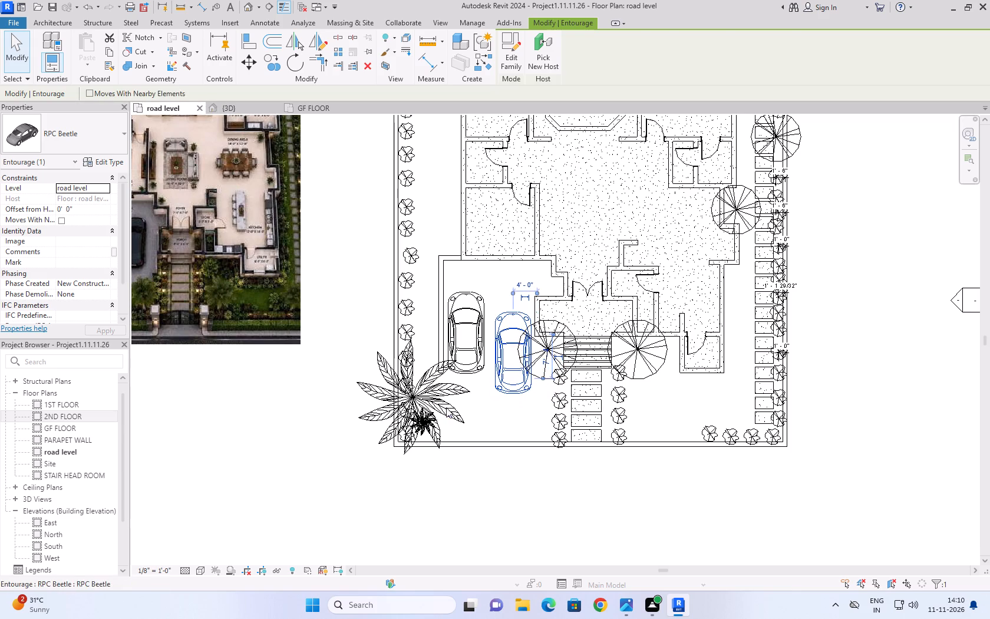
left_click(315, 426)
Examine the two cars and the front yard in the 3D home view.
left_click(243, 91)
left_click(245, 104)
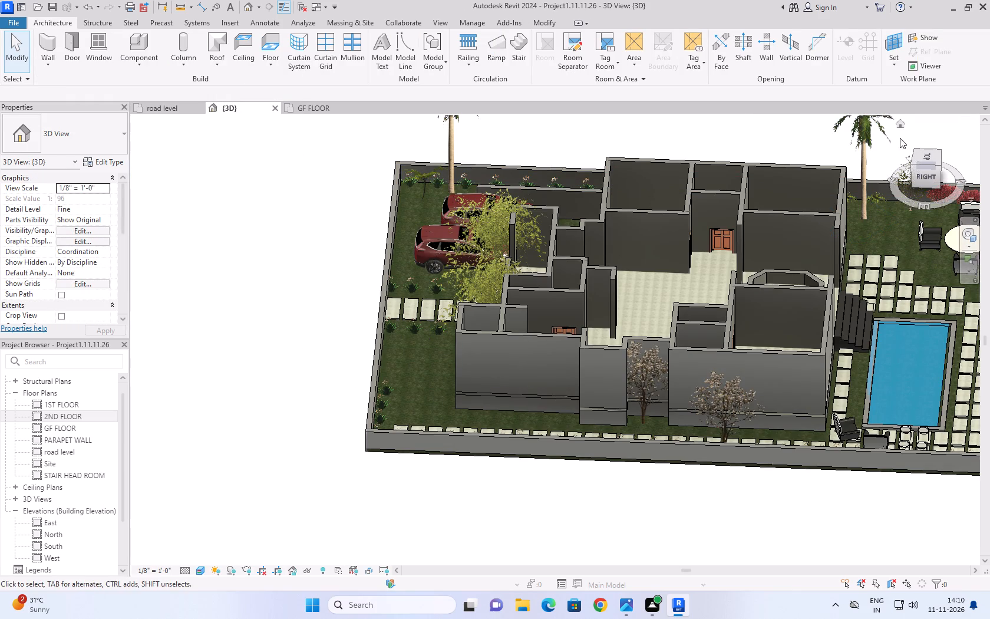
left_click(900, 123)
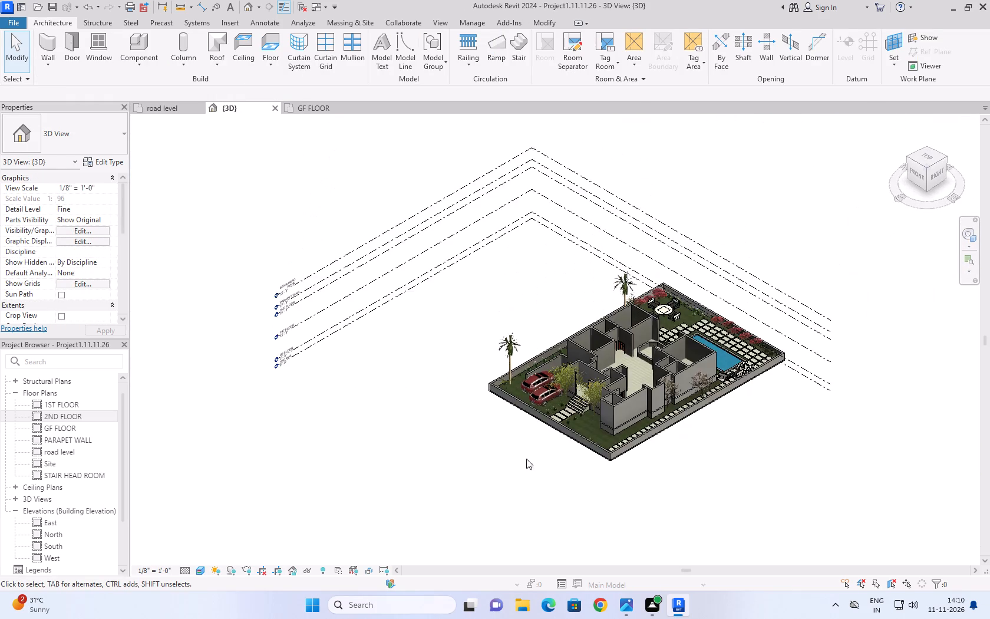
scroll(525, 417, "up", 10)
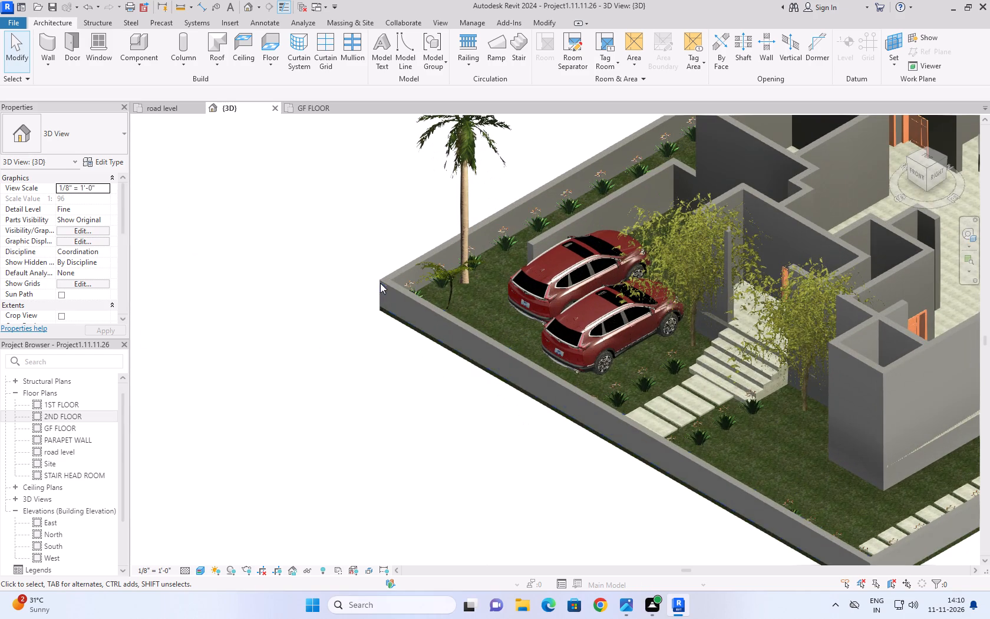
middle_click_drag(323, 251, 173, 283)
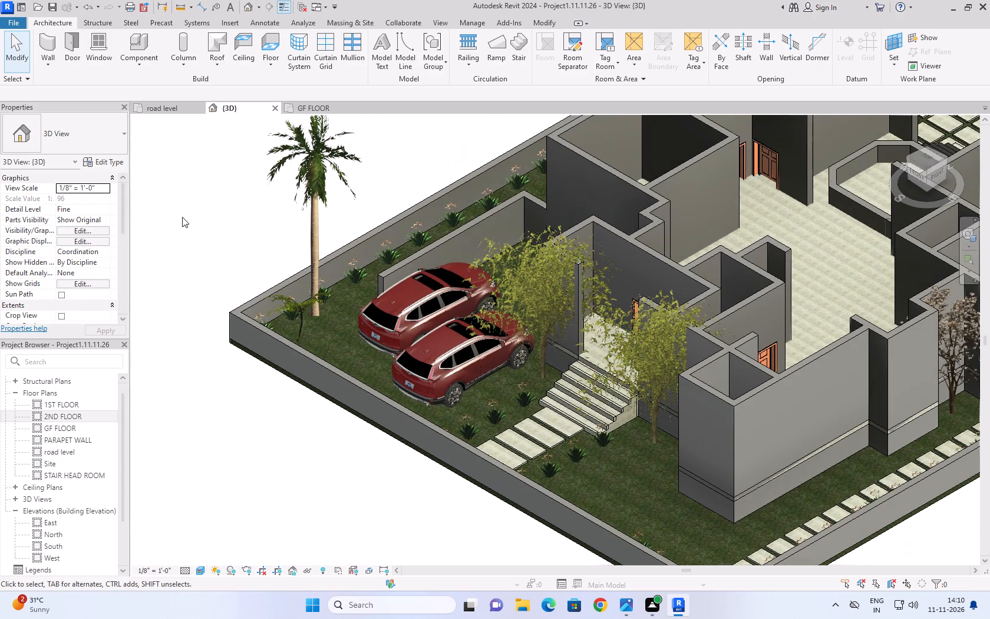
scroll(187, 174, "down", 4)
left_click(198, 193)
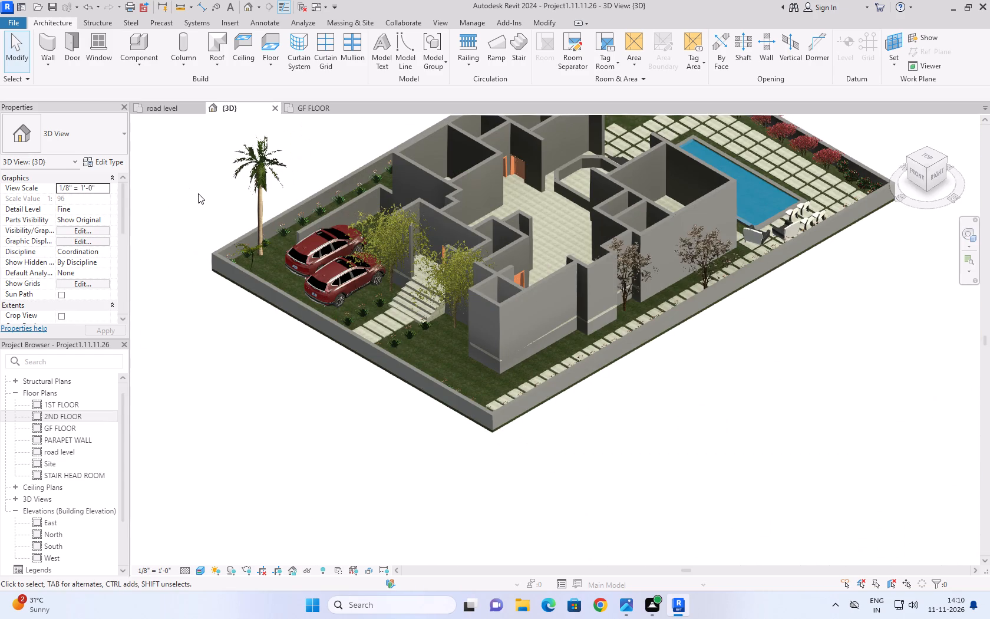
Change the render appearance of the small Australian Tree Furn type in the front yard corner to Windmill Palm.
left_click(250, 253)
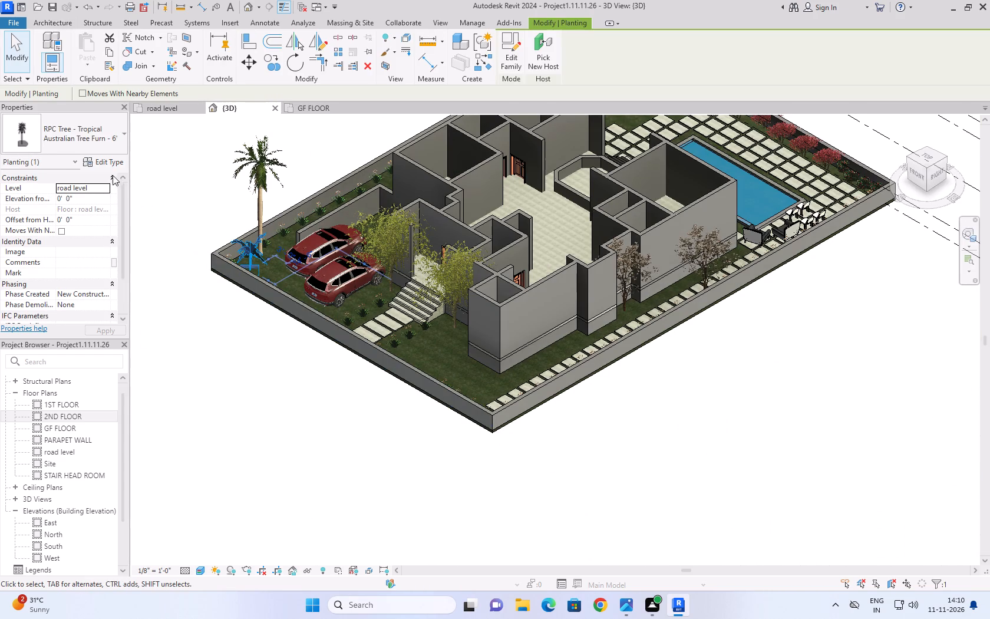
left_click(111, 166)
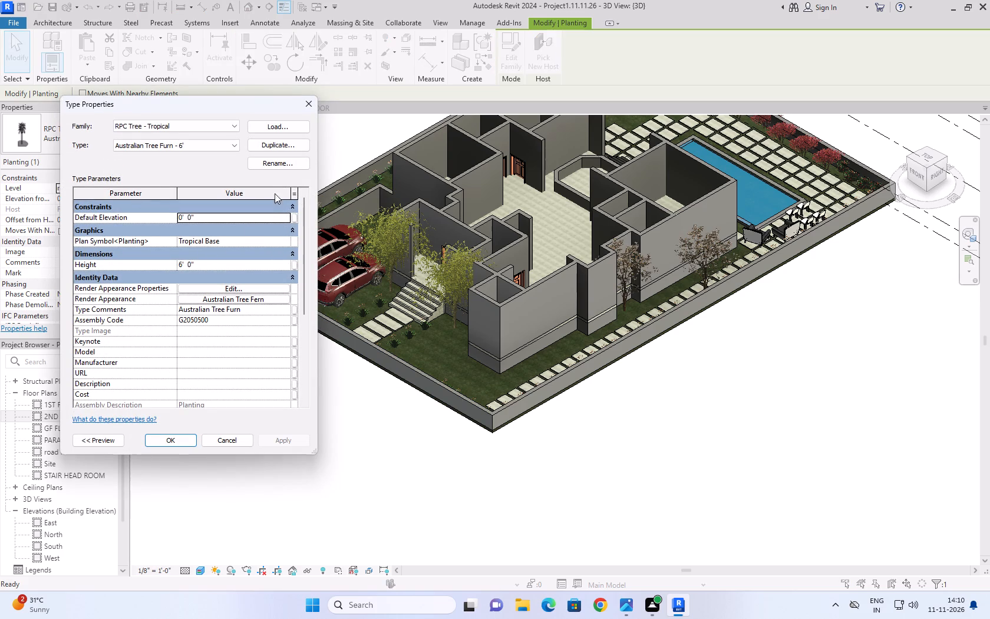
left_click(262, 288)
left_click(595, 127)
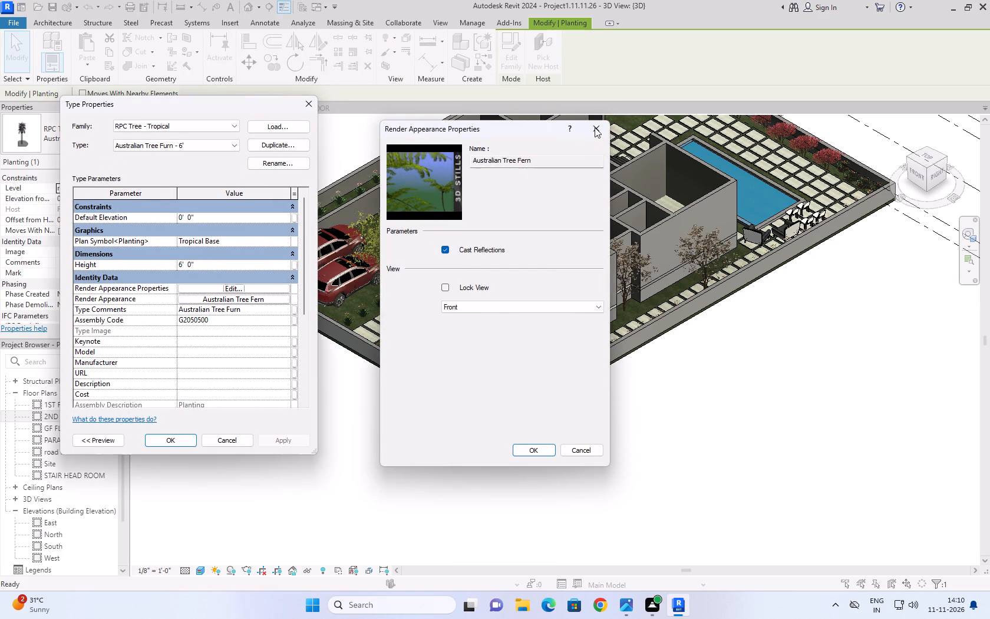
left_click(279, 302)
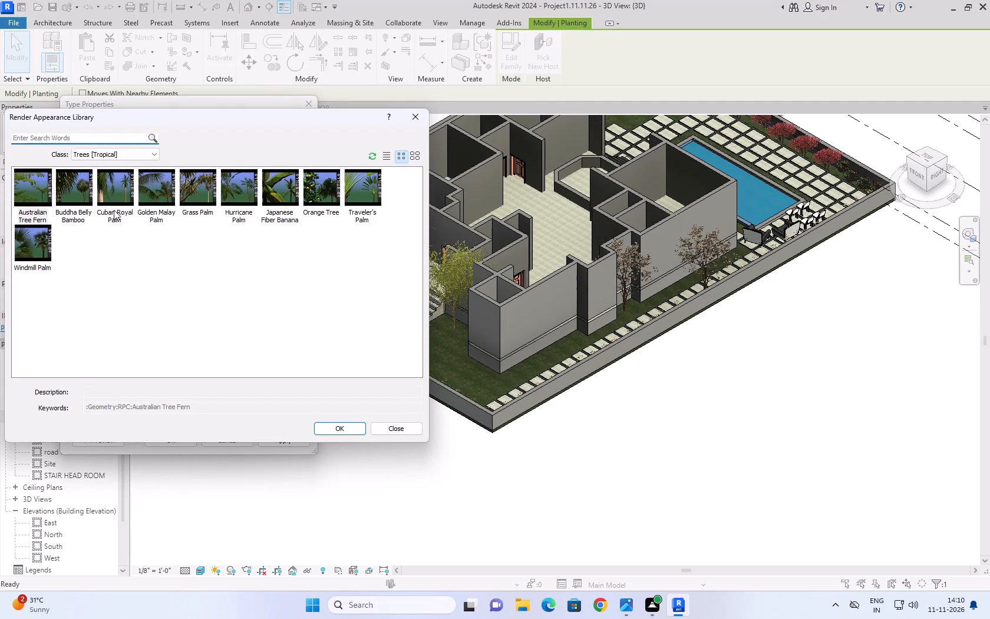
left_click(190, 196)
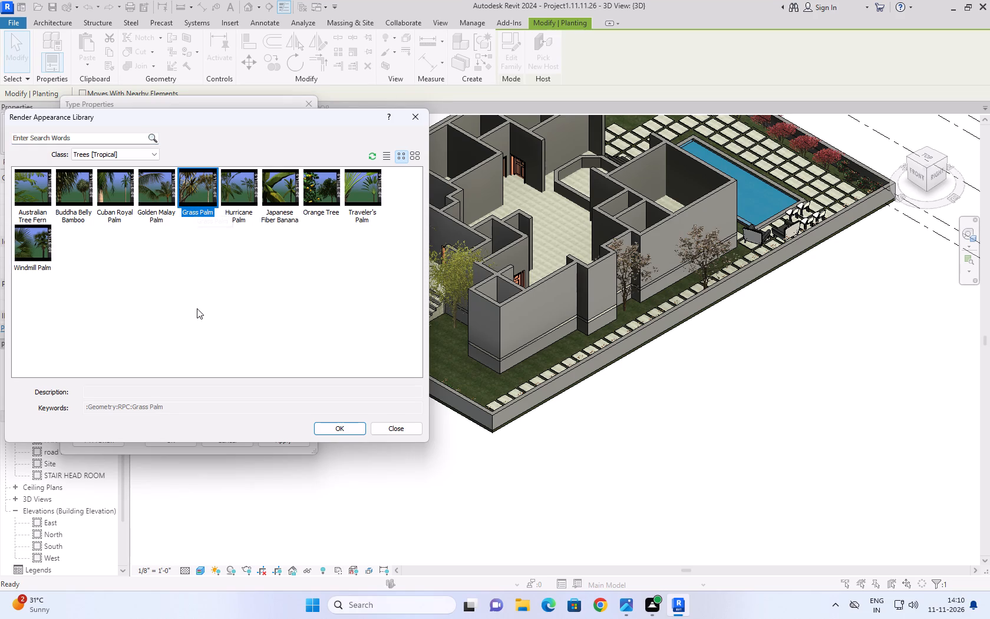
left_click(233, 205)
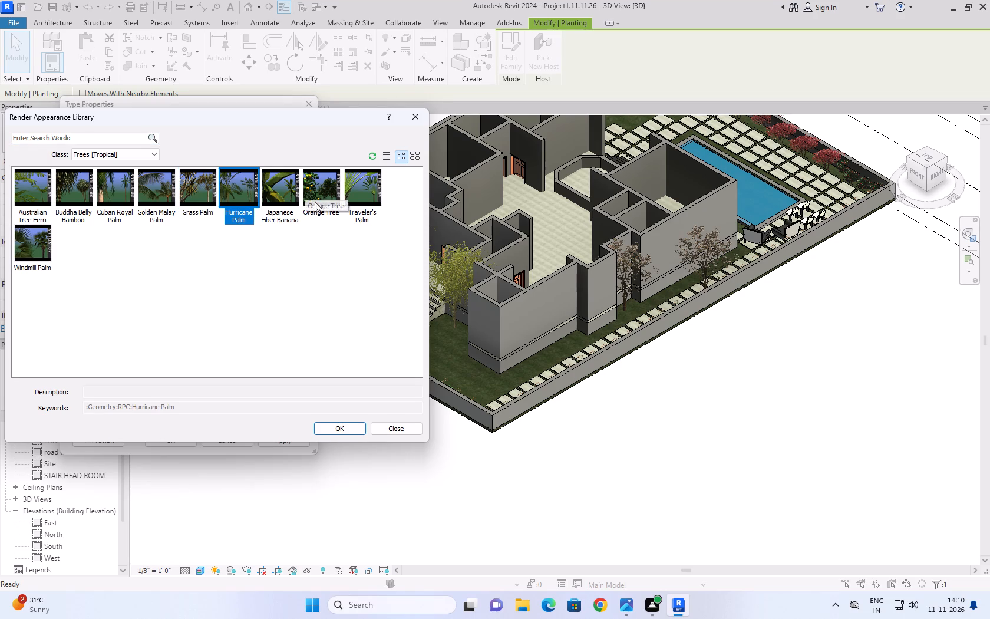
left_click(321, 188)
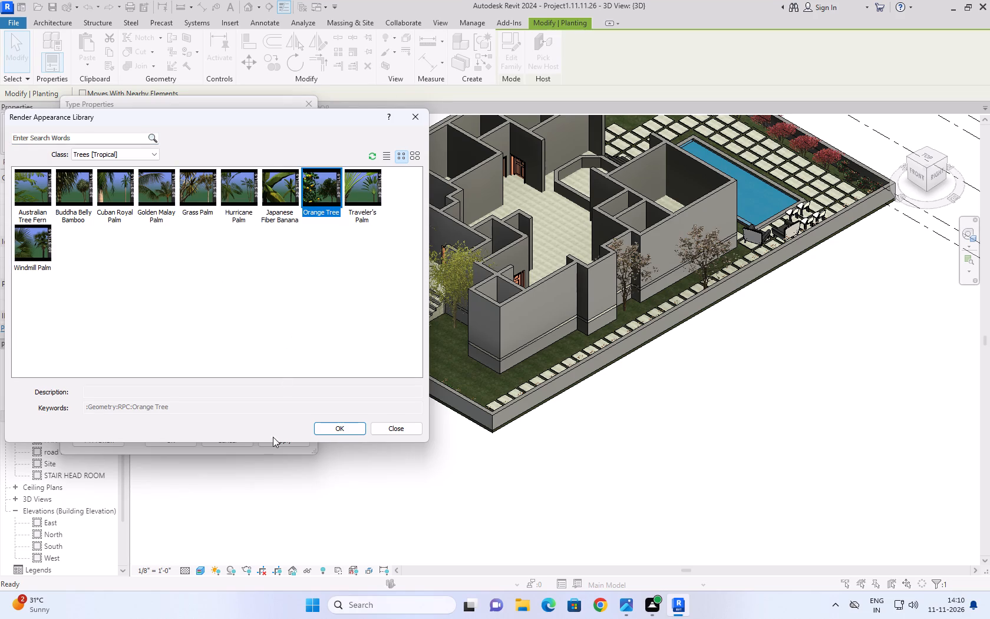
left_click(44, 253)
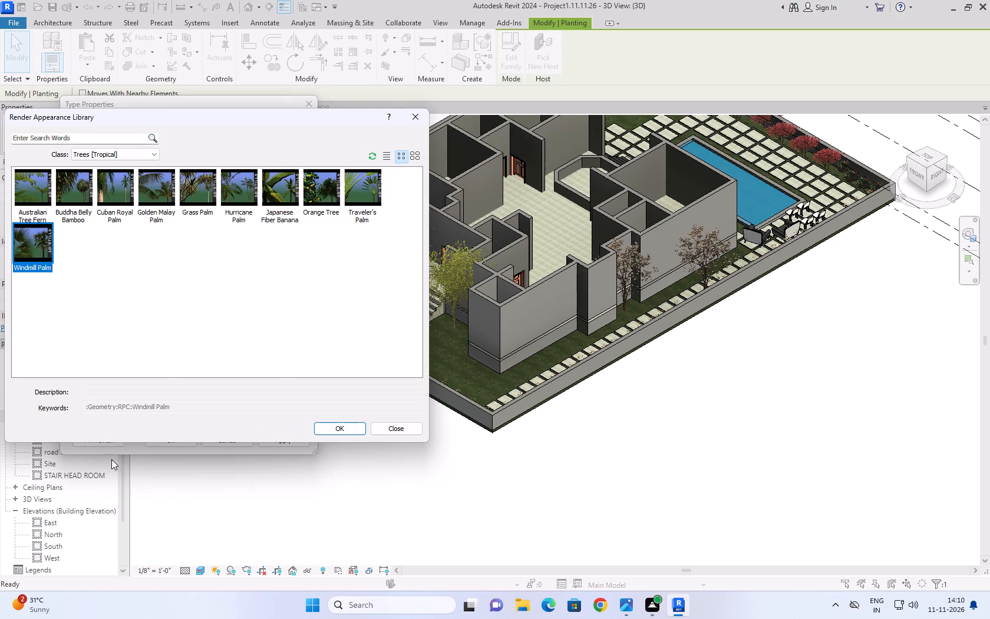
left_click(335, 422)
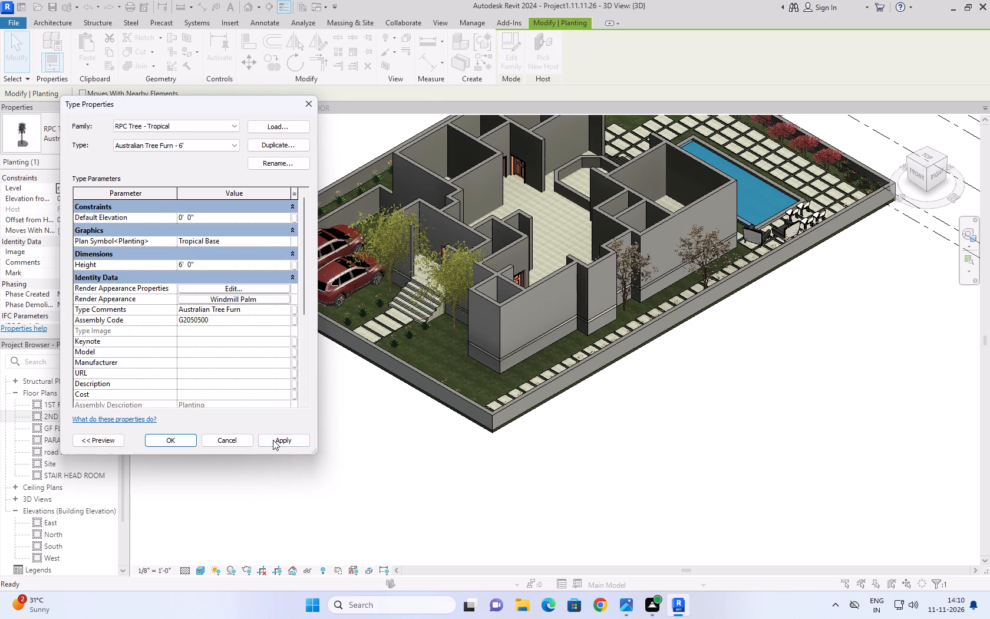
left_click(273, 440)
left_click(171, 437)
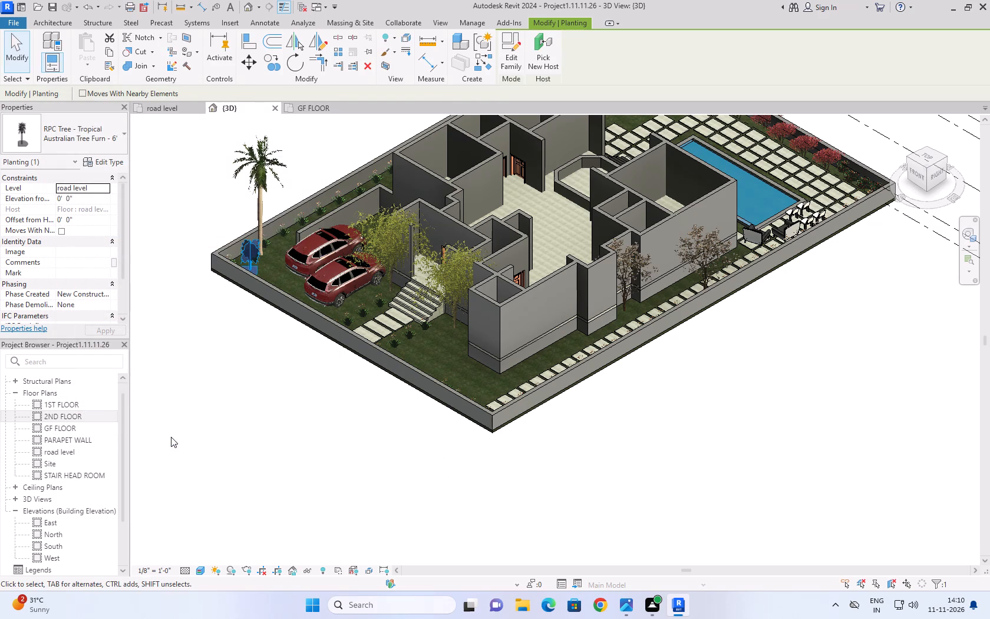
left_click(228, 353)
Swap the small tree in the front yard corner for the RPC Tree - Tropical type Grass Palm - 18'.
scroll(236, 262, "up", 3)
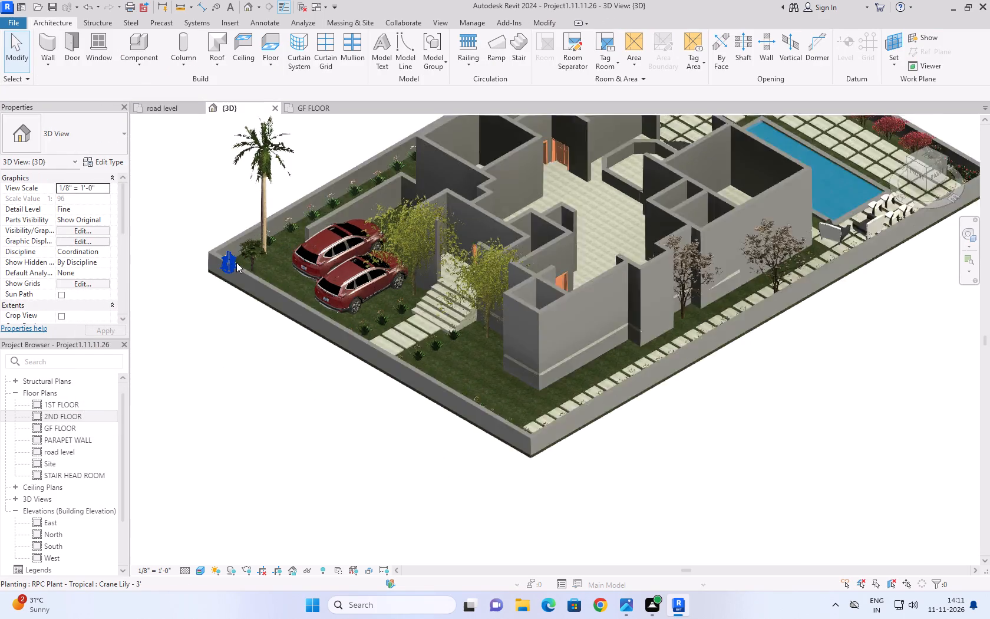
scroll(236, 262, "up", 10)
left_click(322, 219)
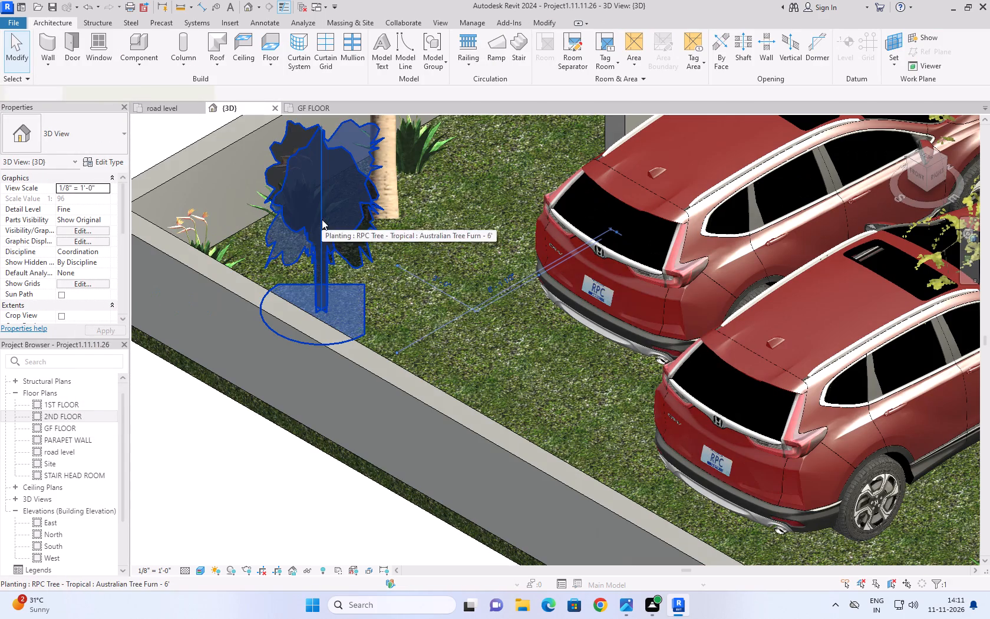
left_click(111, 137)
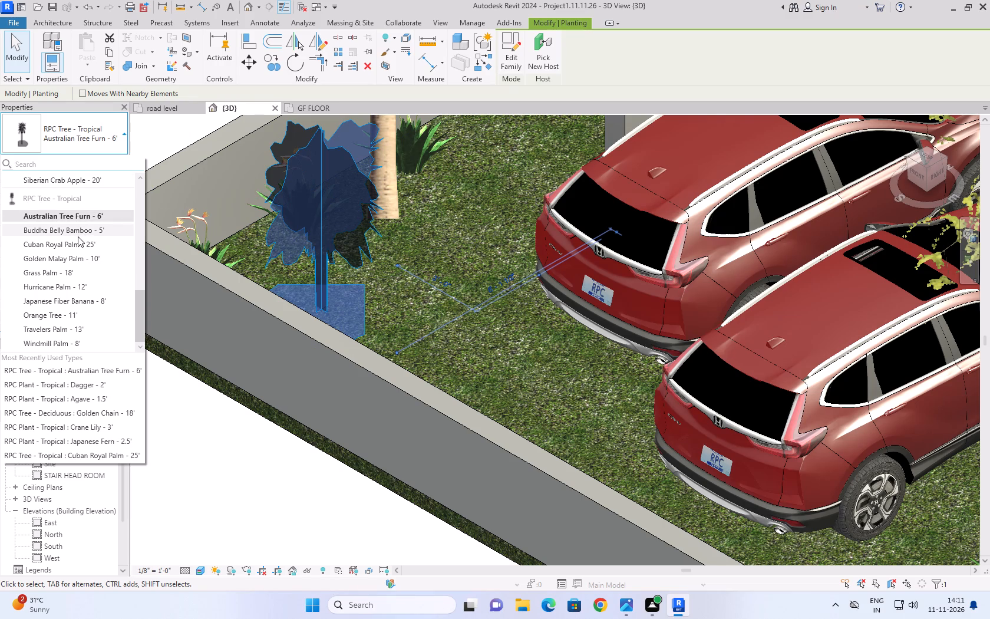
left_click(82, 272)
scroll(344, 306, "down", 6)
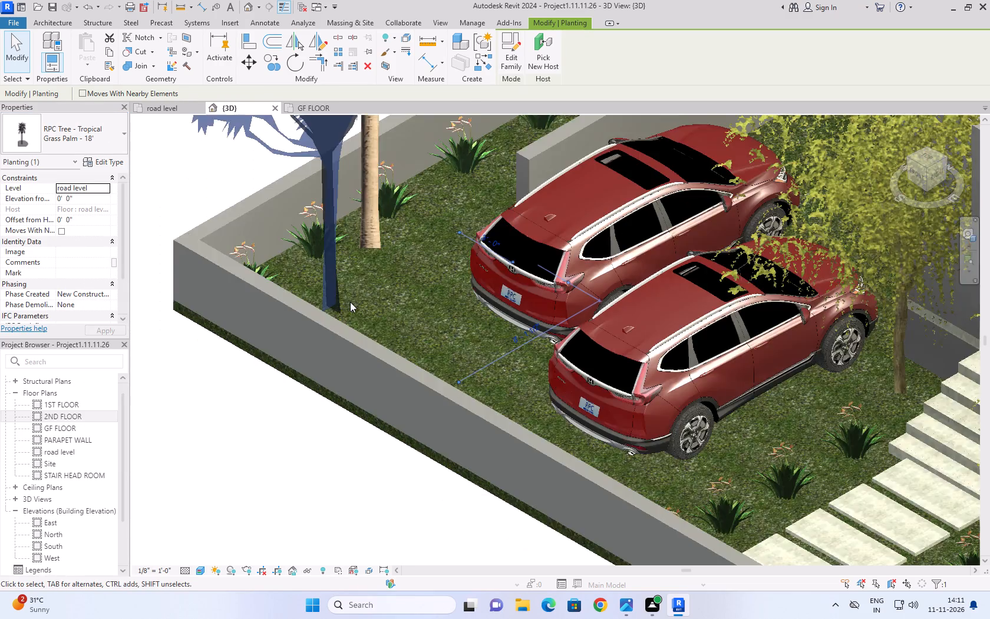
scroll(350, 302, "down", 6)
left_click(305, 377)
left_click(305, 377)
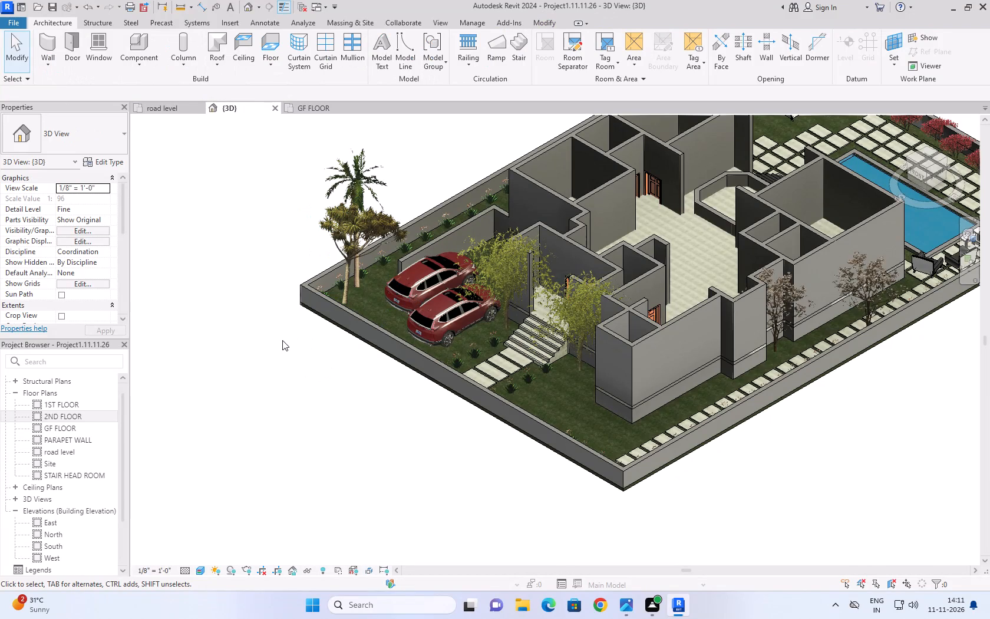
Examine the front yard planting and the corner palms beside the parked cars in 3D.
scroll(281, 341, "down", 2)
scroll(281, 341, "up", 3)
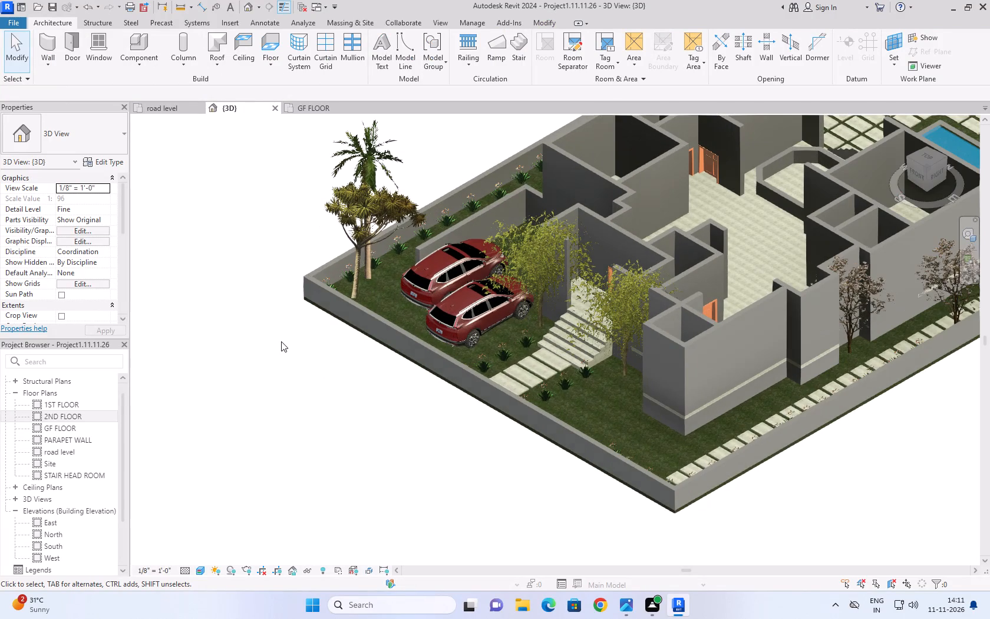
scroll(326, 288, "up", 3)
scroll(326, 288, "down", 4)
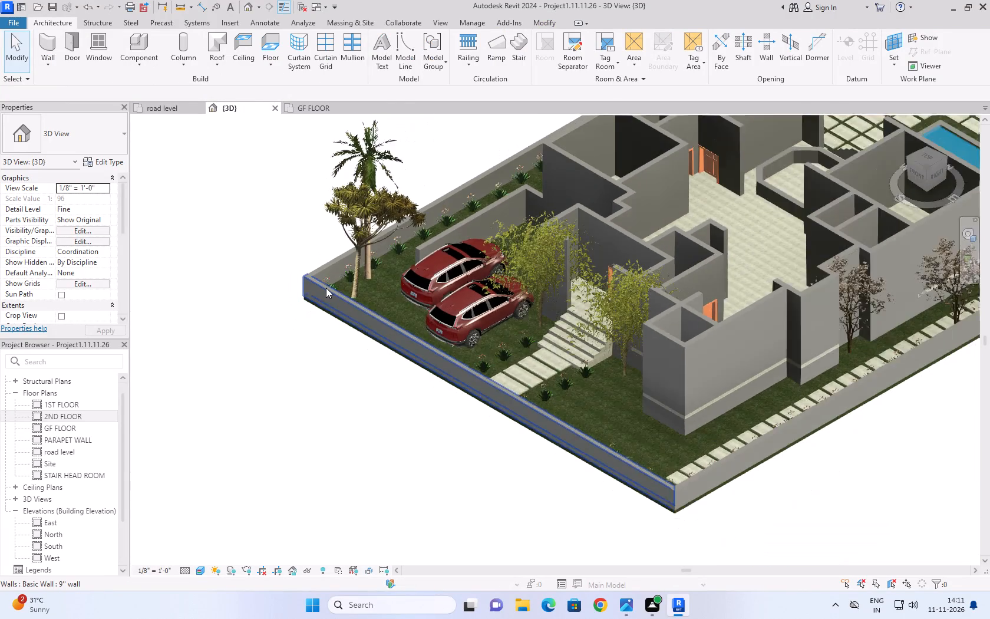
scroll(326, 288, "down", 2)
scroll(344, 236, "up", 7)
scroll(180, 256, "down", 4)
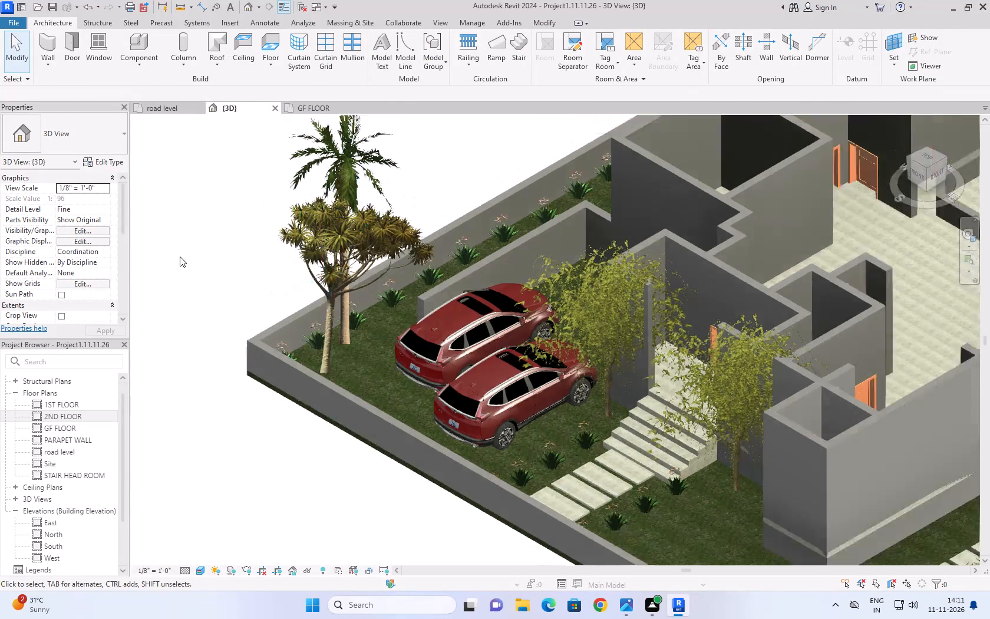
scroll(180, 256, "down", 4)
Change the render appearance of the Japanese Cherry - 15' tree type along the side path to Chinese Juniper.
scroll(583, 322, "up", 6)
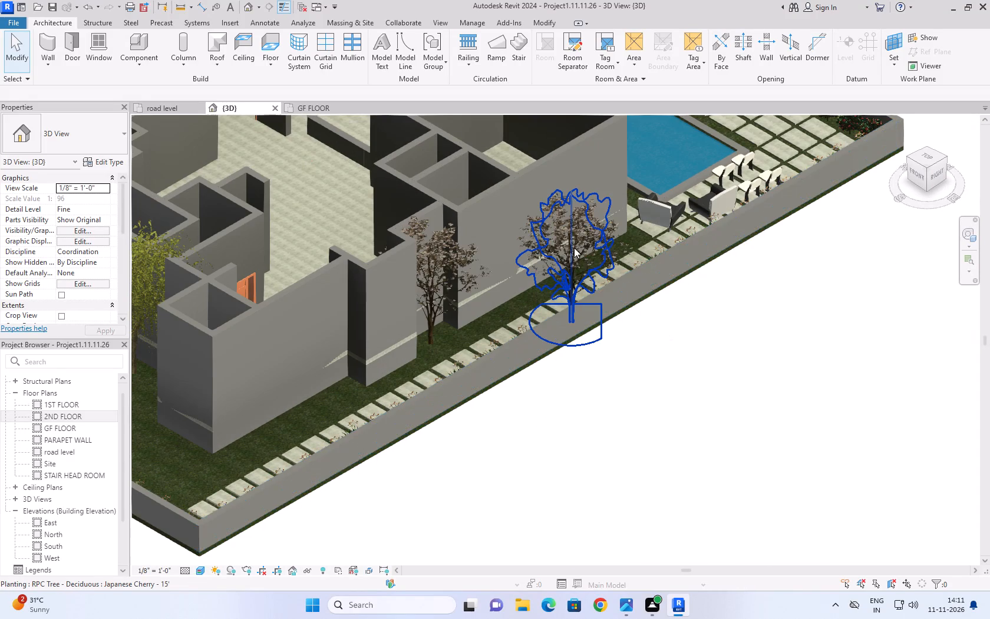
left_click(574, 248)
scroll(658, 294, "down", 5)
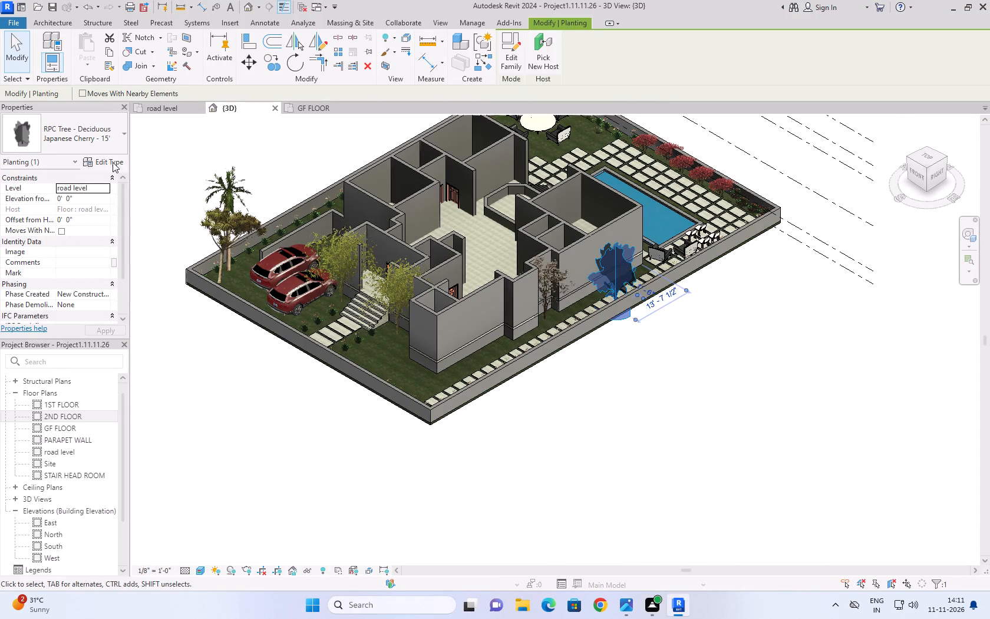
left_click(113, 162)
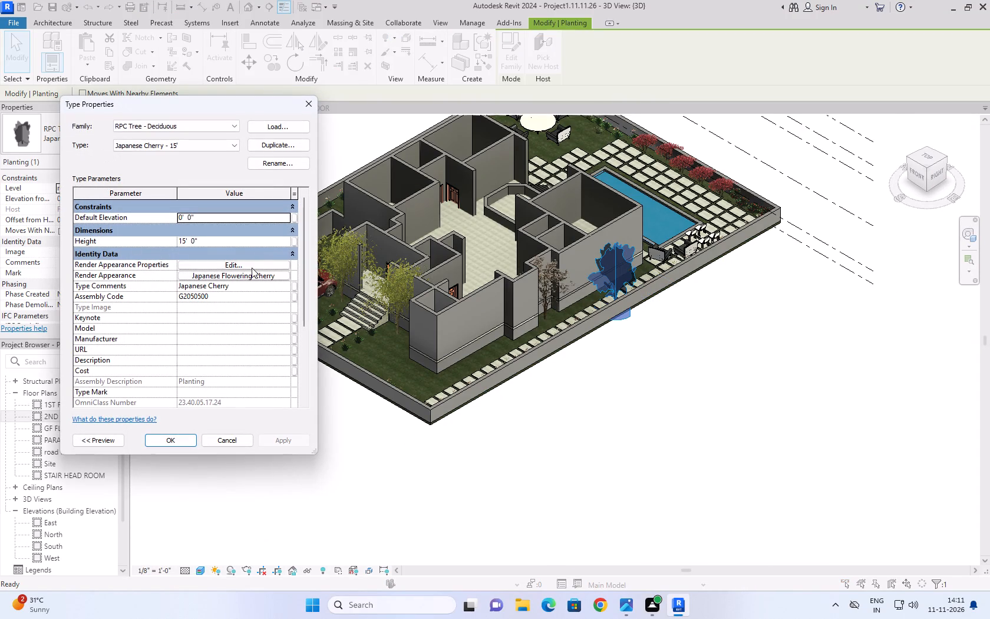
left_click(252, 268)
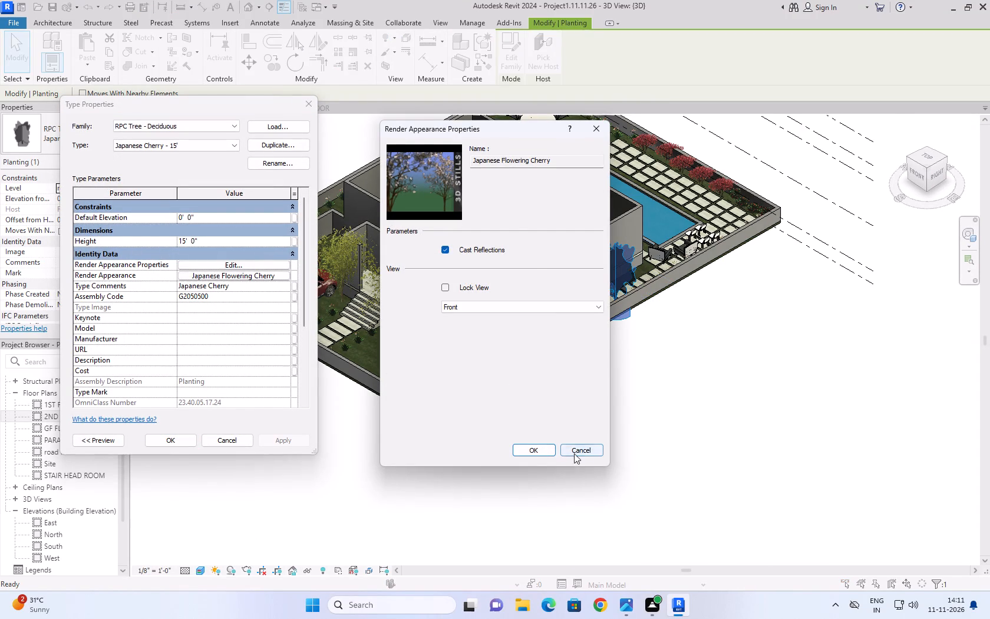
left_click(575, 450)
left_click(227, 279)
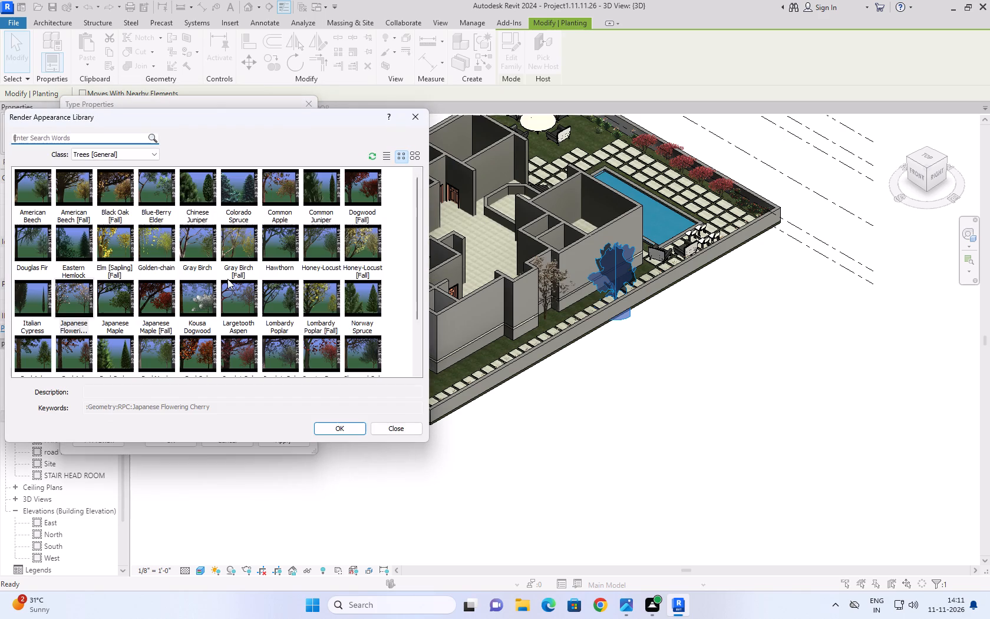
scroll(197, 259, "down", 4)
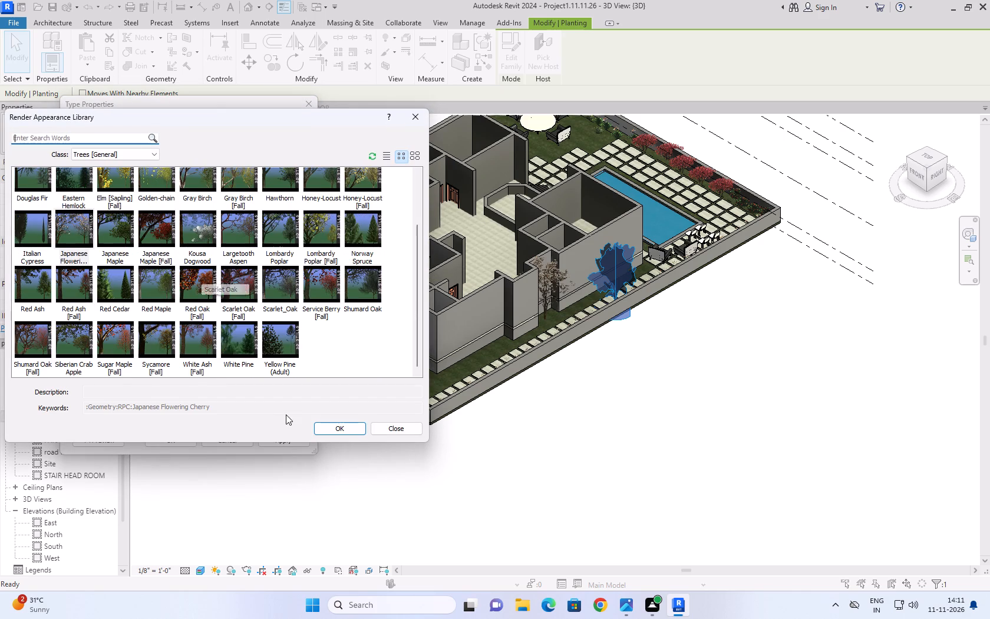
left_click(280, 341)
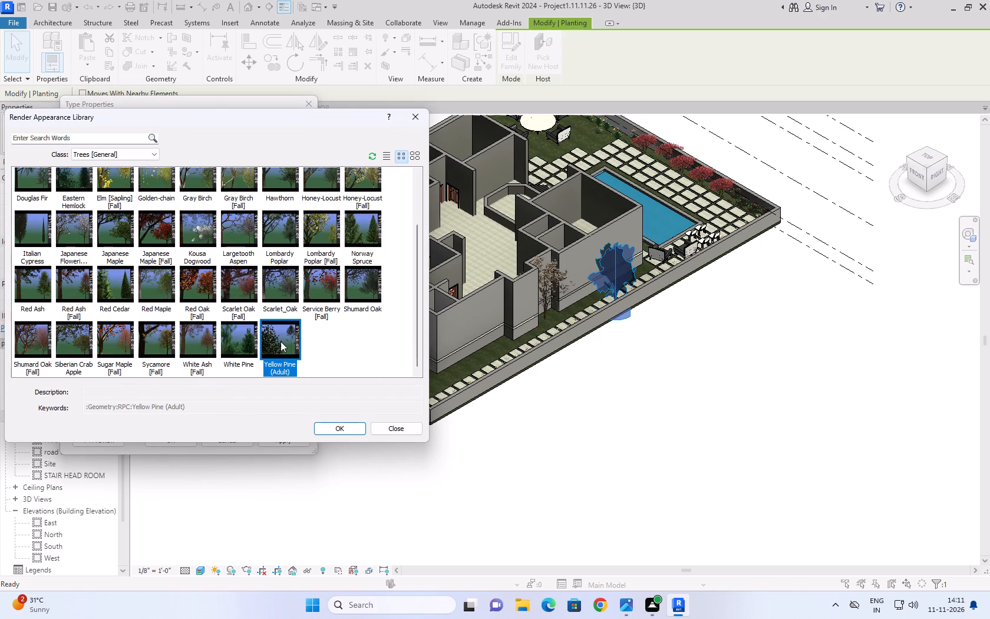
left_click(369, 284)
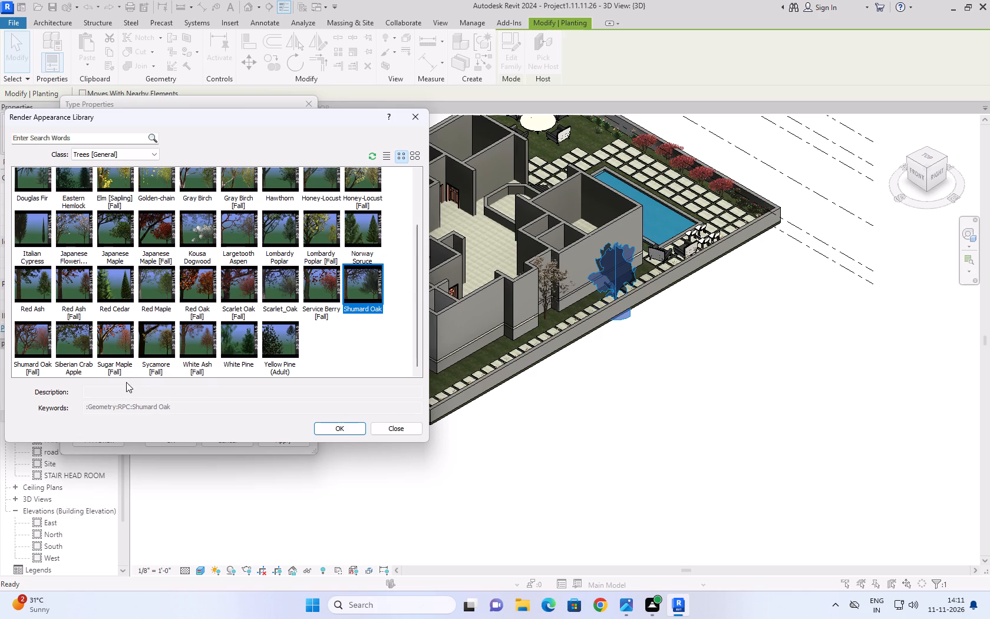
left_click(106, 348)
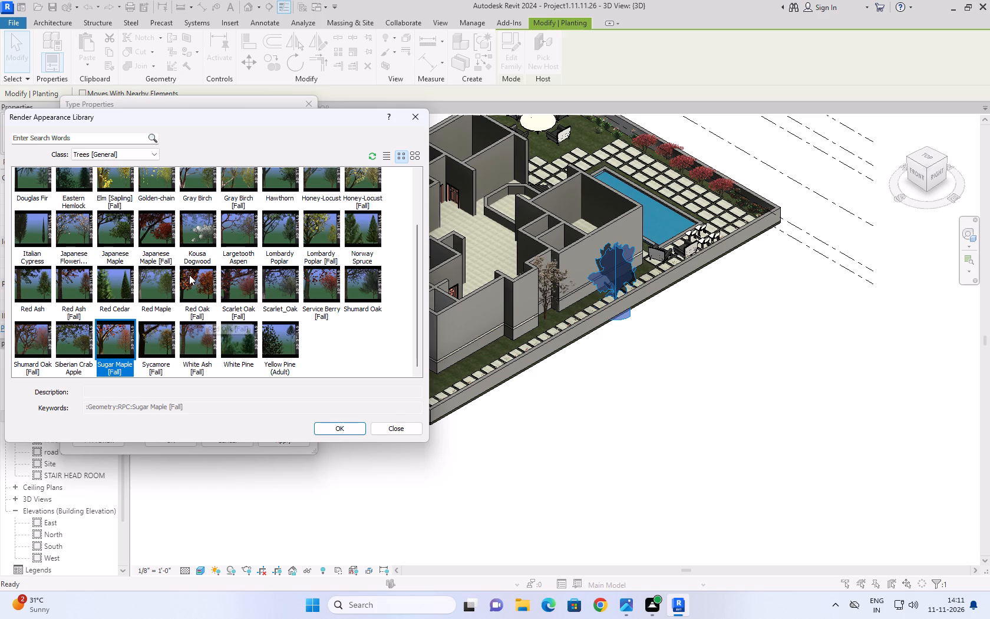
scroll(189, 272, "up", 6)
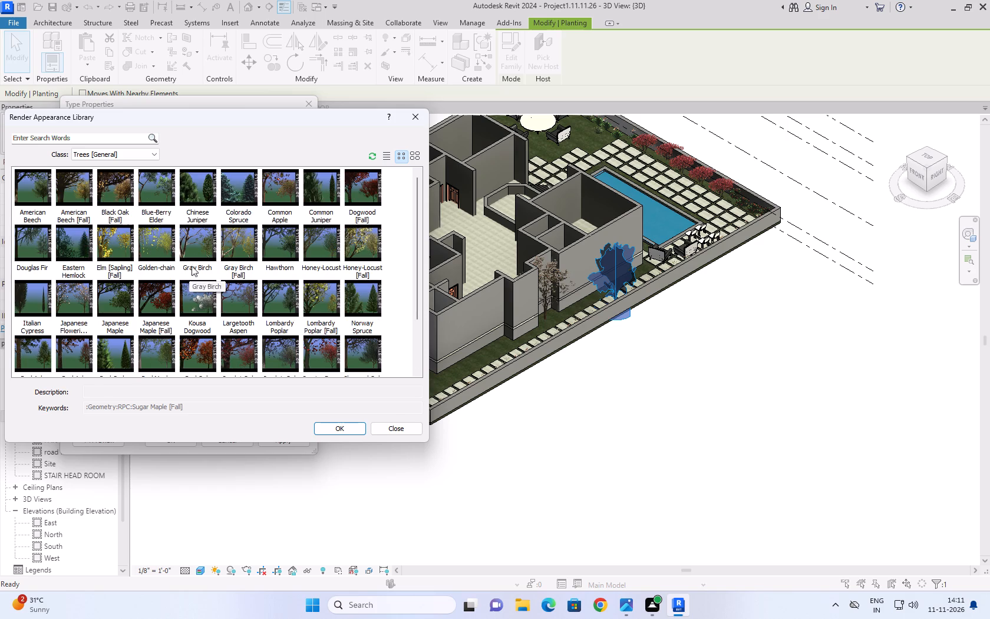
left_click(197, 195)
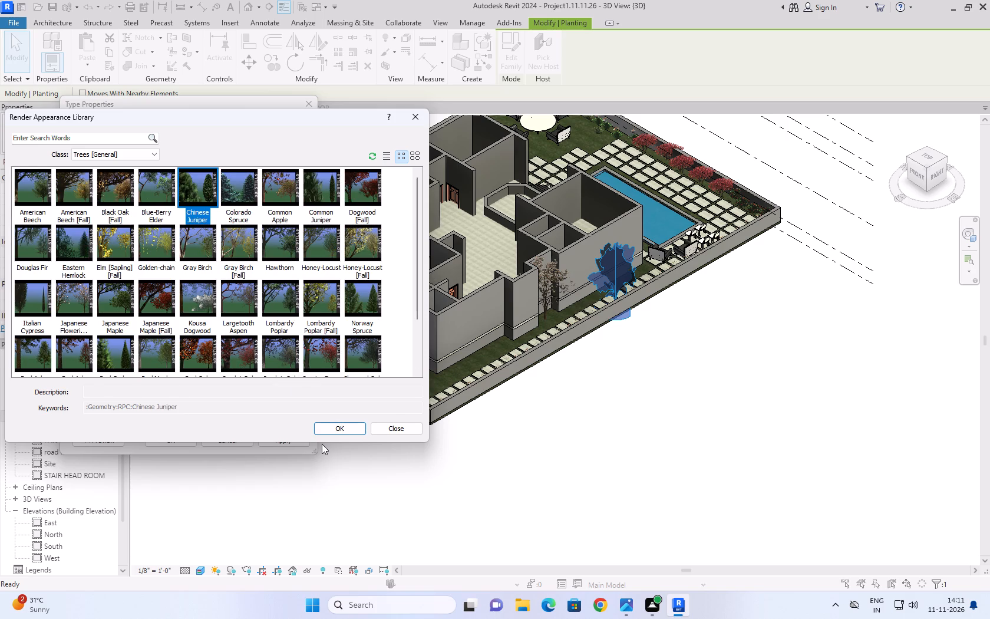
left_click(336, 428)
left_click(302, 442)
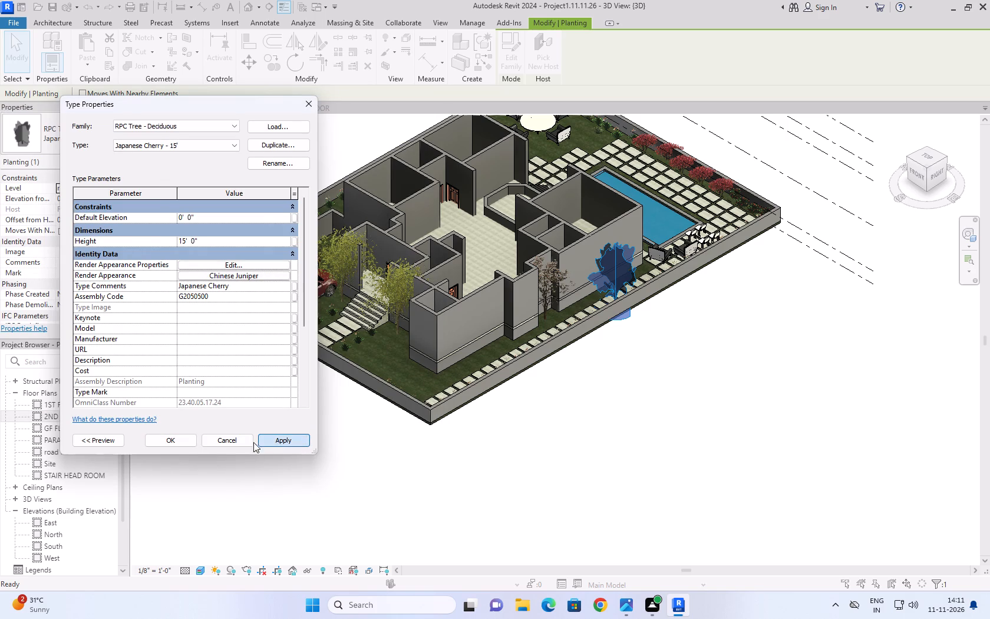
left_click(166, 441)
left_click(429, 477)
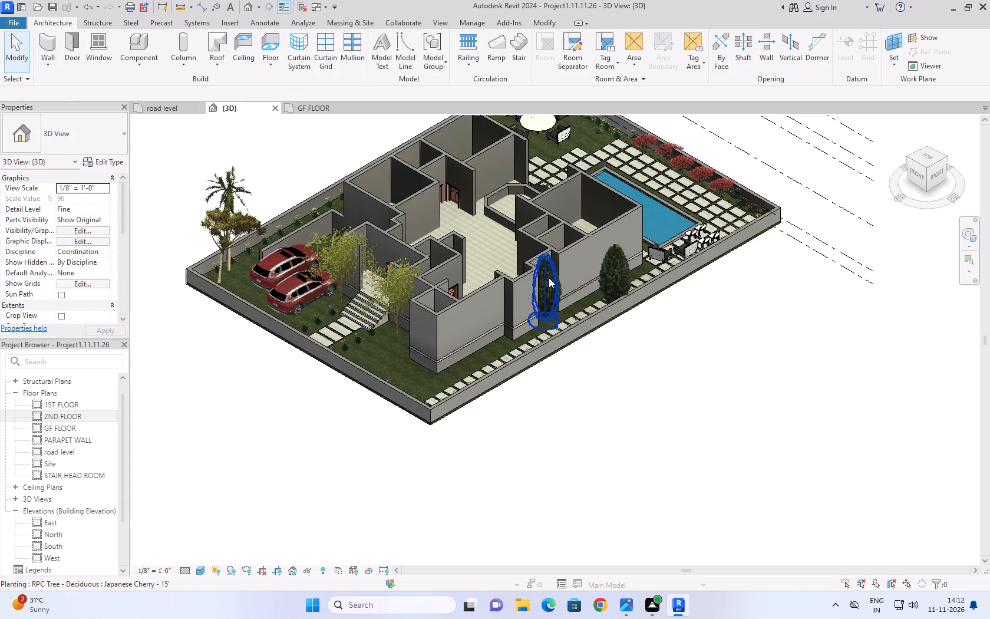
Examine the two juniper trees along the side path, both up close and against the whole plot.
scroll(582, 405, "up", 6)
middle_click_drag(556, 330, 474, 594)
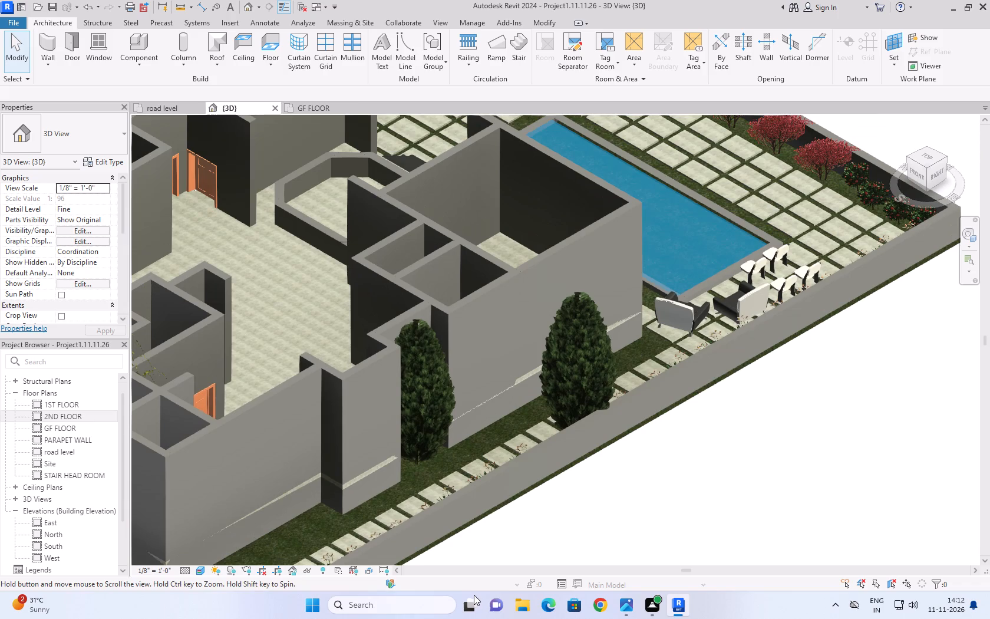
scroll(434, 394, "down", 3)
scroll(549, 336, "down", 4)
scroll(481, 367, "up", 2)
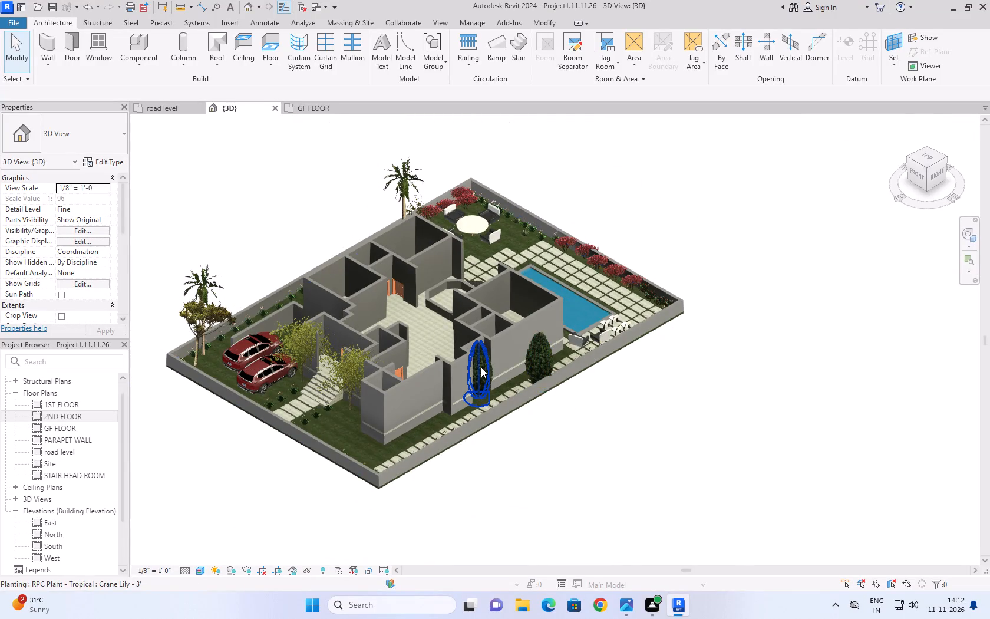
scroll(481, 367, "up", 10)
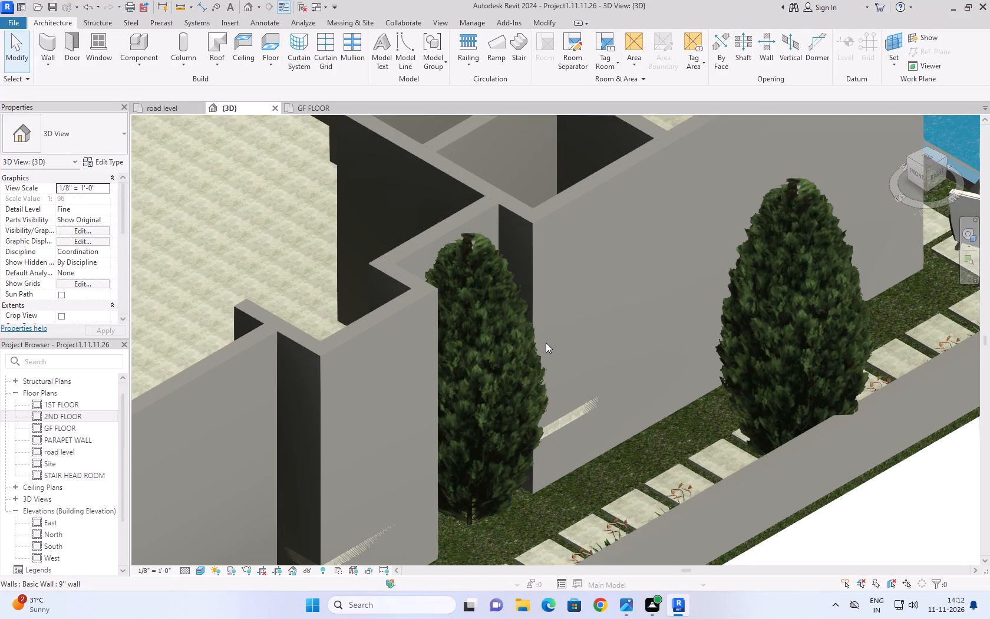
left_click(497, 395)
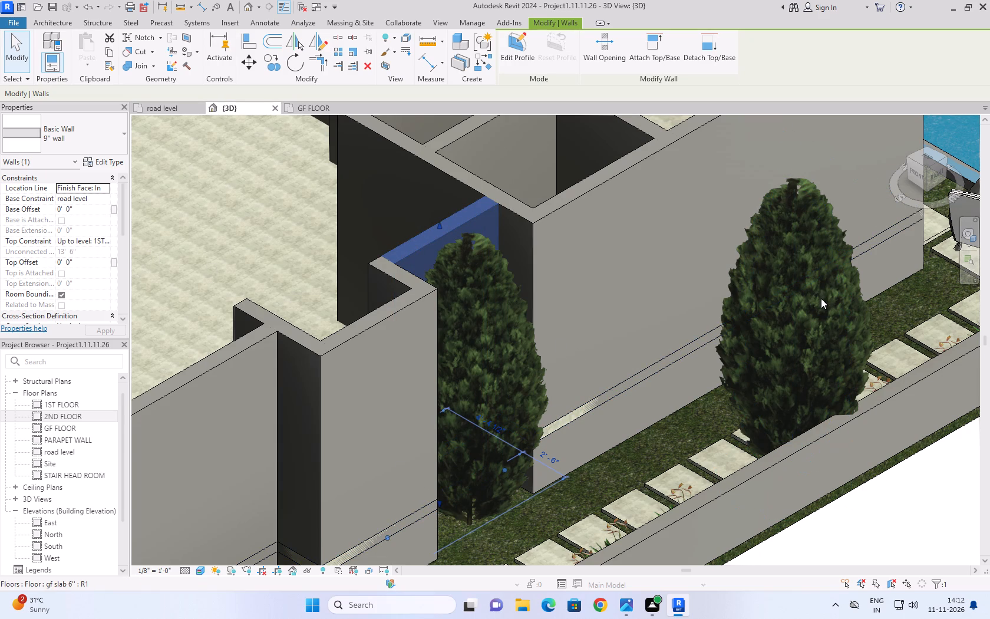
Examine the front yard, parked cars, trees and front boundary wall in 3D, from the corner and from above.
left_click(796, 355)
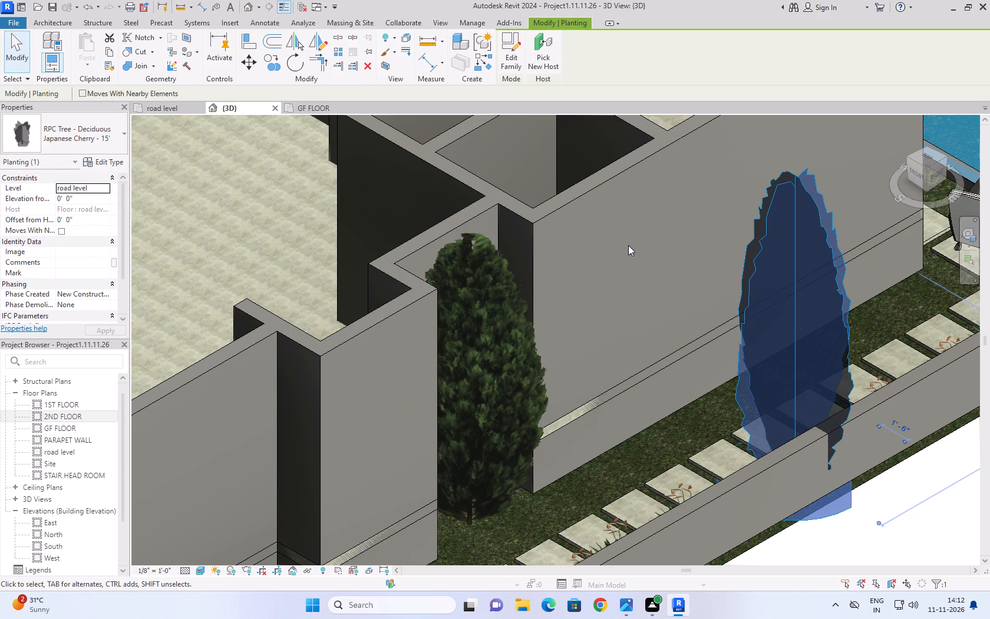
scroll(628, 245, "down", 8)
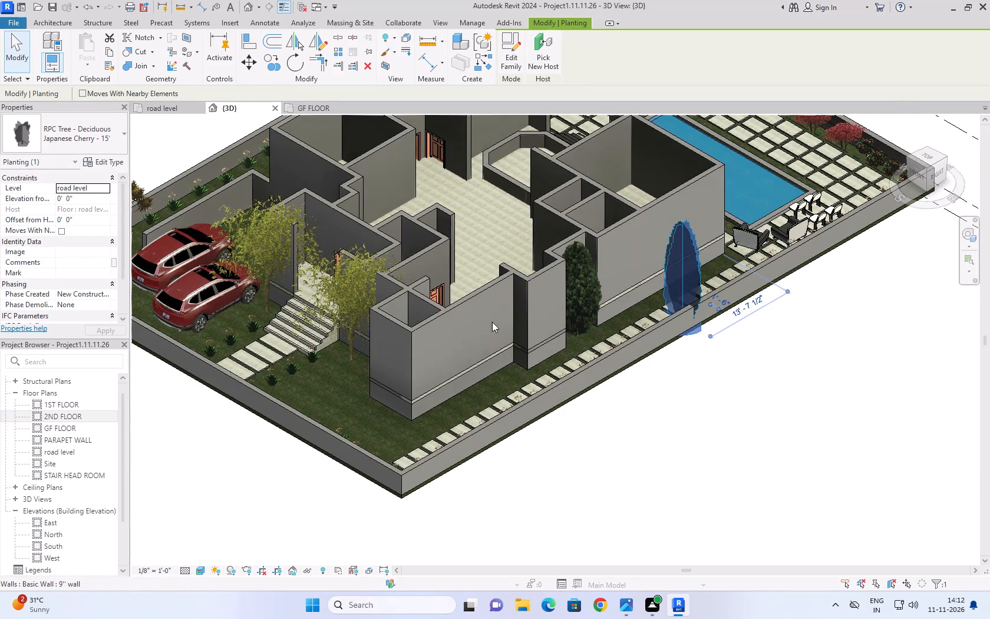
scroll(242, 438, "down", 5)
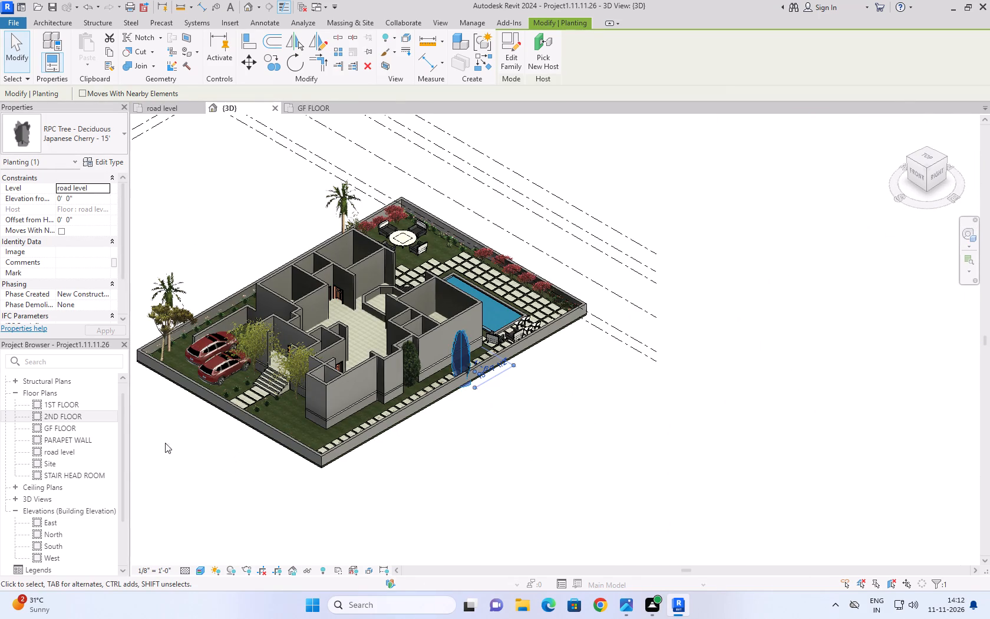
scroll(164, 360, "up", 8)
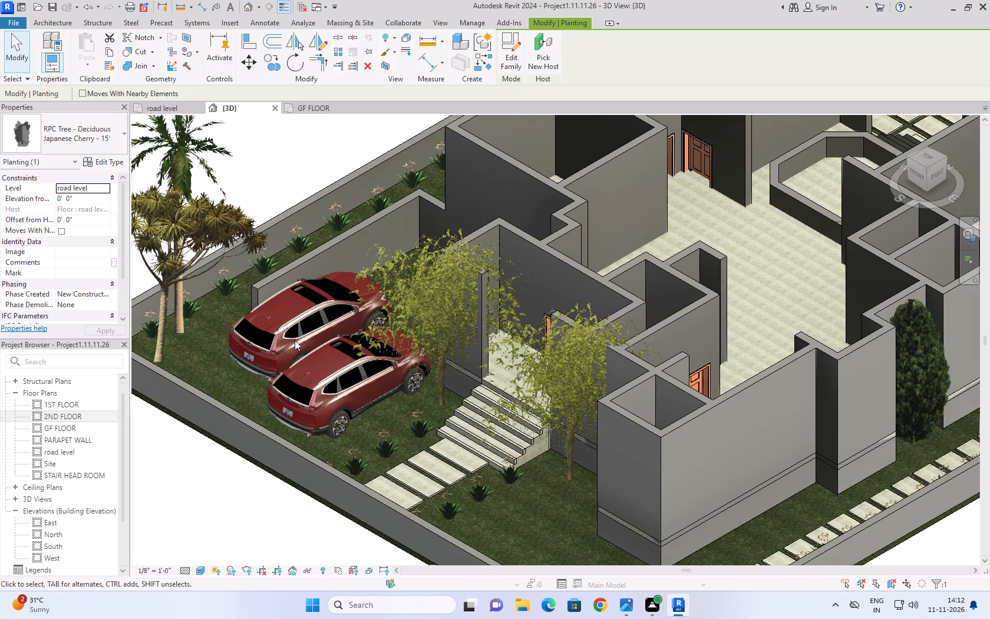
scroll(305, 380, "up", 6)
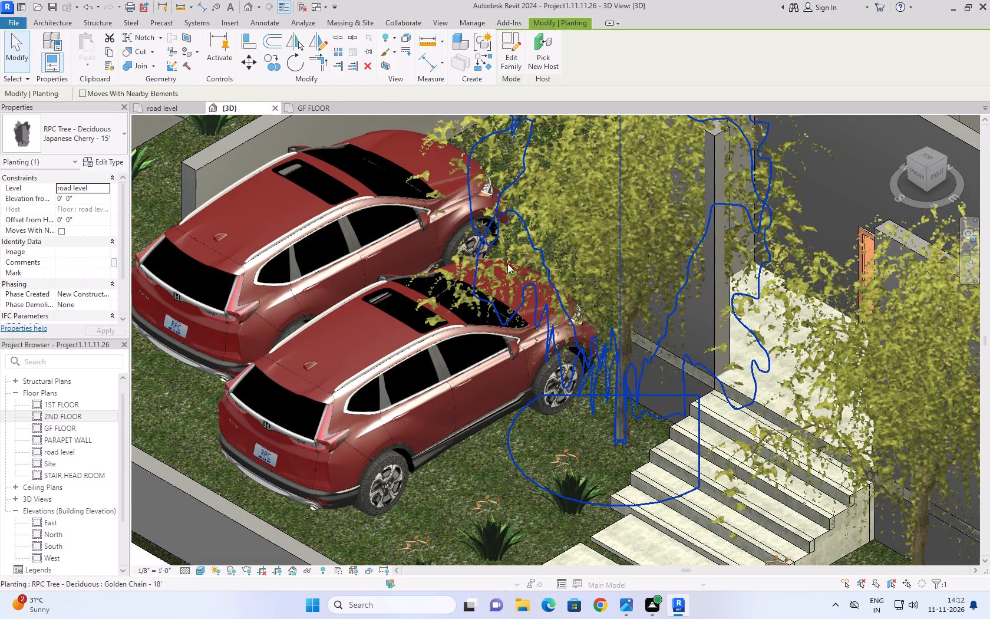
scroll(508, 264, "down", 8)
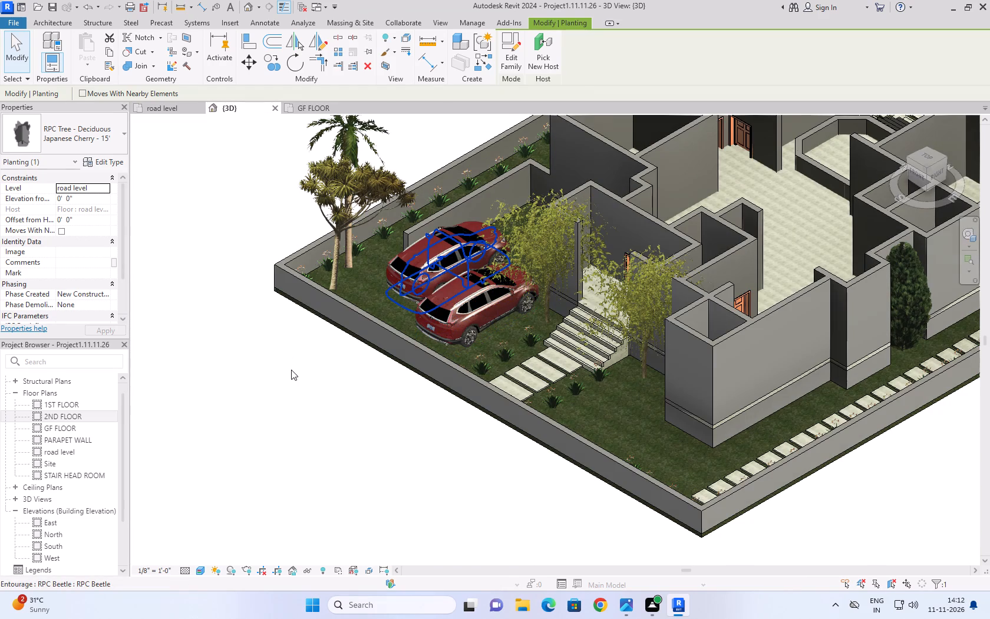
middle_click_drag(291, 370, 394, 432, "shift")
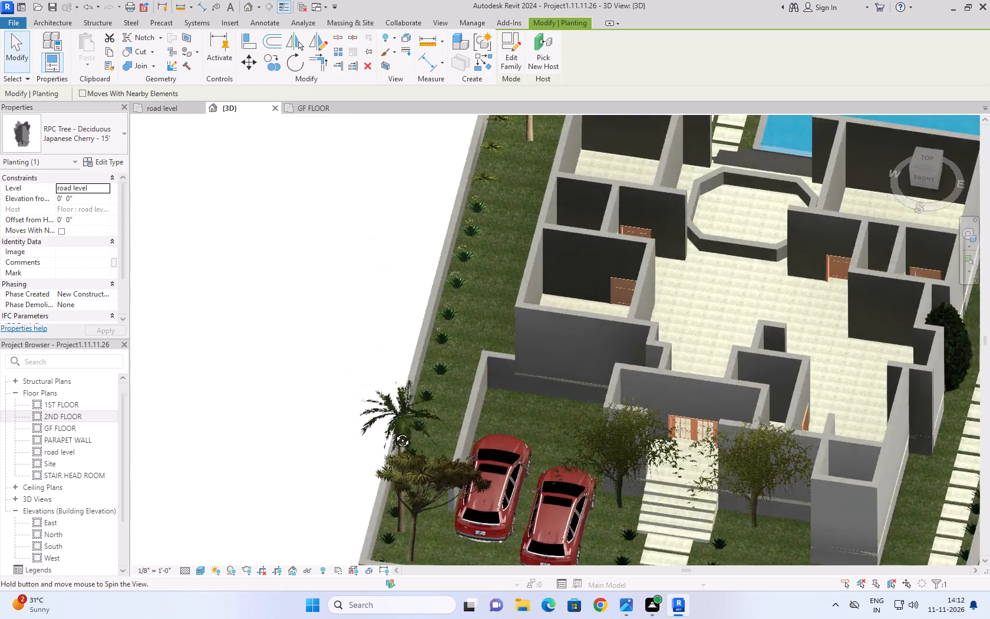
middle_click_drag(394, 432, 400, 432, "shift")
scroll(541, 341, "down", 7)
scroll(537, 464, "up", 4)
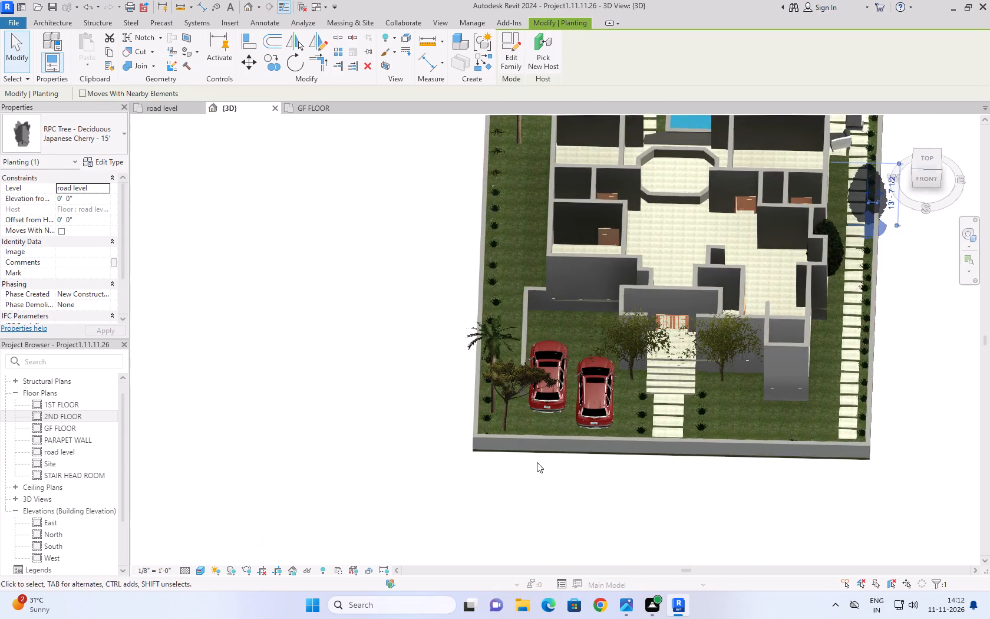
scroll(537, 462, "up", 5)
scroll(537, 462, "down", 4)
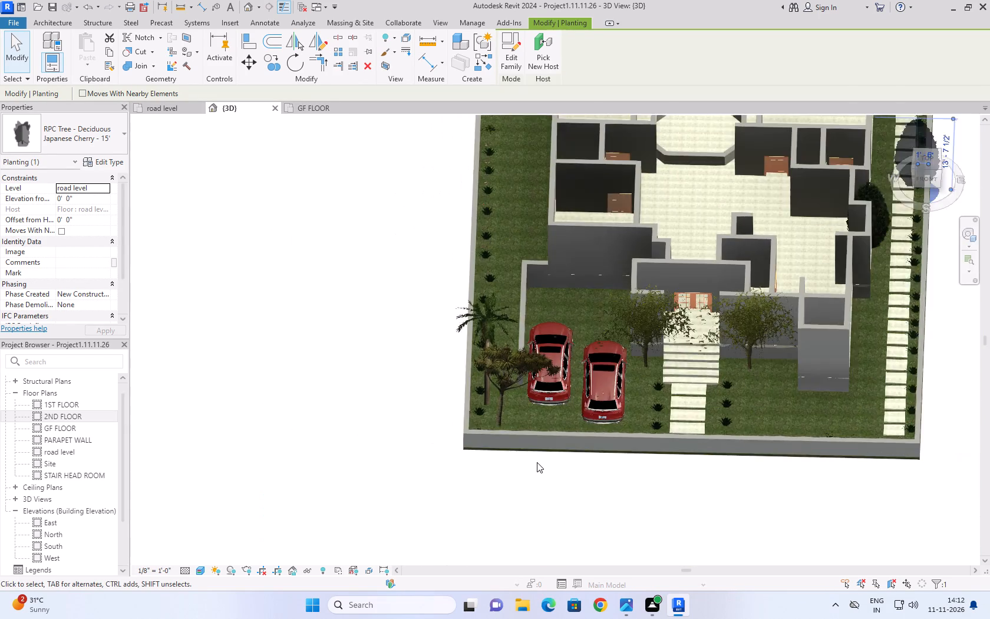
scroll(537, 462, "down", 3)
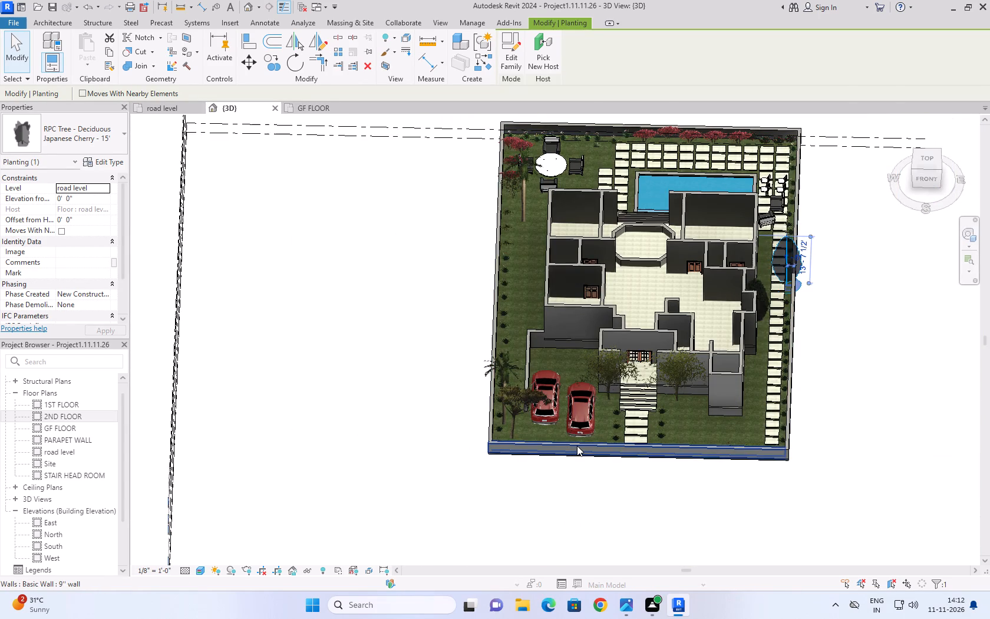
Split the 9" front boundary wall at the middle of the entrance stepping-stone path in the road level plan.
left_click(577, 446)
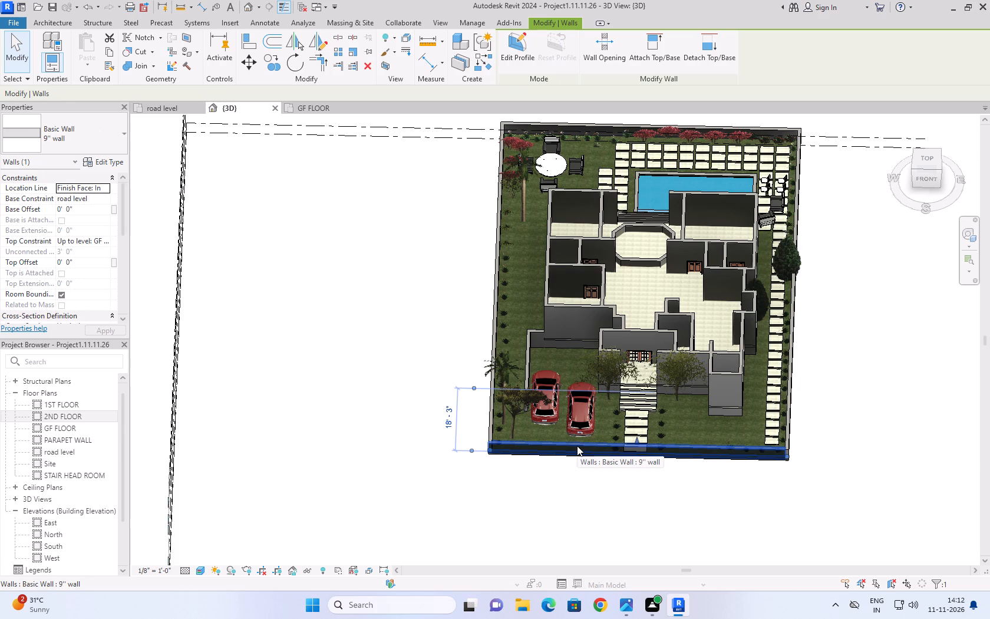
left_click(172, 112)
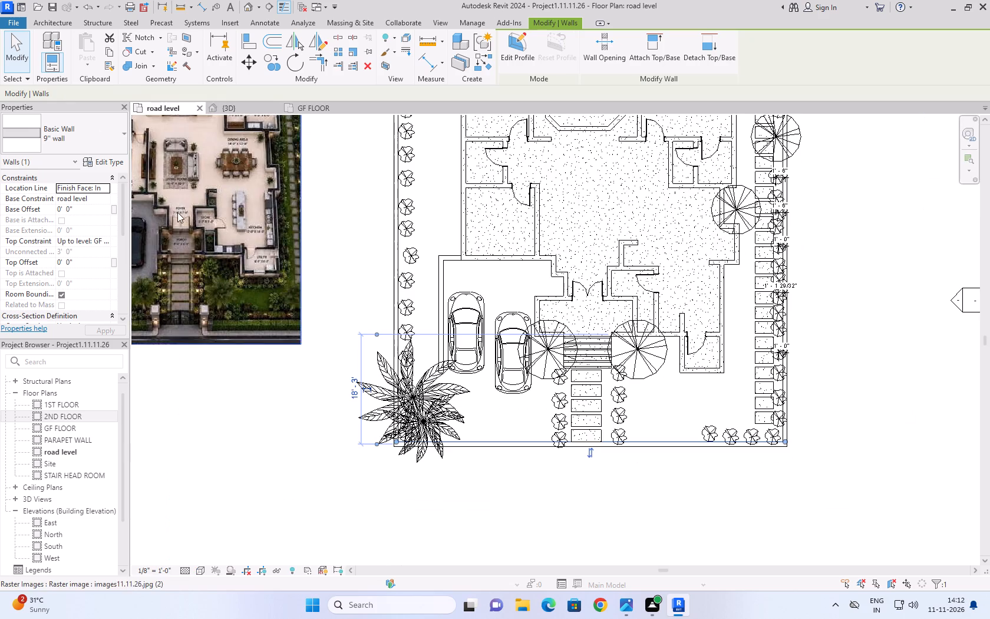
left_click(495, 499)
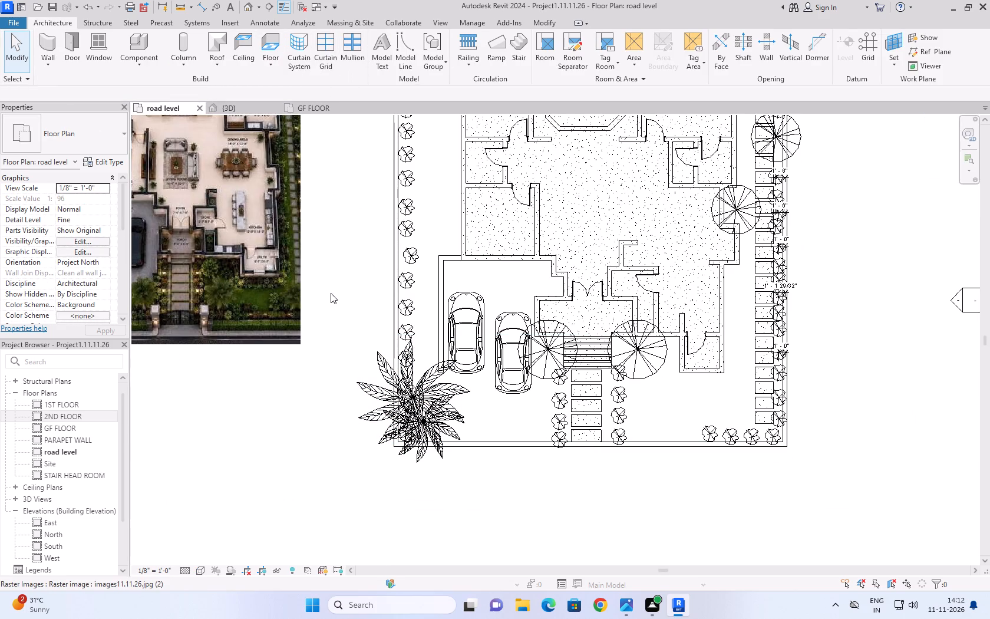
key("s")
key("l")
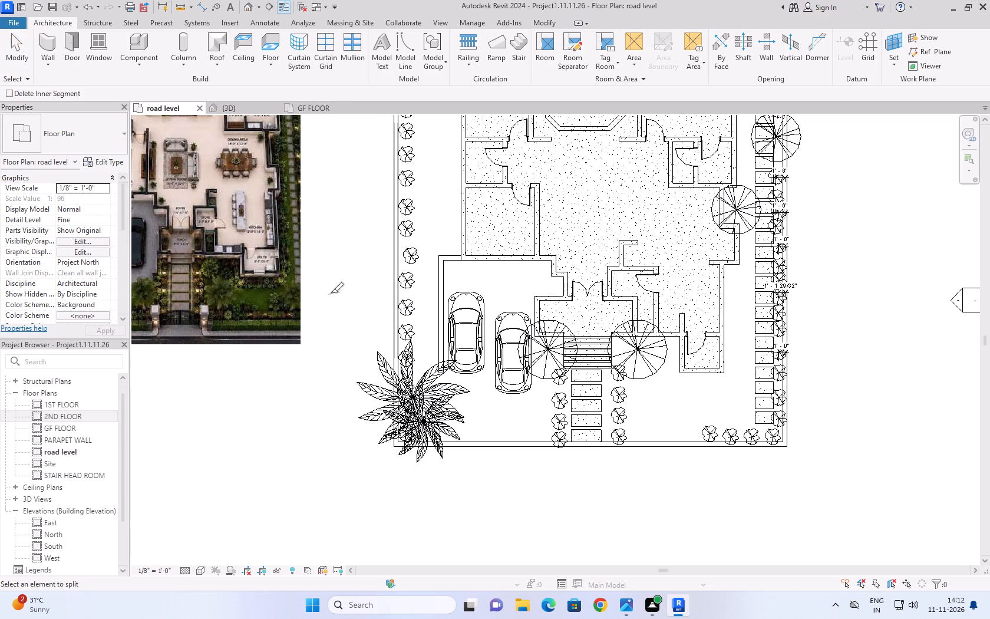
scroll(572, 465, "up", 8)
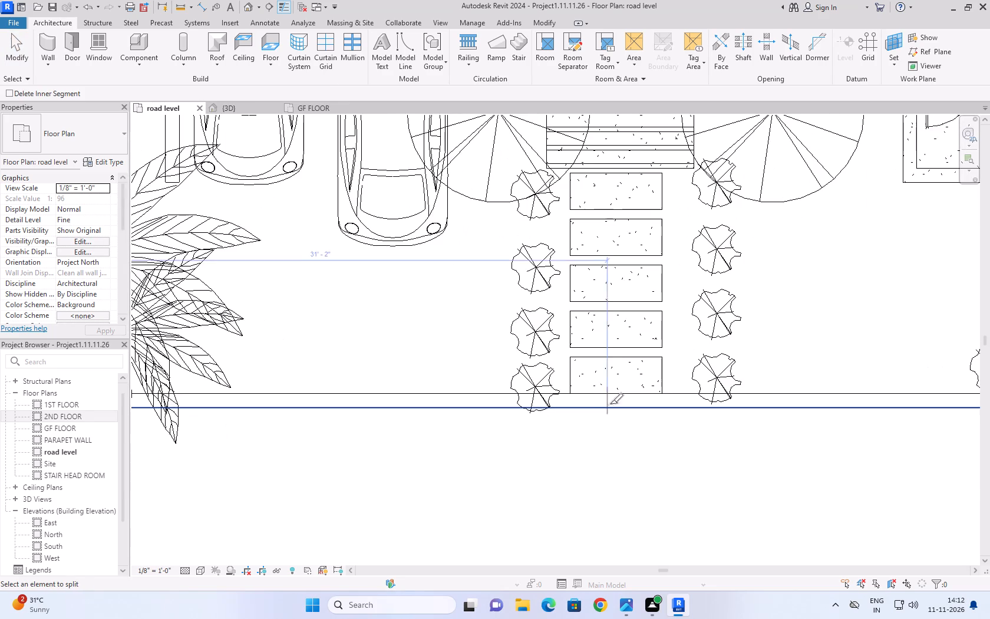
left_click(612, 395)
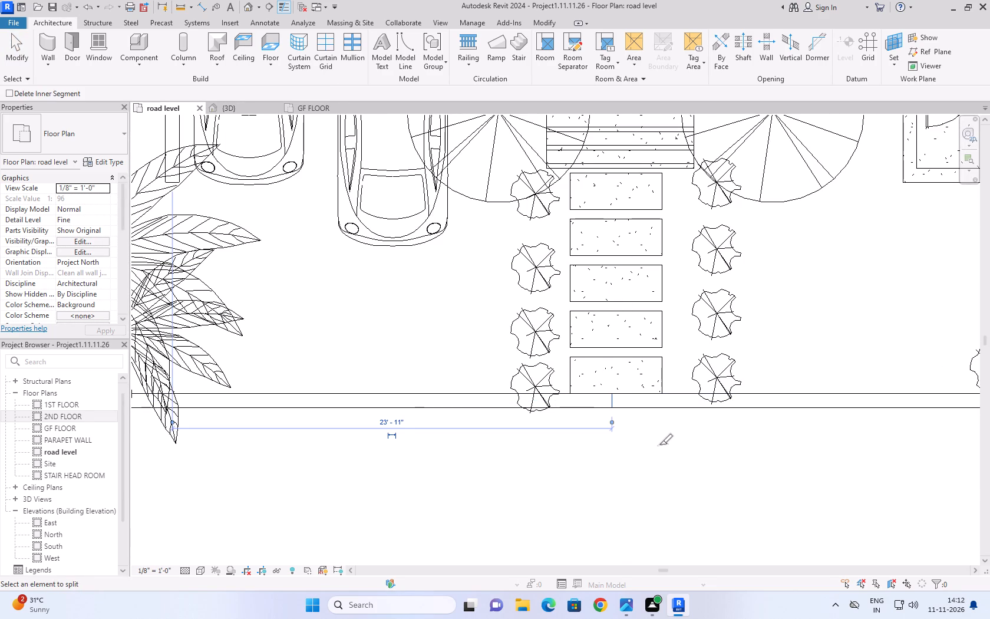
key("Escape")
key("Escape")
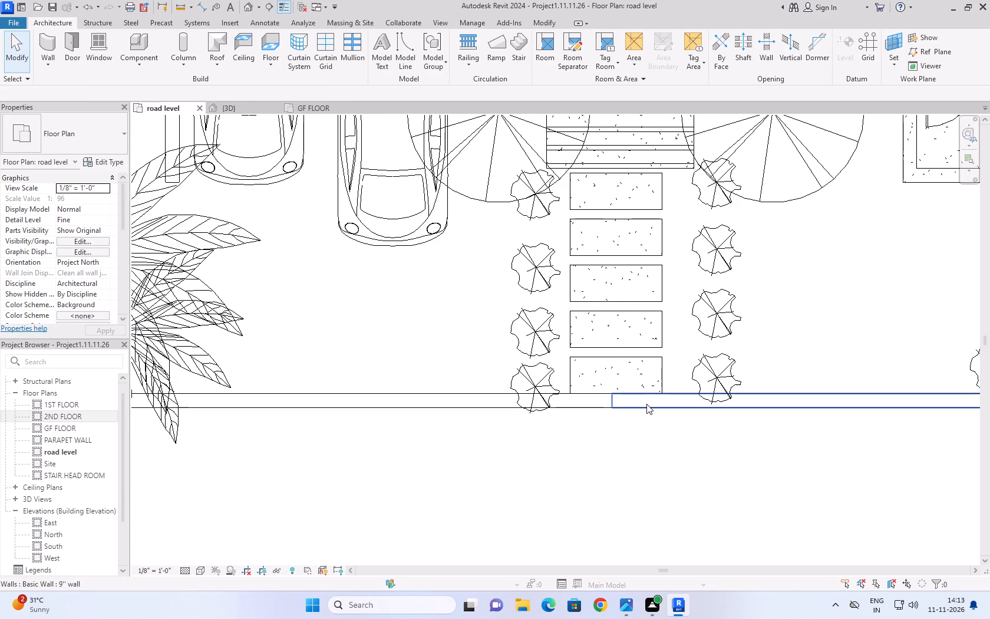
Pull the split end of the east front wall segment away from the cut, leaving it 31'-7" long.
left_click(651, 403)
key("Right")
key("Right")
key("Right")
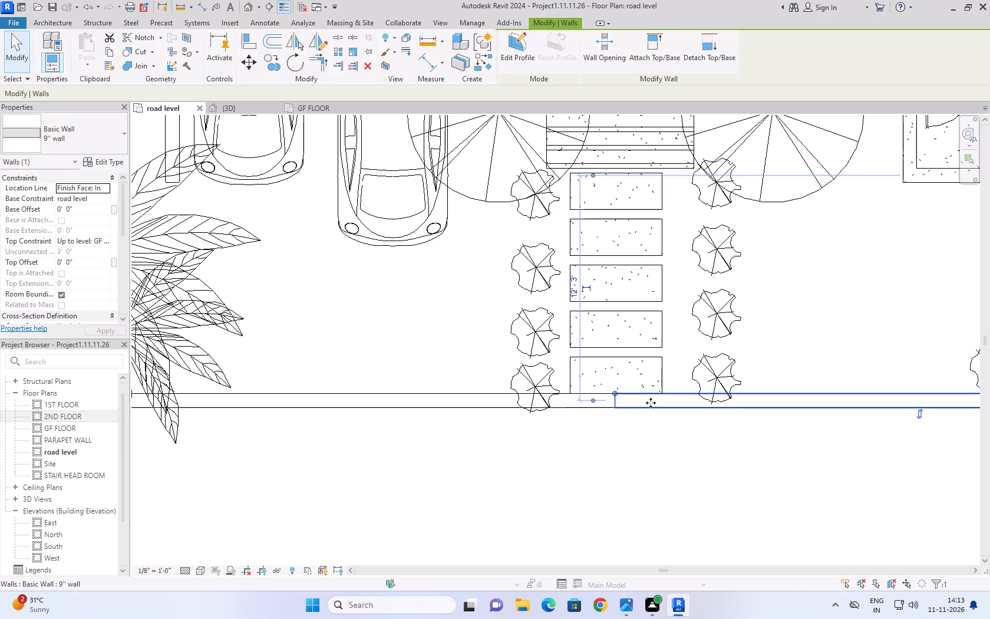
left_click_drag(613, 391, 644, 390)
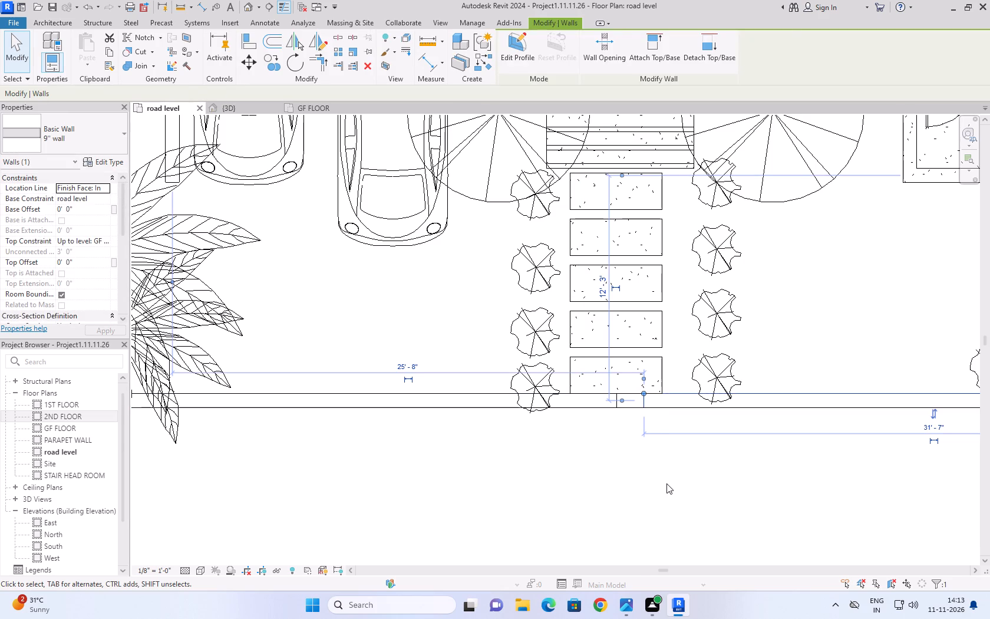
left_click(666, 483)
Shorten the west front wall segment back past the parked cars, ending it beside the corner palms.
left_click(613, 404)
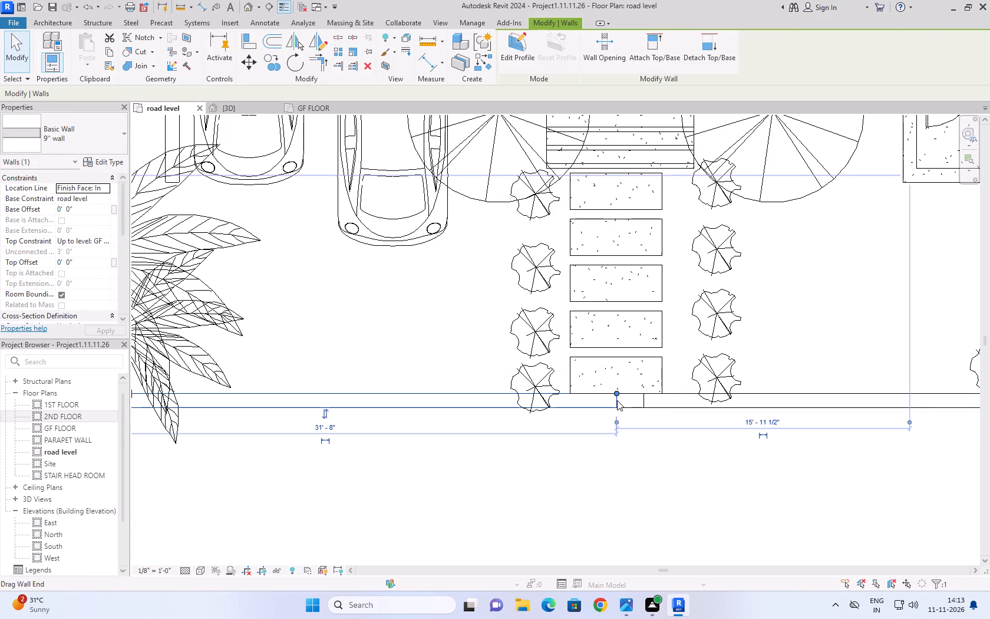
left_click(636, 402)
left_click(641, 459)
left_click(618, 402)
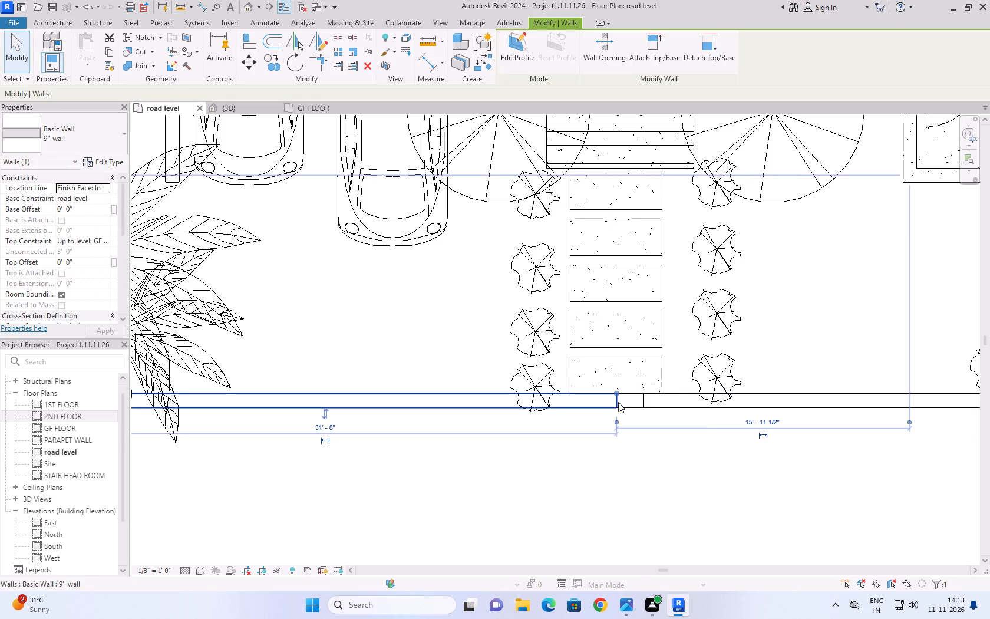
key("Left")
key("Left")
key("Left")
key("Left")
key("Left")
key("Left")
key("Left")
key("Left")
key("Left")
key("Left")
key("Left")
key("Left")
key("Left")
key("Left")
key("Left")
key("Left")
key("Left")
key("Left")
key("Left")
key("Left")
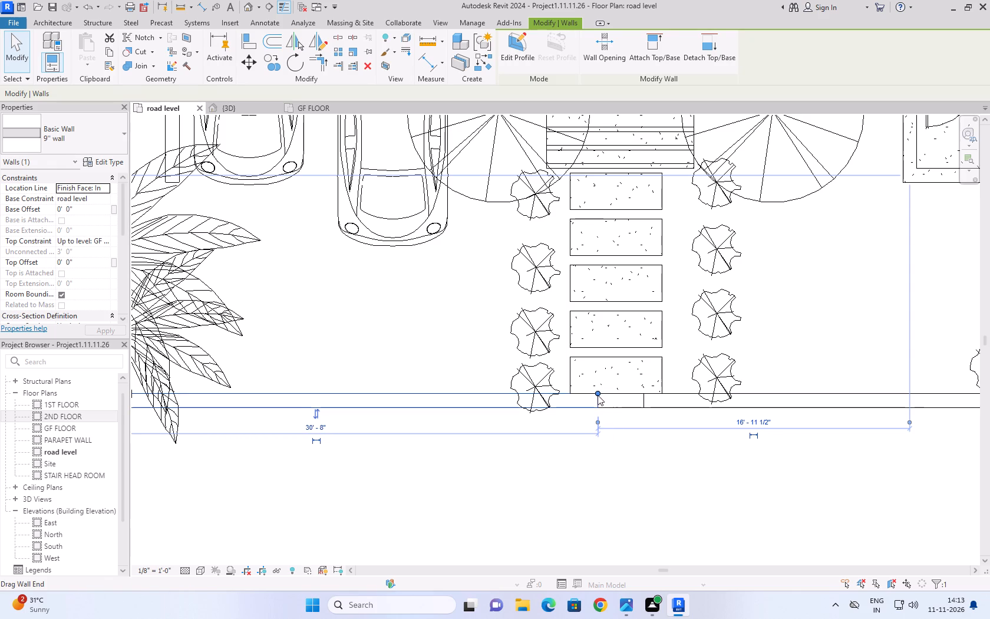
left_click_drag(596, 394, 240, 399)
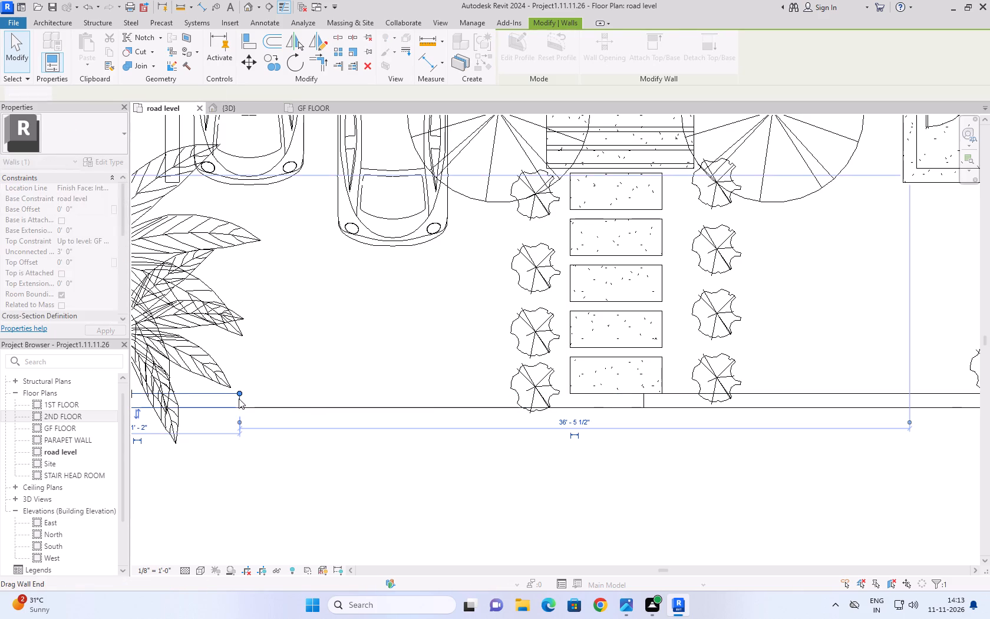
left_click(412, 494)
Shorten the east front wall segment further so it ends just beyond the shrubs on the east side of the entrance path.
left_click(677, 398)
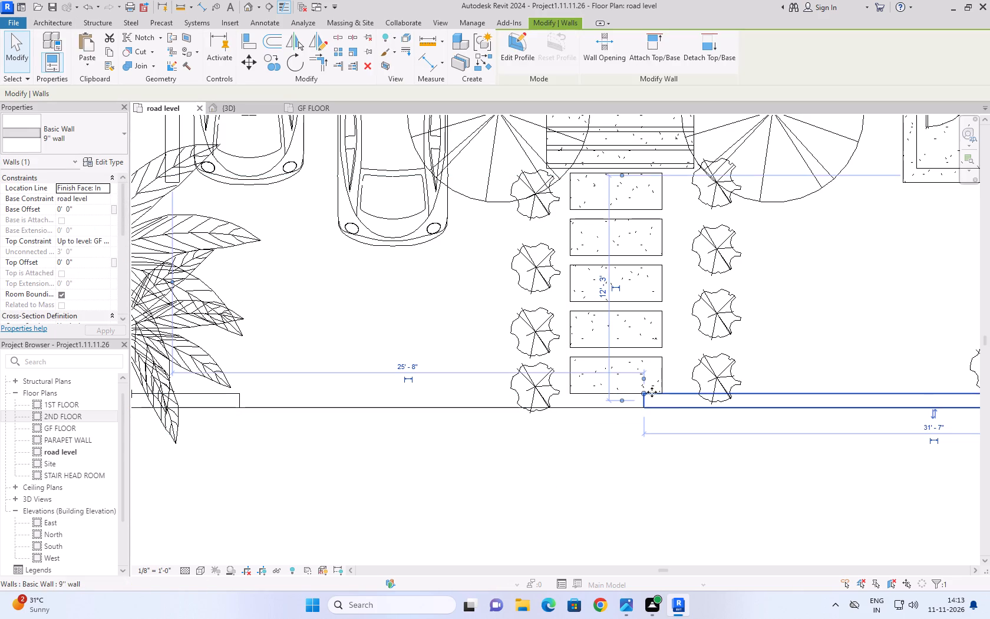
left_click_drag(641, 391, 782, 393)
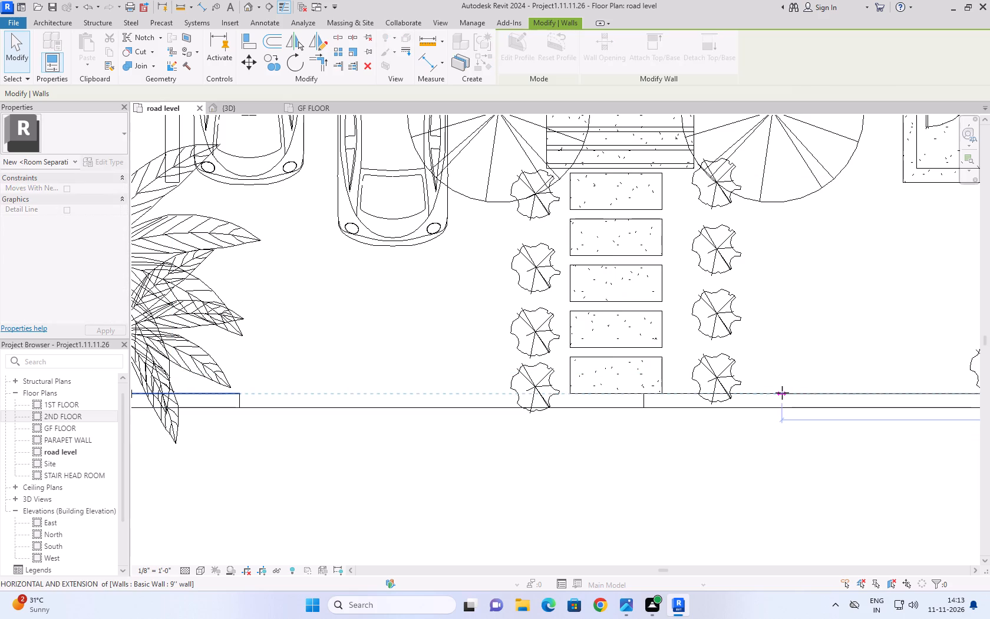
left_click_drag(782, 393, 783, 391)
left_click(738, 490)
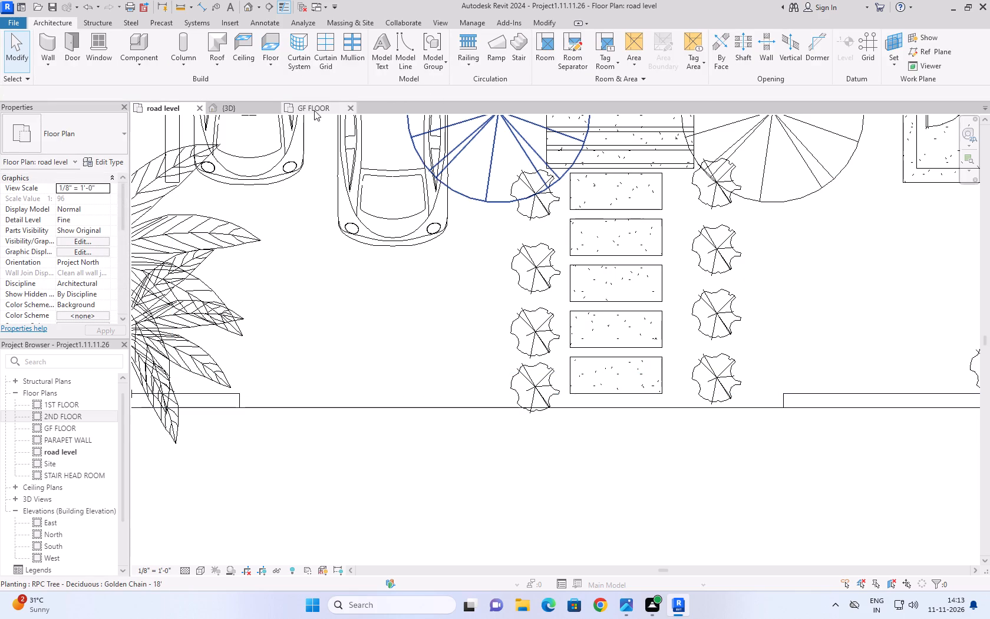
Examine the opening in the front boundary wall in the 3D home view, up close and against the whole plot.
left_click(266, 112)
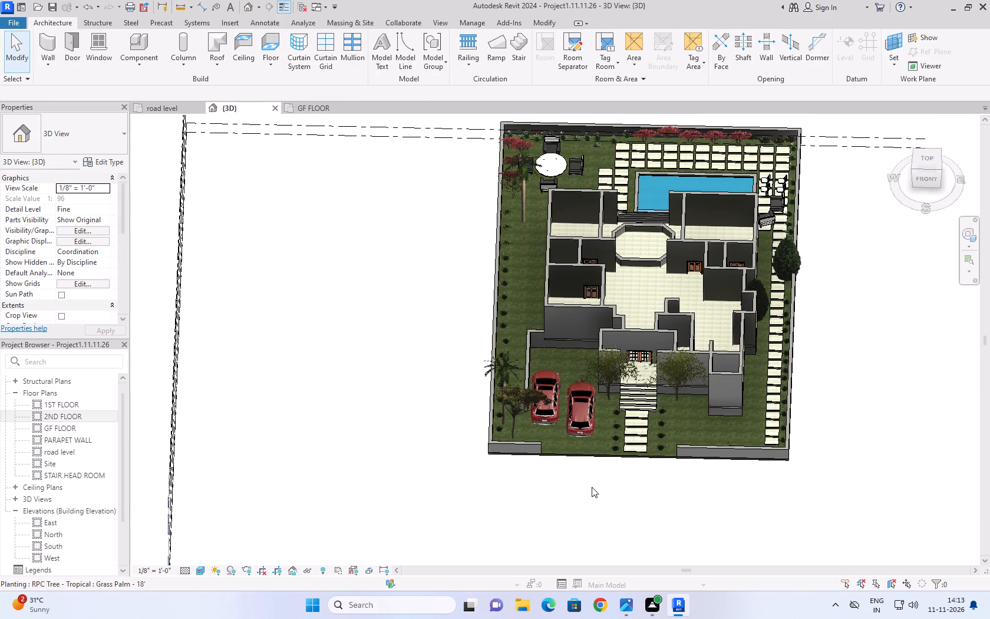
left_click(592, 487)
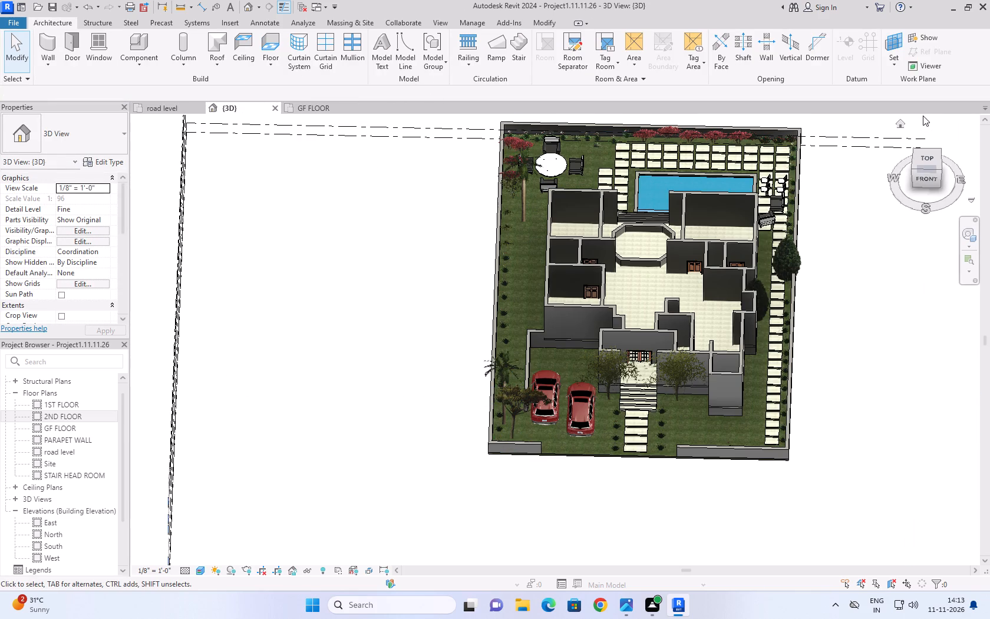
left_click(901, 123)
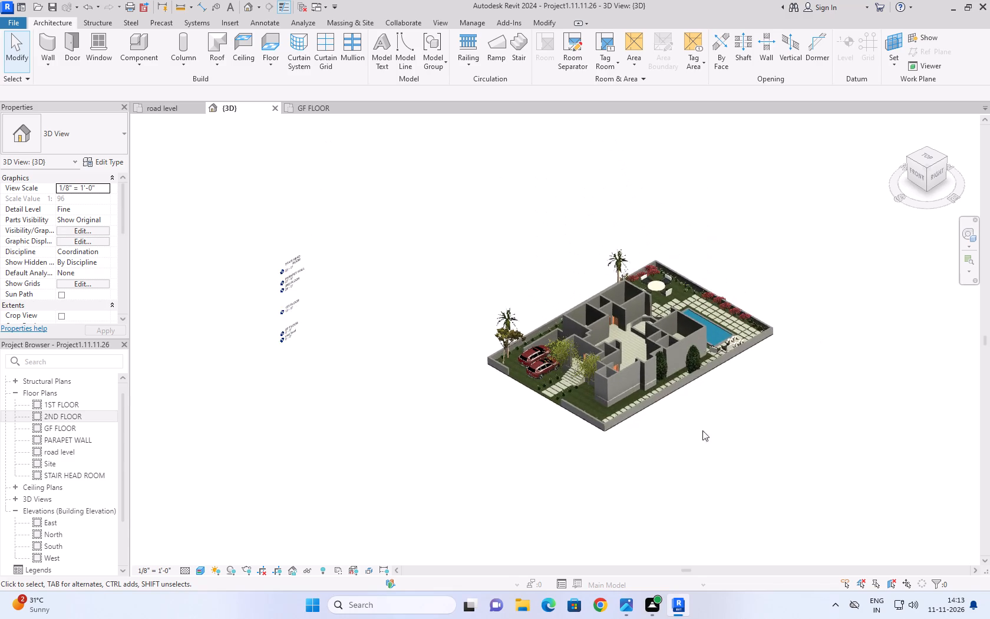
scroll(553, 529, "up", 3)
scroll(561, 465, "up", 3)
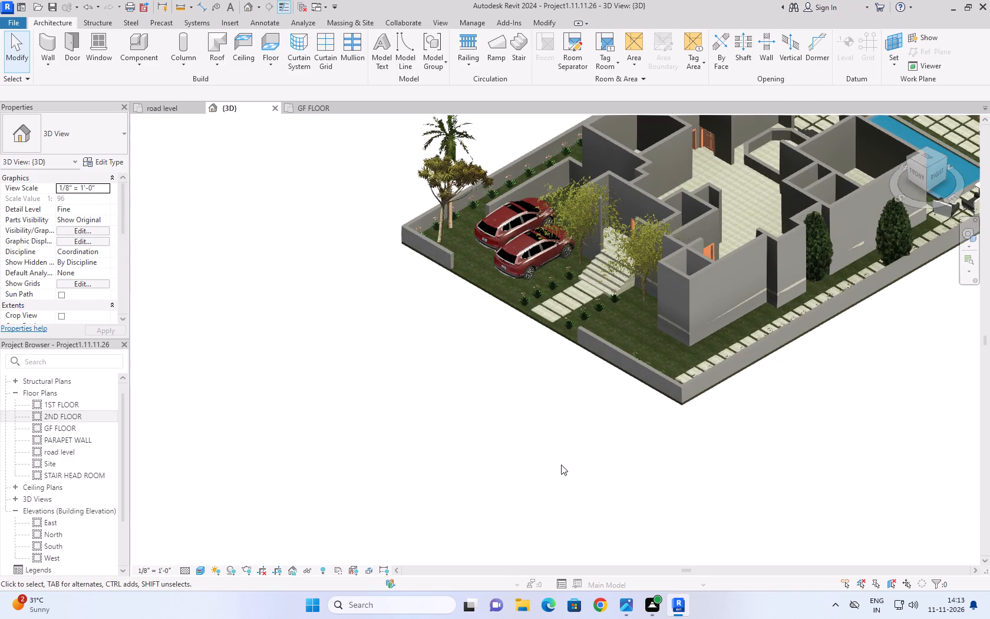
middle_click_drag(560, 416, 573, 486)
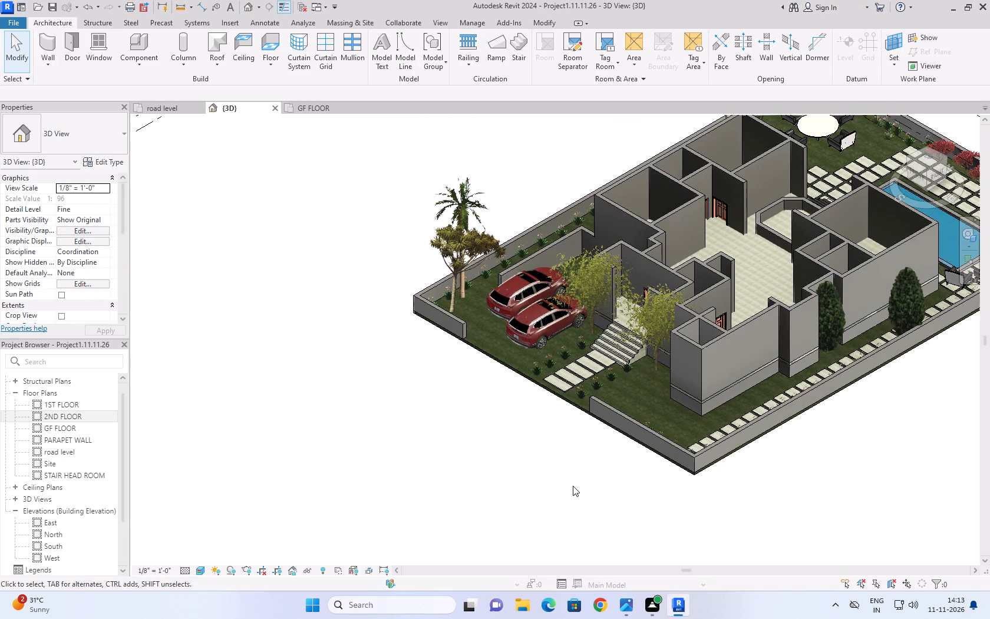
scroll(458, 386, "up", 3)
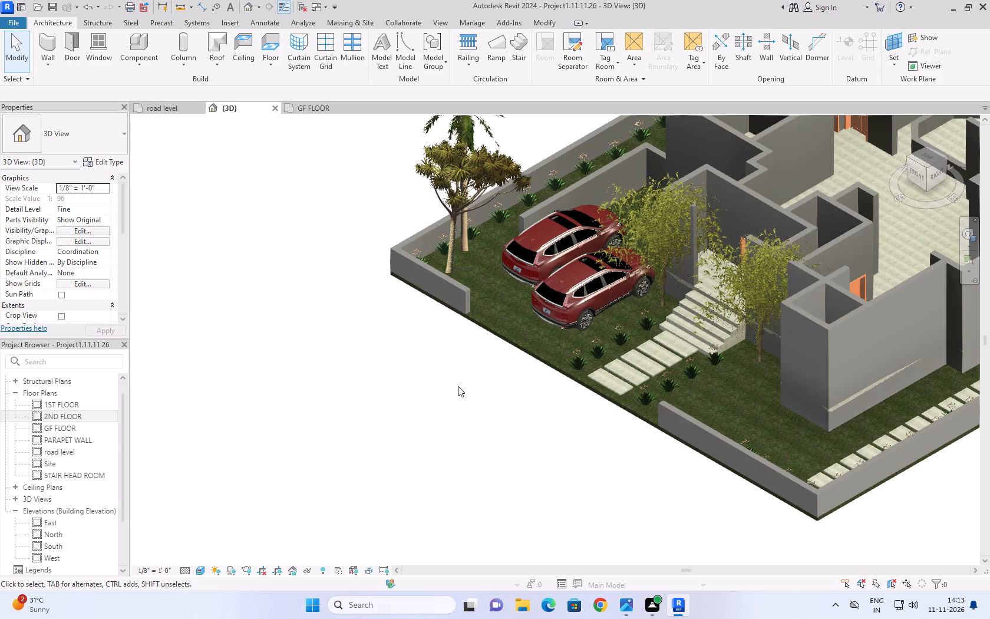
scroll(458, 386, "up", 3)
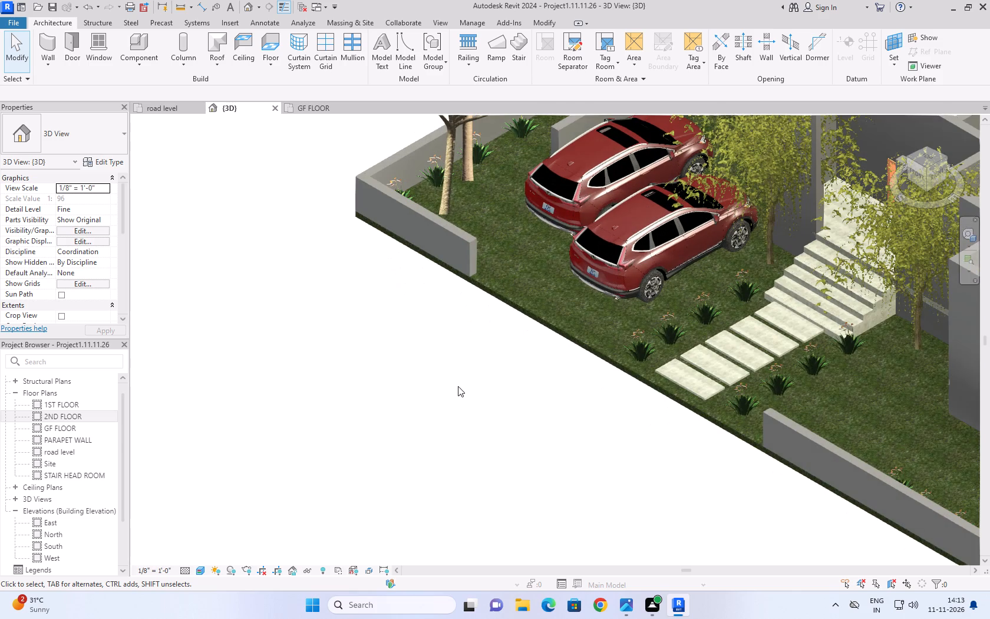
scroll(458, 386, "down", 5)
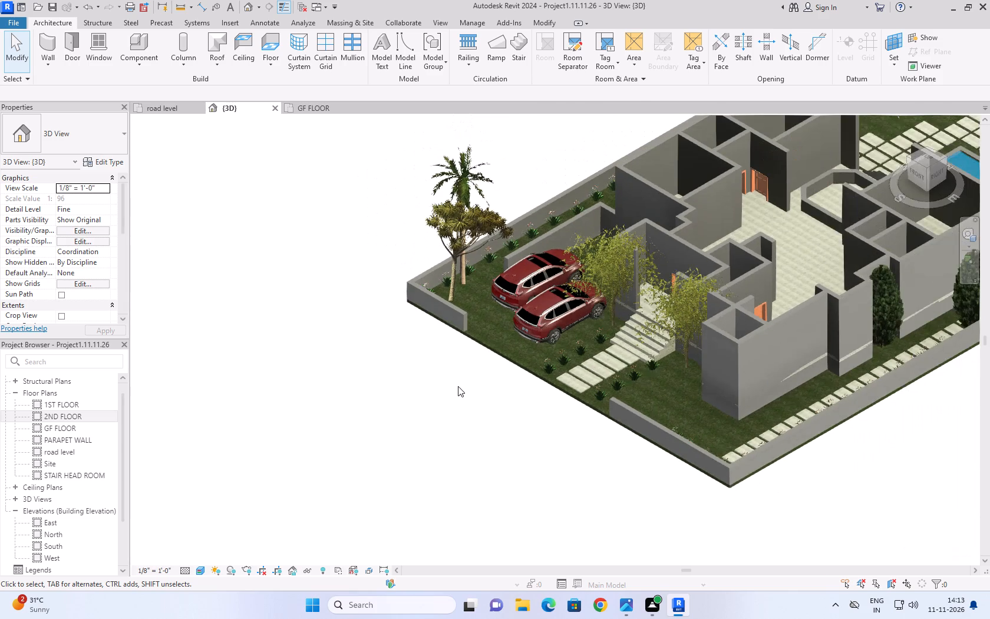
scroll(458, 386, "down", 3)
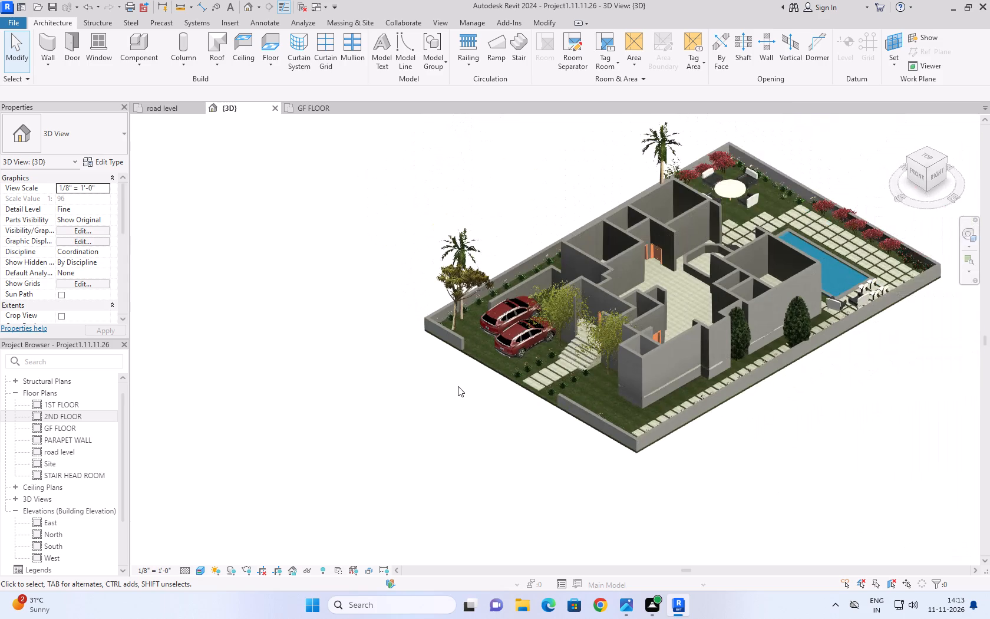
Examine the General, Tropical and Fall tree classes in the render appearance library for the Golden Chain tree beside the entrance steps.
scroll(593, 352, "up", 3)
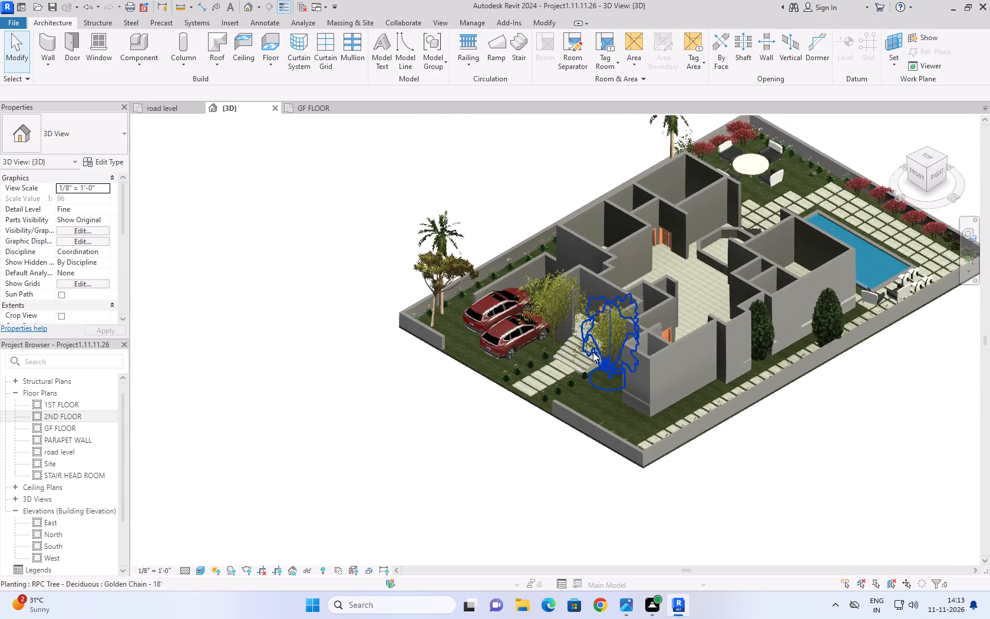
scroll(593, 352, "up", 1)
scroll(578, 358, "down", 2)
scroll(410, 453, "up", 2)
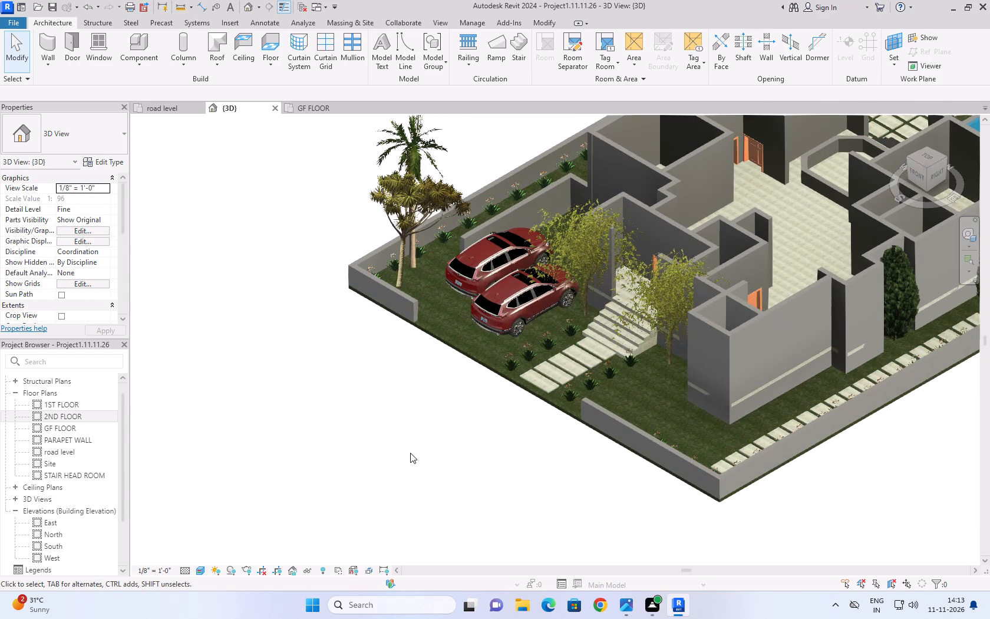
left_click(669, 320)
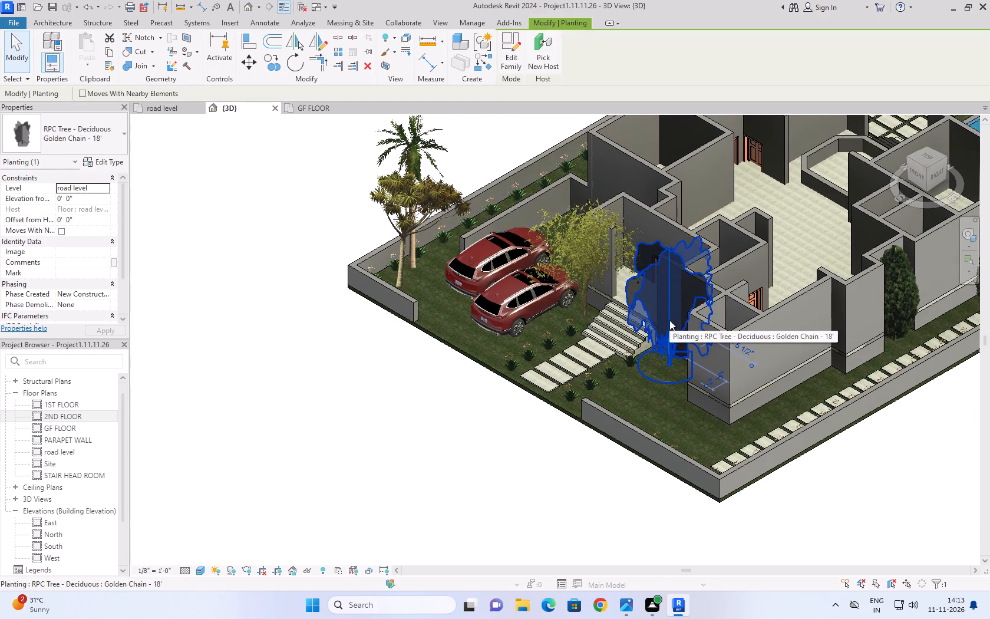
left_click(107, 156)
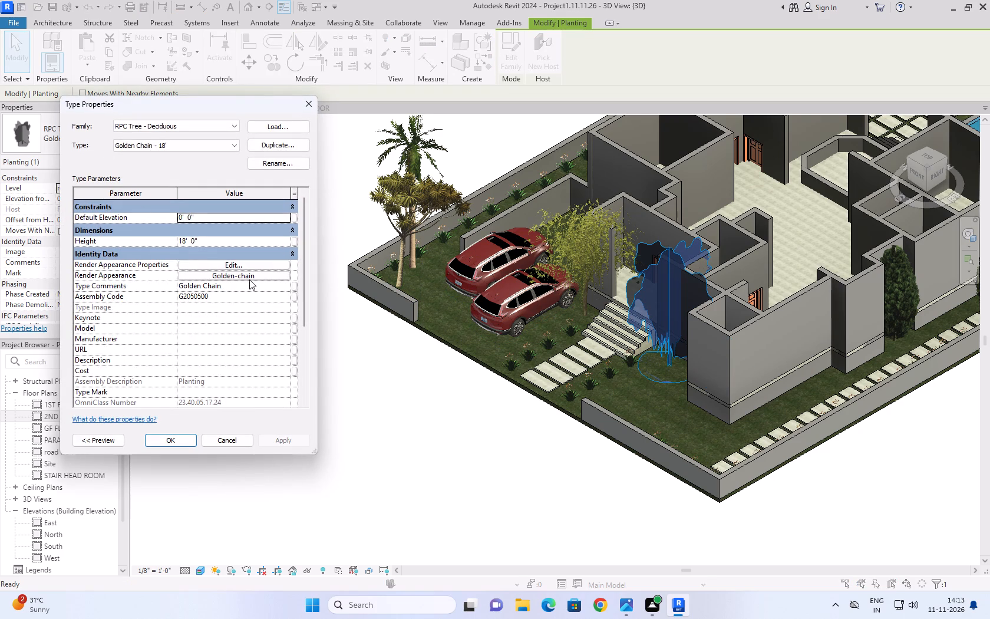
left_click(249, 278)
scroll(204, 308, "up", 2)
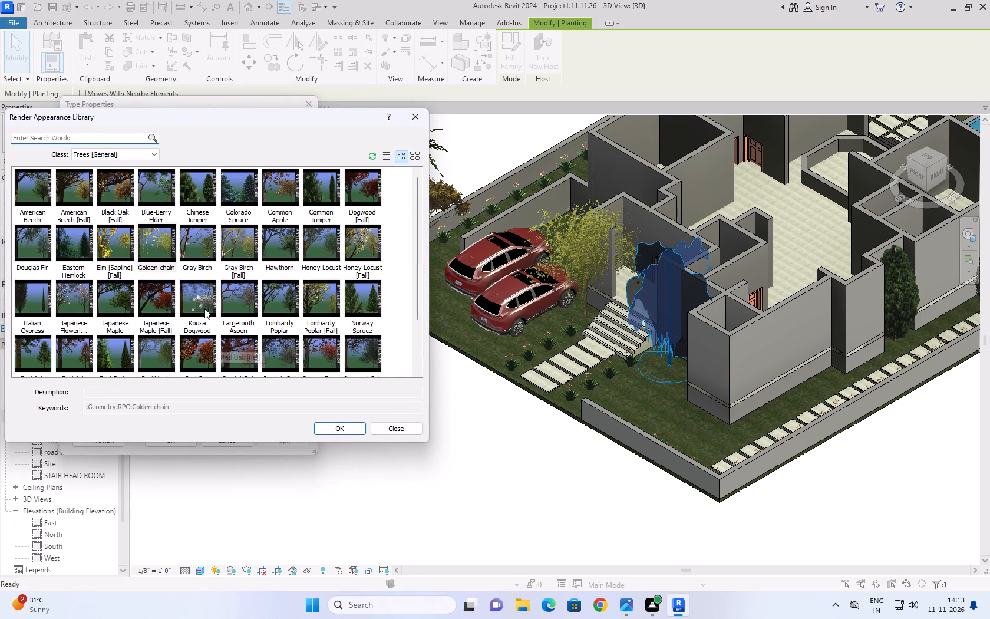
scroll(204, 308, "up", 3)
left_click(150, 153)
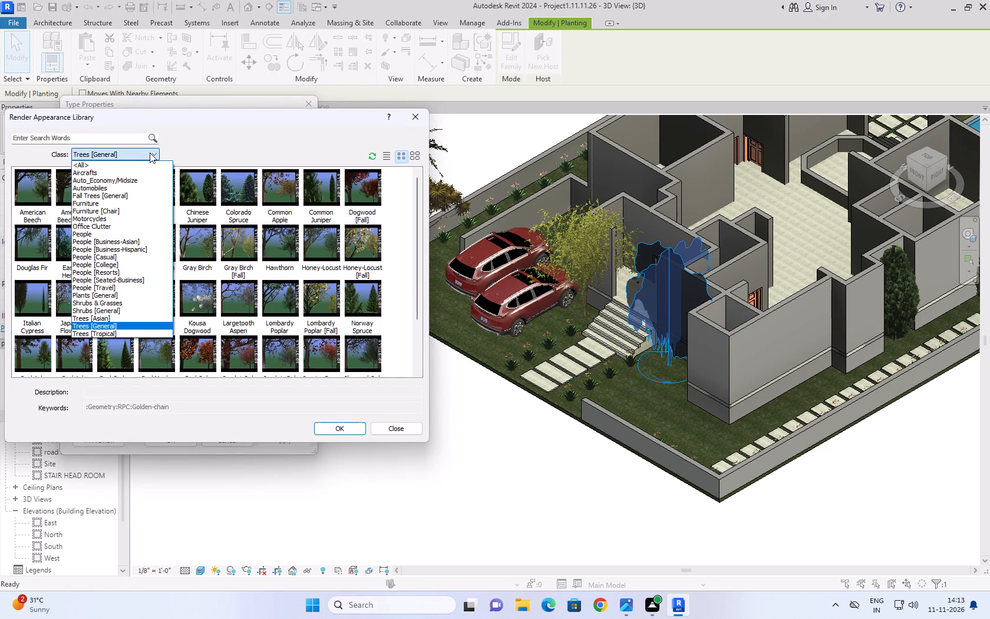
left_click(122, 330)
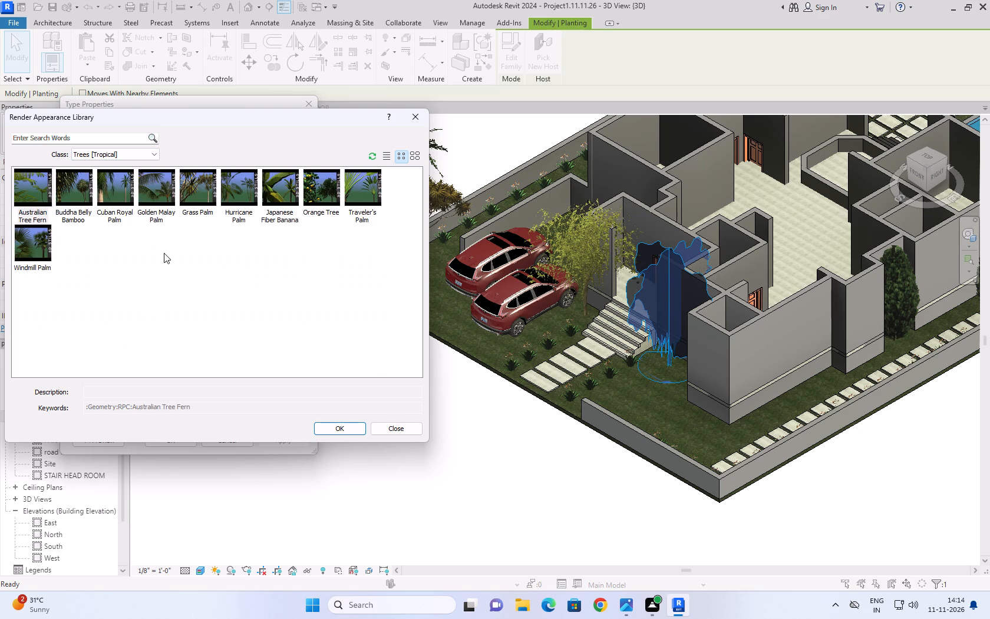
left_click(141, 152)
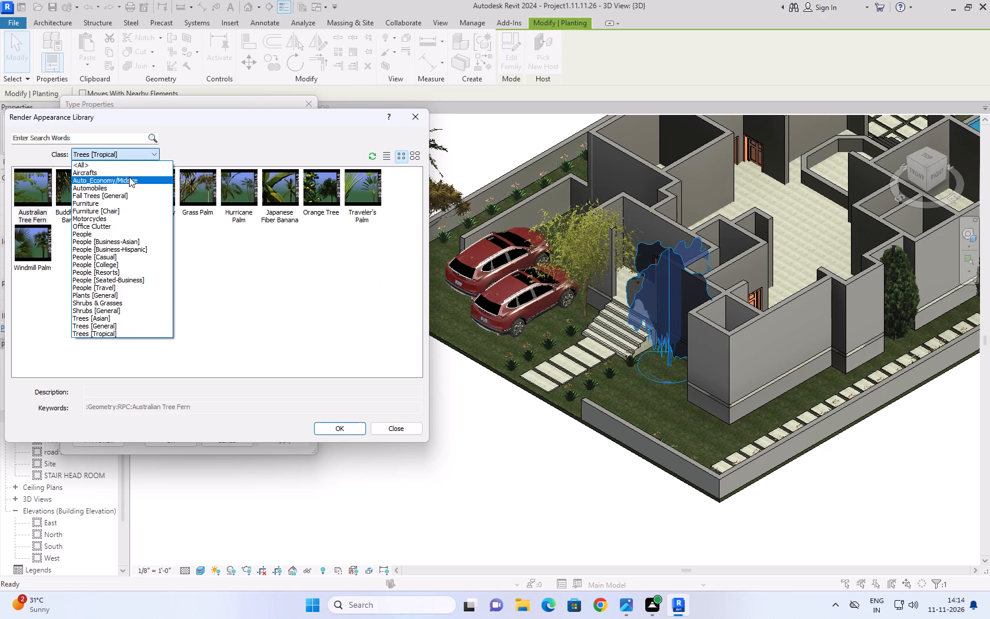
left_click(119, 197)
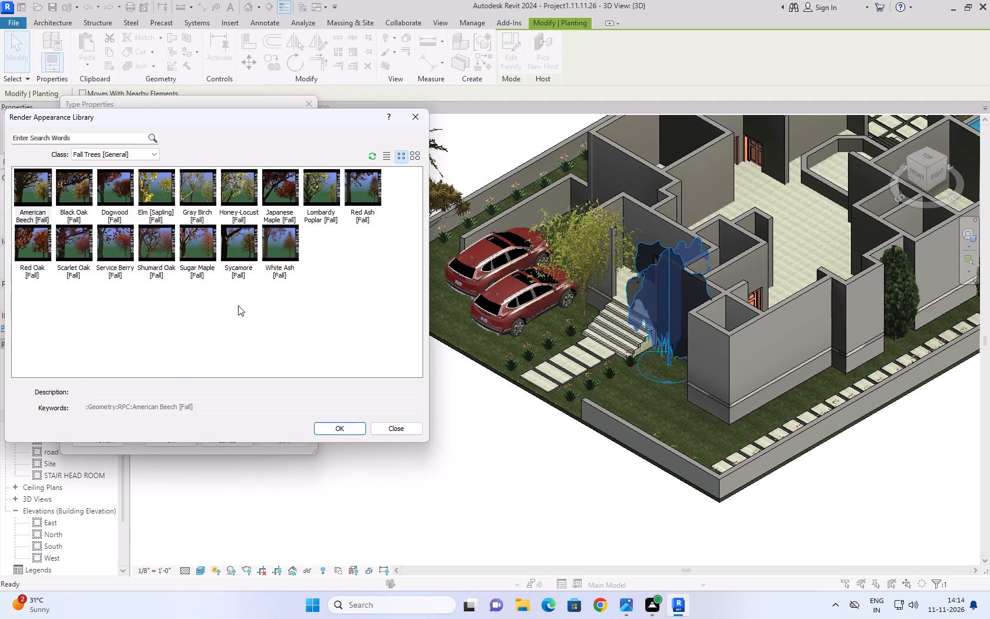
Look through the Furniture, Motorcycles and several People classes of the render appearance library.
left_click(150, 150)
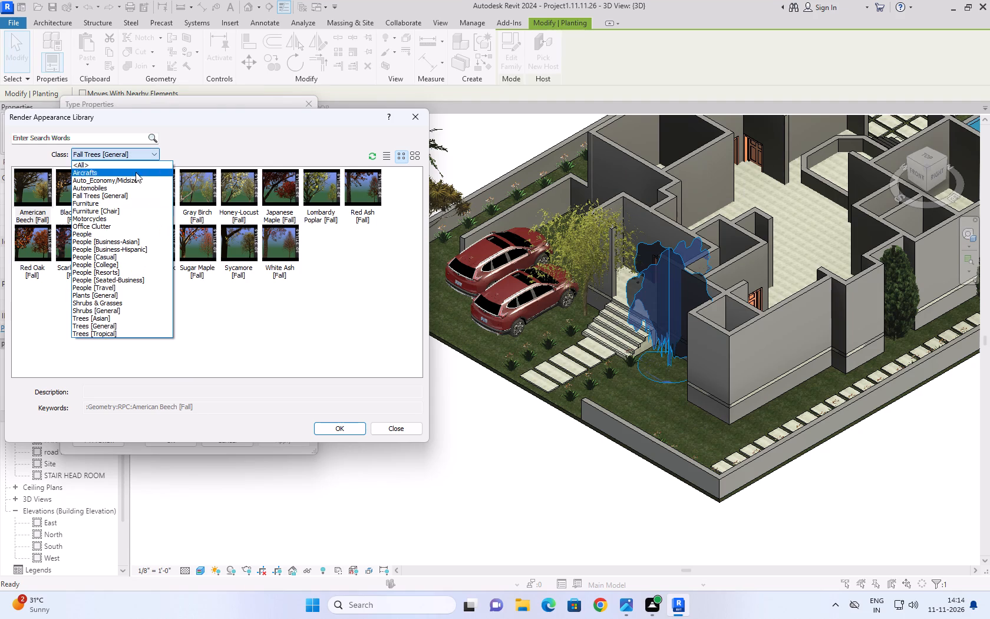
left_click(100, 201)
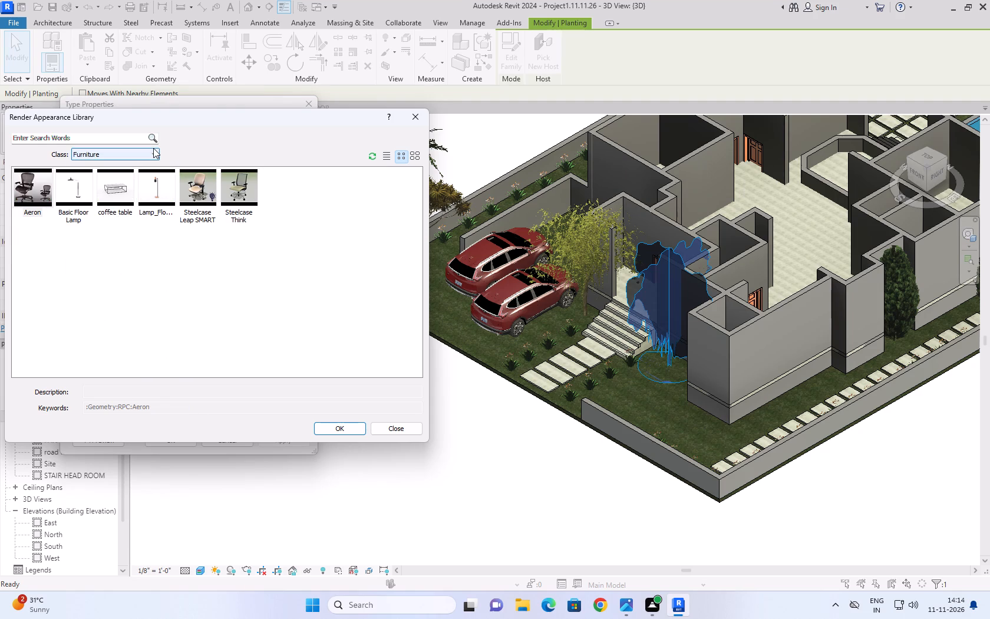
left_click(153, 149)
left_click(106, 216)
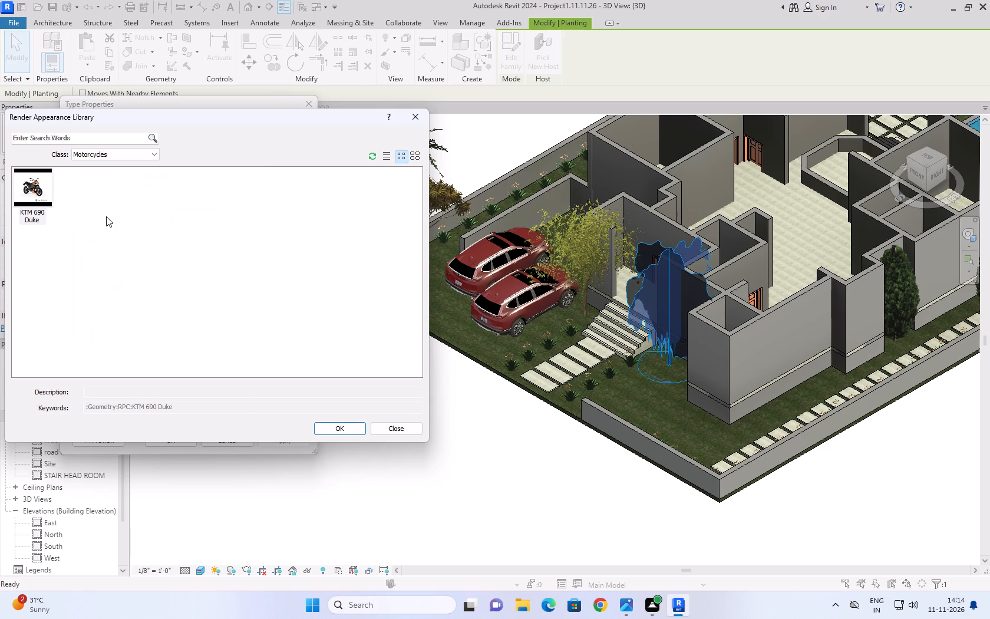
left_click(143, 153)
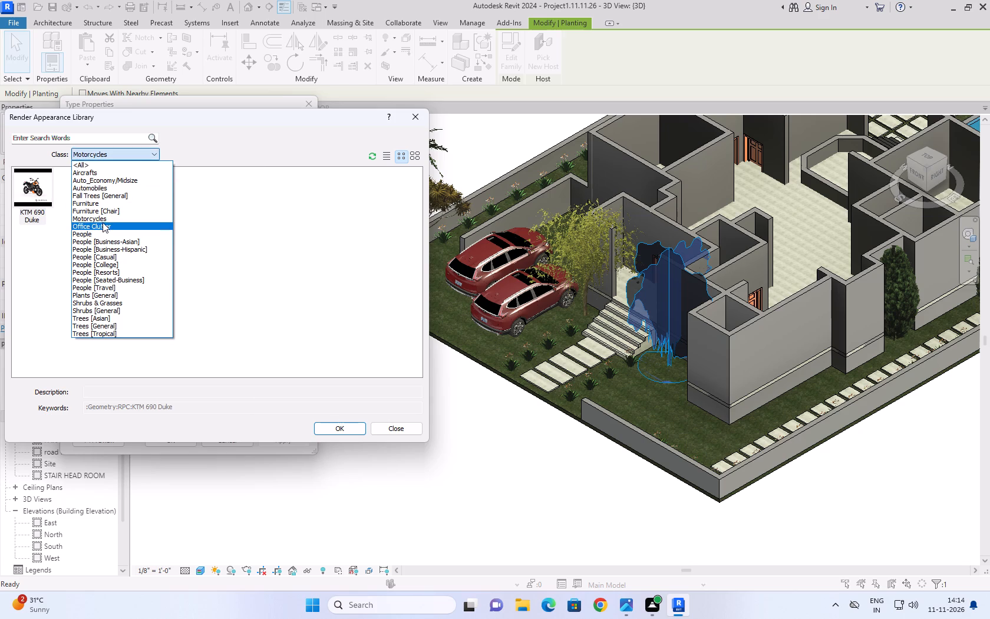
left_click(95, 235)
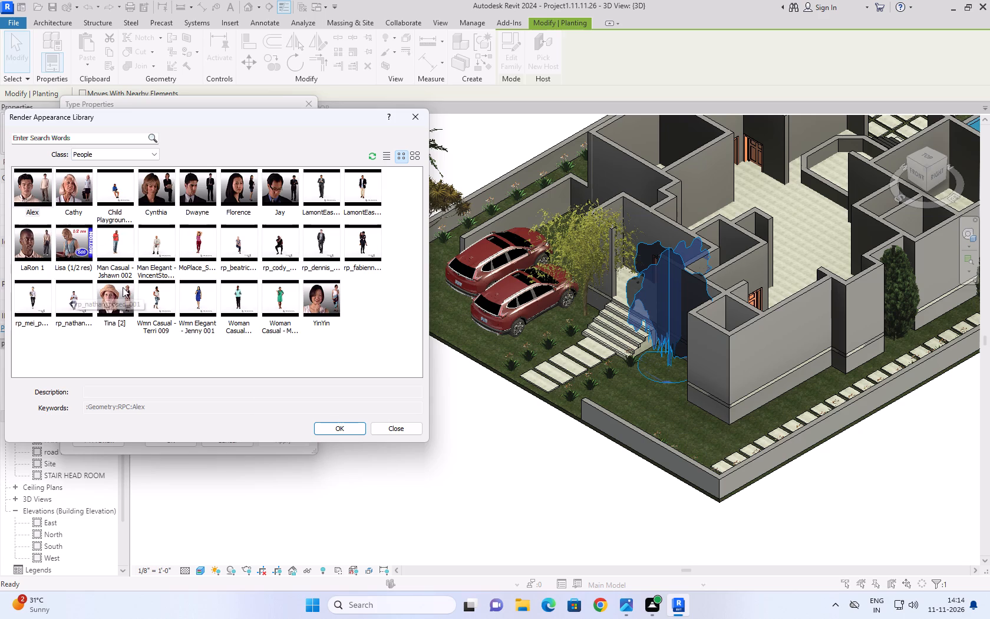
left_click(189, 300)
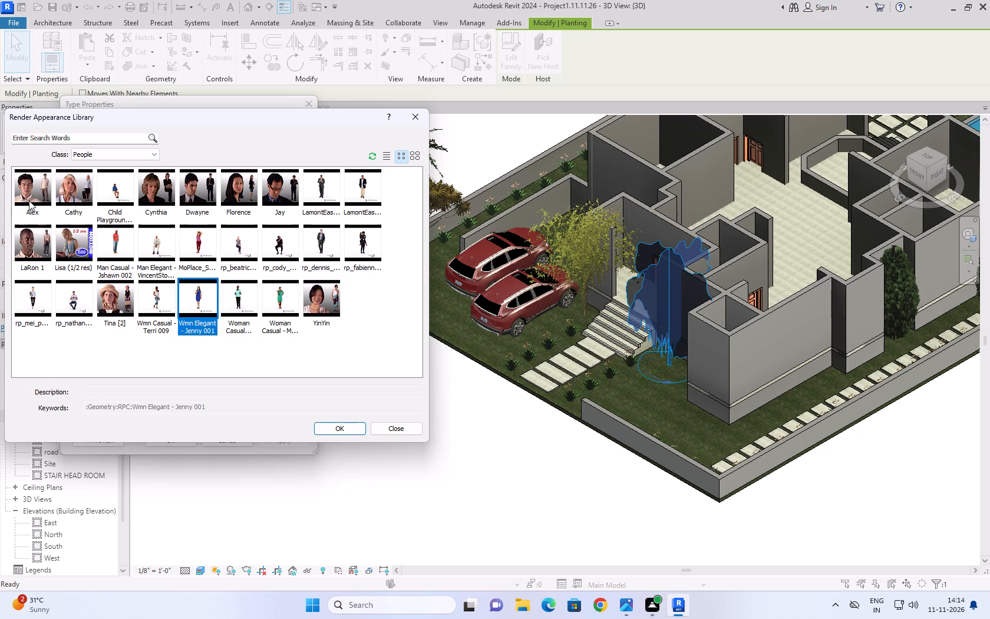
left_click(146, 154)
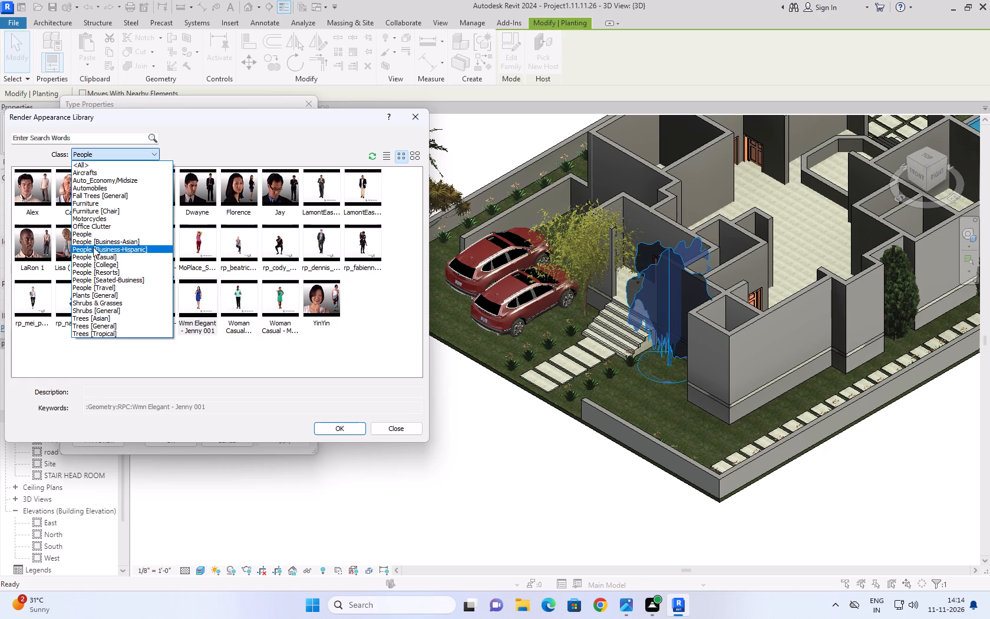
left_click(94, 242)
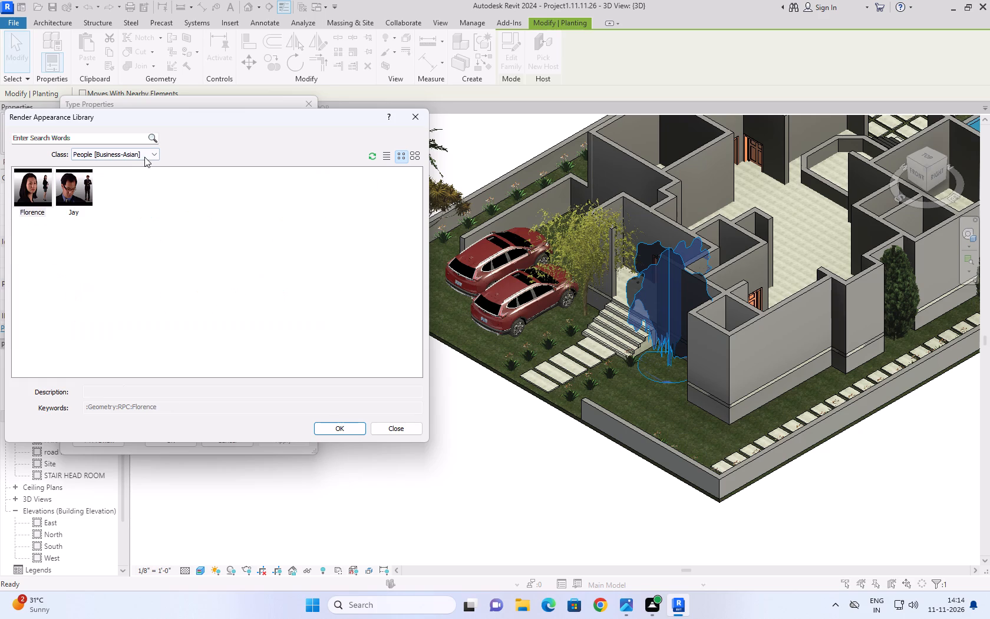
left_click(144, 157)
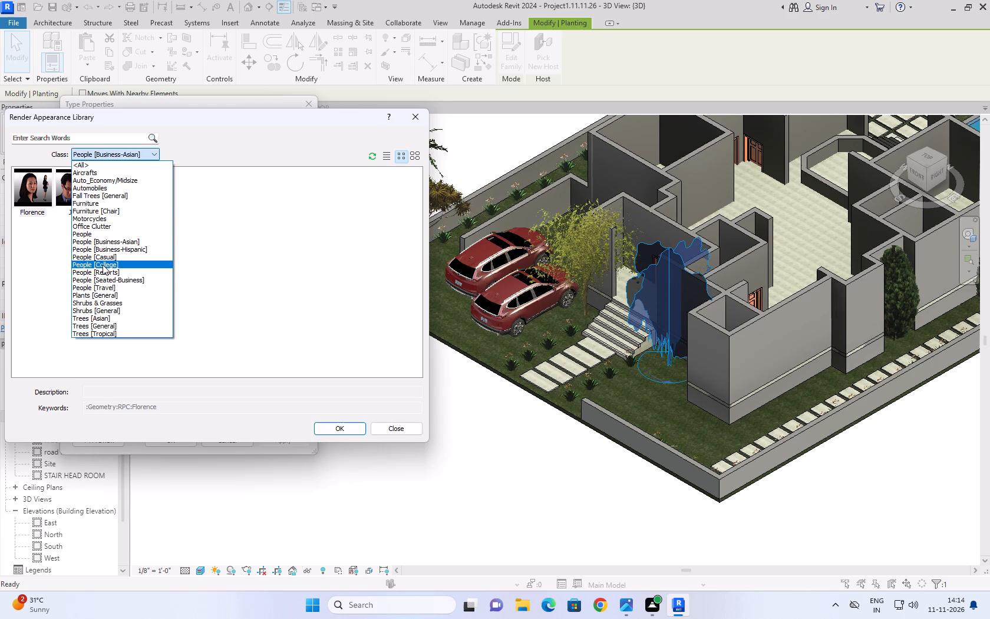
left_click(103, 265)
left_click(144, 150)
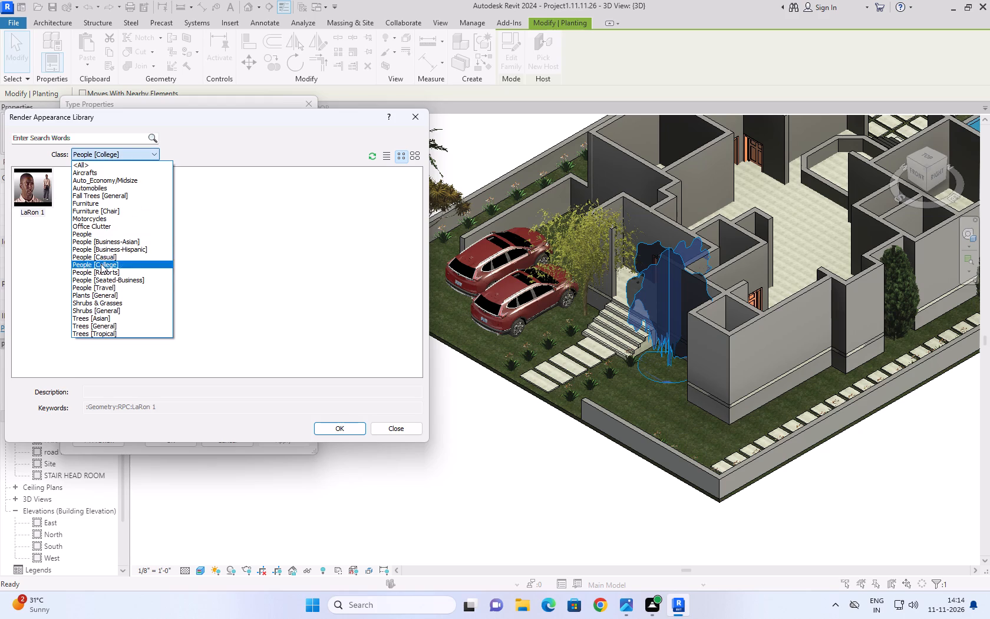
left_click(89, 287)
Set the Golden Chain - 18' type's render appearance to Juniper from the Shrubs & Grasses class.
left_click(134, 153)
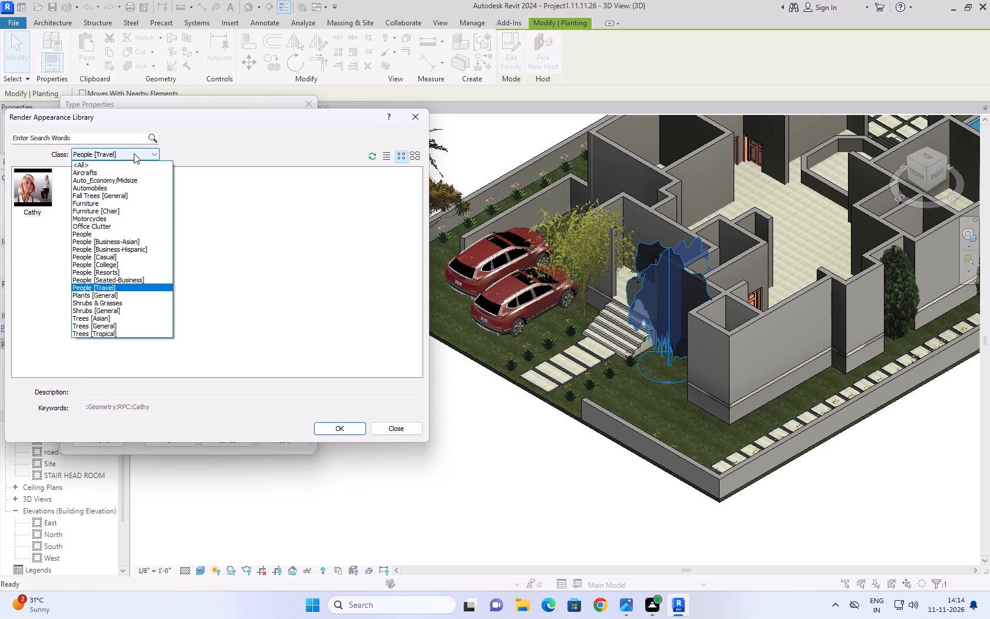
left_click(107, 302)
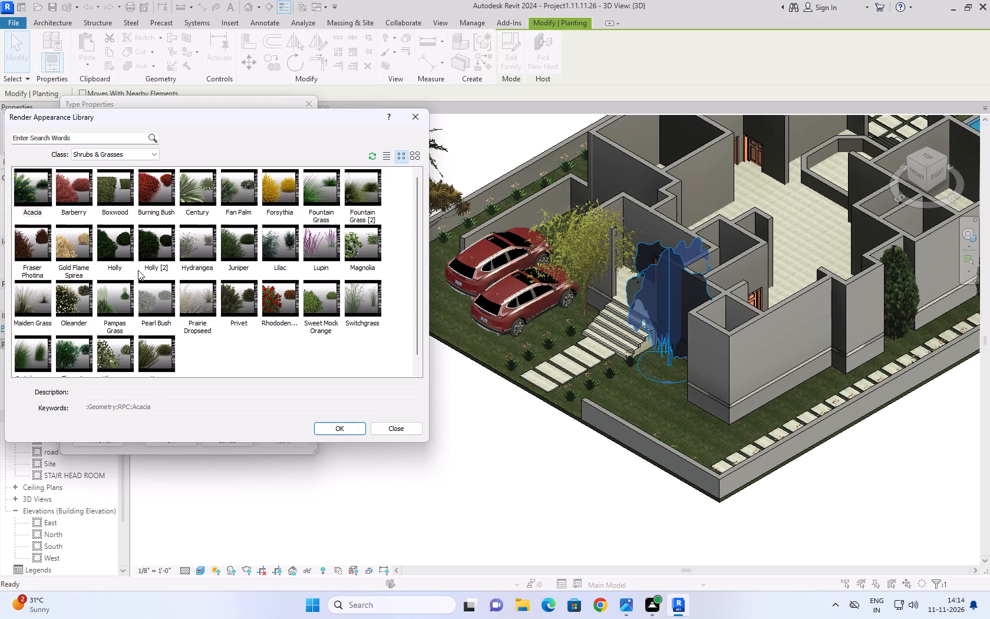
left_click(233, 253)
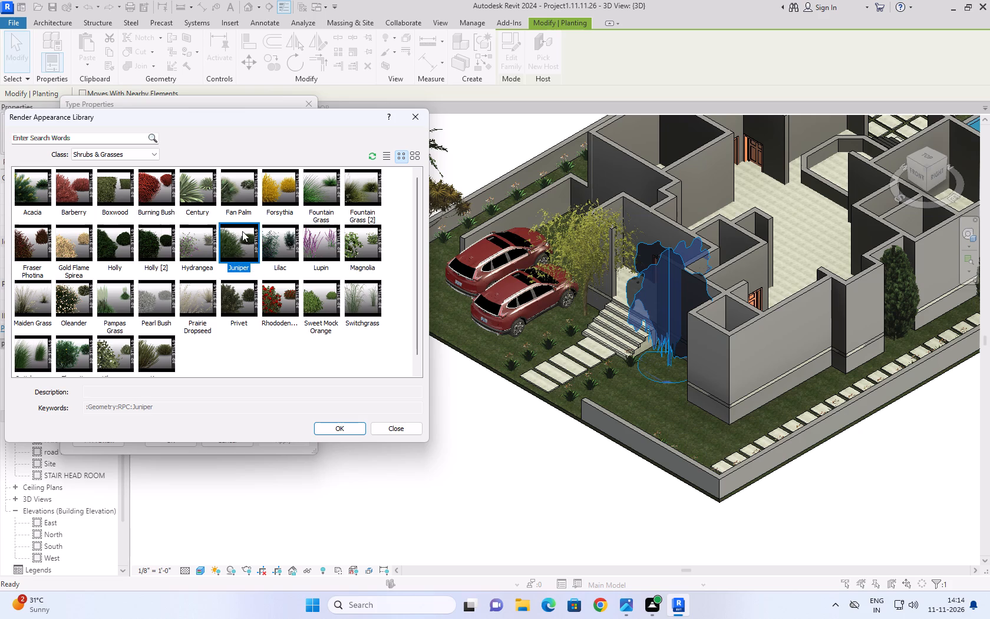
left_click(334, 427)
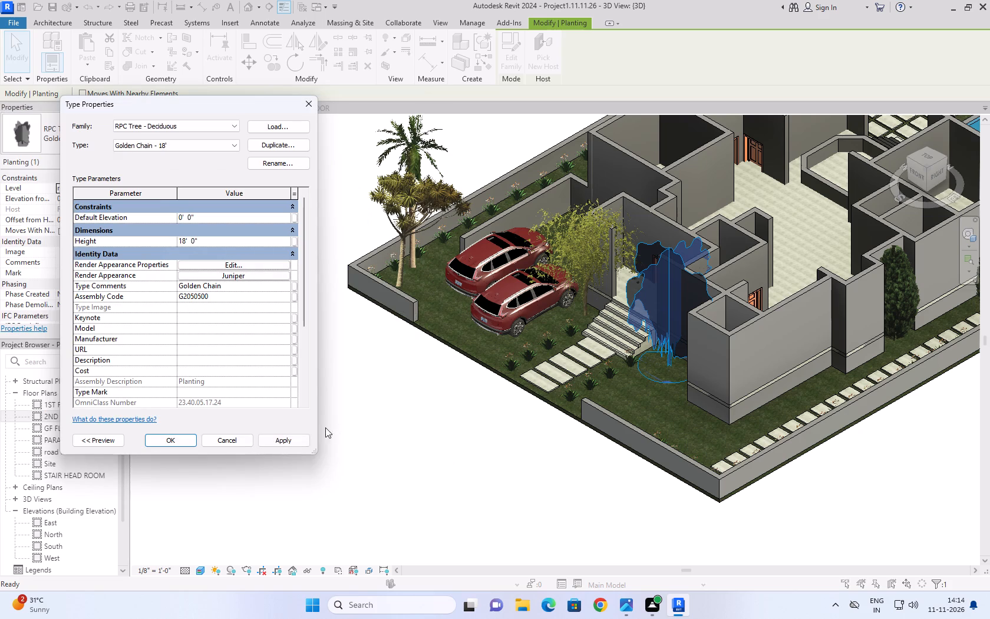
left_click(288, 438)
left_click(517, 494)
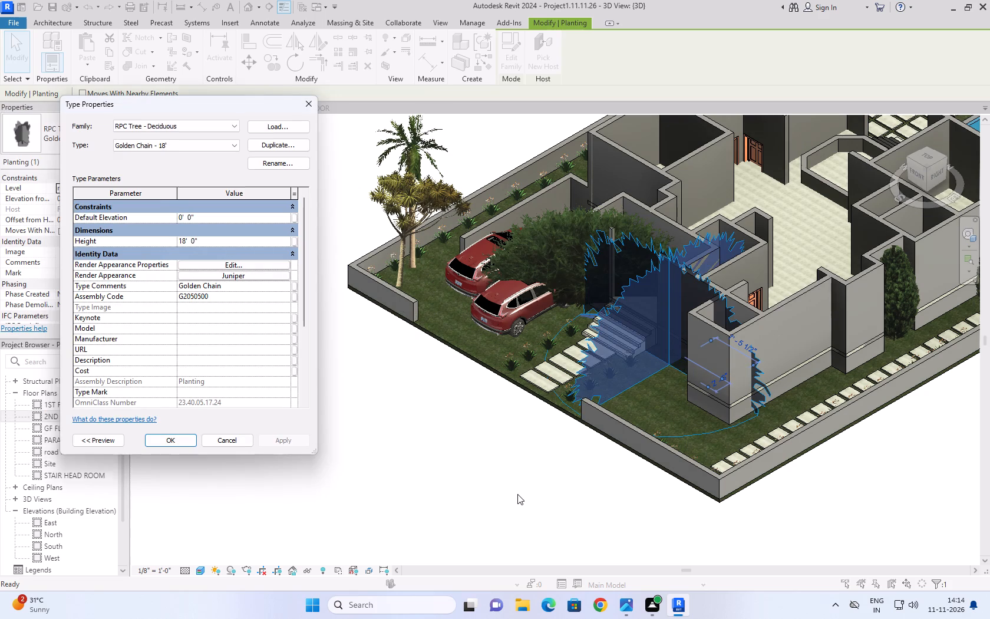
left_click(182, 437)
left_click(299, 415)
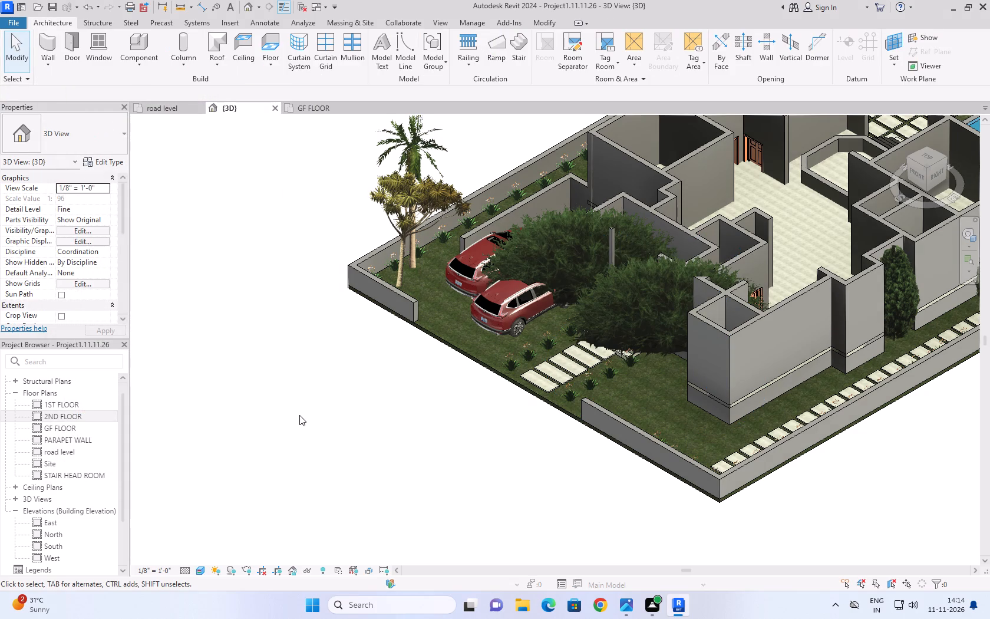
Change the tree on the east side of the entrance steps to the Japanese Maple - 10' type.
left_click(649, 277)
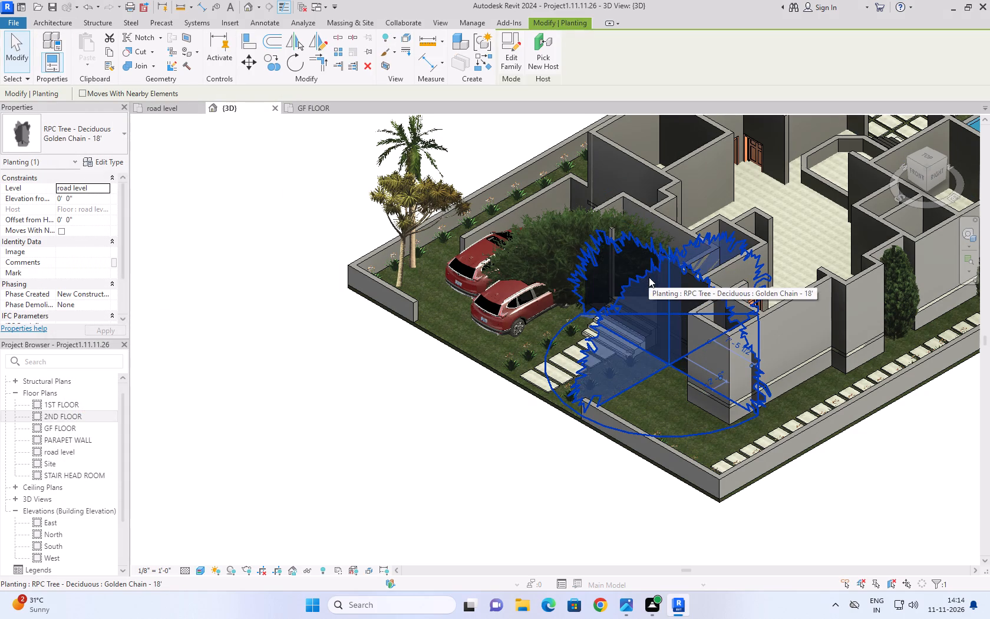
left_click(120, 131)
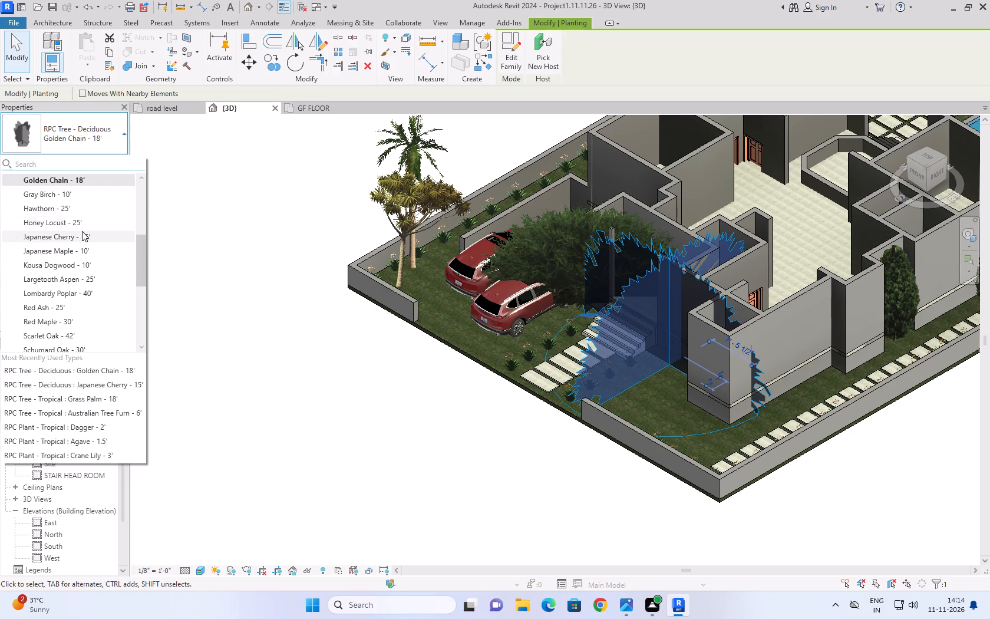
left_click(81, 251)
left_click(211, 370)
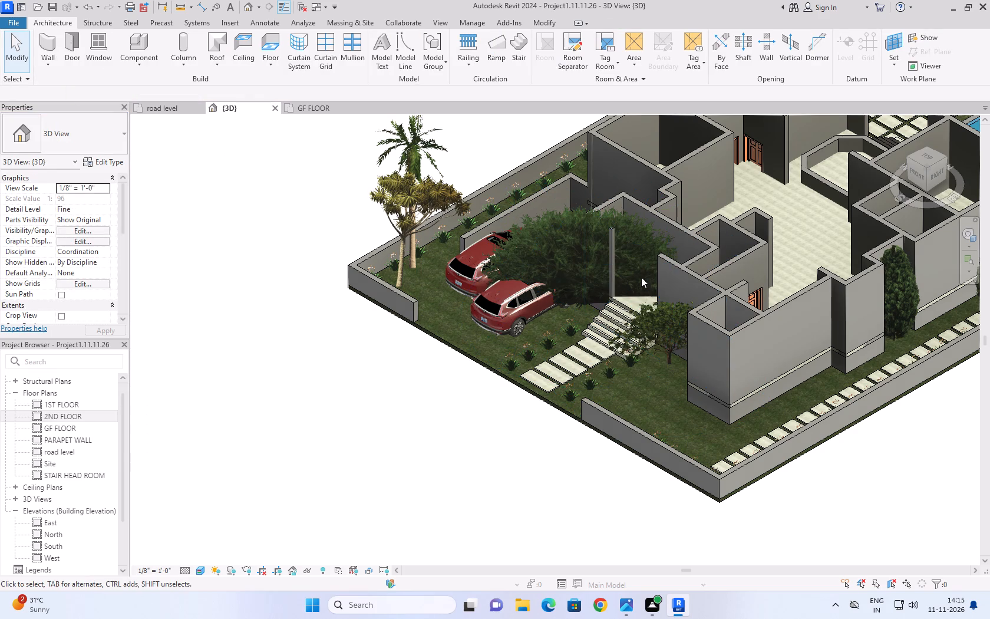
Change the tree on the east side of the entrance steps to the Red Ash - 25' type.
left_click(651, 314)
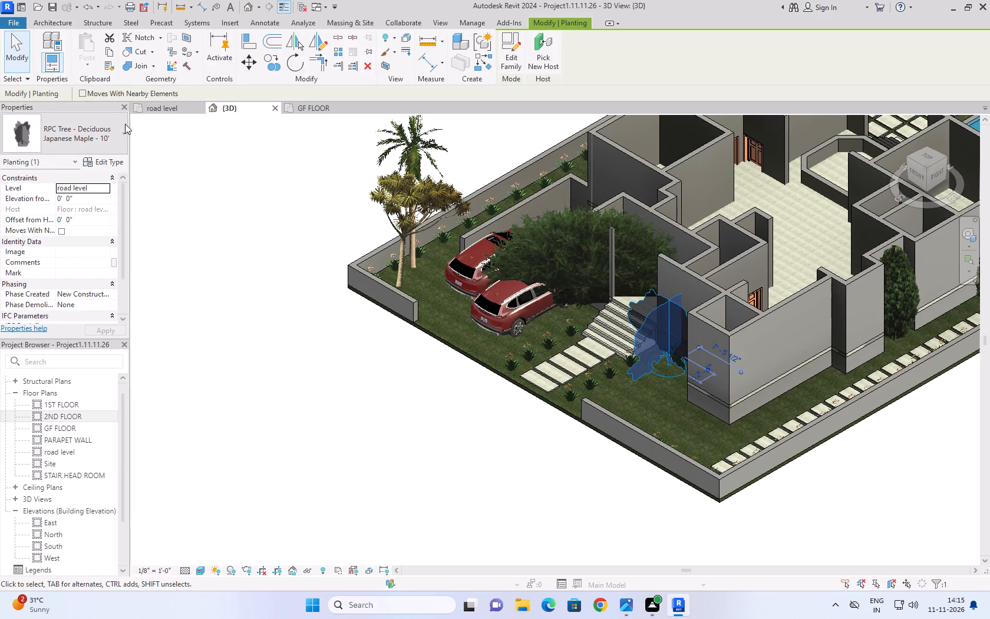
left_click(116, 128)
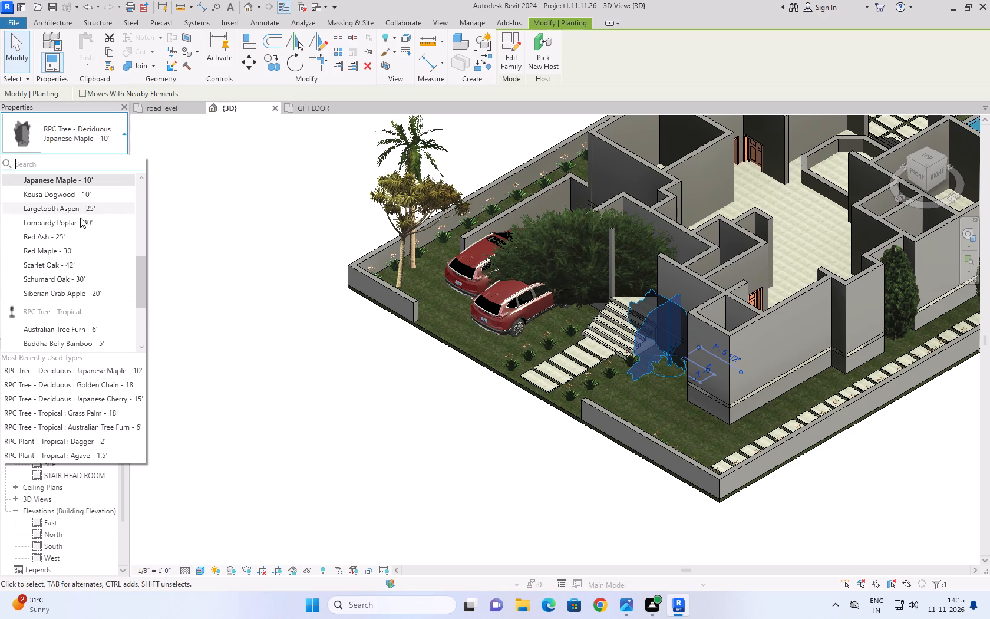
left_click(74, 240)
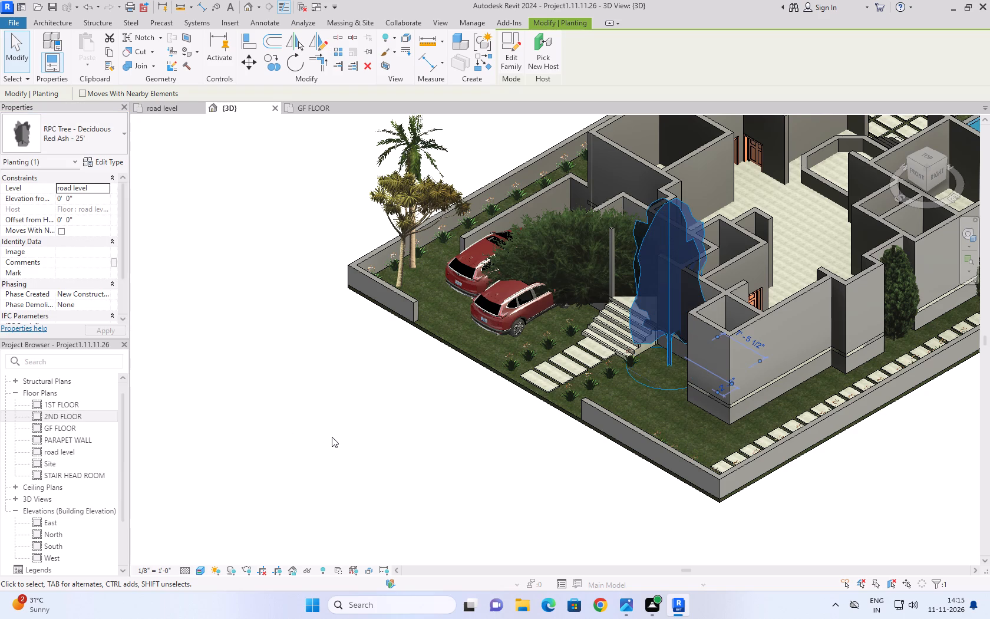
left_click(332, 436)
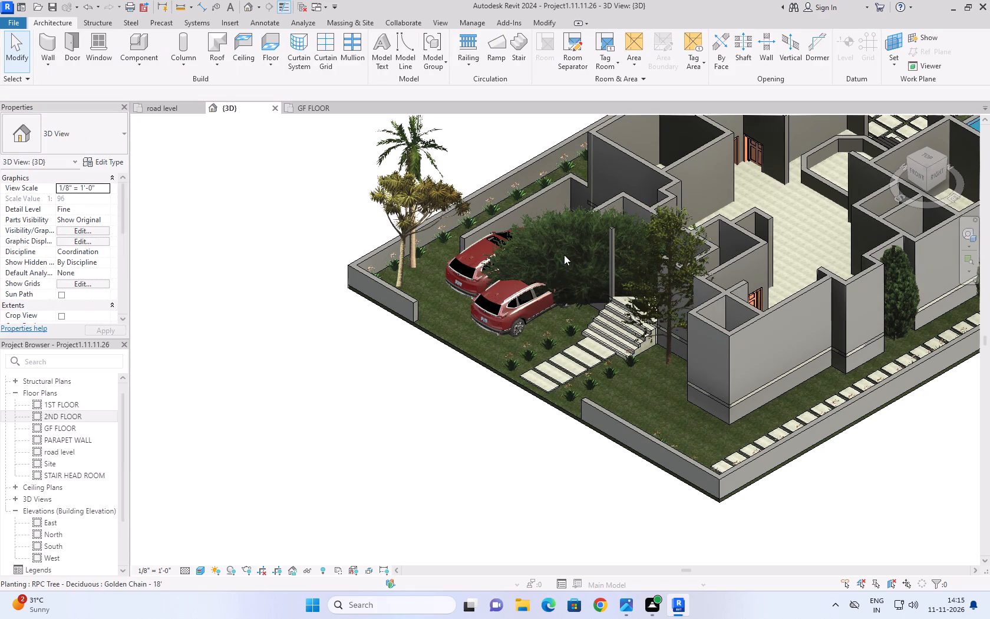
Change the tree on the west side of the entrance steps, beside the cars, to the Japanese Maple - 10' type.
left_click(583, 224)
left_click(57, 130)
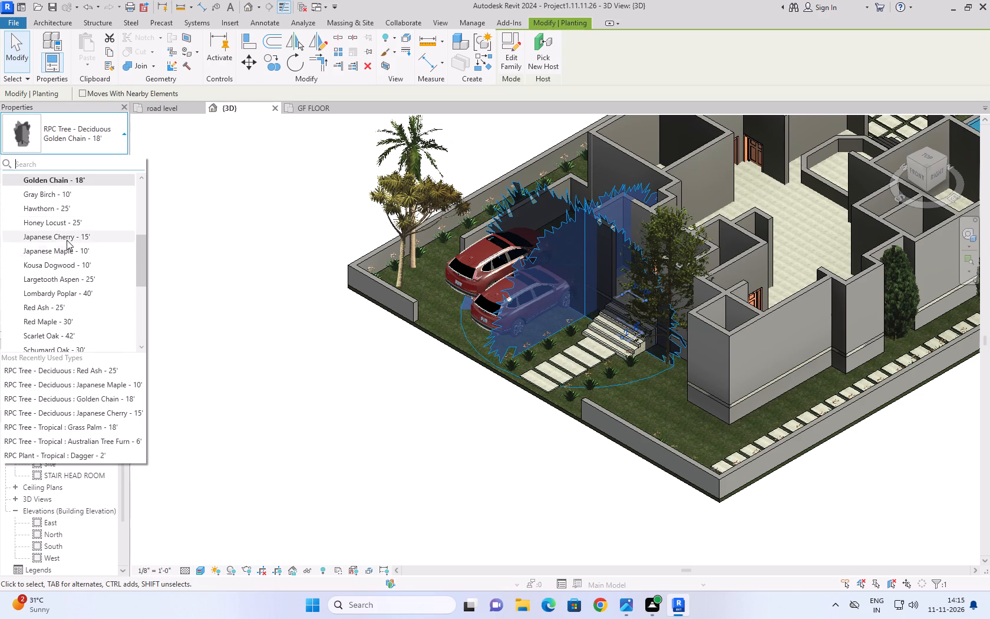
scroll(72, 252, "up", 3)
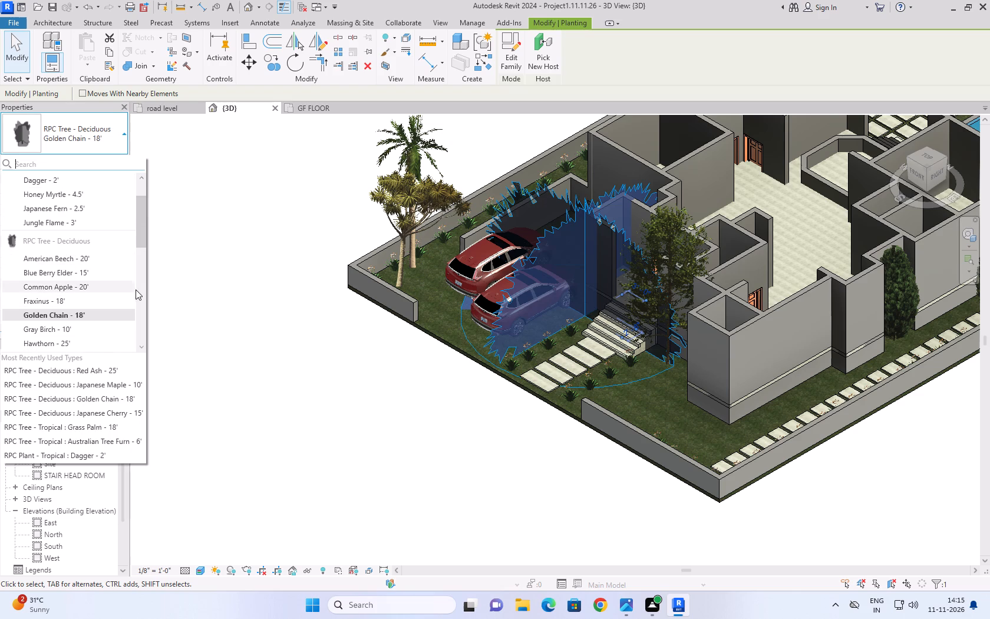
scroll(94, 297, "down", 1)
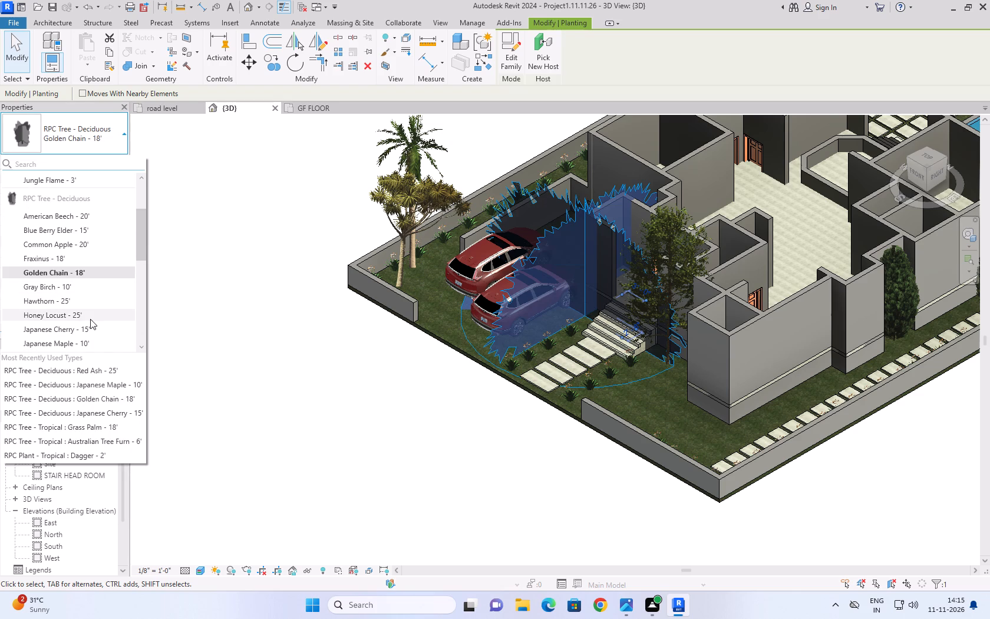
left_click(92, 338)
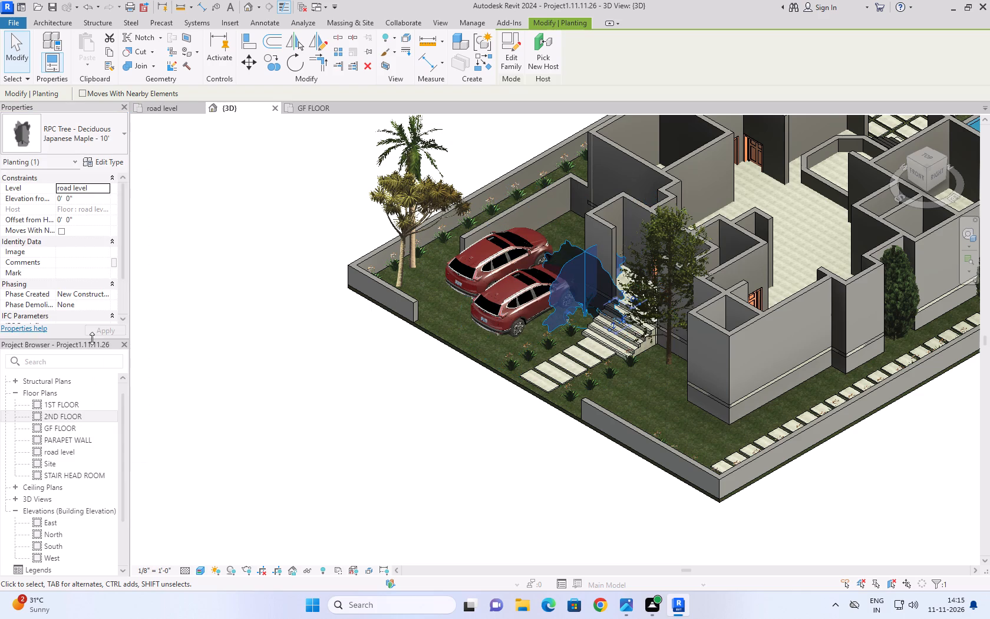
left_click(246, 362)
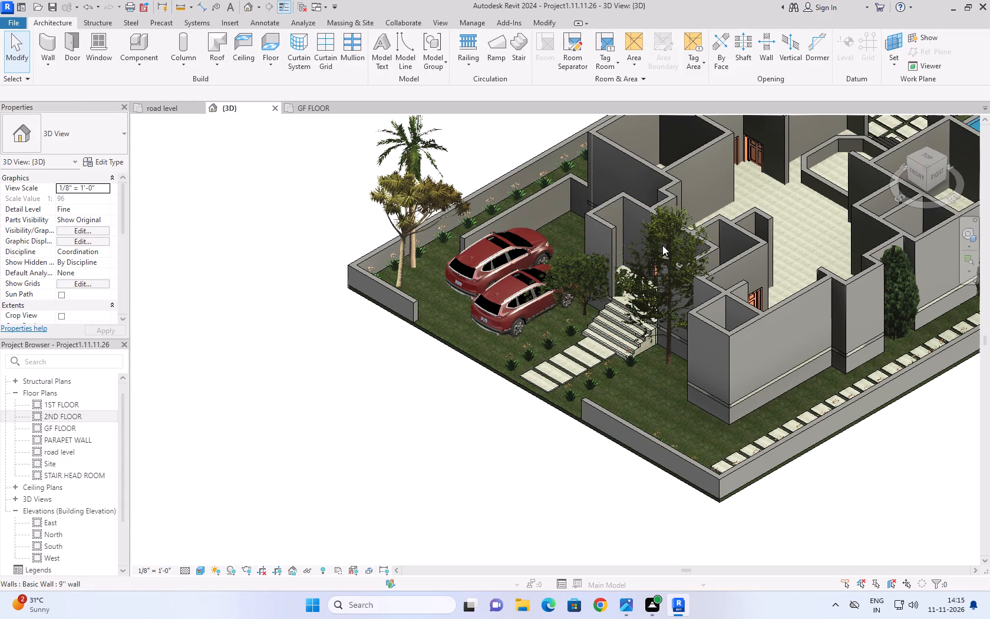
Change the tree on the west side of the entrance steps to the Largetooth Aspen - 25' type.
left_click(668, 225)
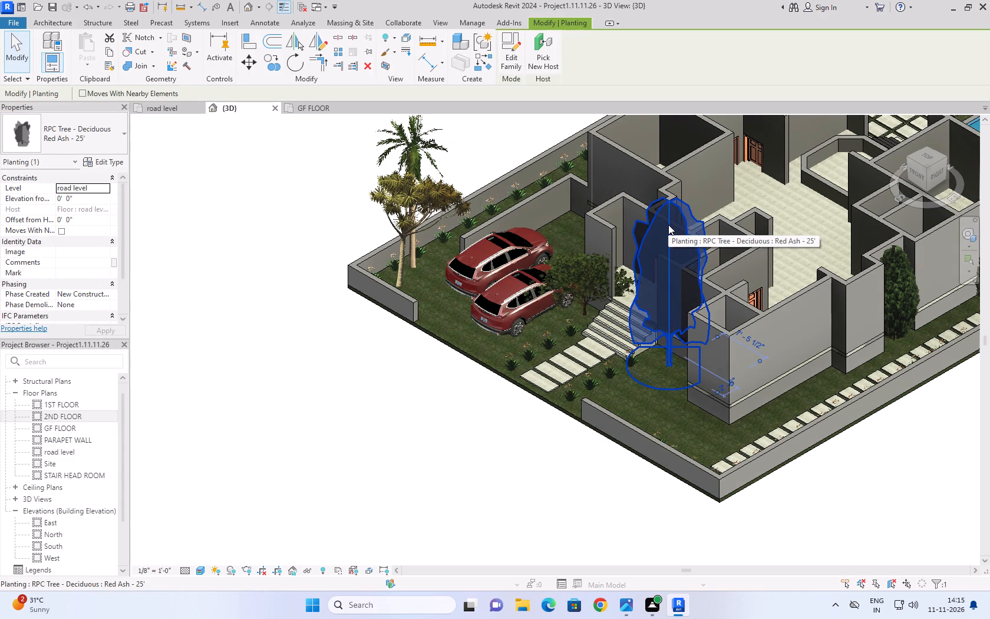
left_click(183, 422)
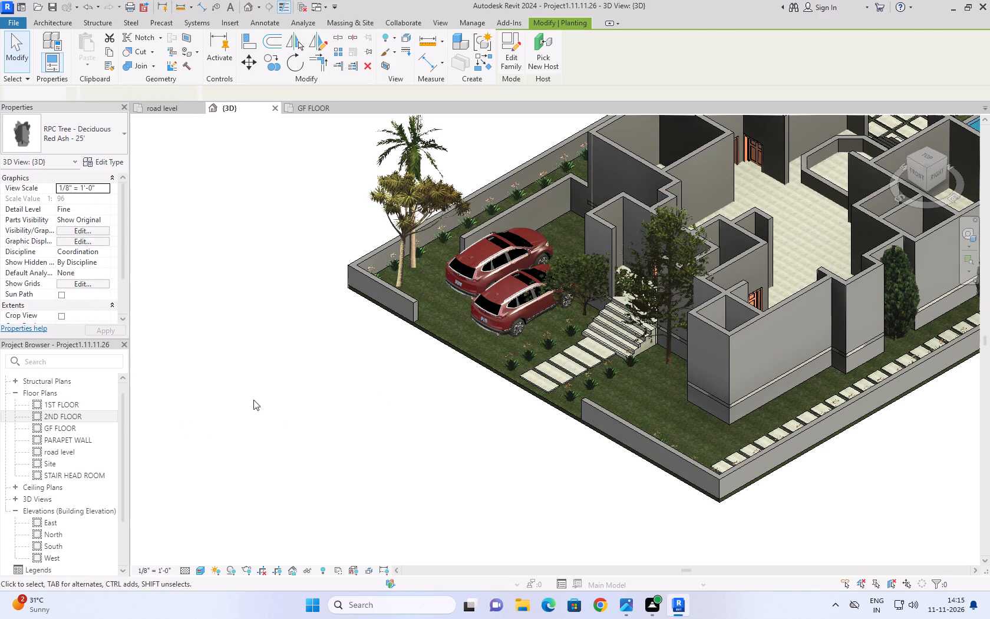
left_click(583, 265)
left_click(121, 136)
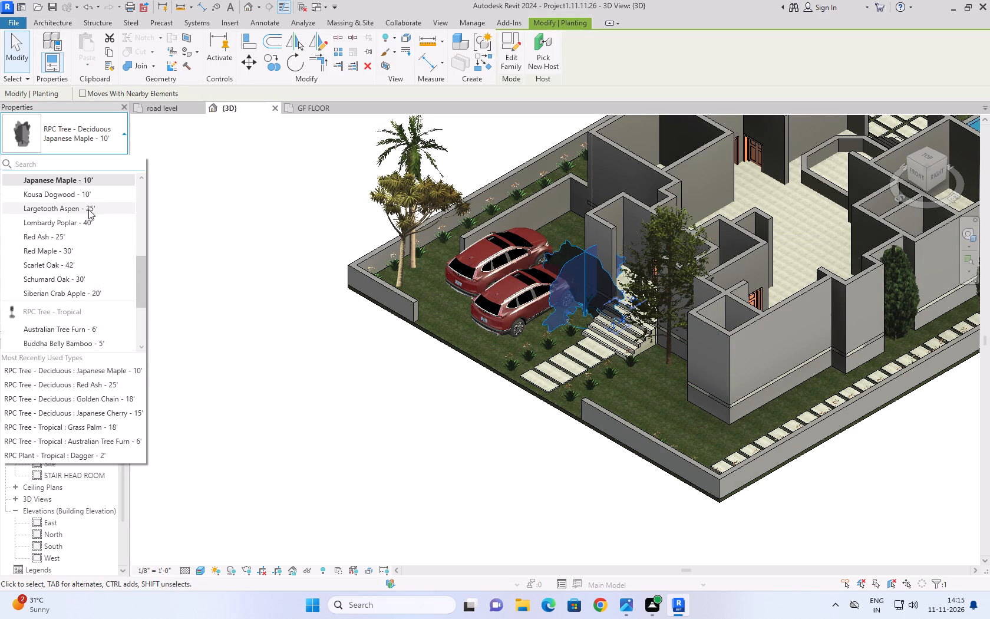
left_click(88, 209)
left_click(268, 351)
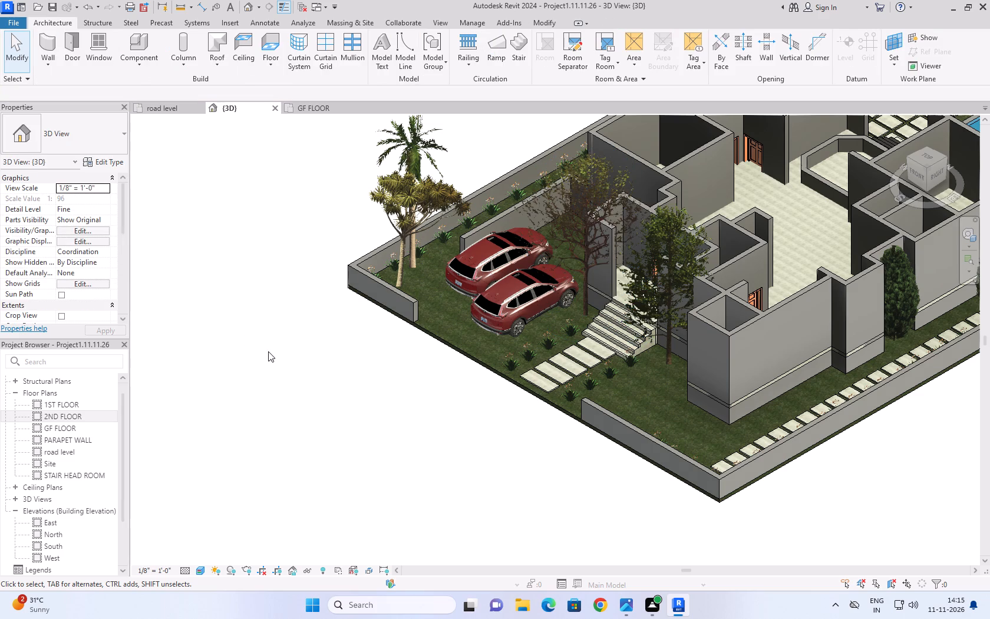
Change the tree on the west side of the entrance steps to the Red Ash - 25' type.
middle_click_drag(271, 353, 302, 365, "shift")
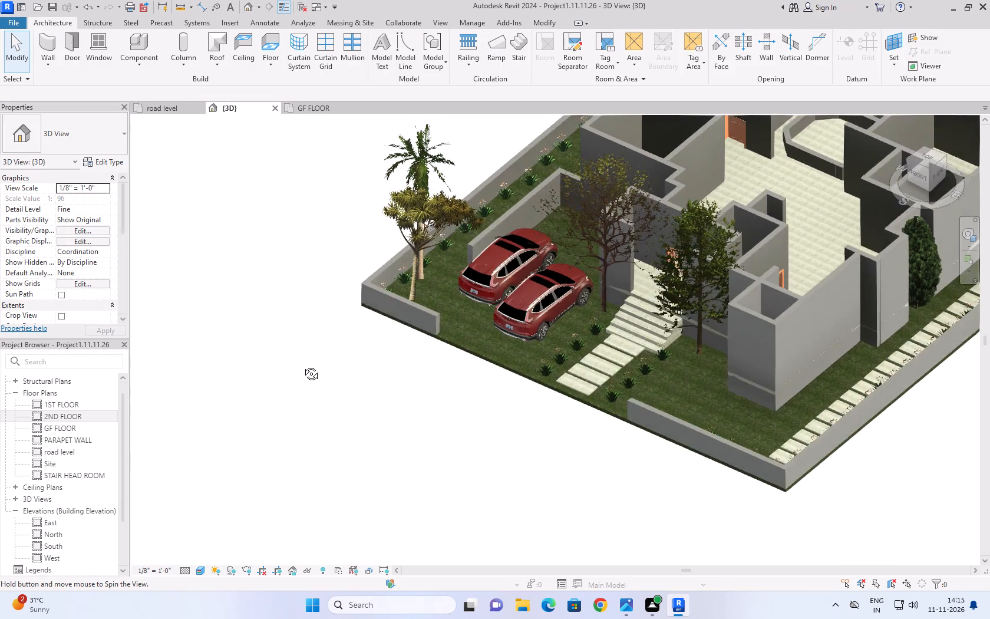
middle_click_drag(302, 365, 324, 391, "shift")
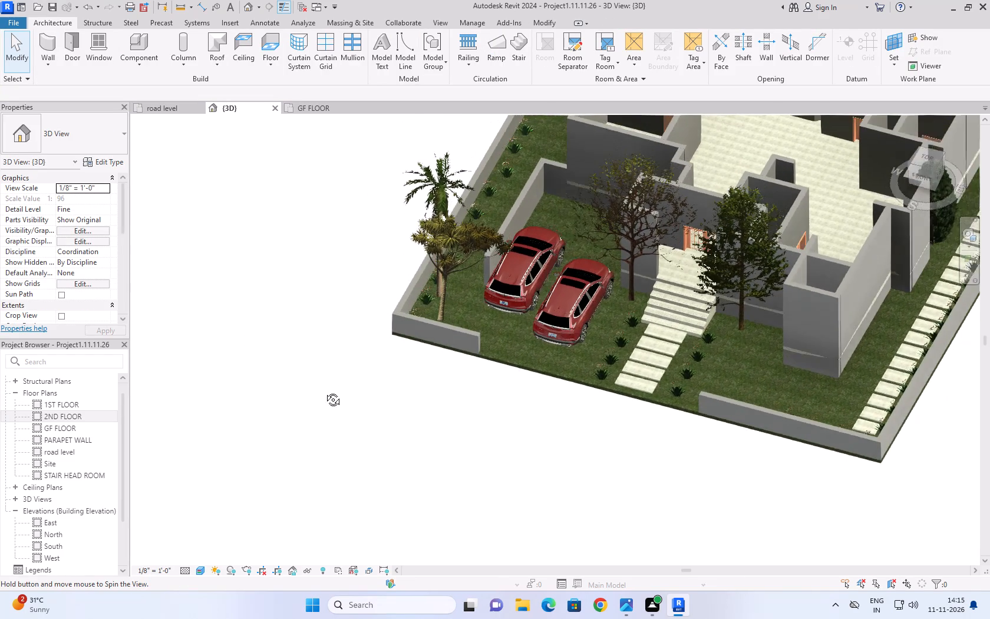
middle_click_drag(324, 391, 321, 393, "shift")
left_click(623, 193)
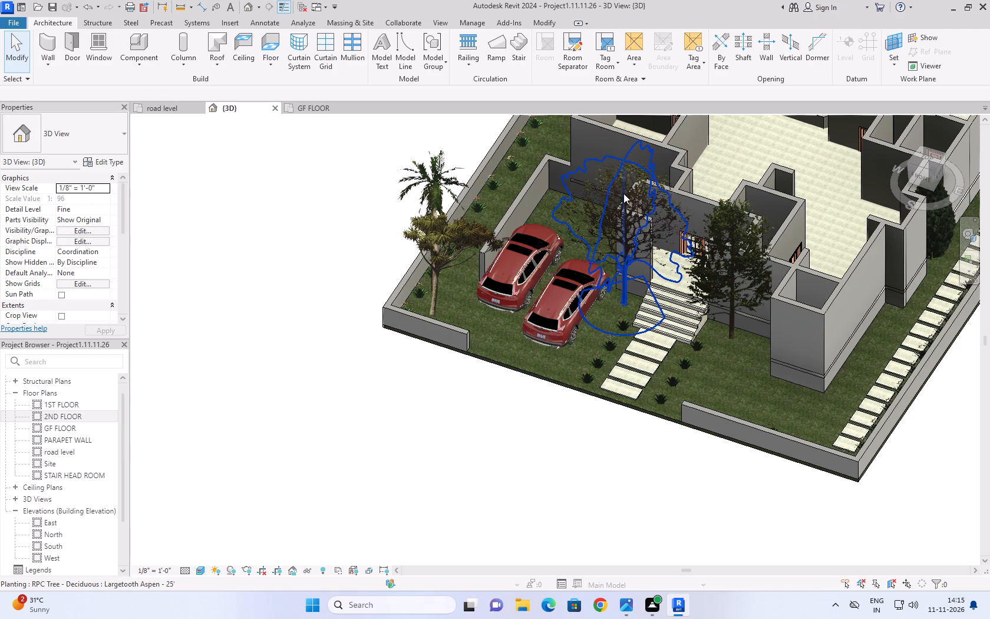
left_click(86, 113)
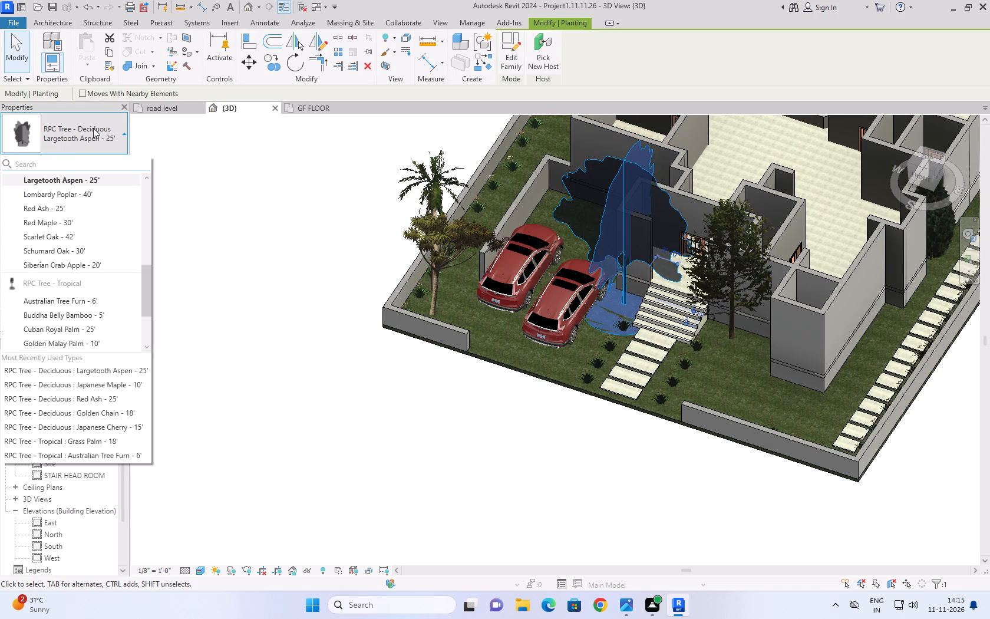
left_click(95, 210)
left_click(435, 500)
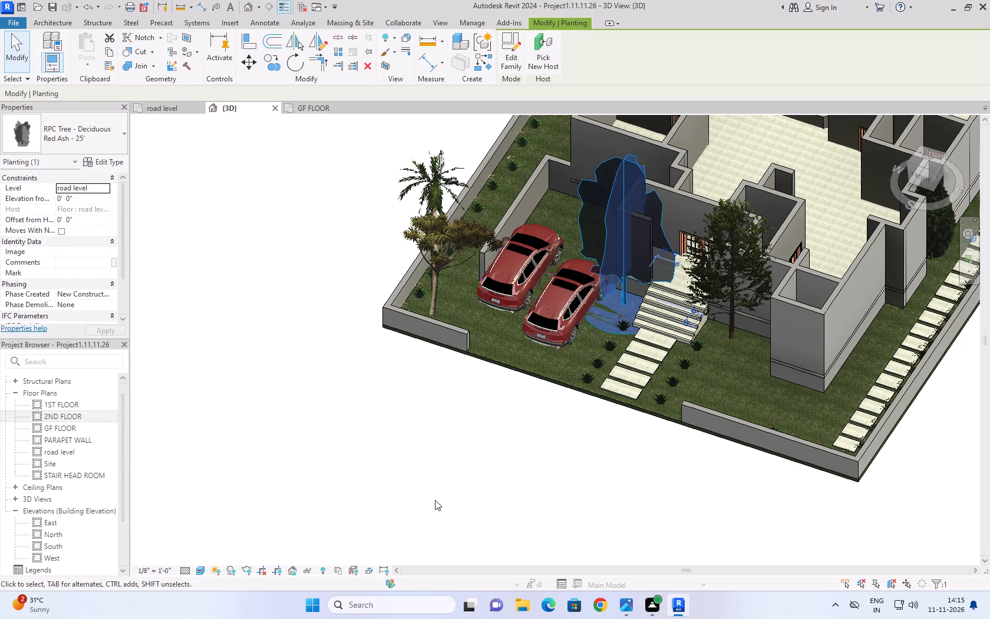
Check the planting type of the conical tree in the recess of the house's east wall.
middle_click_drag(486, 479, 406, 480)
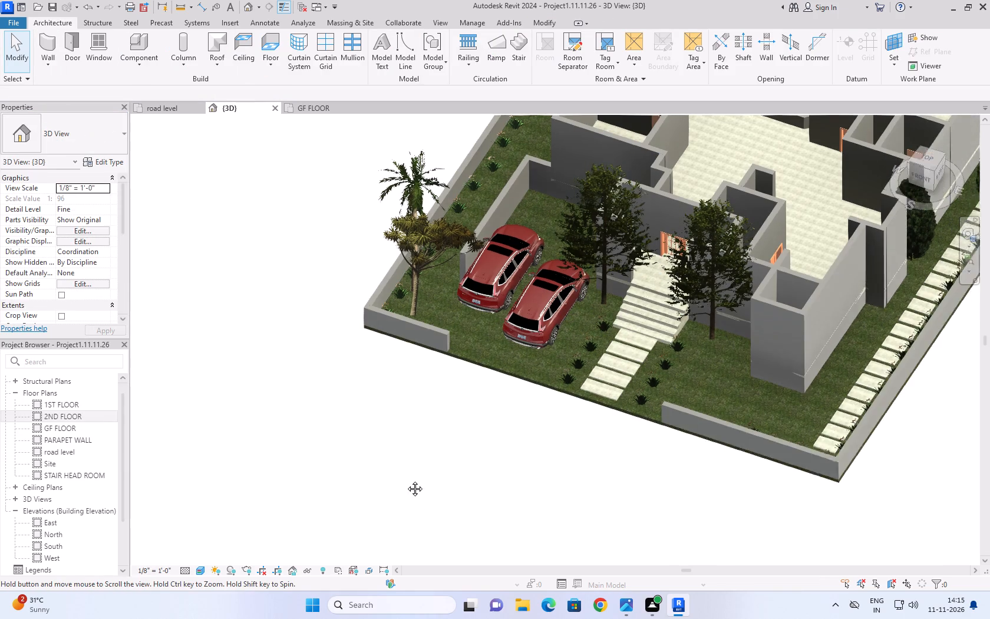
middle_click_drag(406, 480, 321, 482)
middle_click_drag(816, 407, 692, 426, "shift")
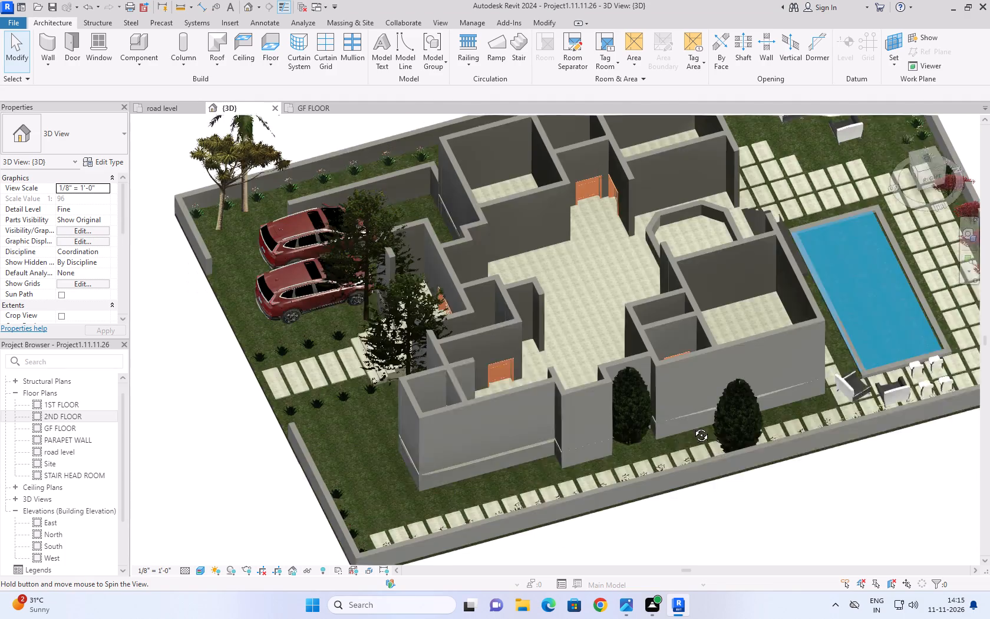
middle_click_drag(692, 426, 681, 426, "shift")
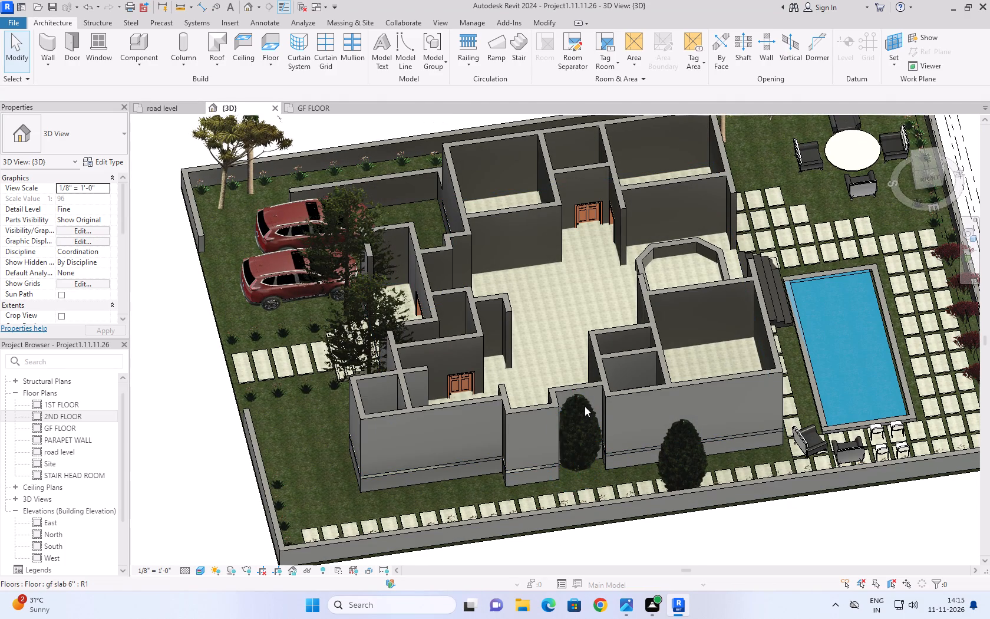
left_click(585, 400)
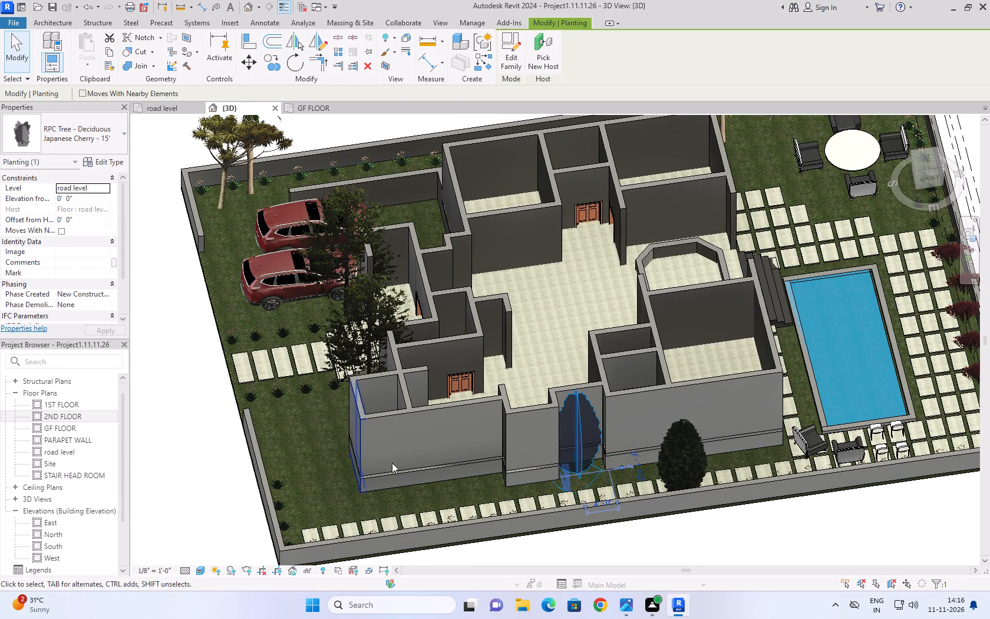
left_click(157, 420)
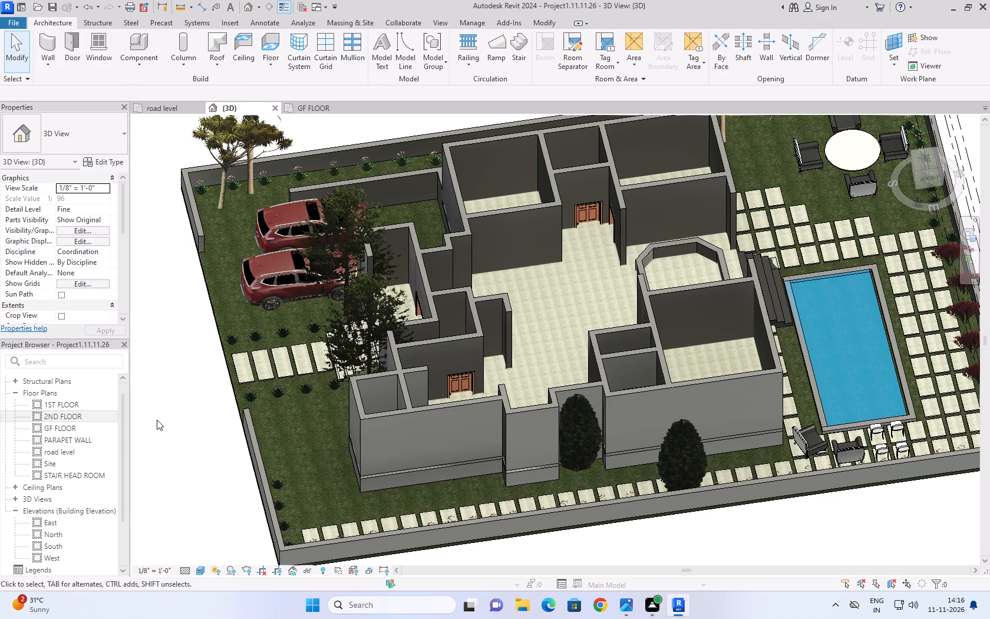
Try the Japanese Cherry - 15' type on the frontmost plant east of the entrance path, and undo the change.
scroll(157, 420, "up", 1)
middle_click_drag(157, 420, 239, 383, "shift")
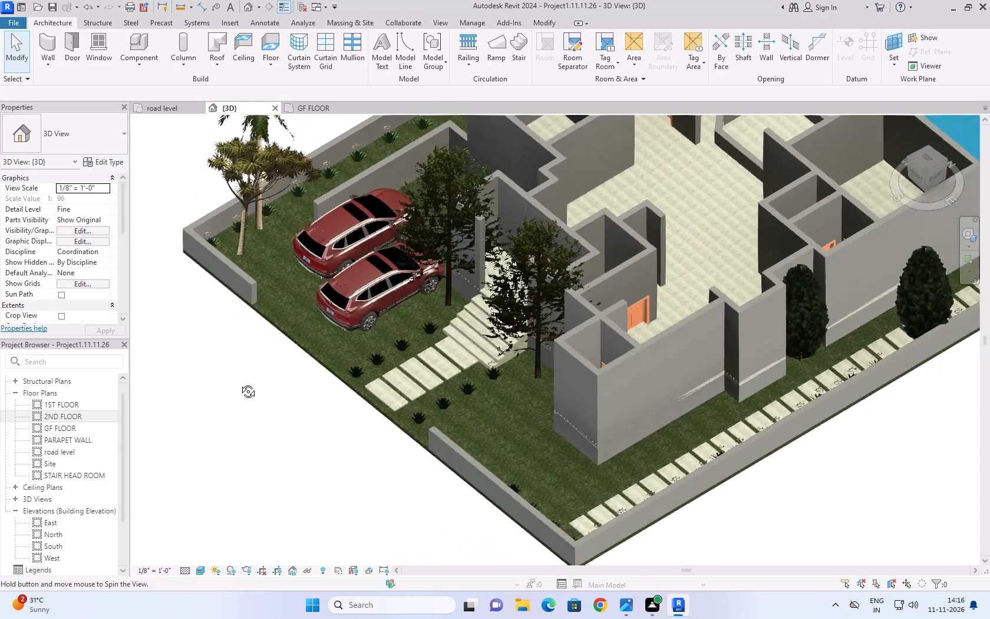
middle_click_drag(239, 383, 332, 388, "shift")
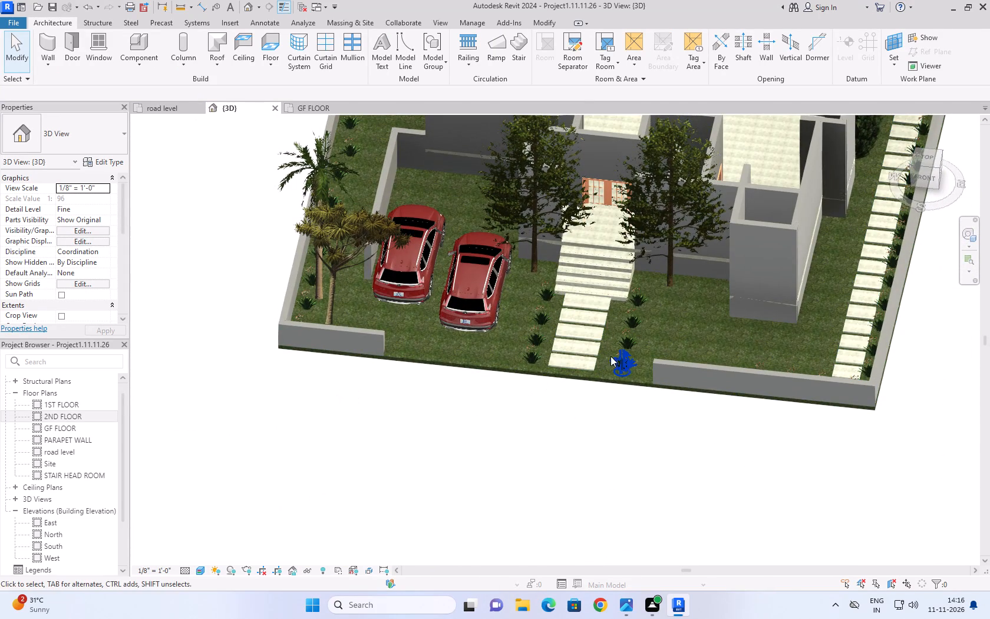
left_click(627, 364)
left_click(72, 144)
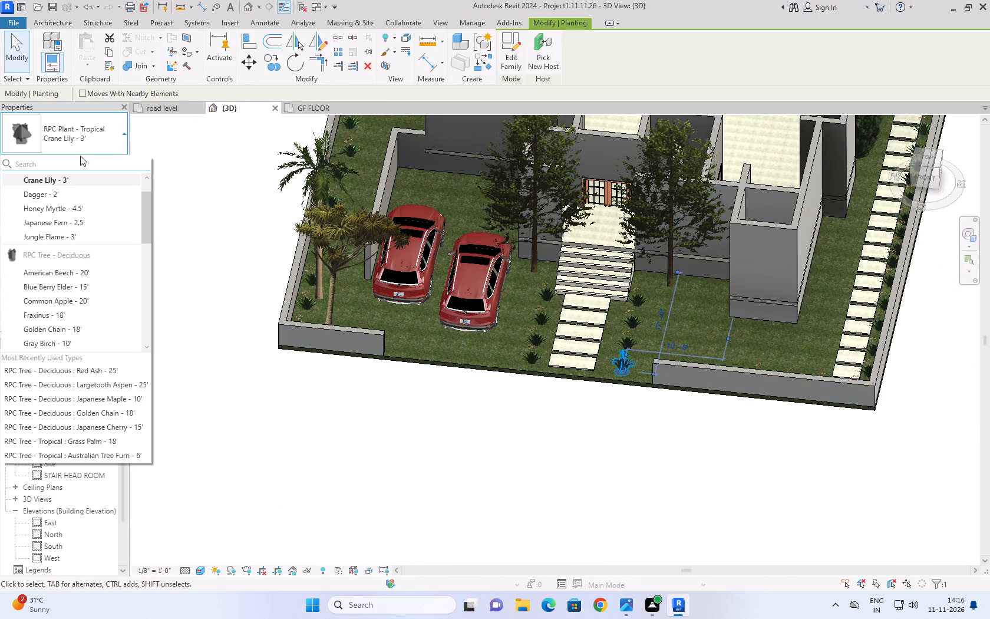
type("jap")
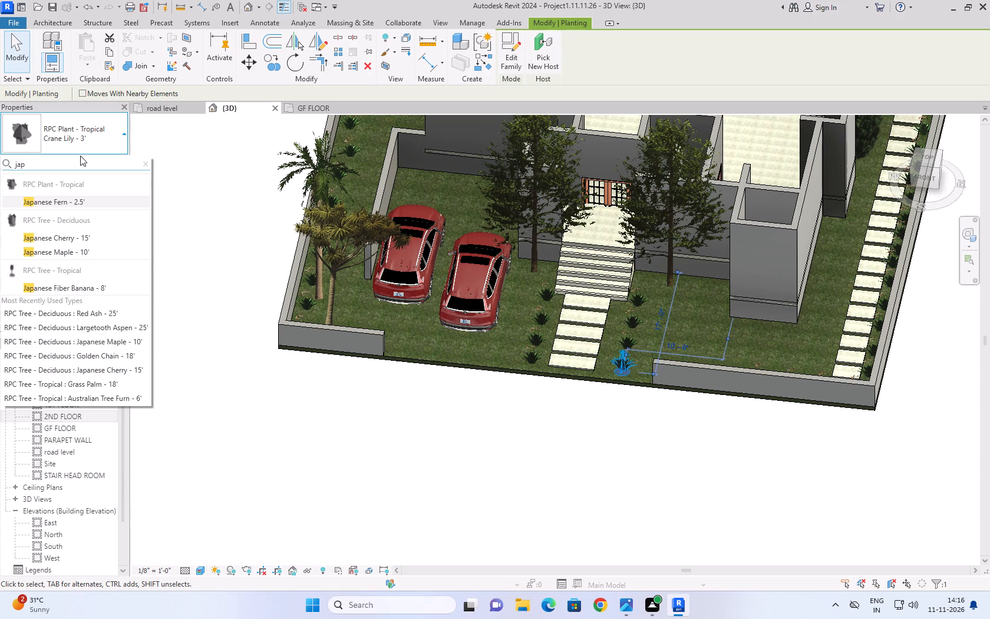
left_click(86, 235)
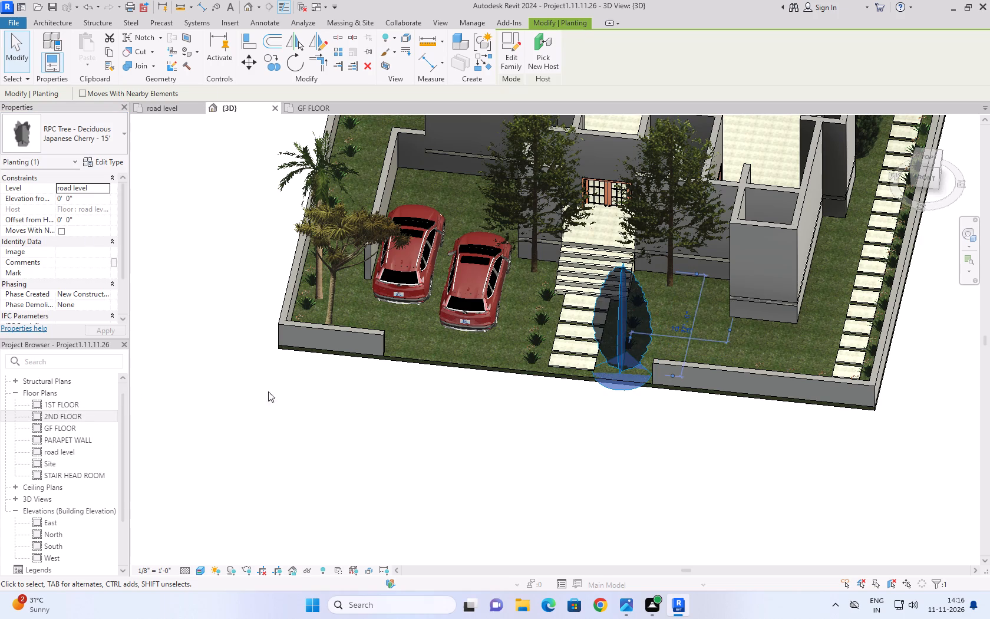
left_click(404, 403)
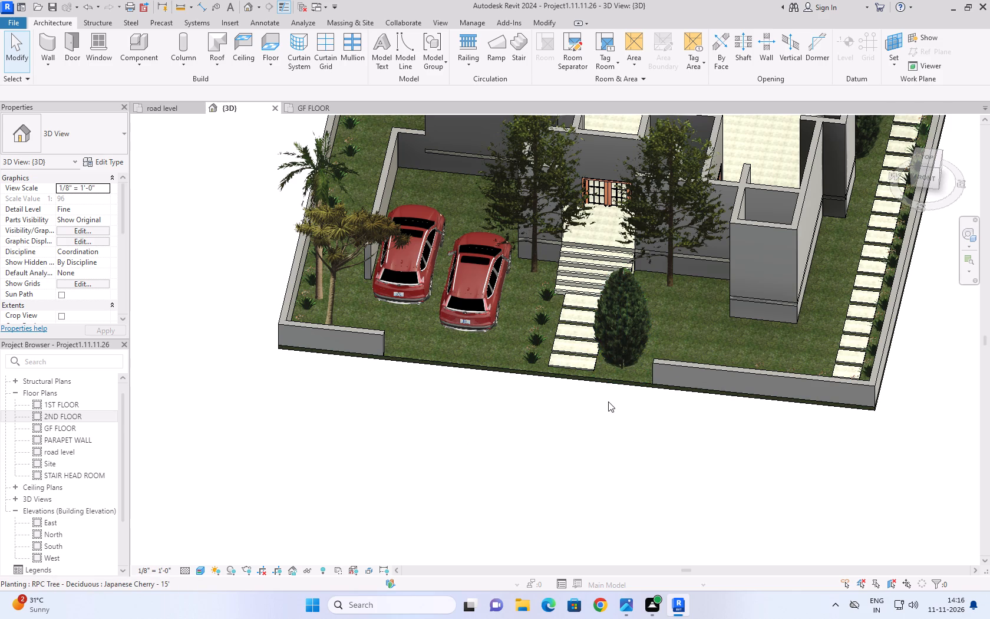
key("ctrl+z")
Save the project.
scroll(608, 401, "down", 3)
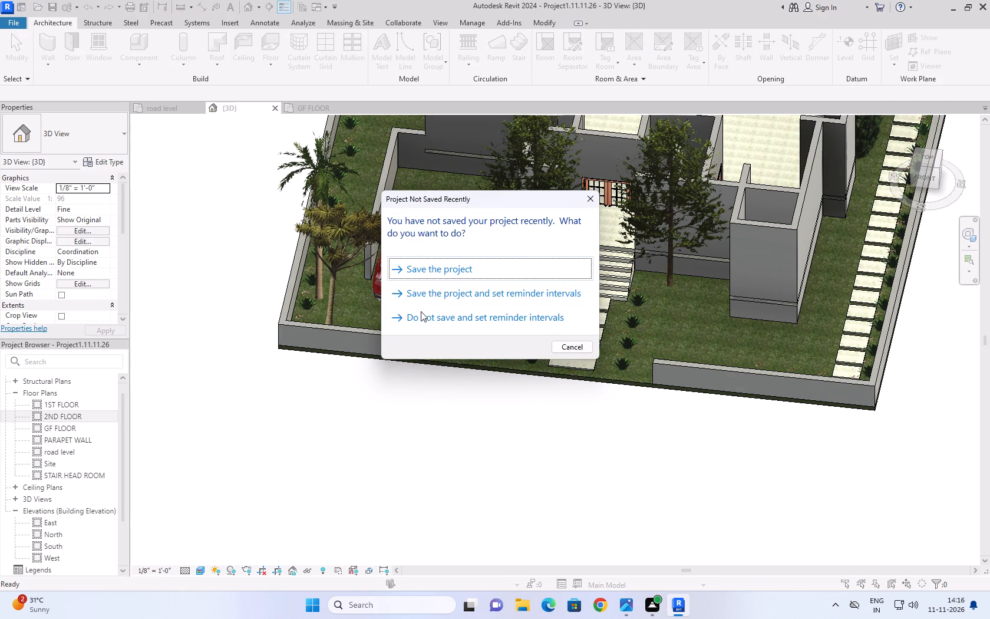
left_click(425, 273)
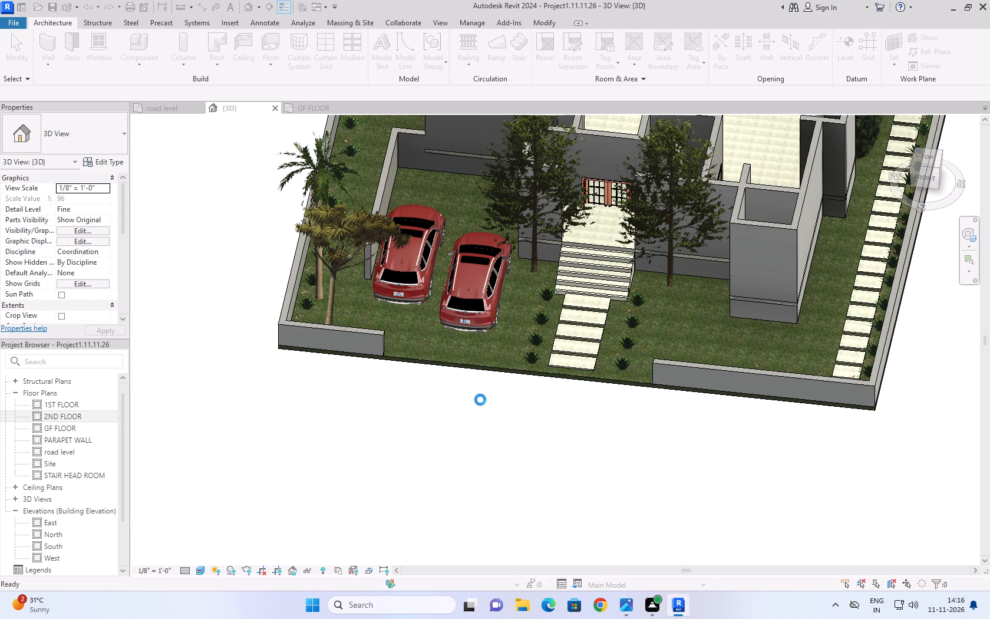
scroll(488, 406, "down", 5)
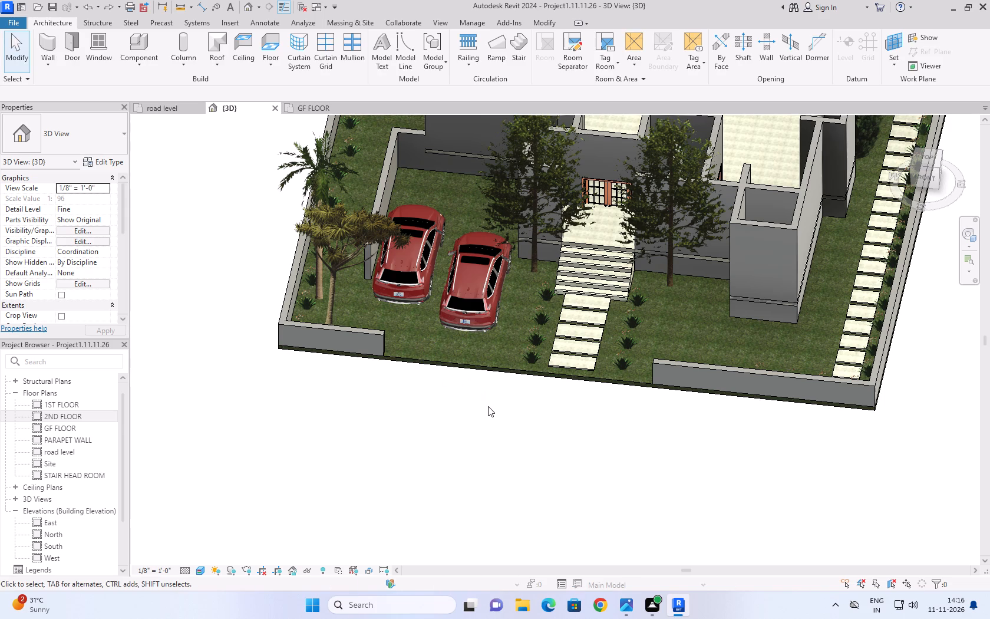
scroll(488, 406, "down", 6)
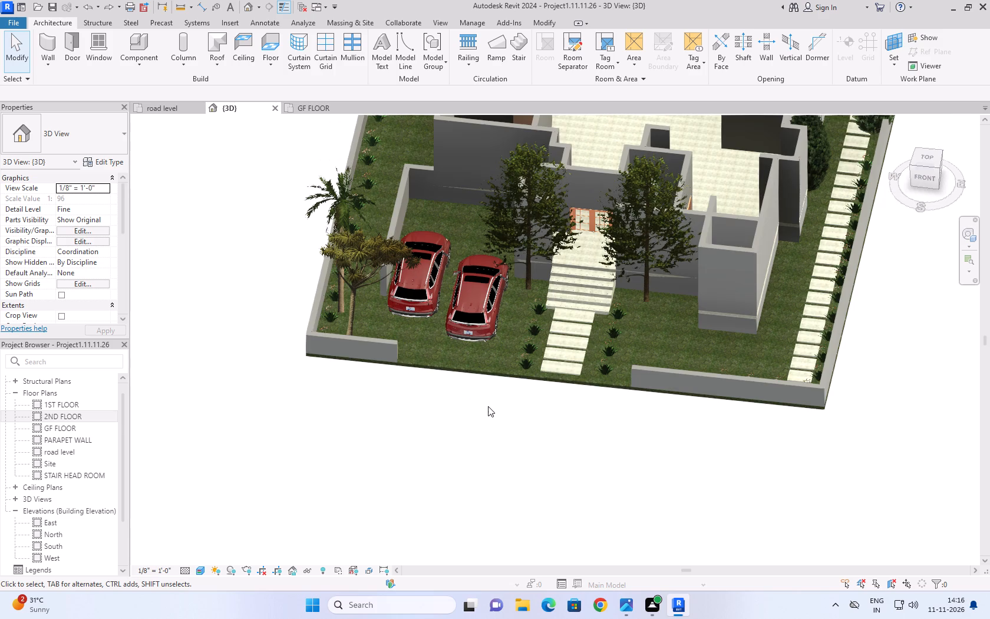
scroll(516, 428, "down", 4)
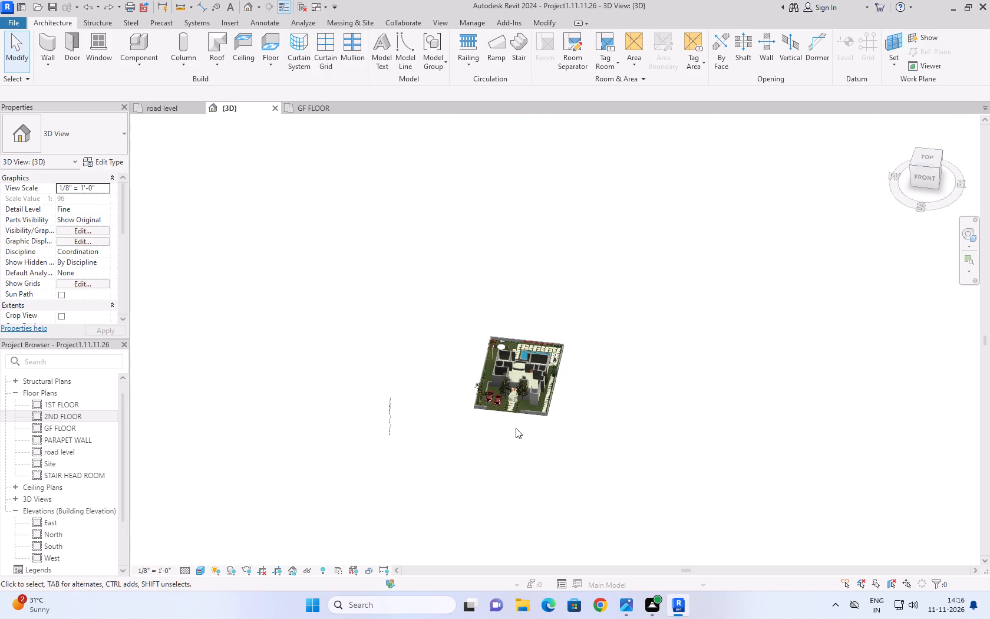
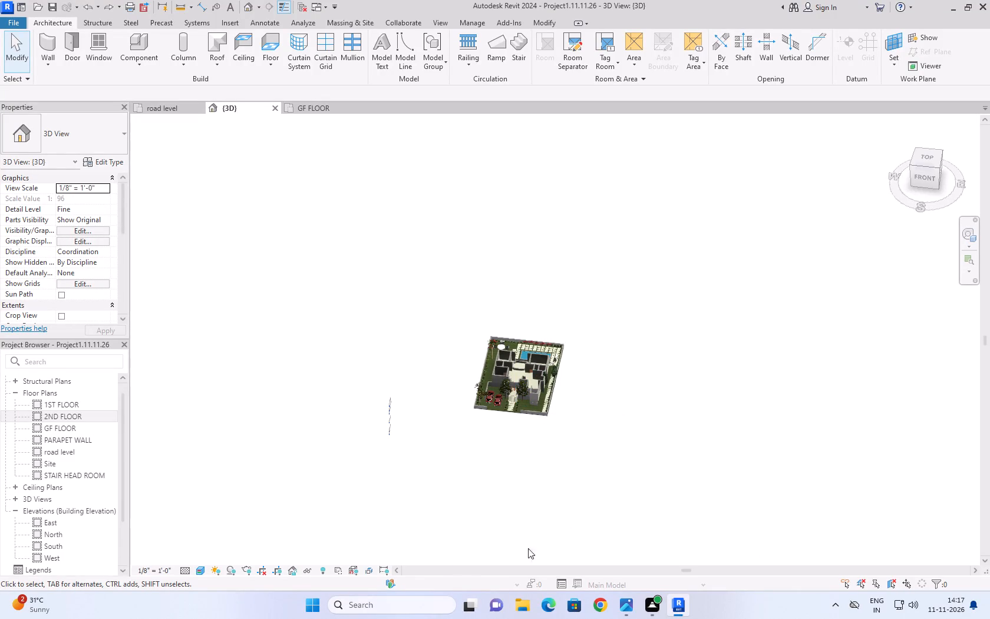
Examine the whole plot in 3D, from the front garden trees and parked cars to the entrance steps and pool area.
scroll(530, 448, "up", 5)
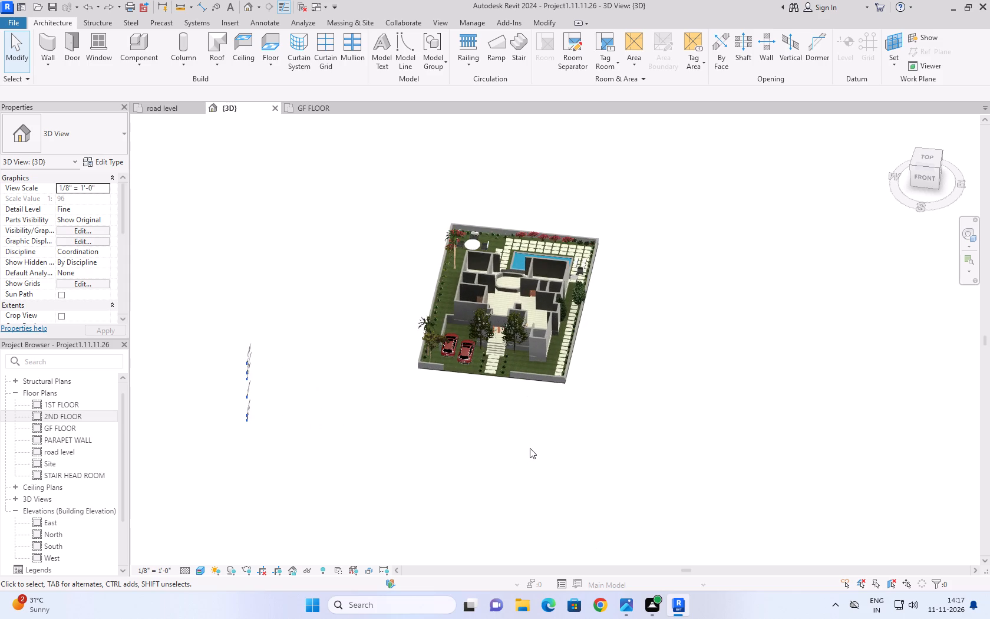
middle_click_drag(530, 448, 549, 516)
scroll(542, 486, "down", 2)
scroll(559, 498, "up", 2)
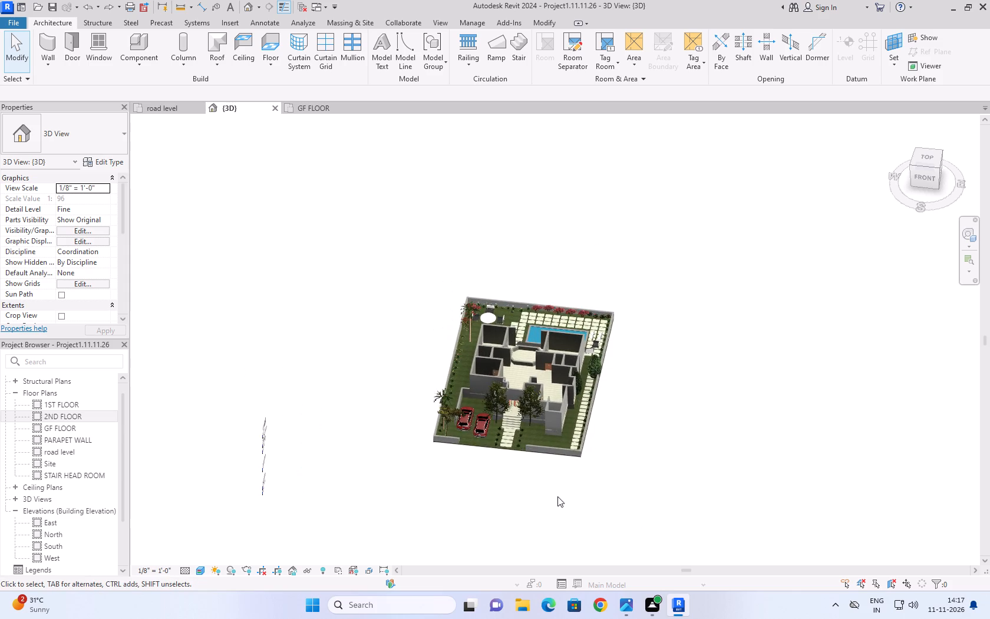
scroll(557, 496, "up", 3)
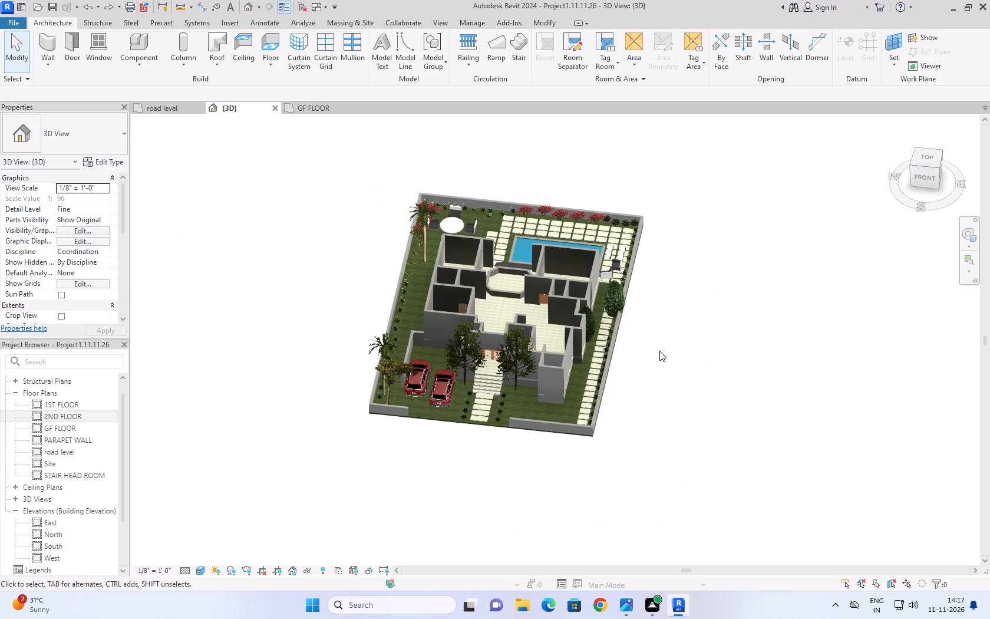
scroll(316, 333, "up", 2)
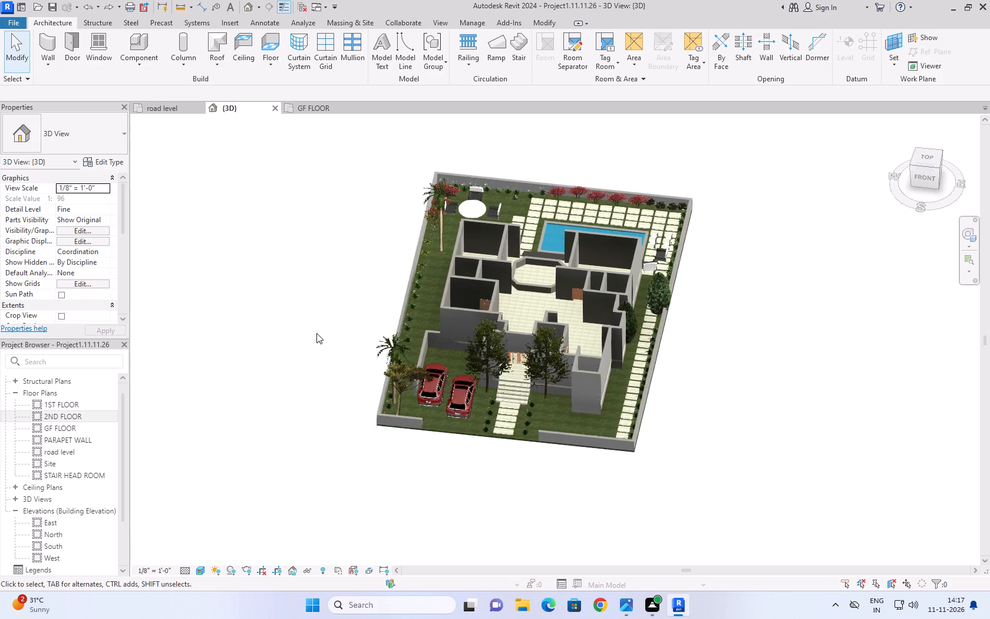
scroll(316, 333, "up", 2)
middle_click_drag(386, 248, 318, 298)
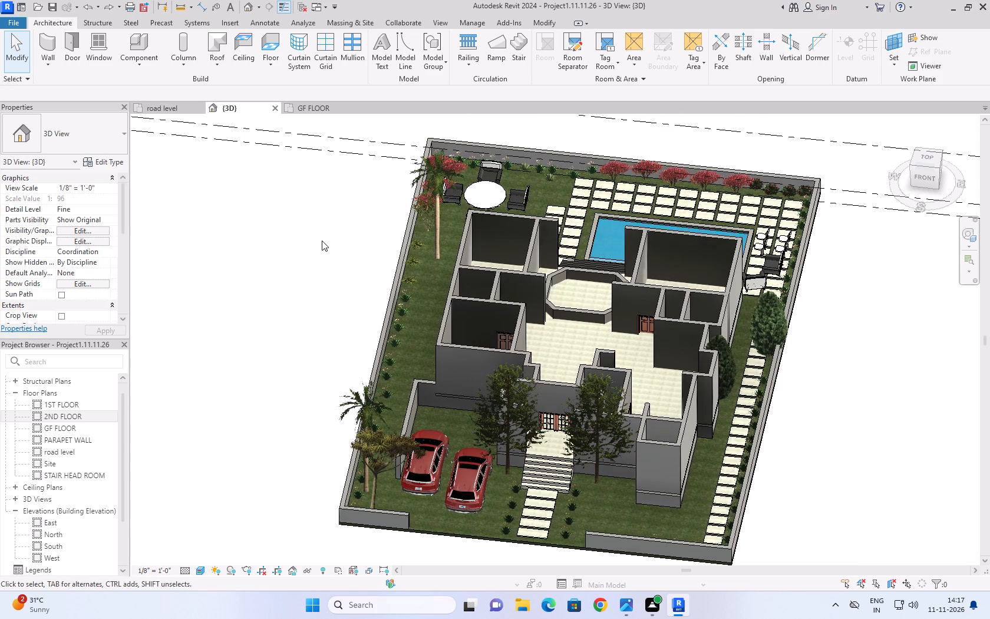
scroll(322, 241, "up", 2)
scroll(322, 240, "down", 3)
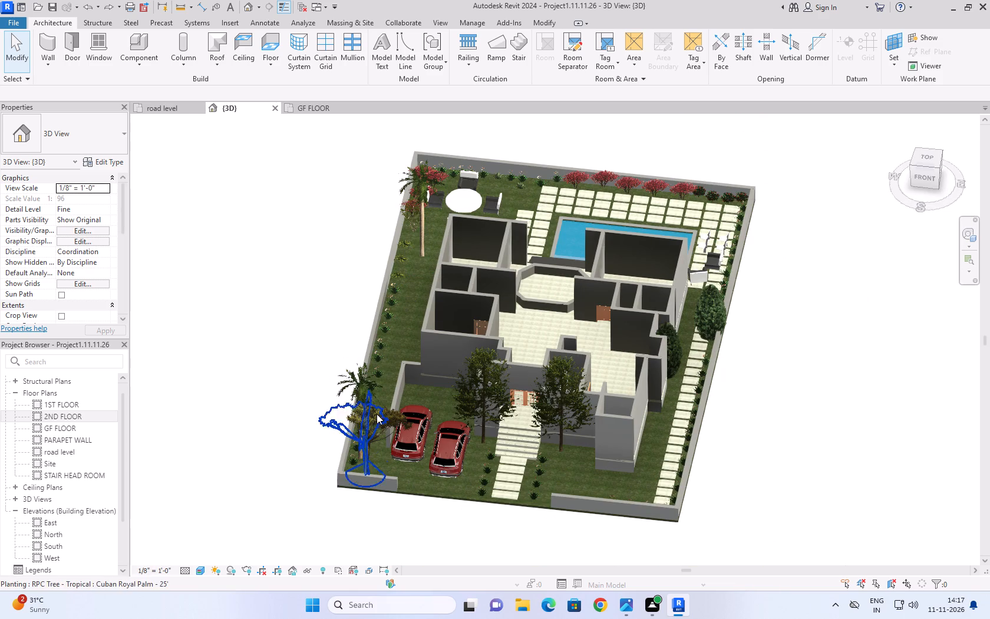
scroll(553, 550, "up", 2)
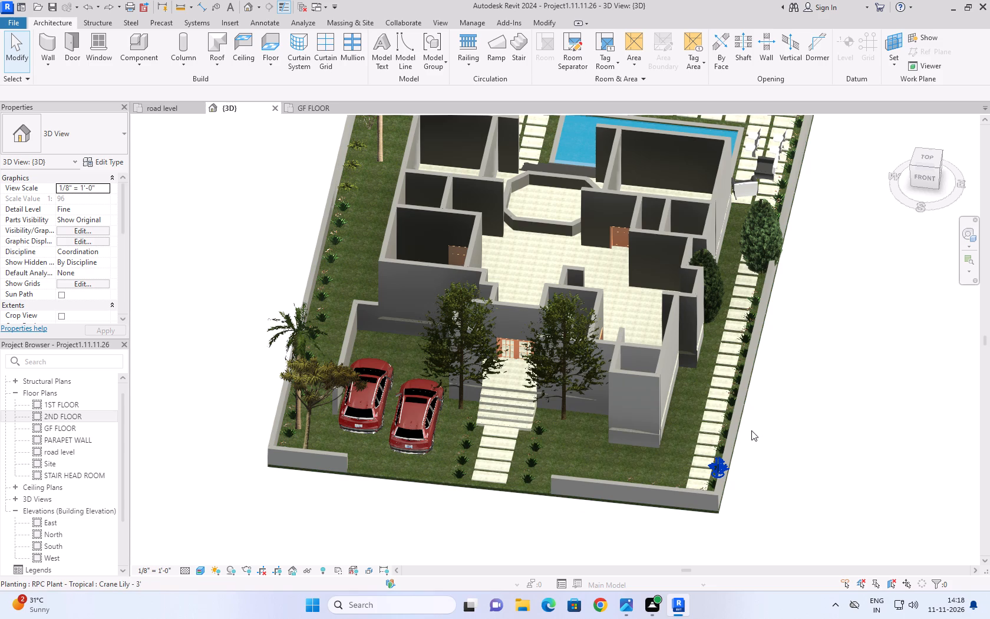
scroll(751, 430, "down", 2)
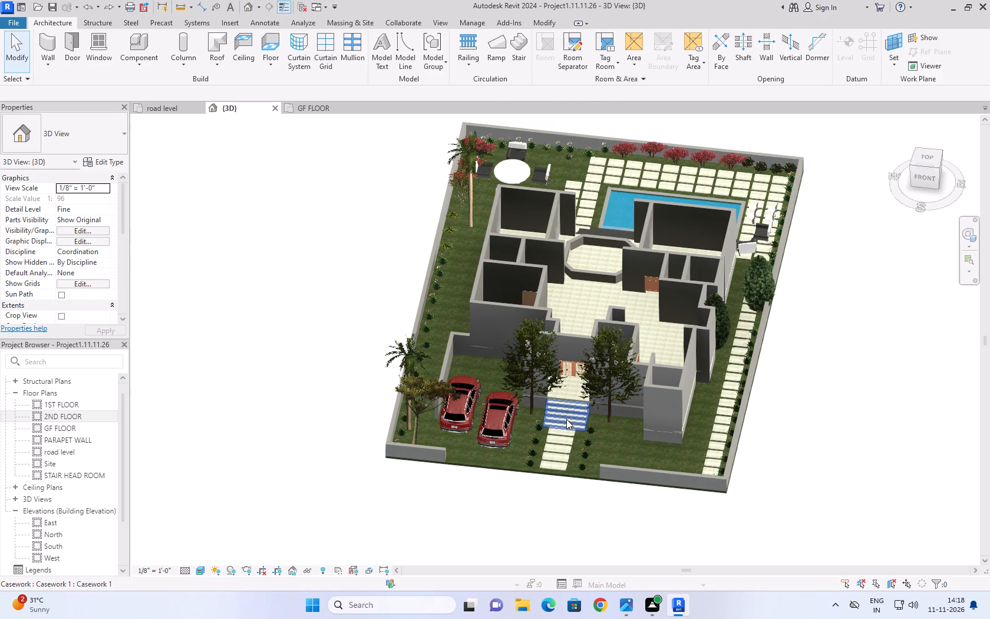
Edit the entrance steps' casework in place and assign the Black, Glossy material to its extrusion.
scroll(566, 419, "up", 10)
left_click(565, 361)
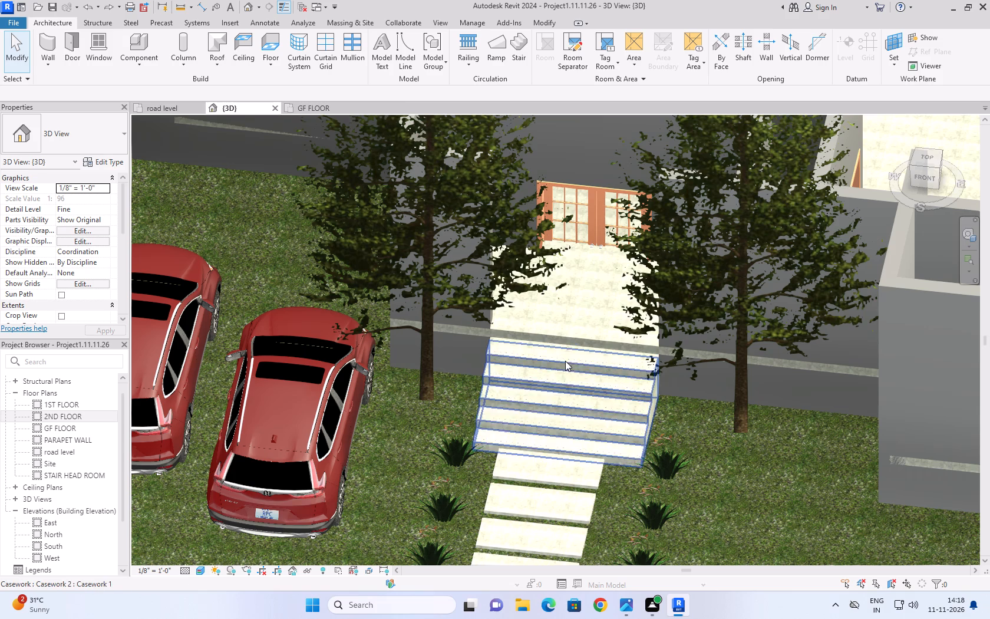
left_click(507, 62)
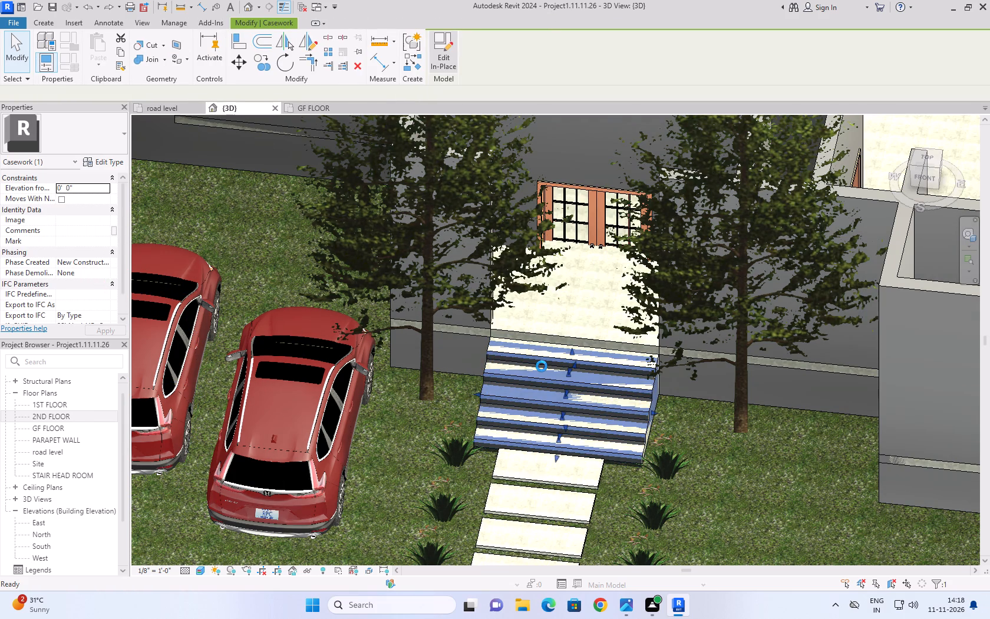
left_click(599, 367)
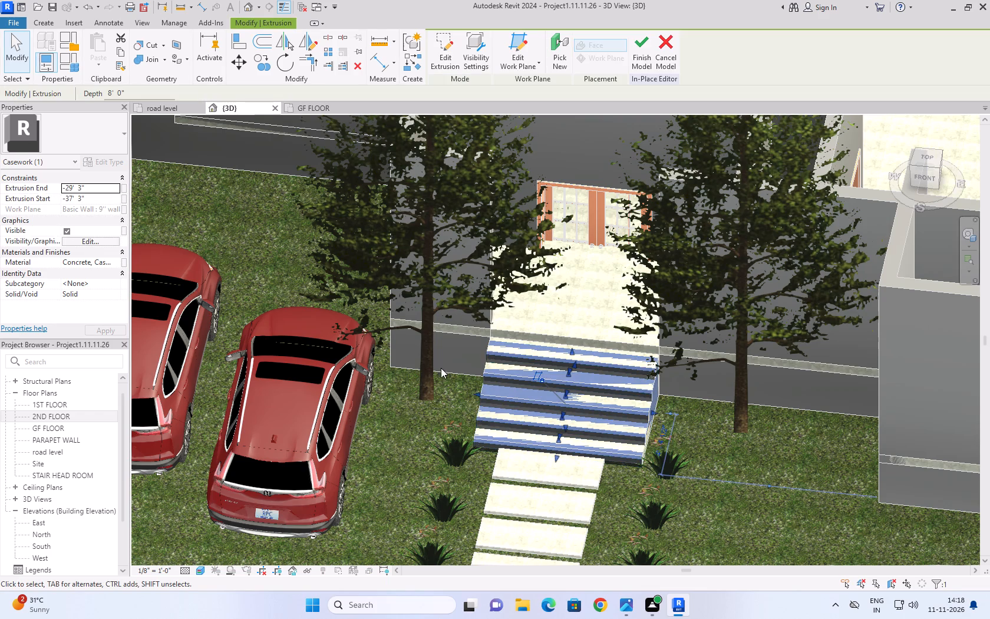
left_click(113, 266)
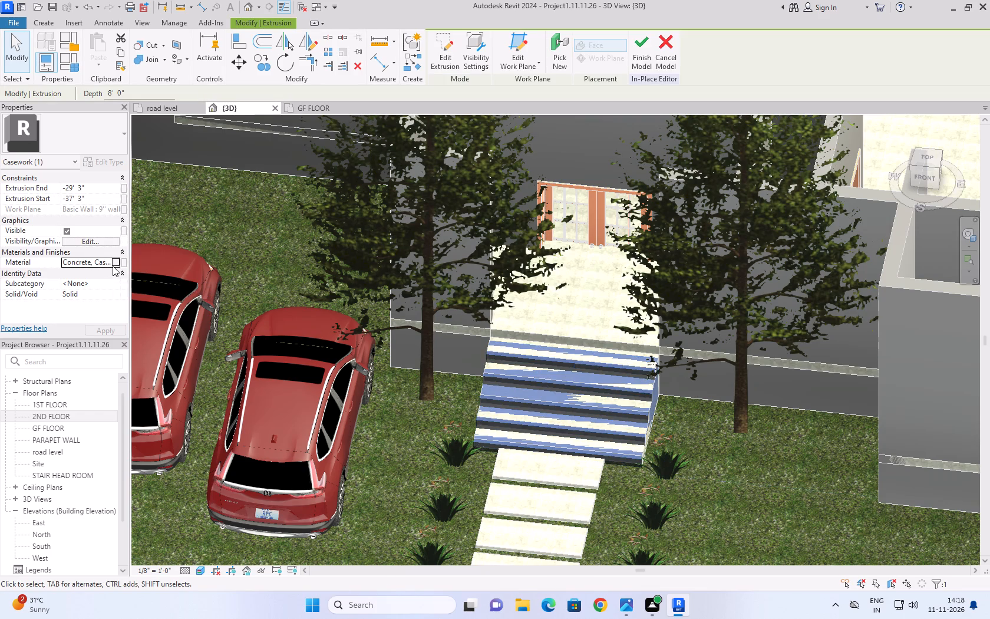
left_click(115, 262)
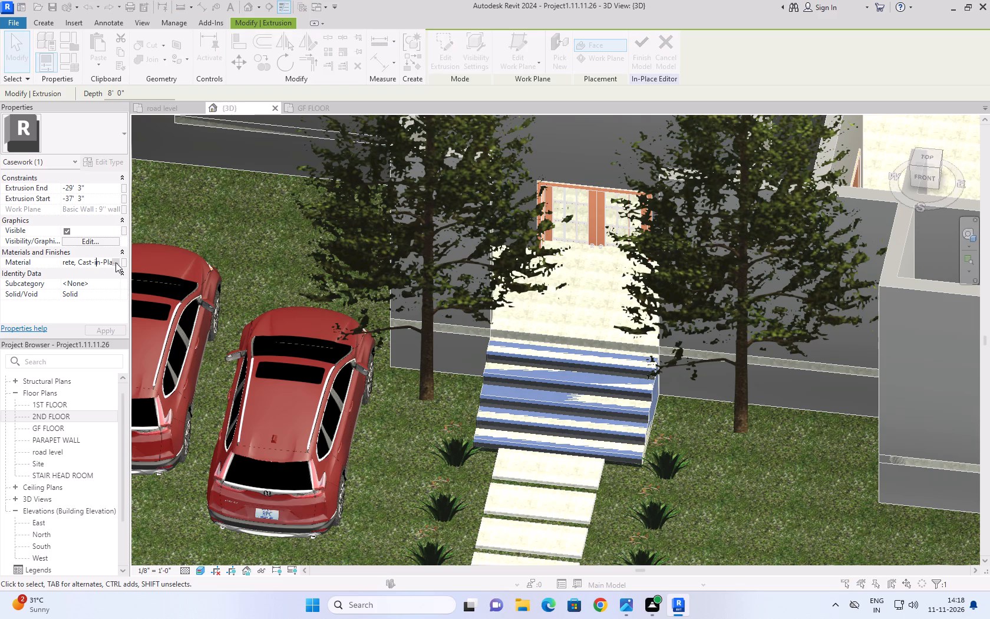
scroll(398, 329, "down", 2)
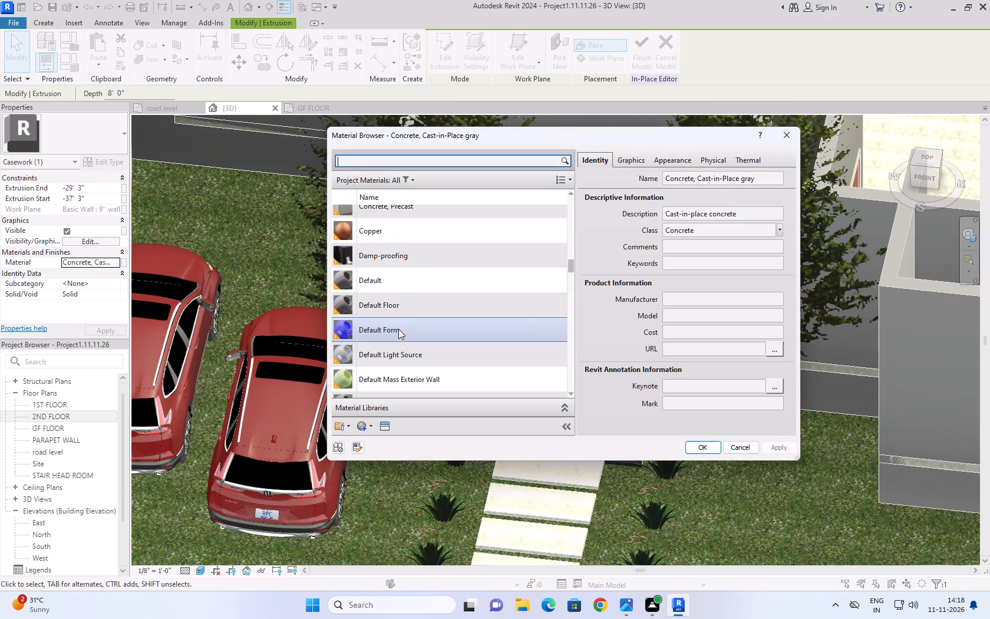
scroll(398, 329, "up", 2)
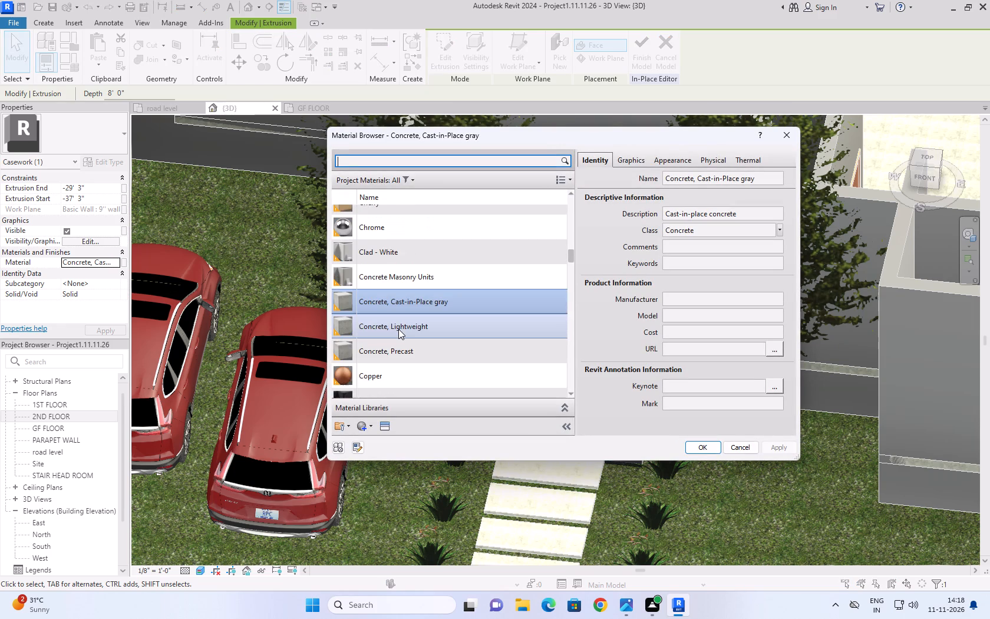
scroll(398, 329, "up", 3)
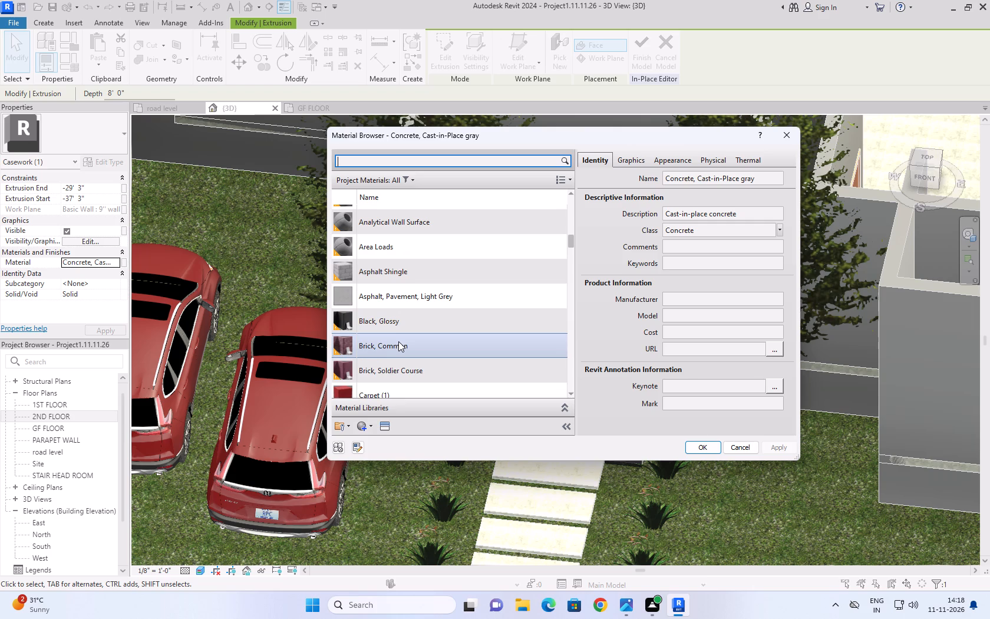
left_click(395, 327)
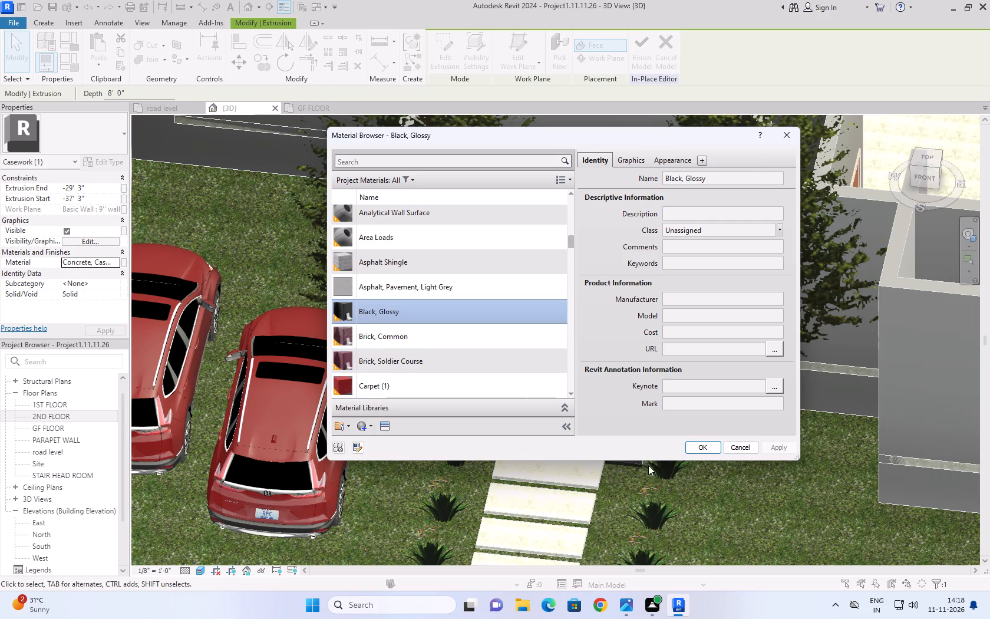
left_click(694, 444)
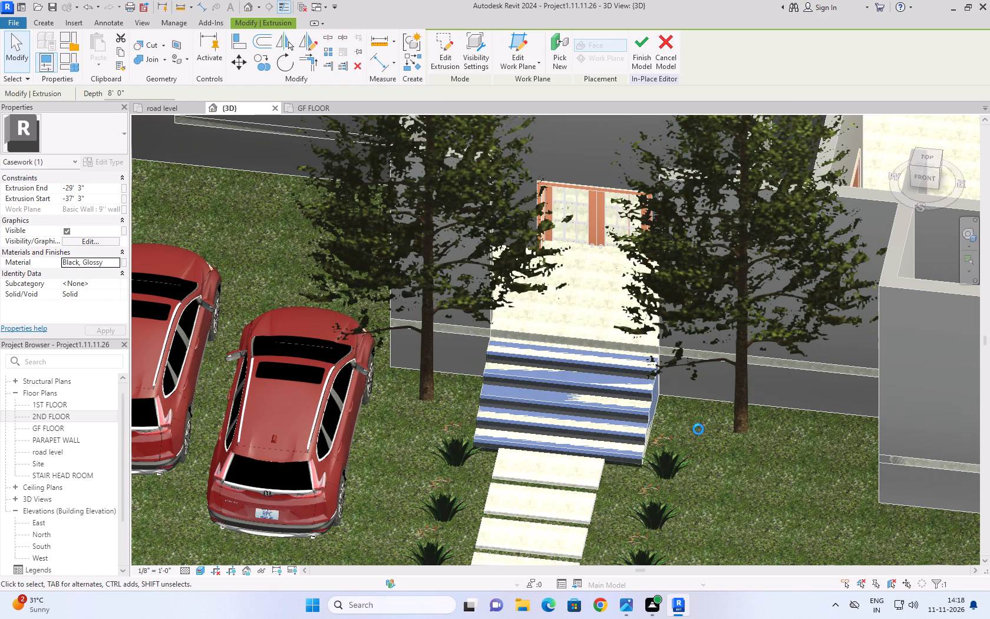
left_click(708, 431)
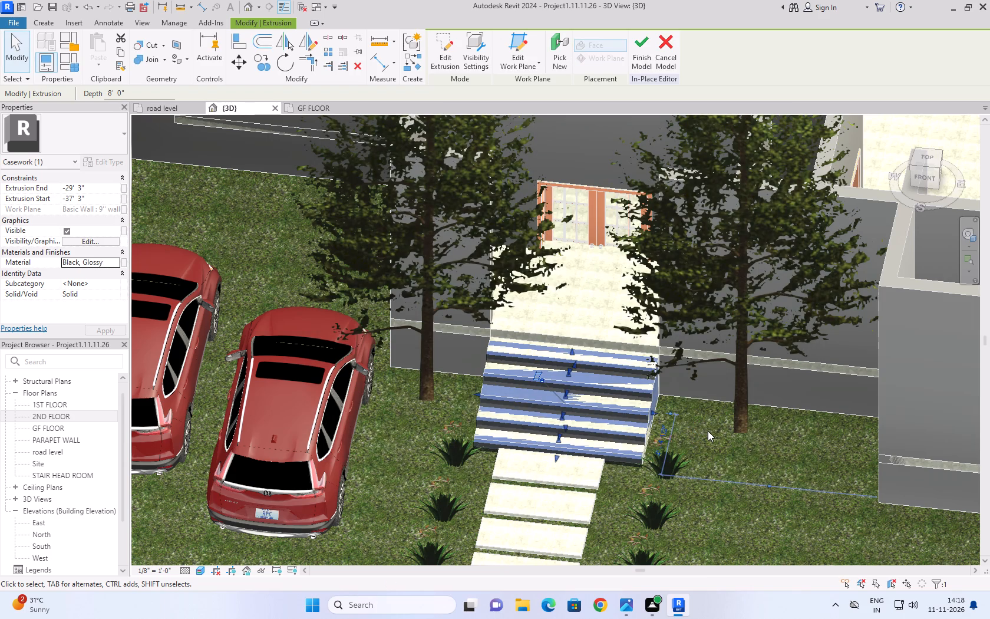
Inspect the material on the entrance steps' treads and risers from the isometric home view.
scroll(707, 419, "down", 7)
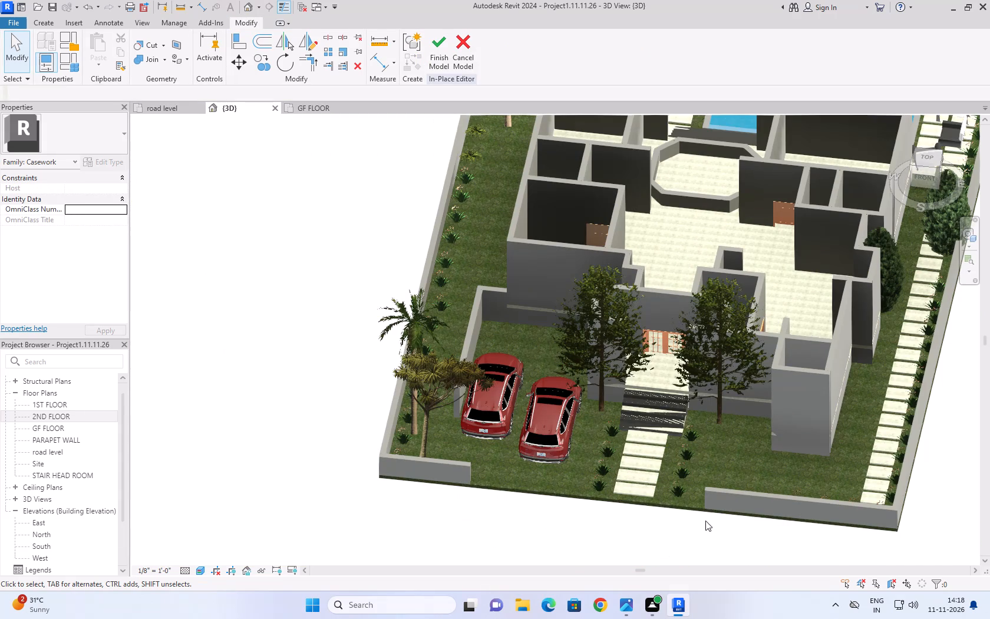
left_click(669, 526)
left_click(903, 126)
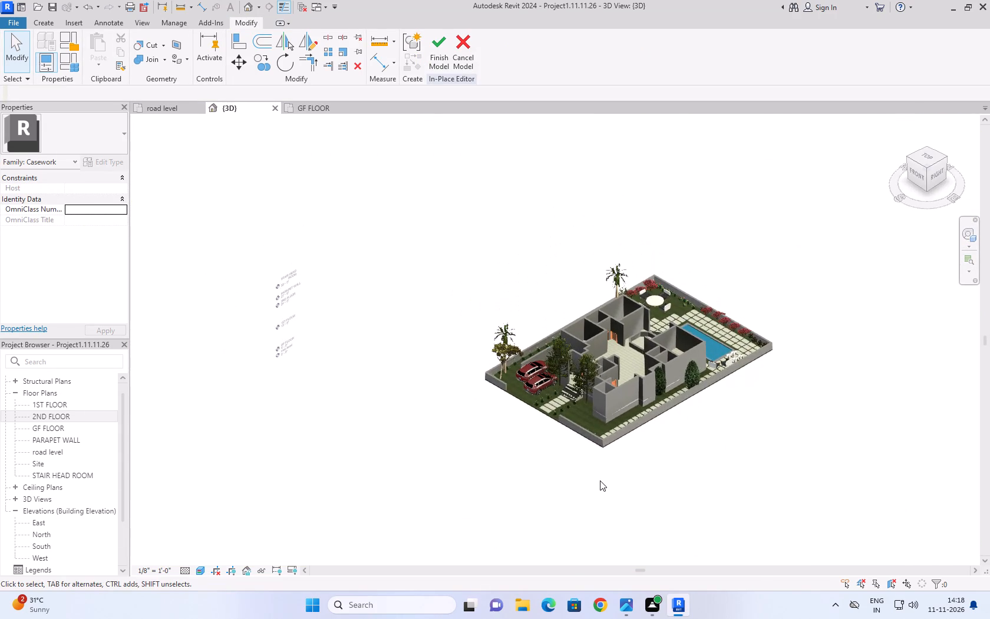
left_click(600, 480)
scroll(585, 397, "up", 6)
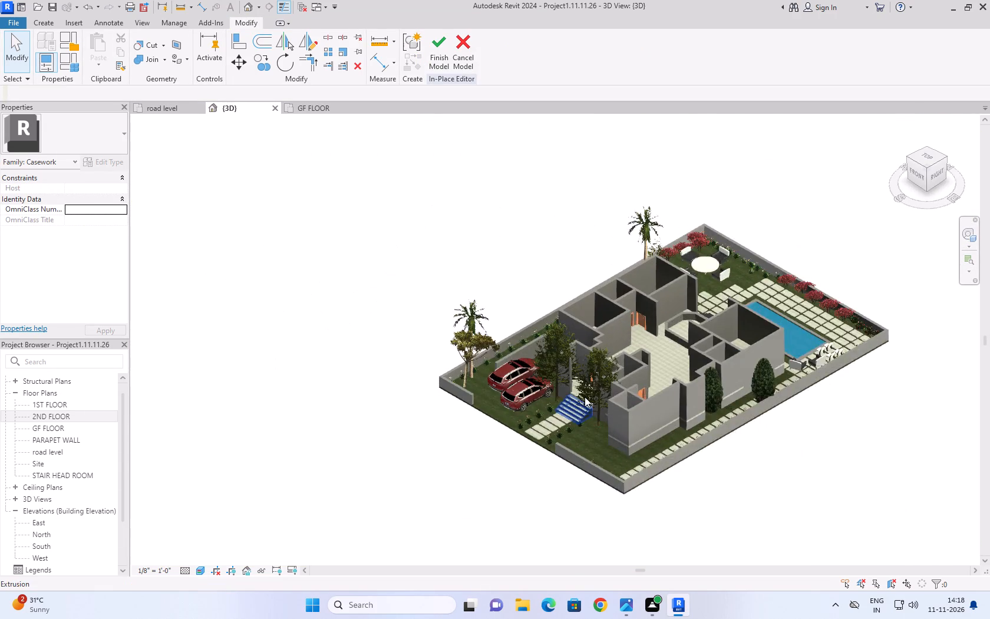
middle_click(585, 397)
scroll(585, 397, "up", 7)
scroll(491, 457, "up", 8)
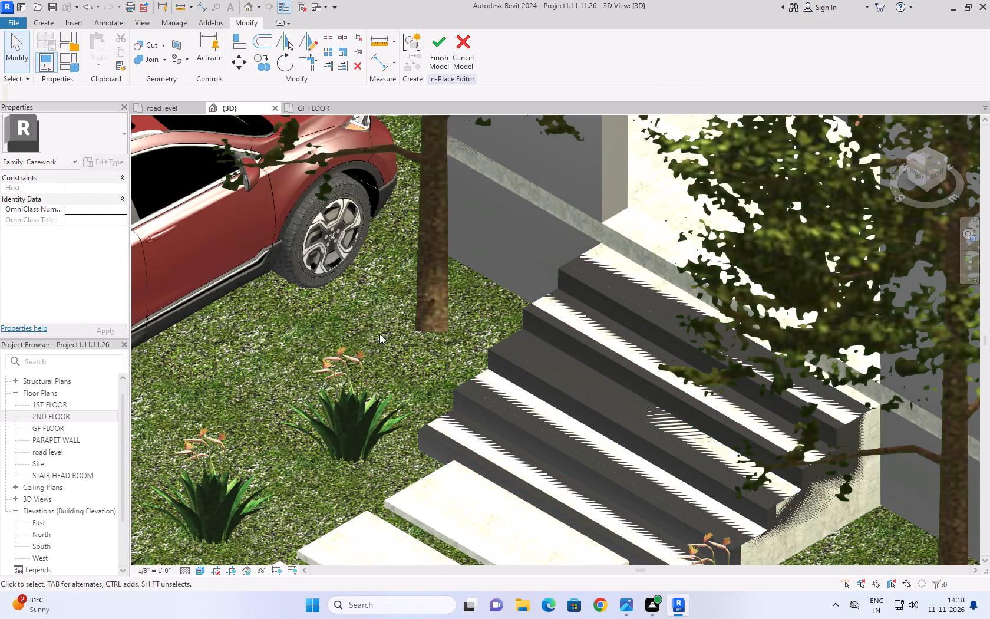
Nudge the duplicate extrusion down out of the entrance steps, delete it, and finish the in-place model.
left_click(312, 315)
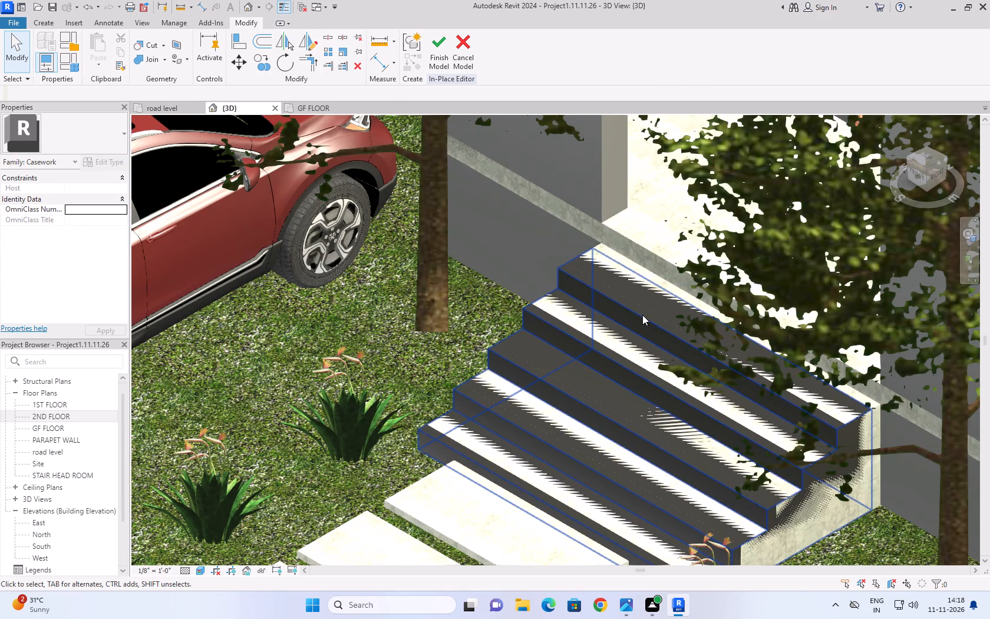
left_click(642, 315)
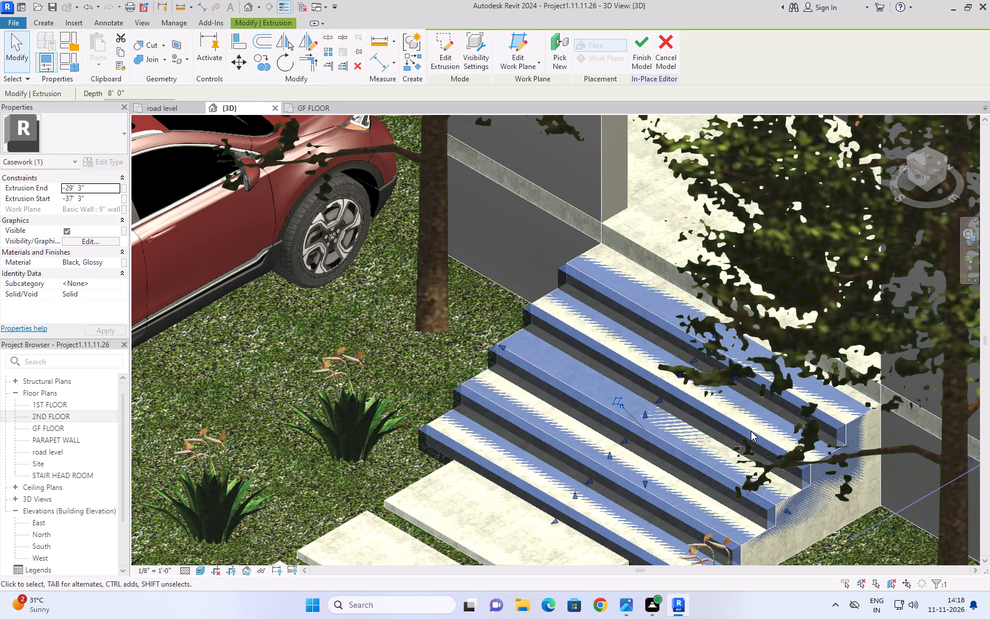
key("Down")
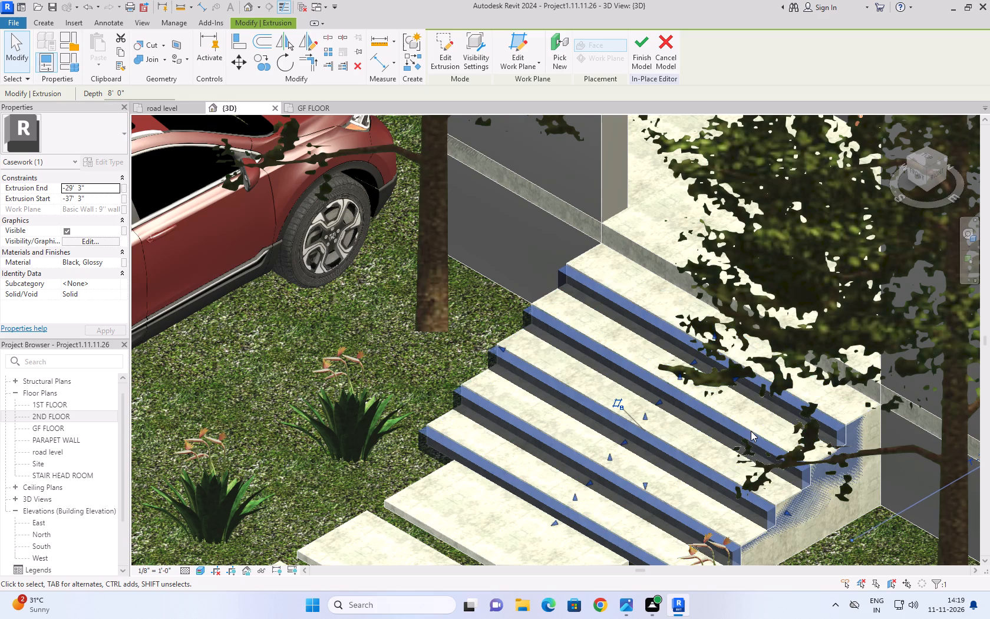
key("Down")
key("Down")
key("Down")
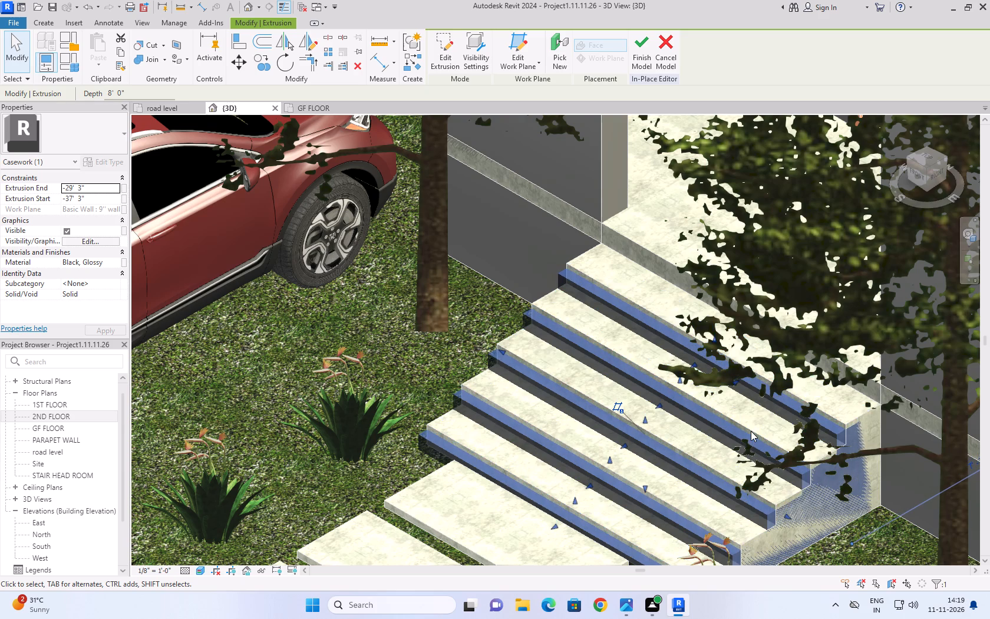
key("Down")
key("Down")
key("Down")
key("Down")
key("Down")
key("Down")
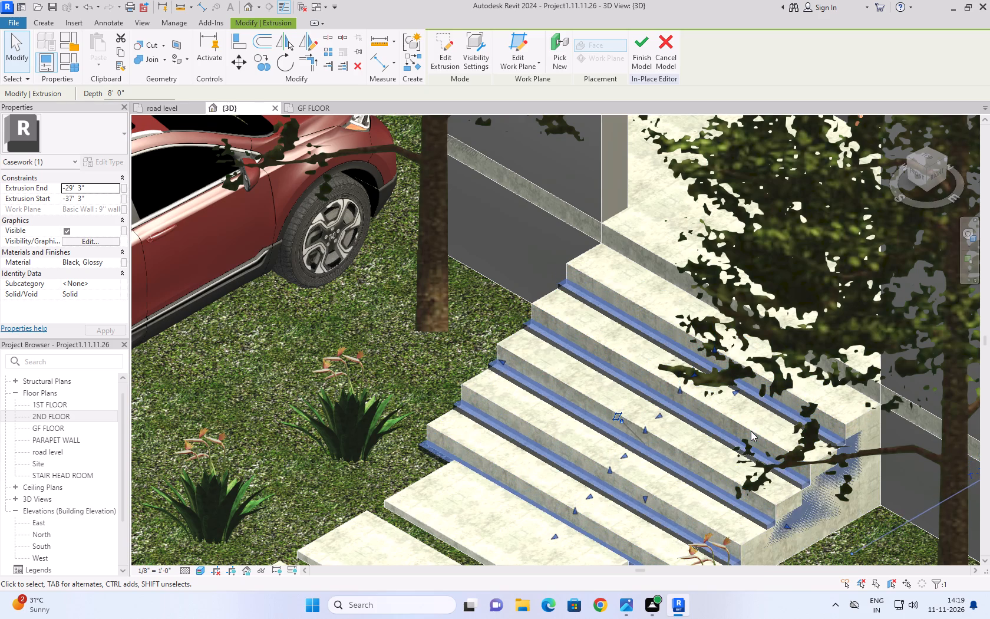
key("Delete")
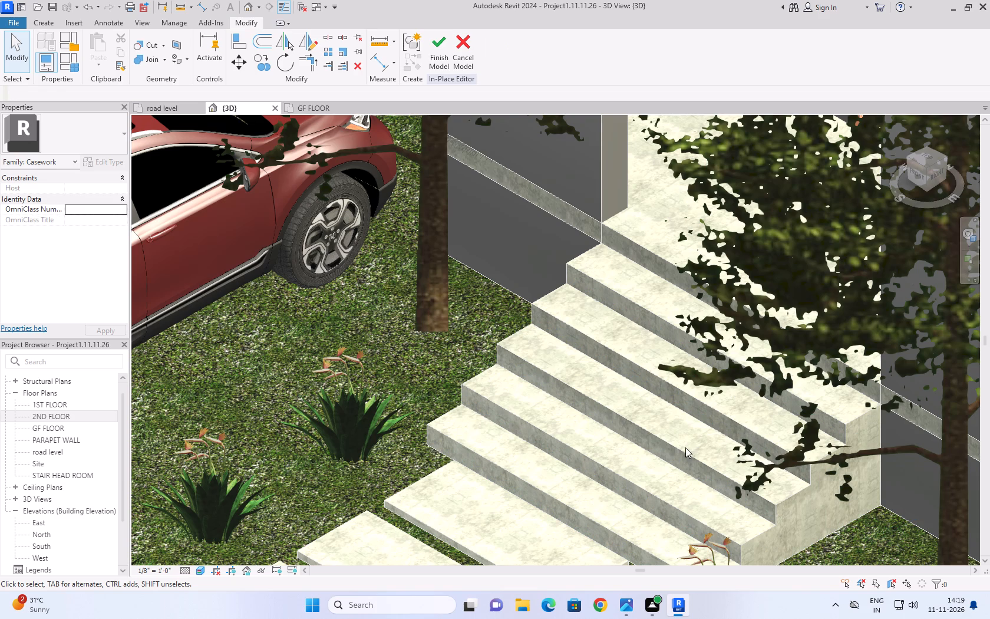
scroll(606, 364, "down", 8)
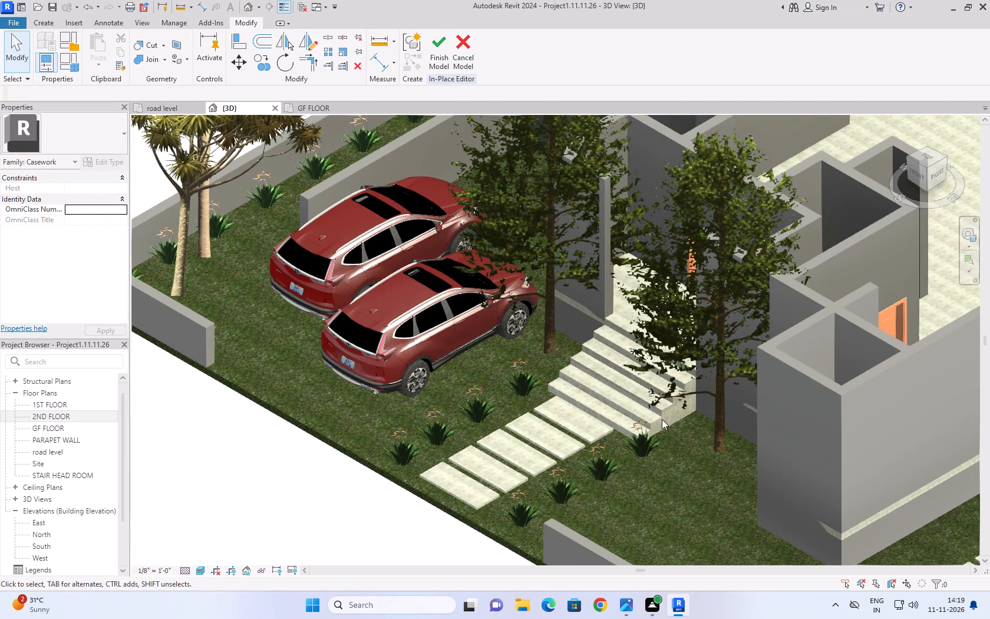
scroll(598, 428, "down", 9)
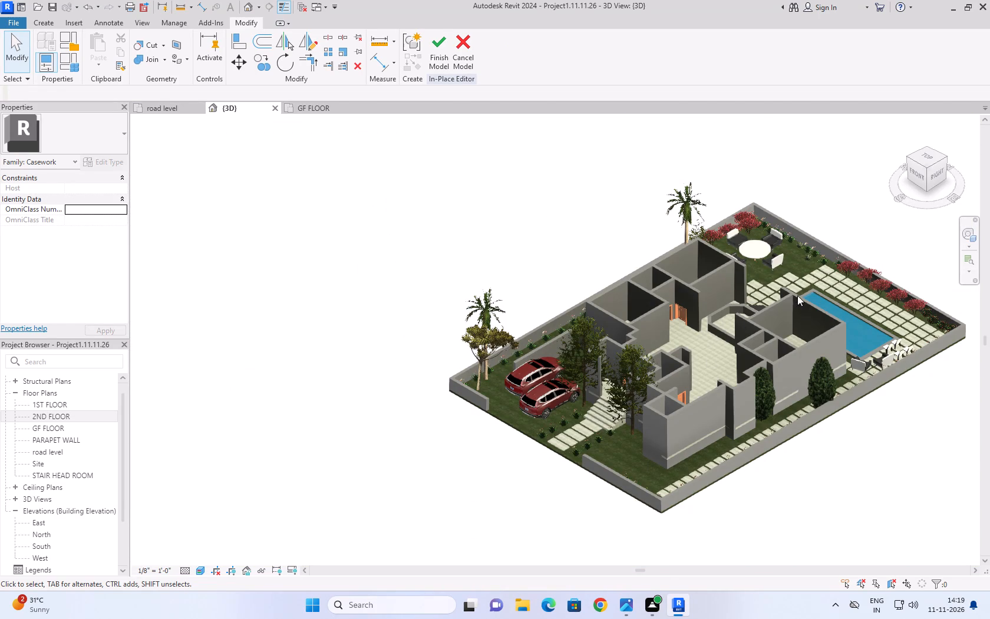
scroll(605, 423, "up", 3)
left_click(439, 55)
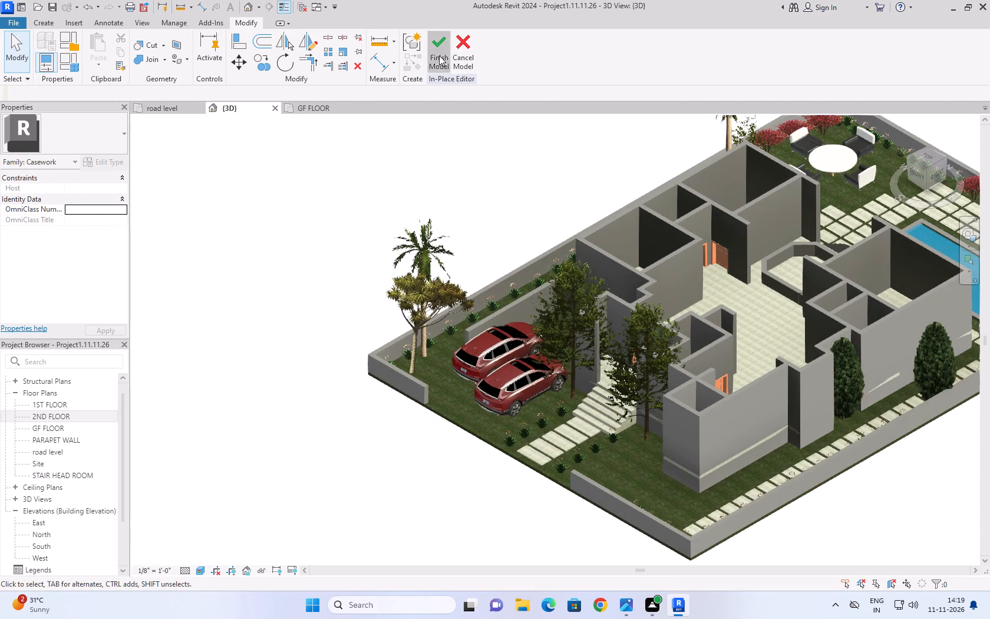
left_click(527, 308)
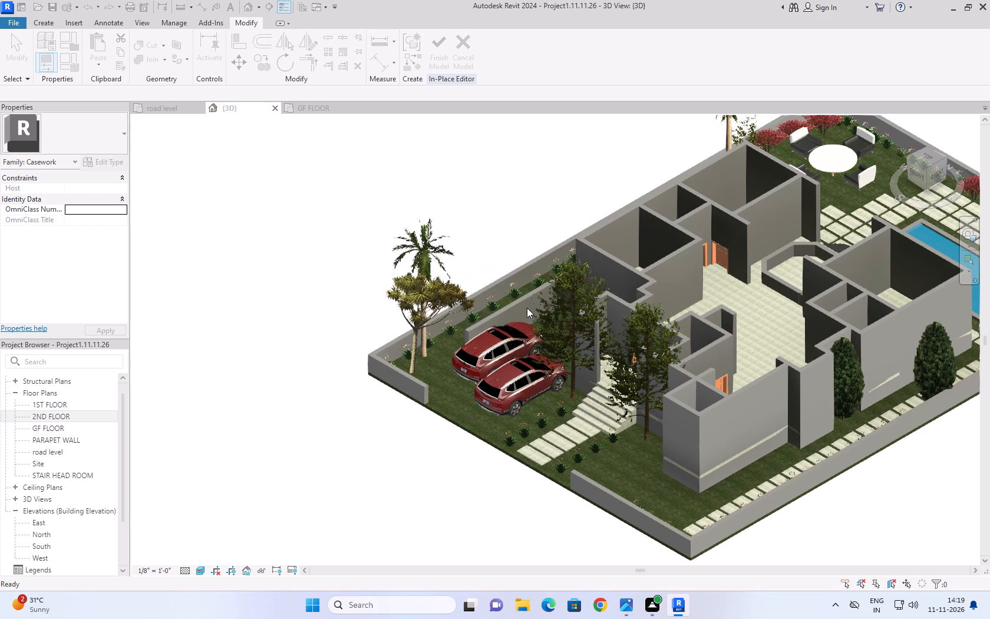
Open the remaining entrance steps casework for in-place editing.
left_click(318, 403)
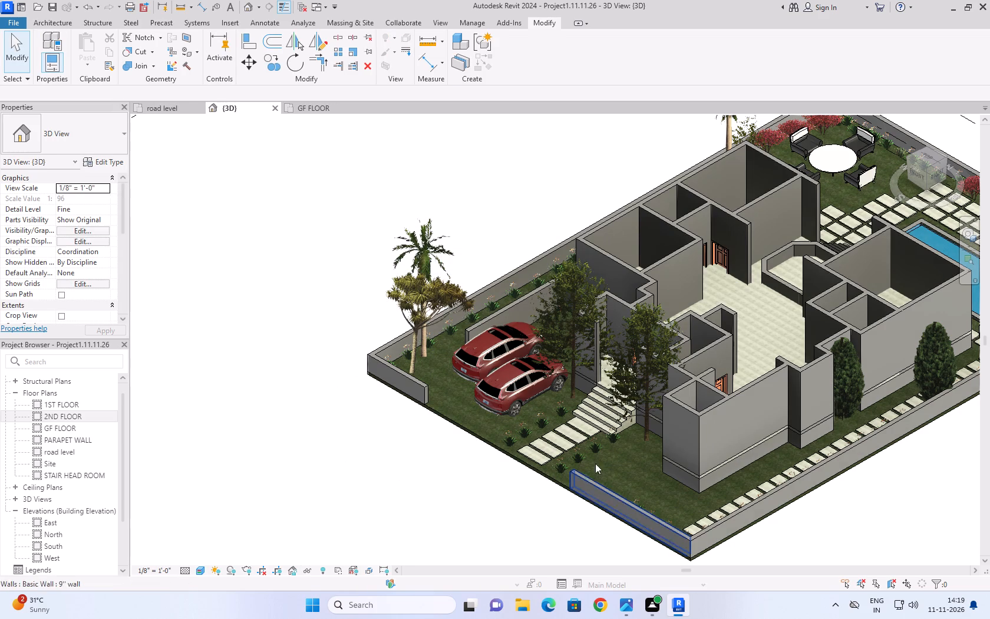
left_click(599, 411)
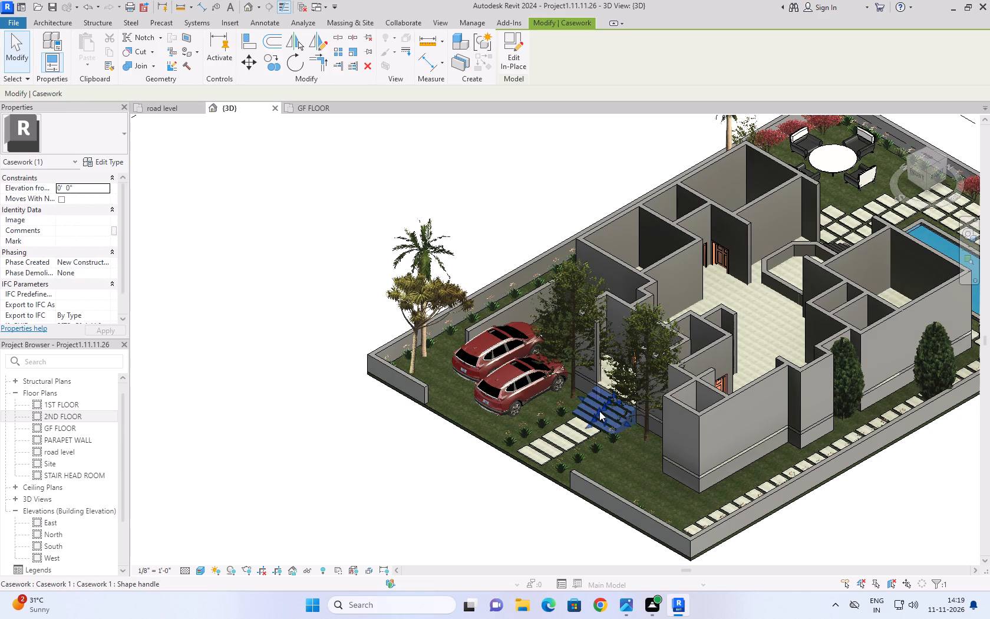
left_click(510, 67)
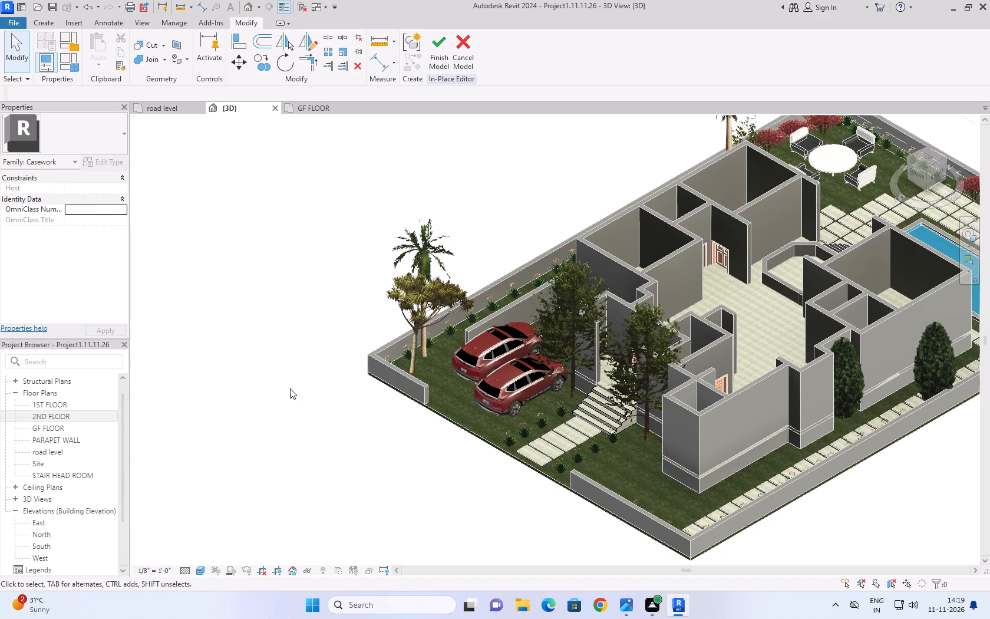
middle_click_drag(309, 311, 132, 324)
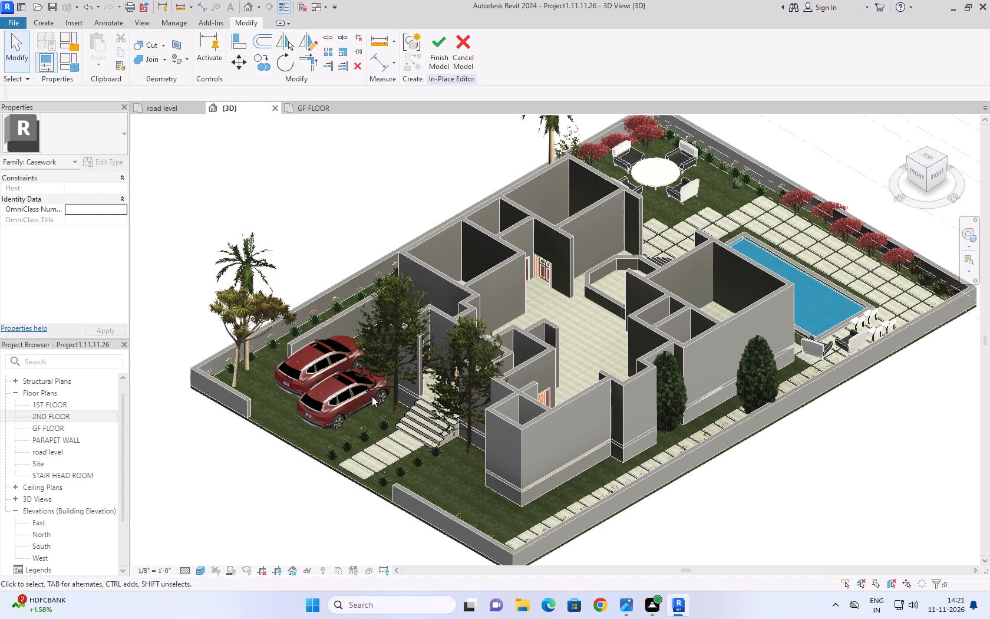
scroll(399, 393, "down", 3)
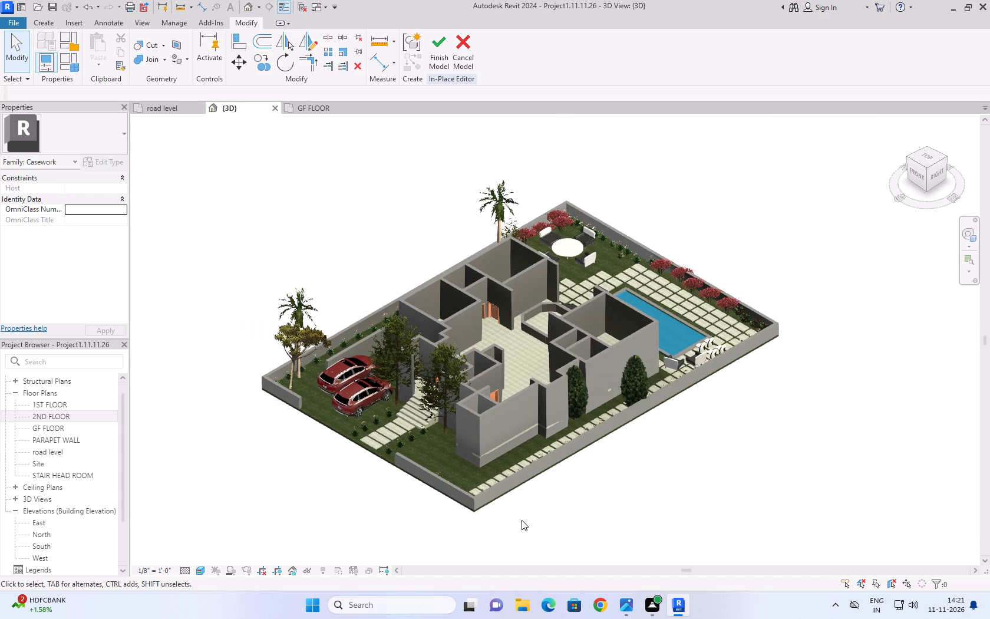
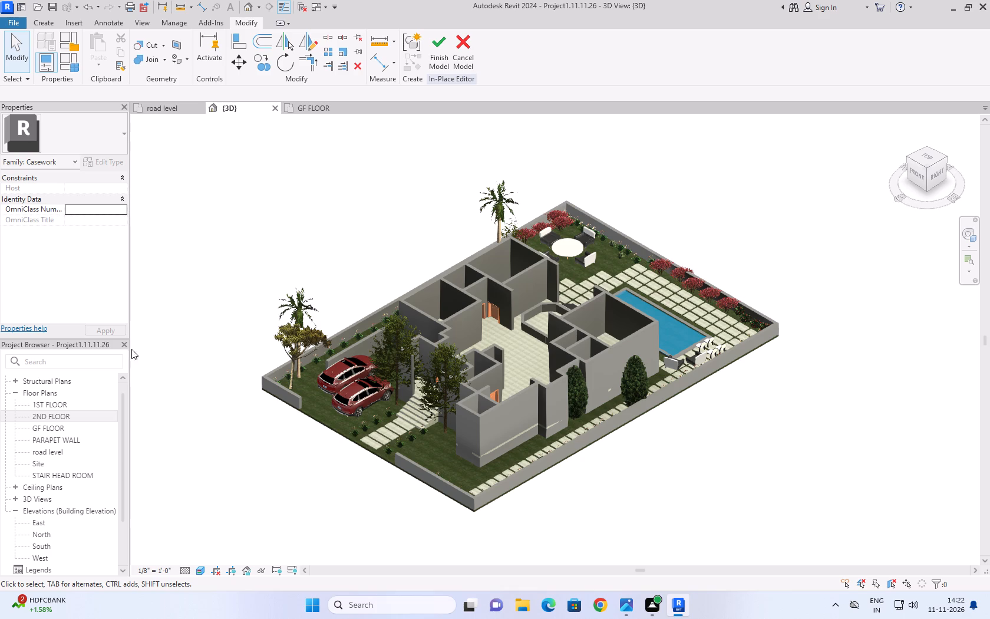
Examine the front yard, entrance steps and house layout from front and top angles, and finish the in-place model.
scroll(256, 311, "up", 6)
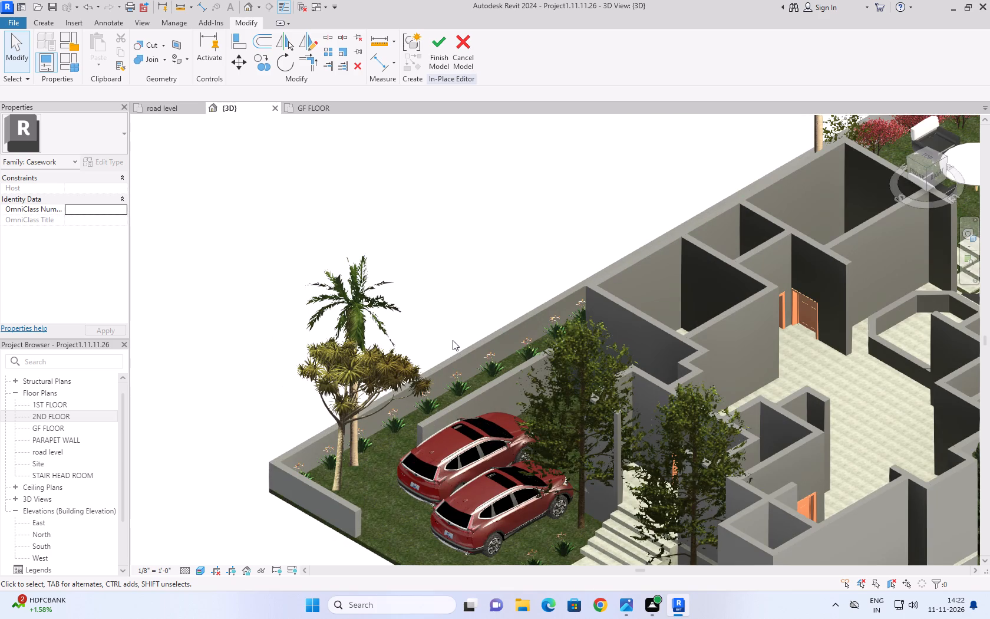
scroll(471, 299, "down", 4)
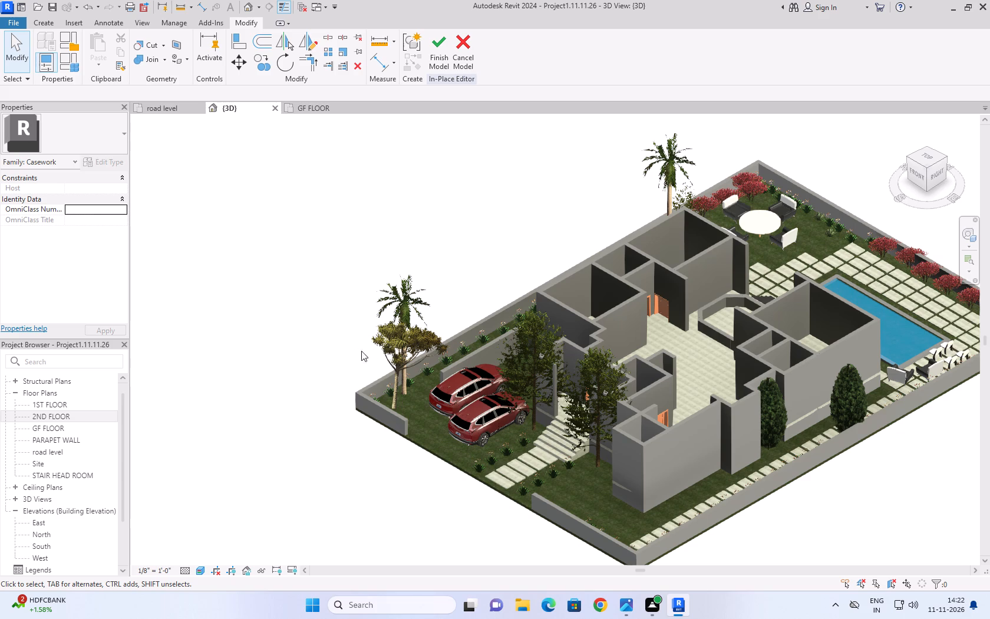
middle_click_drag(320, 318, 357, 345, "shift")
middle_click_drag(331, 329, 401, 376, "shift")
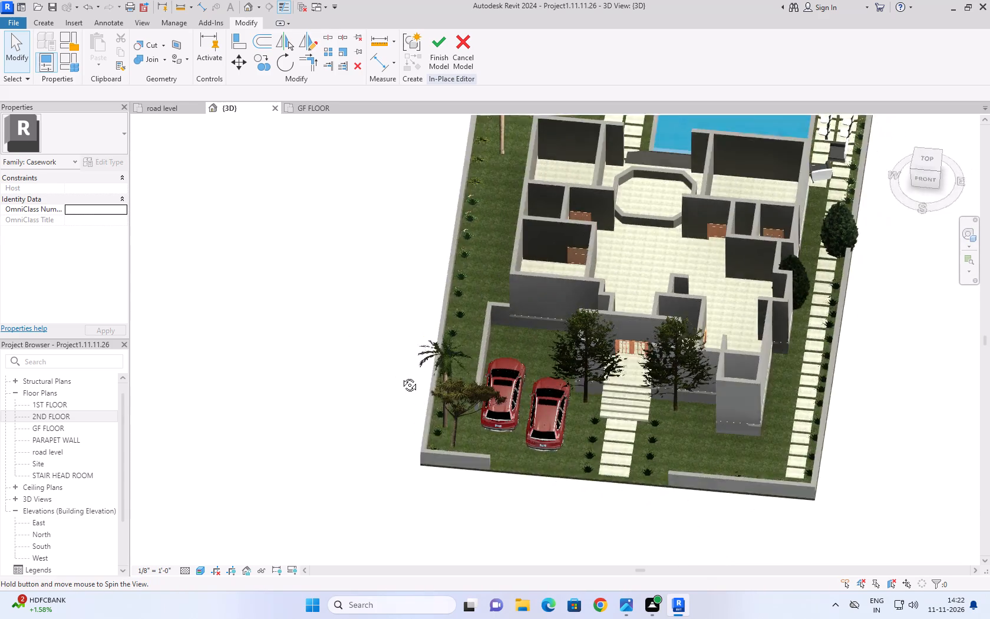
middle_click_drag(401, 376, 418, 373, "shift")
middle_click_drag(402, 315, 405, 383, "shift")
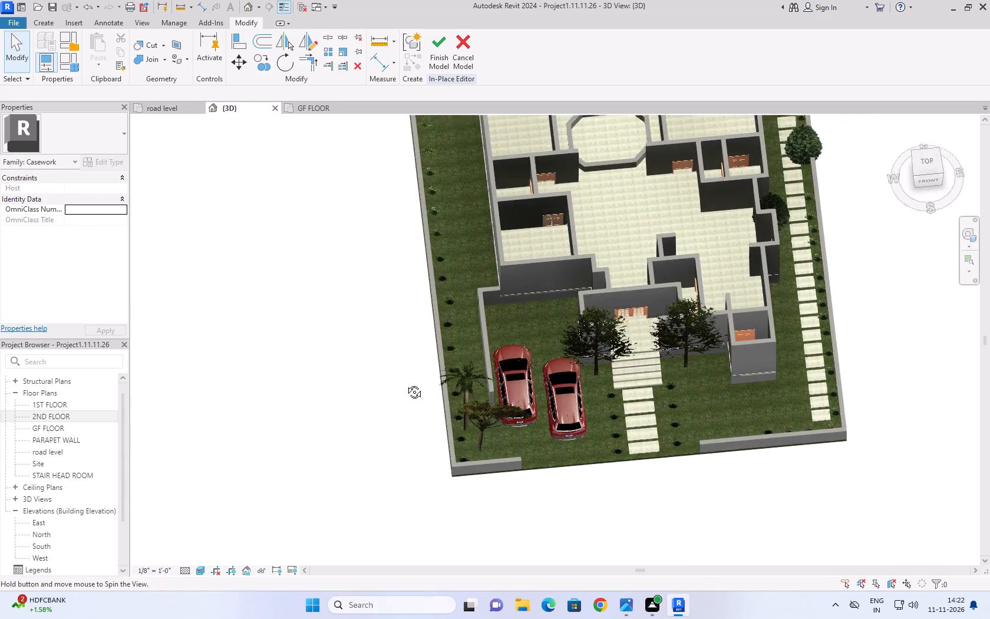
middle_click_drag(405, 383, 392, 528, "shift")
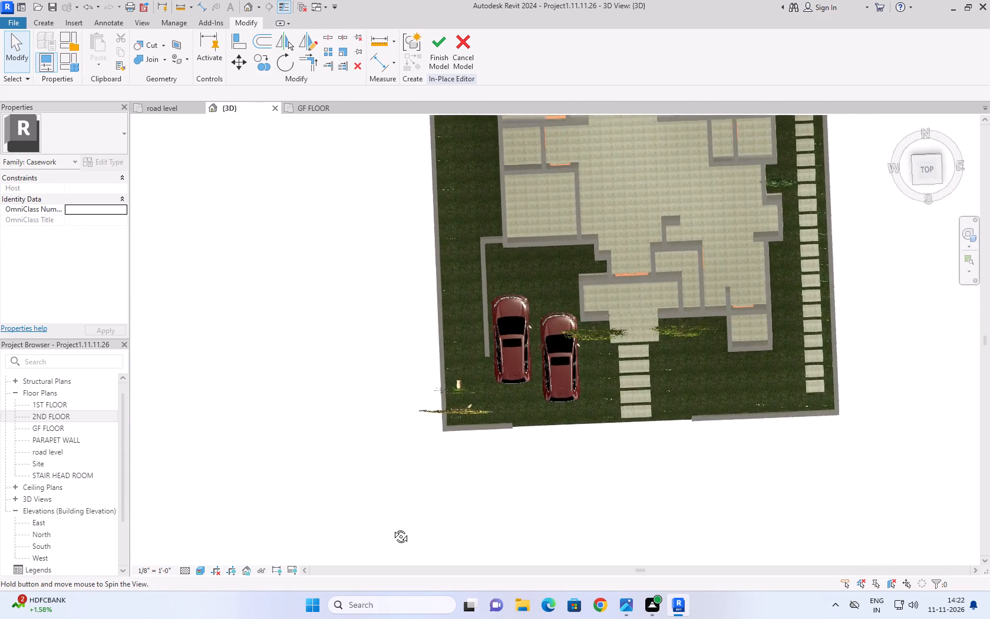
middle_click_drag(392, 528, 390, 345, "shift")
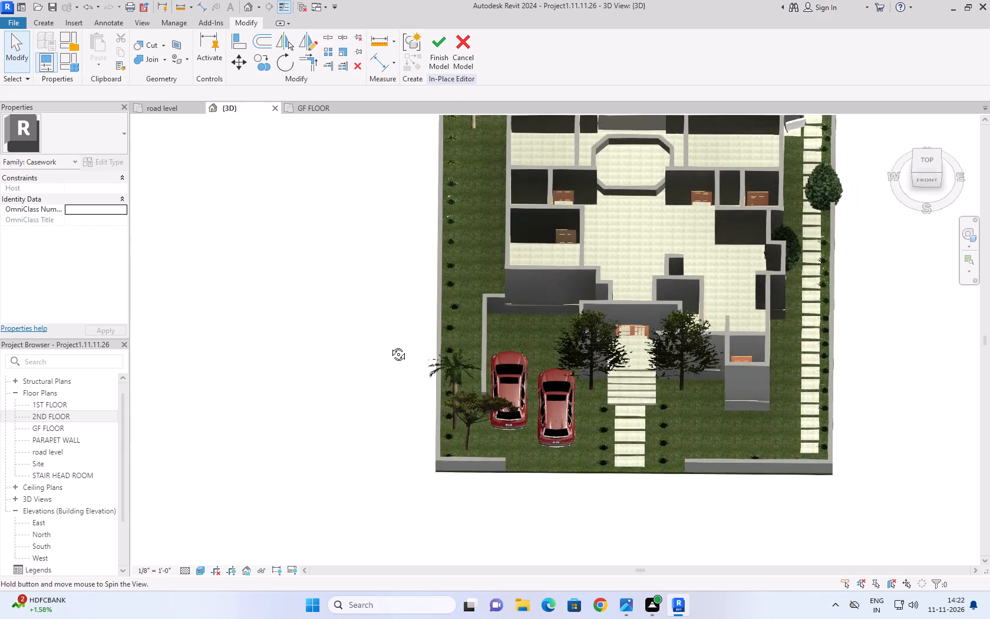
middle_click_drag(390, 345, 487, 505, "shift")
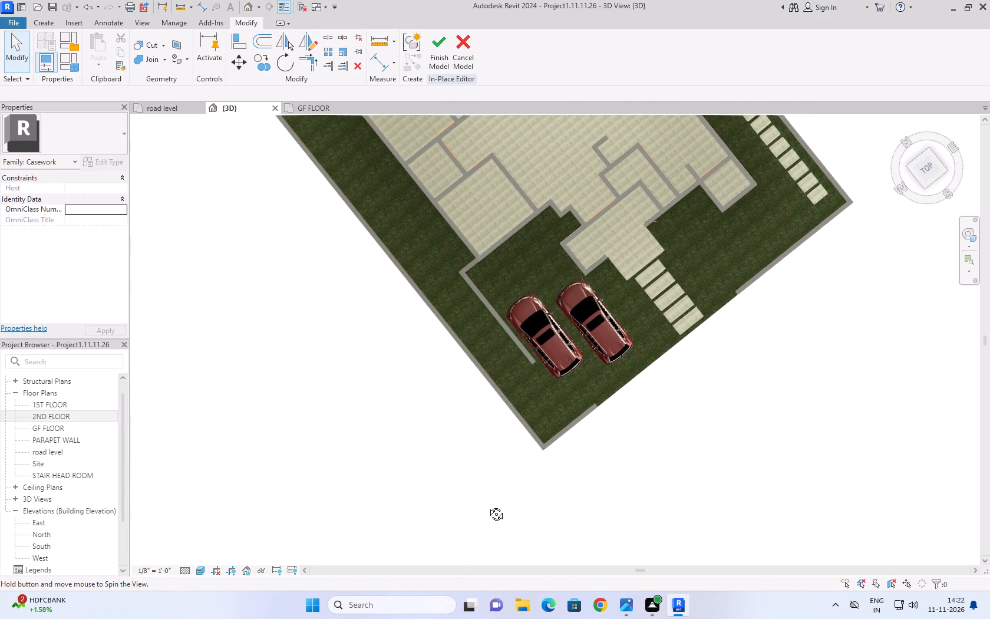
middle_click_drag(487, 505, 390, 272, "shift")
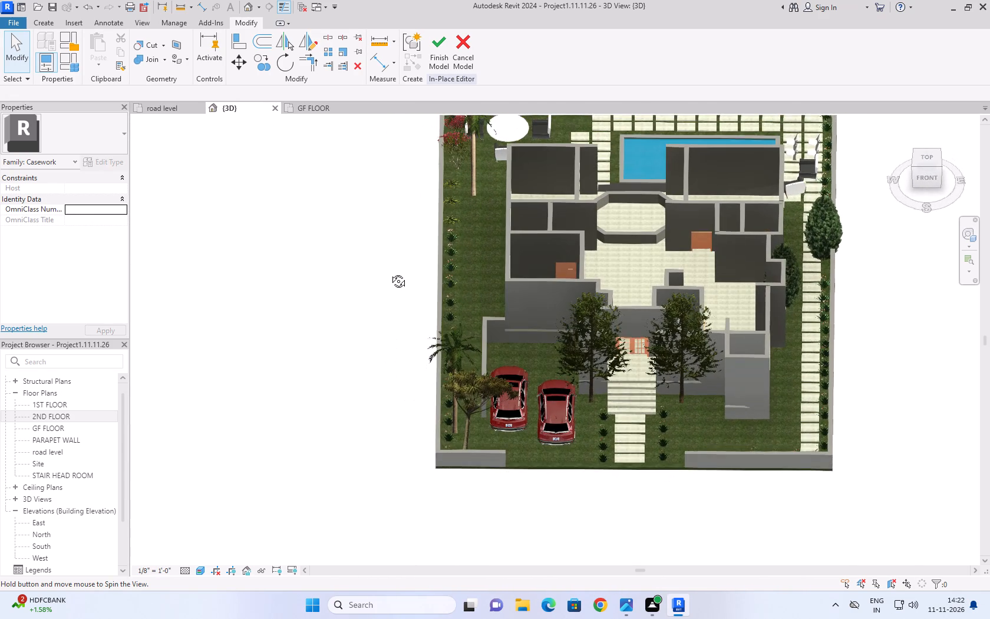
middle_click_drag(390, 272, 397, 253, "shift")
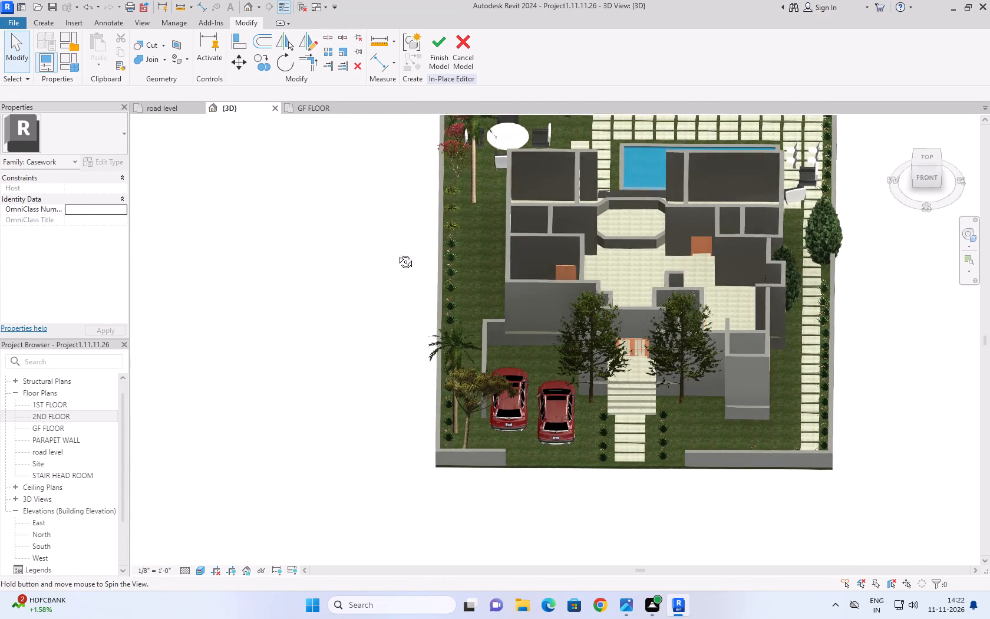
middle_click_drag(397, 253, 408, 218, "shift")
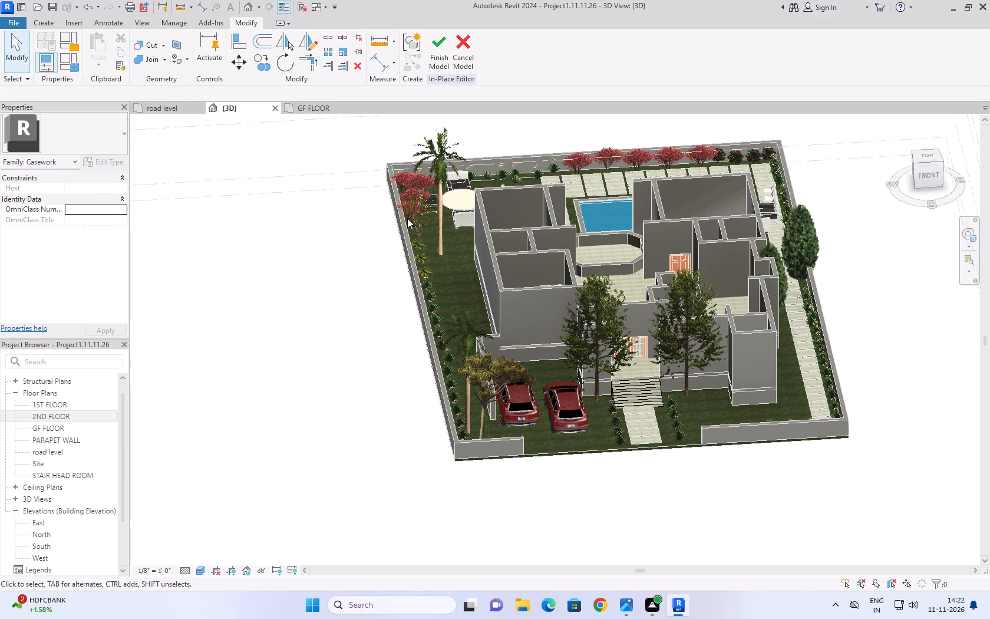
left_click(252, 328)
left_click(438, 52)
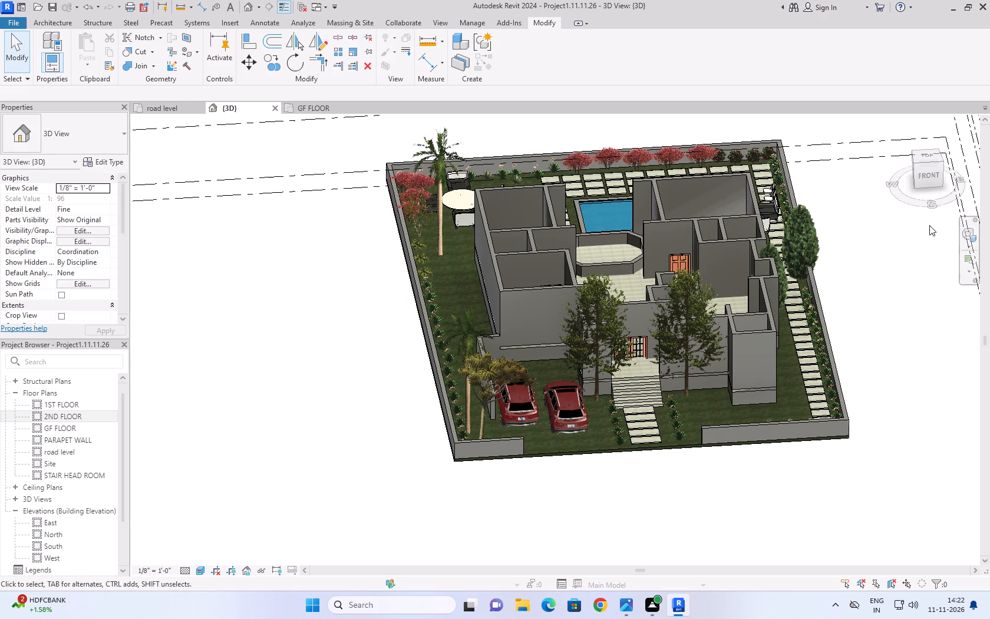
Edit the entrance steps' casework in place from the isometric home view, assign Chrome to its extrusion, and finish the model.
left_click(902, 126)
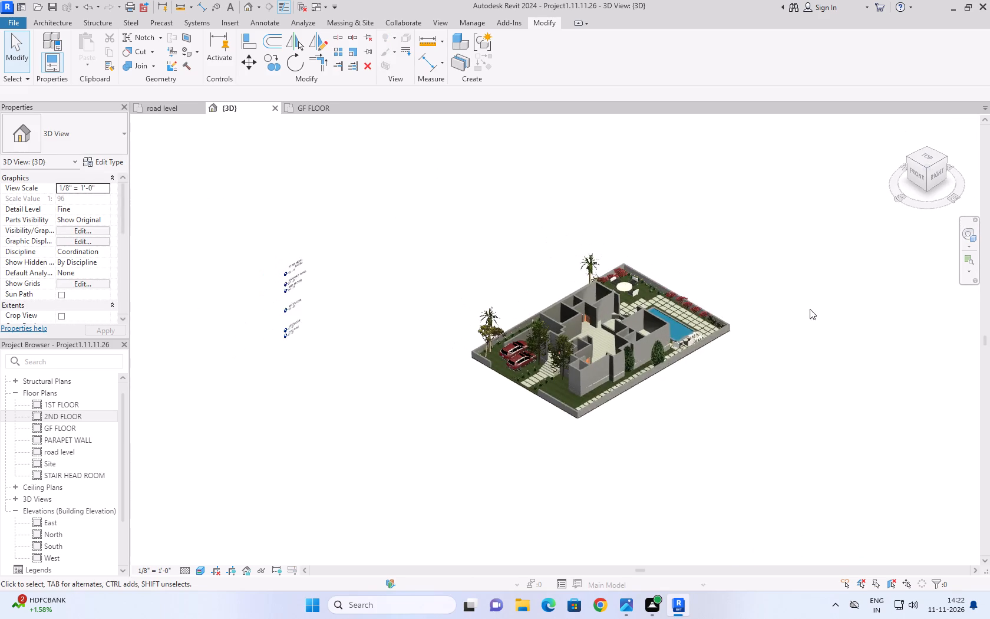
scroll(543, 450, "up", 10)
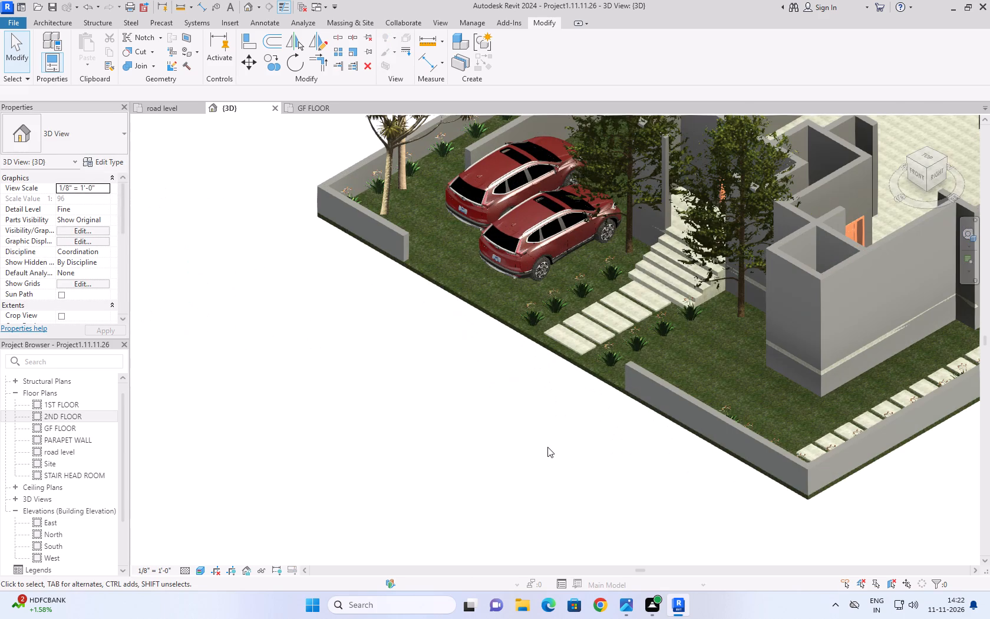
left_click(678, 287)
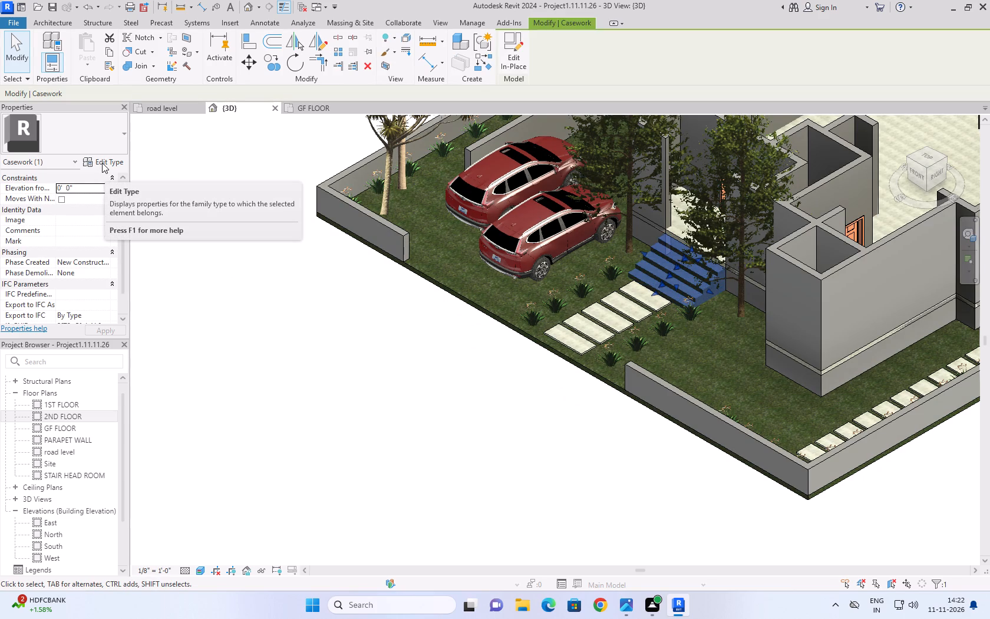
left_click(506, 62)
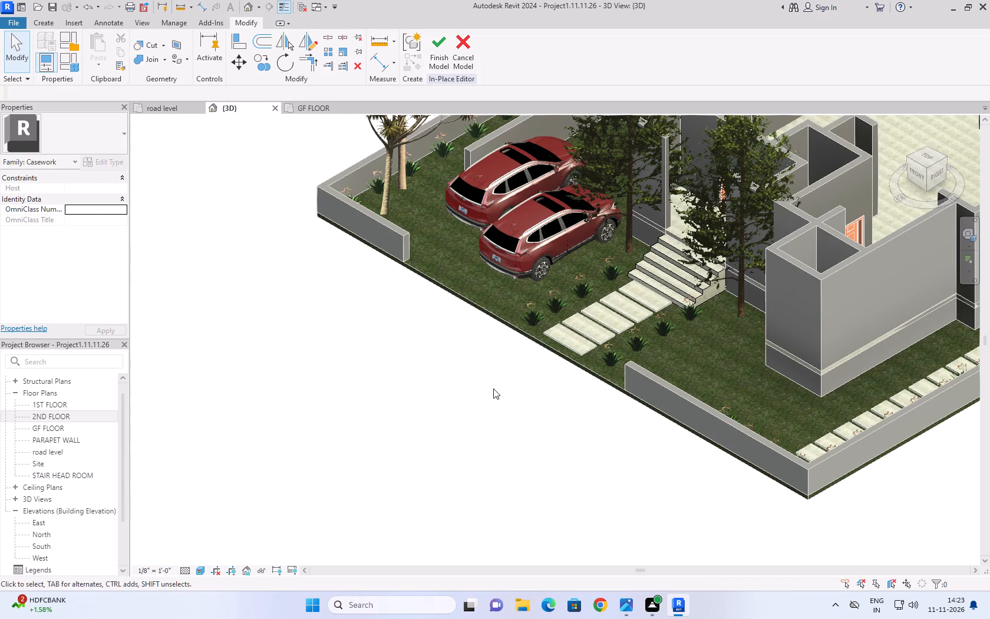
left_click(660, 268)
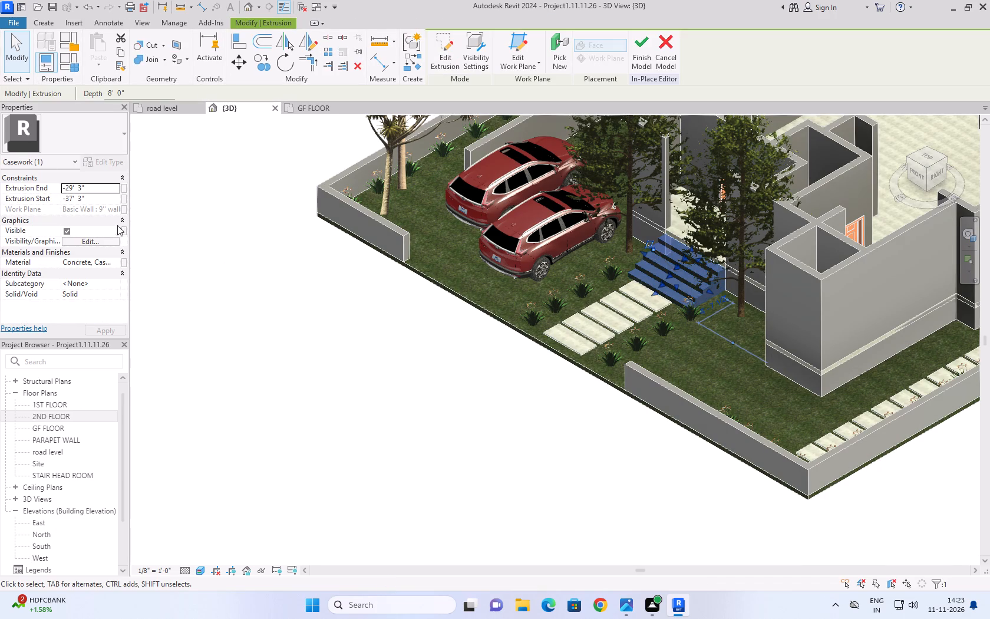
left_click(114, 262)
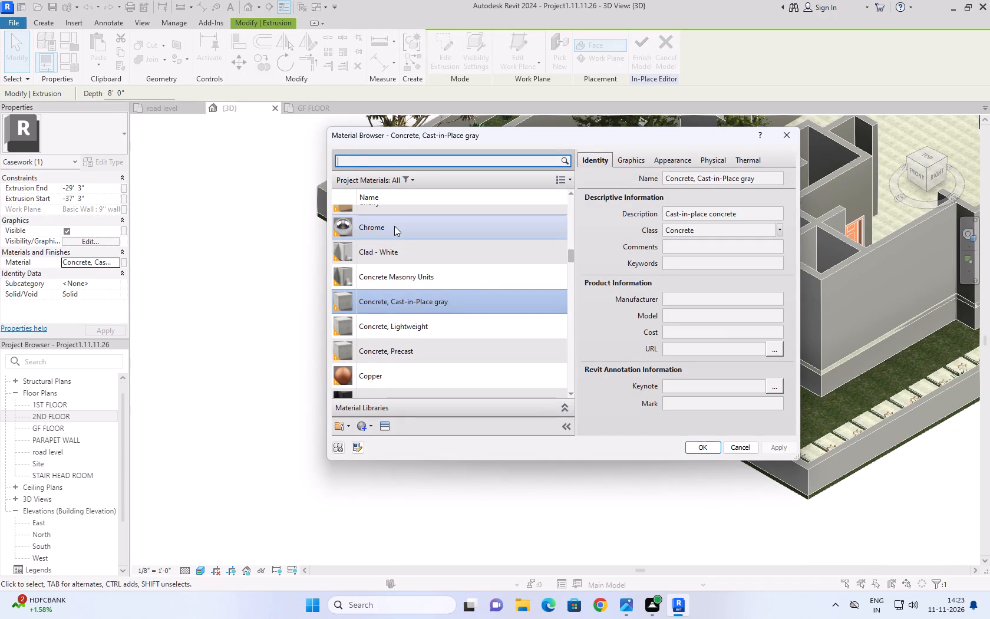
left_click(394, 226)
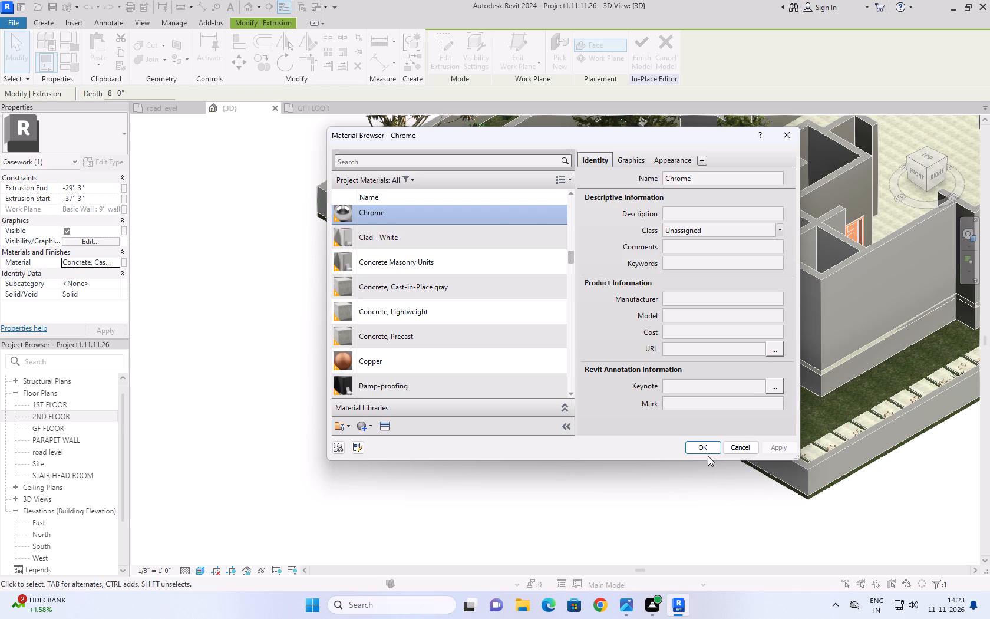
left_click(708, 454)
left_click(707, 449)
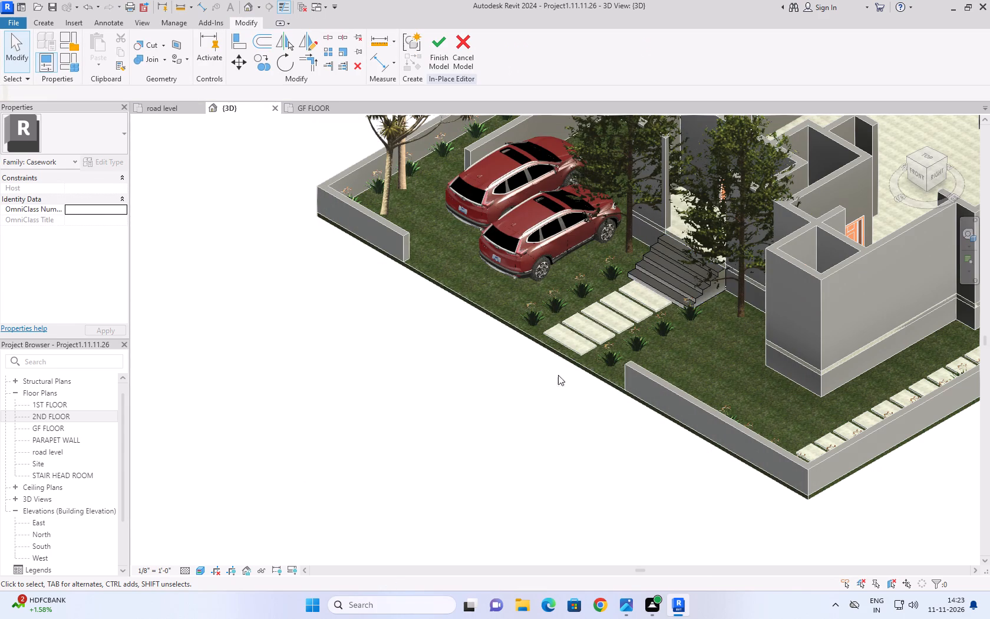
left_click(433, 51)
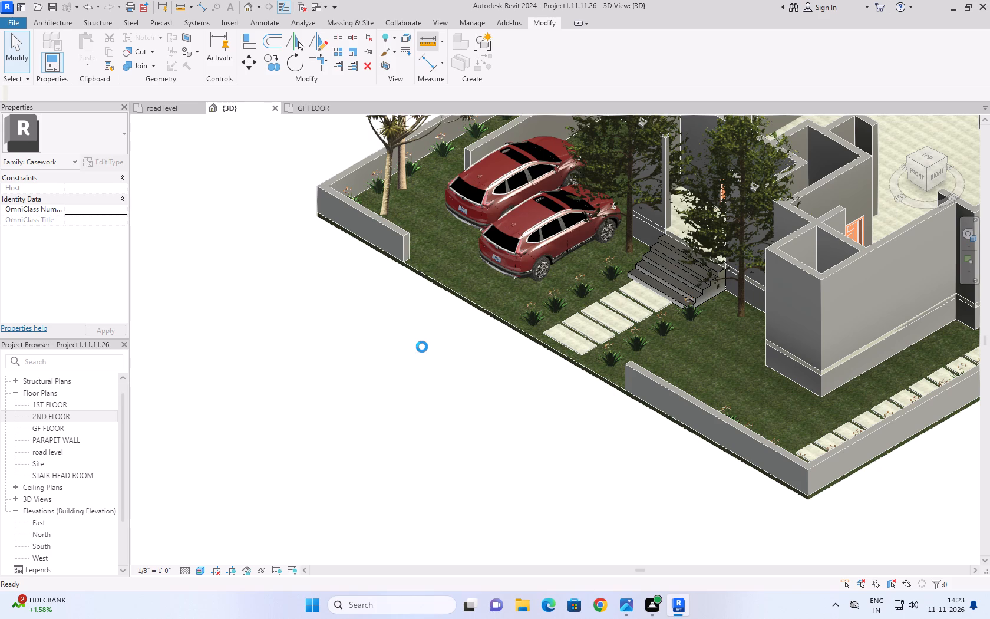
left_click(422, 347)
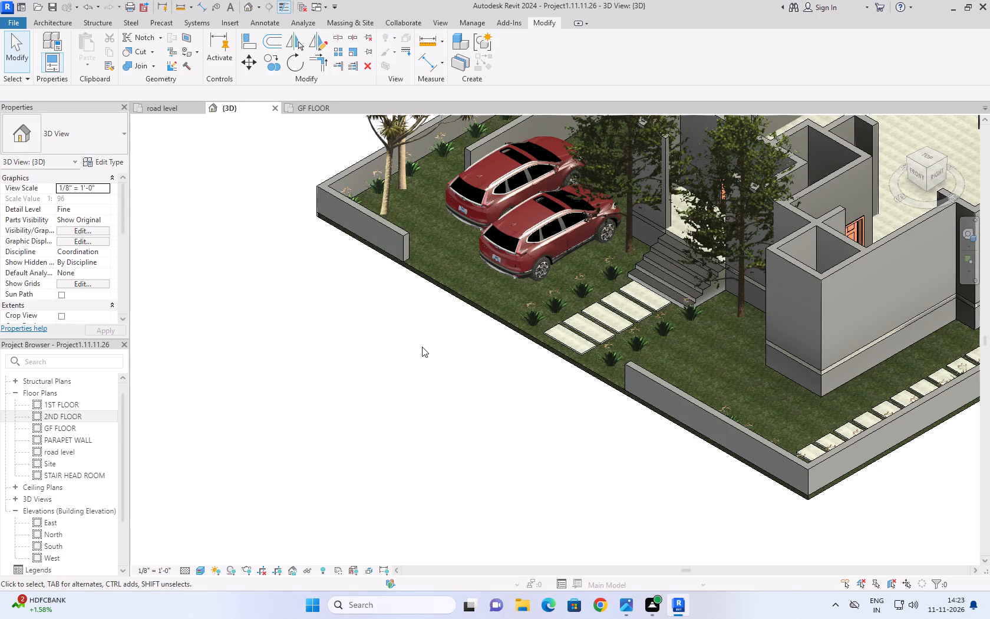
Edit the entrance steps' casework in place, assign the Black, Glossy material to its extrusion, and finish the model.
scroll(422, 347, "down", 4)
scroll(422, 347, "up", 3)
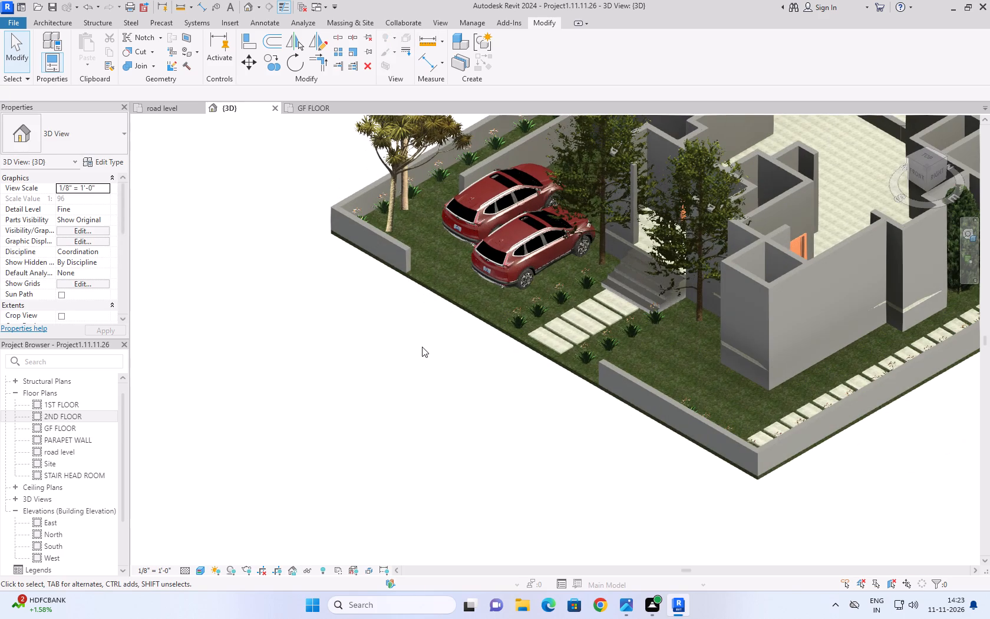
middle_click_drag(422, 347, 300, 416)
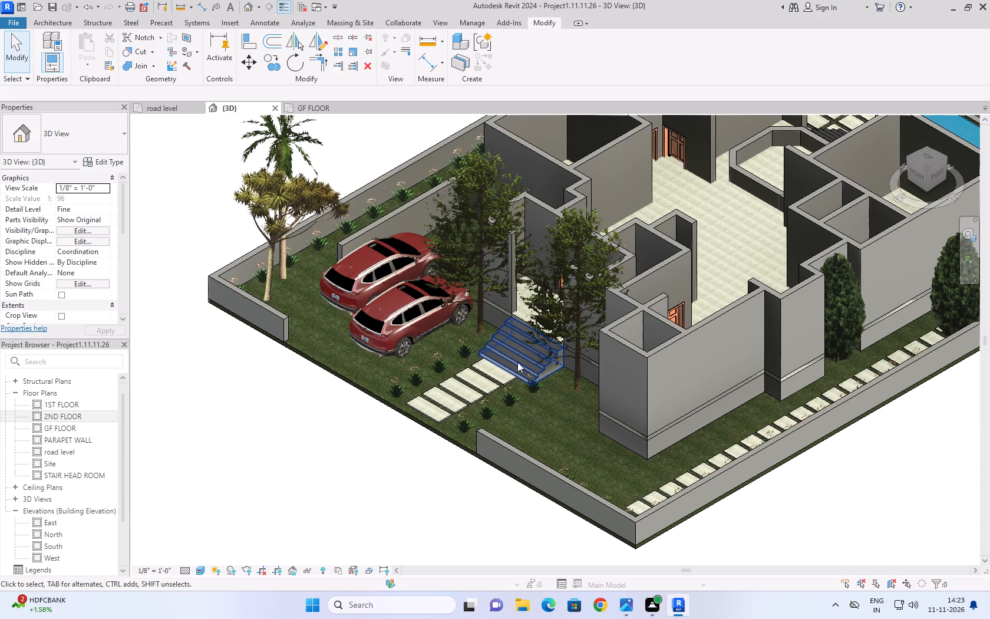
left_click(517, 362)
left_click(527, 61)
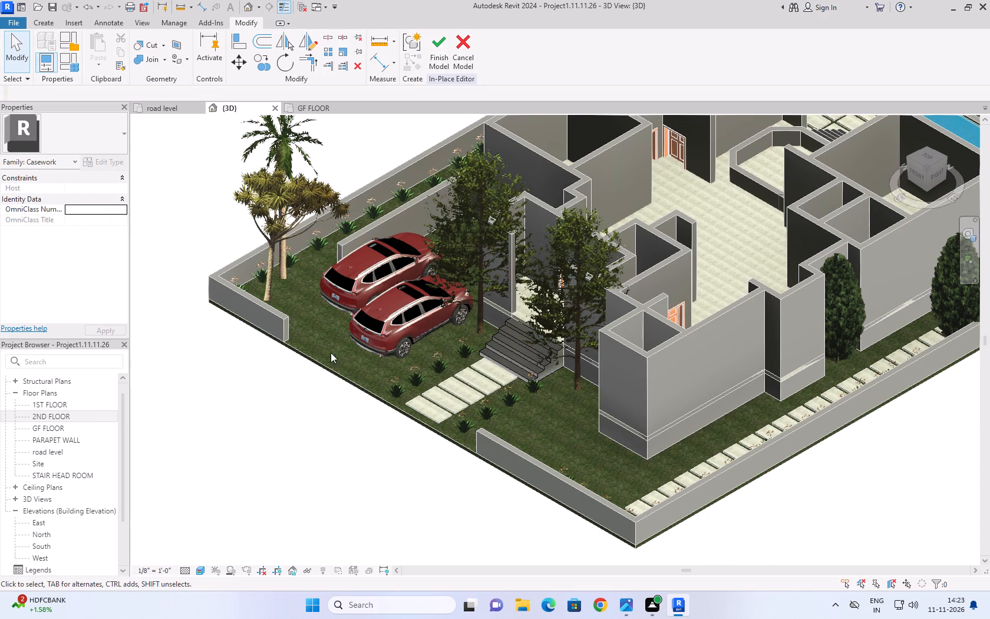
left_click(541, 368)
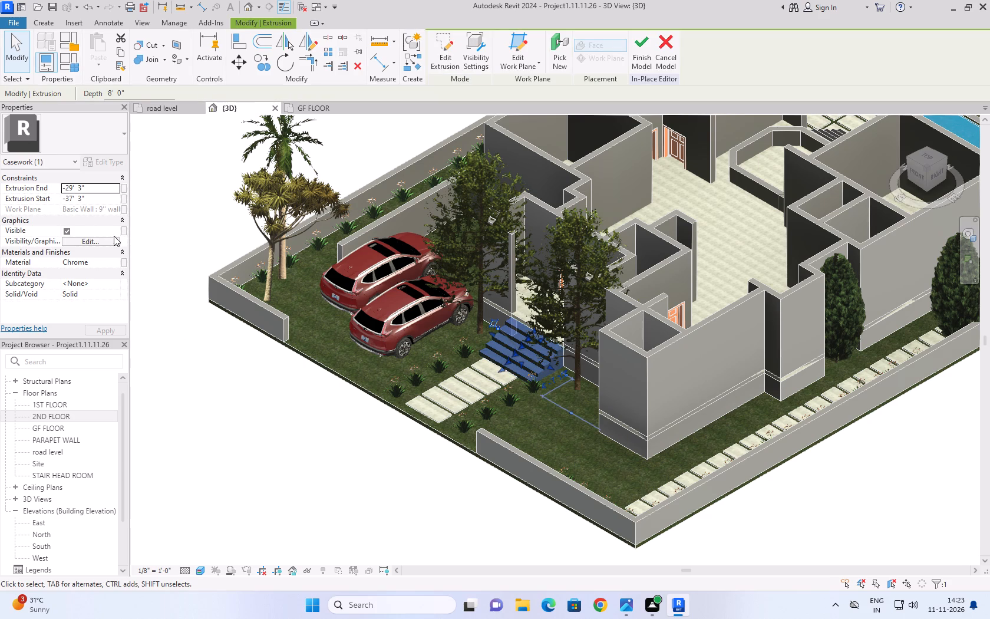
left_click(114, 265)
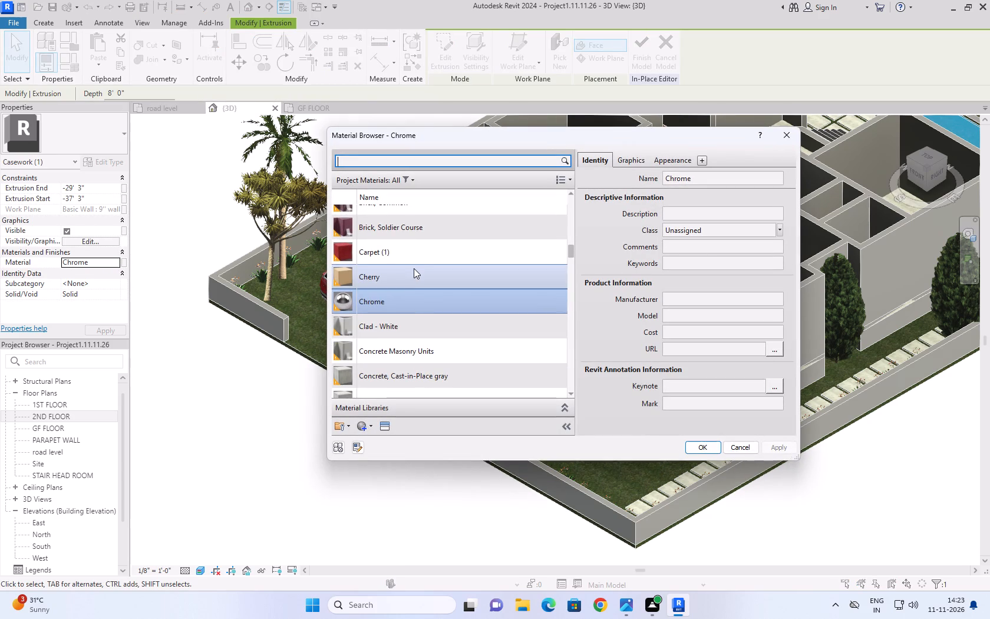
scroll(414, 268, "up", 4)
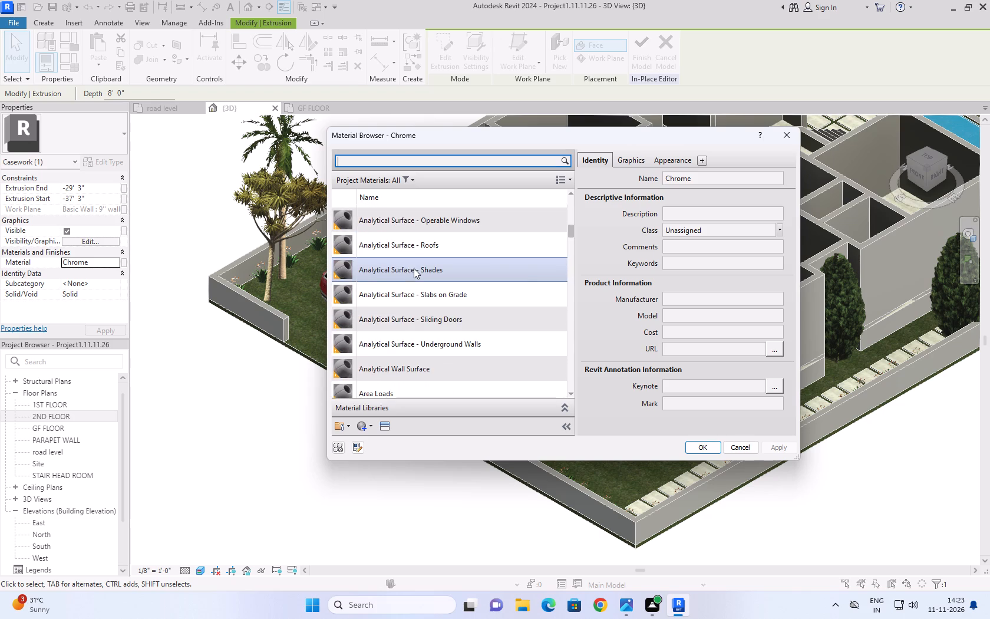
scroll(414, 268, "down", 3)
left_click(403, 252)
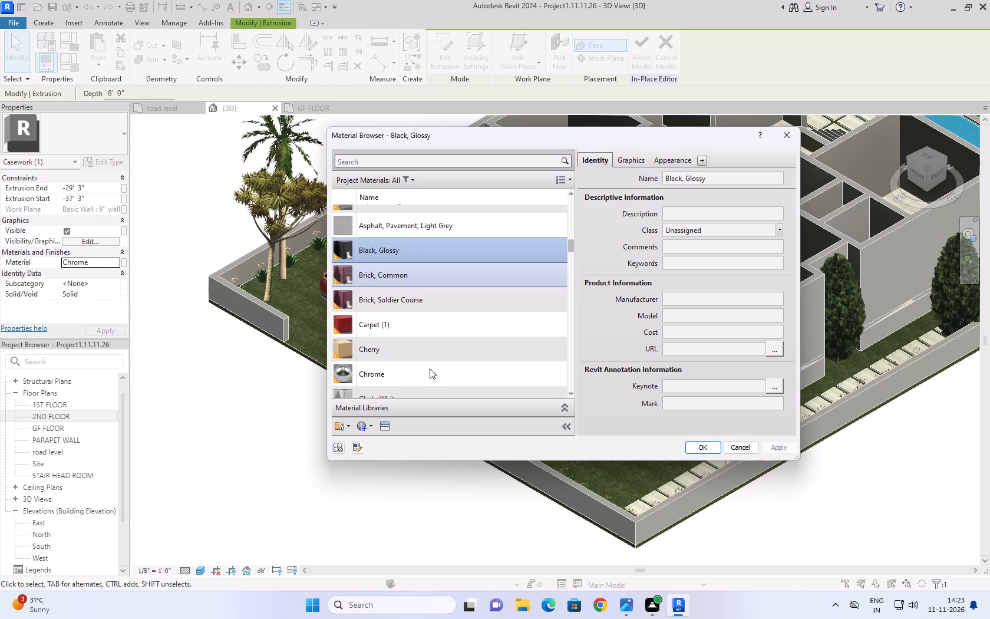
left_click(716, 440)
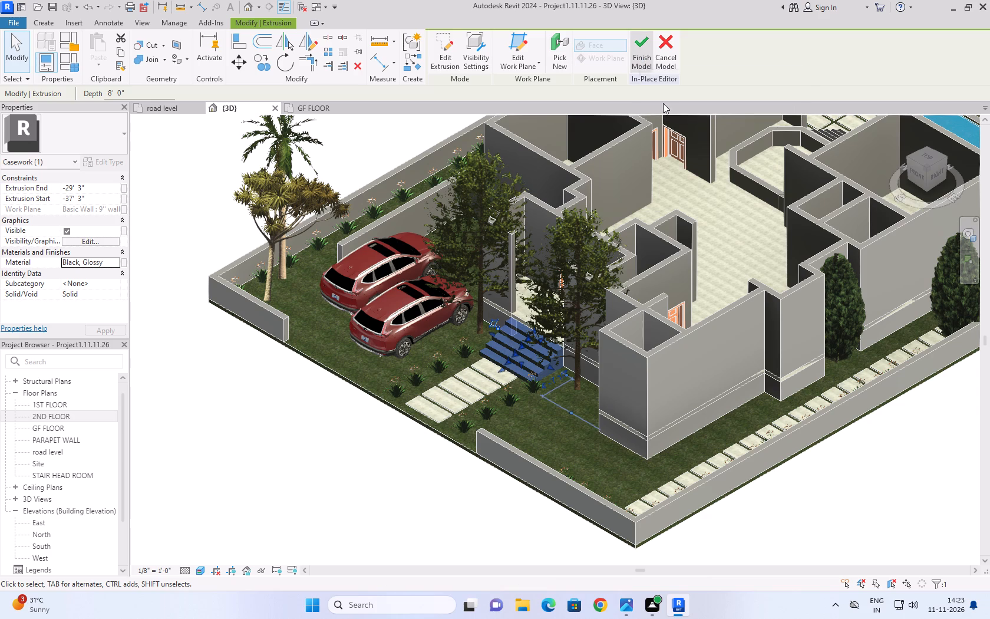
left_click(644, 58)
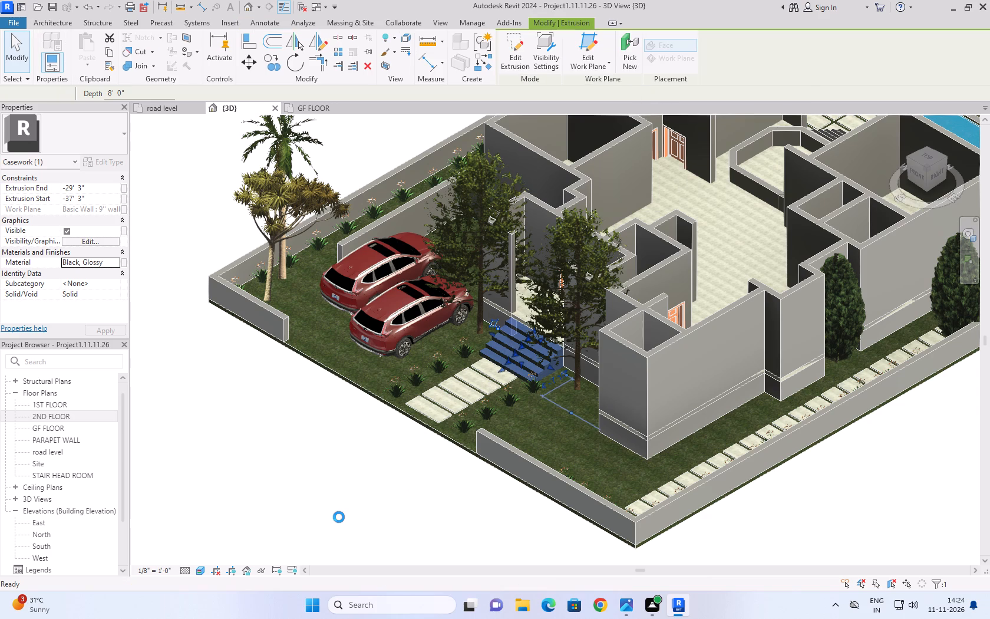
left_click(325, 487)
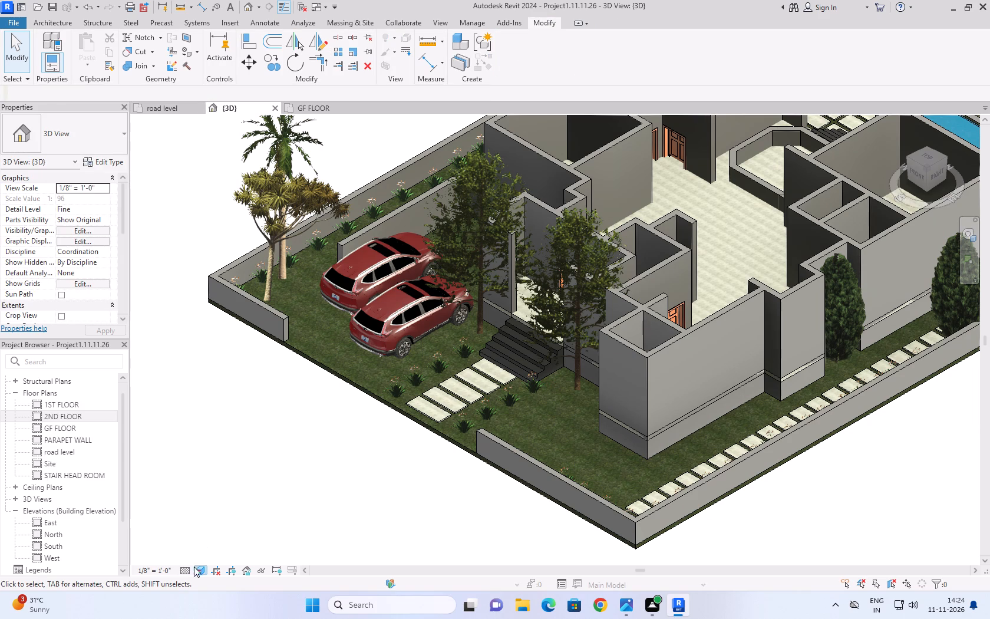
Inspect the entrance steps' finish at Fine detail level, up close and against the whole plot.
left_click(189, 571)
left_click(192, 557)
scroll(506, 342, "up", 14)
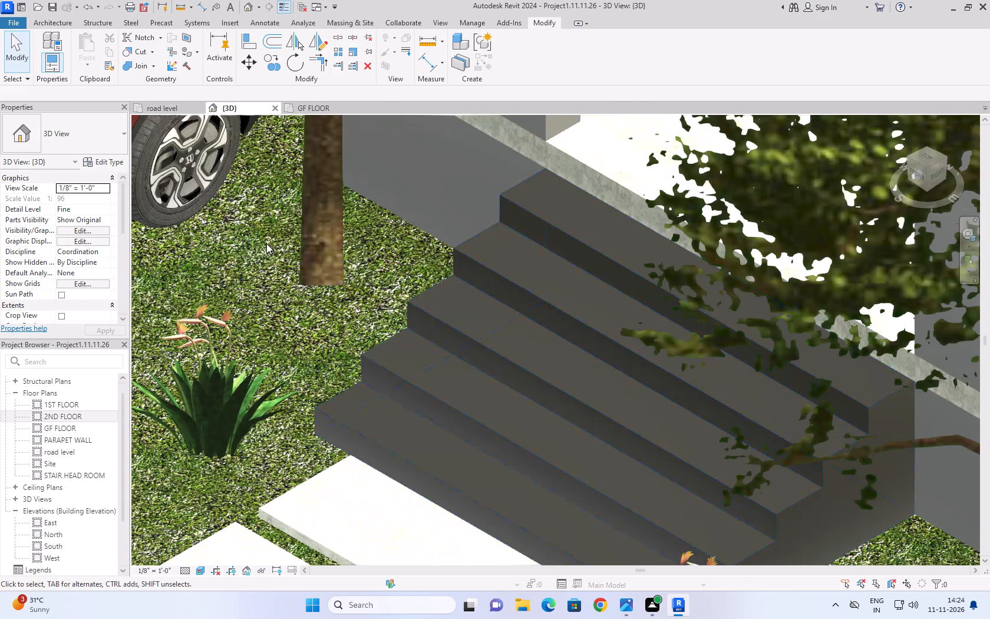
scroll(266, 243, "down", 8)
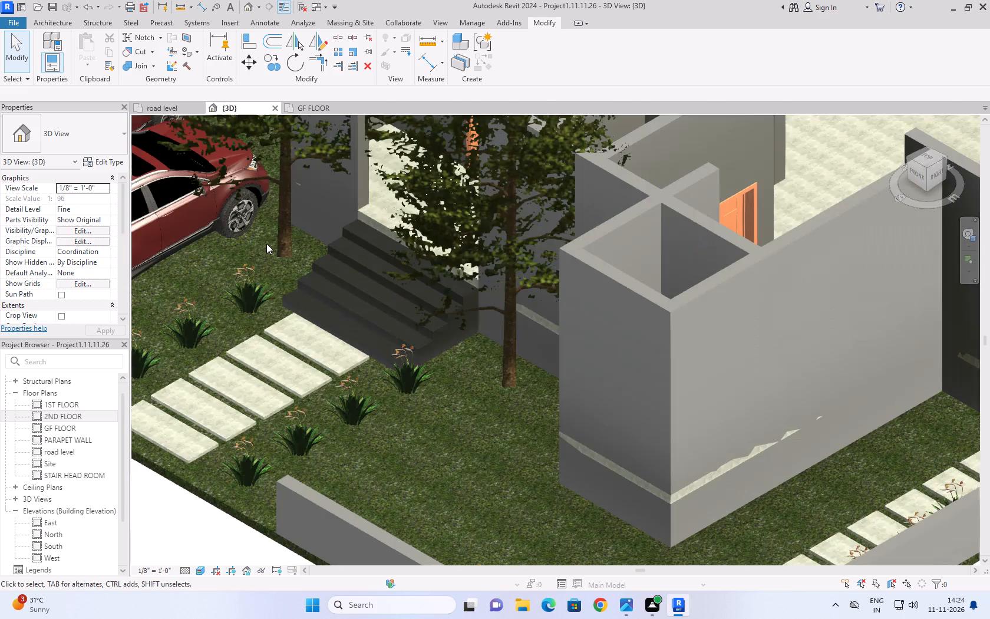
scroll(266, 243, "down", 13)
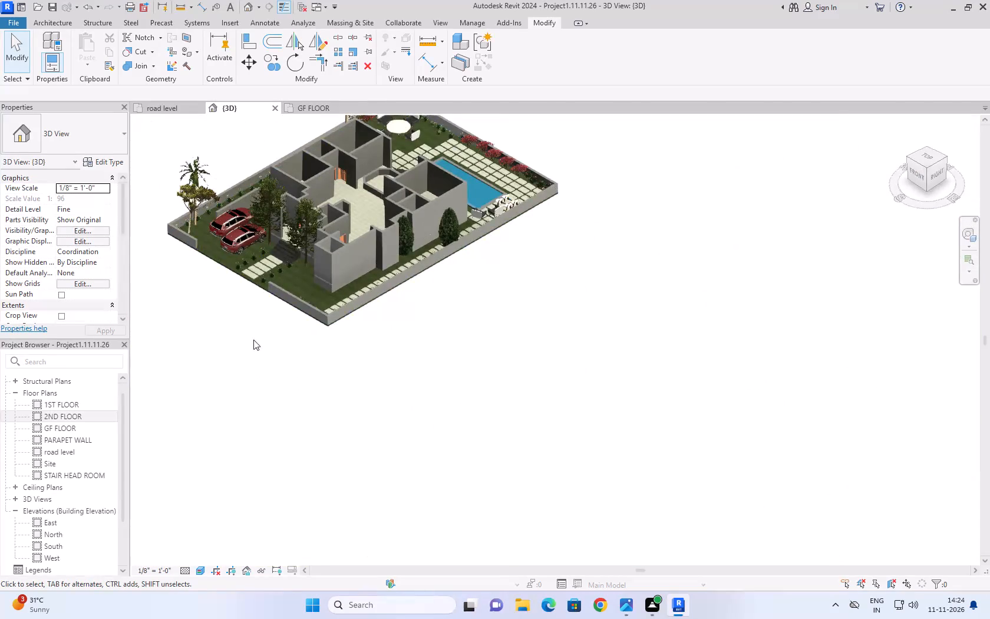
Compare the house model in 3D with the 3BHK luxury home reference image beside the road level plan.
middle_click_drag(265, 348, 367, 529)
scroll(310, 468, "up", 5)
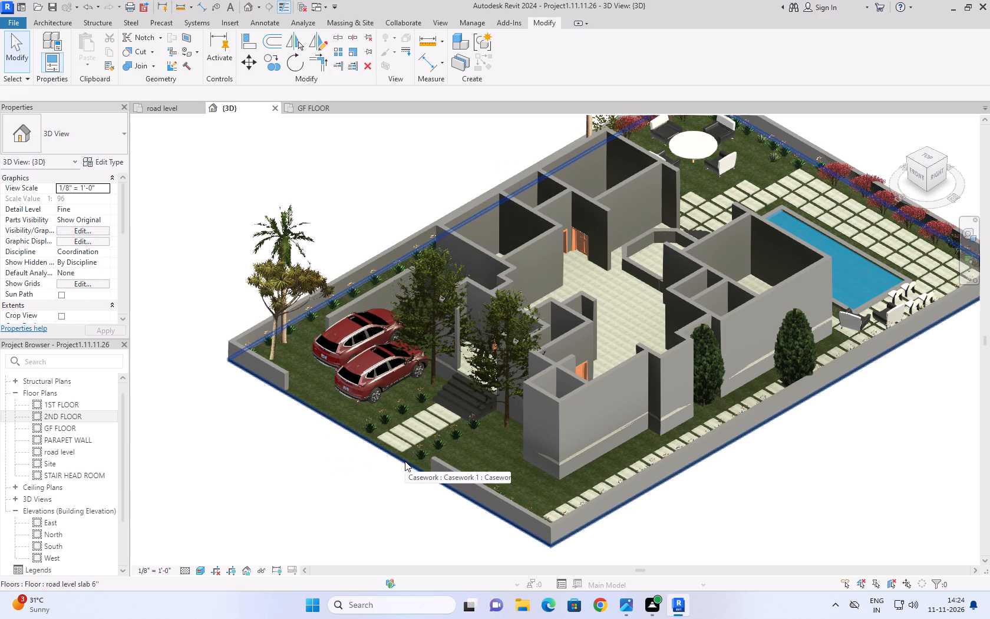
scroll(616, 236, "up", 1)
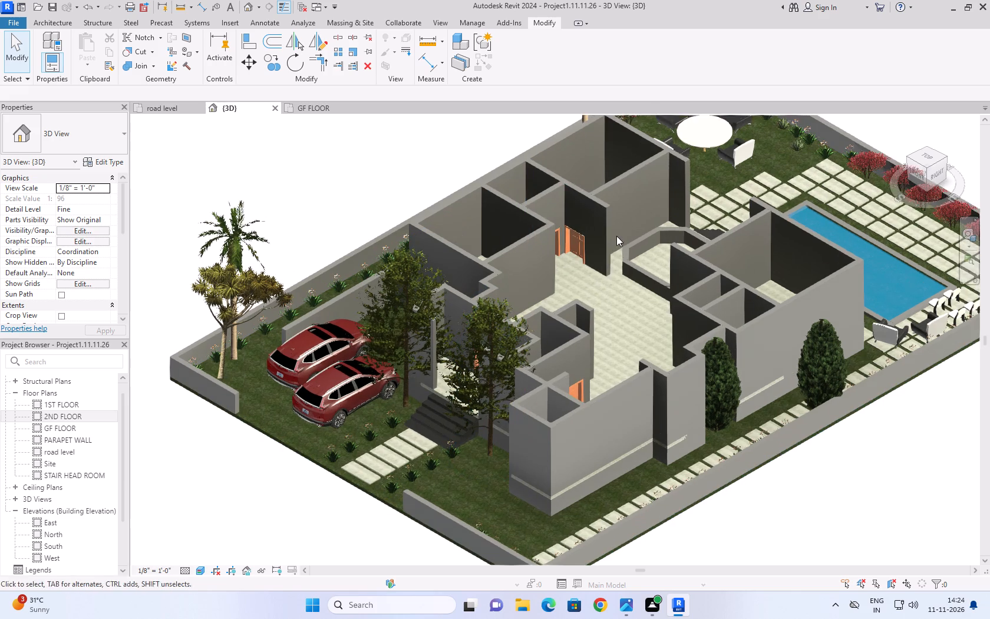
middle_click_drag(616, 236, 609, 331)
scroll(618, 255, "down", 1)
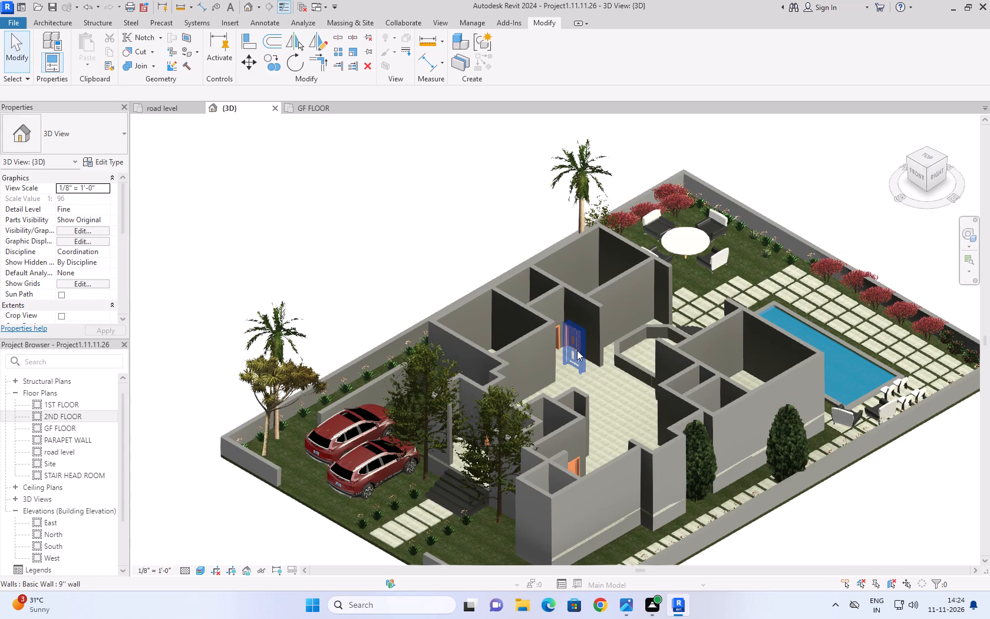
left_click(161, 103)
scroll(378, 302, "down", 17)
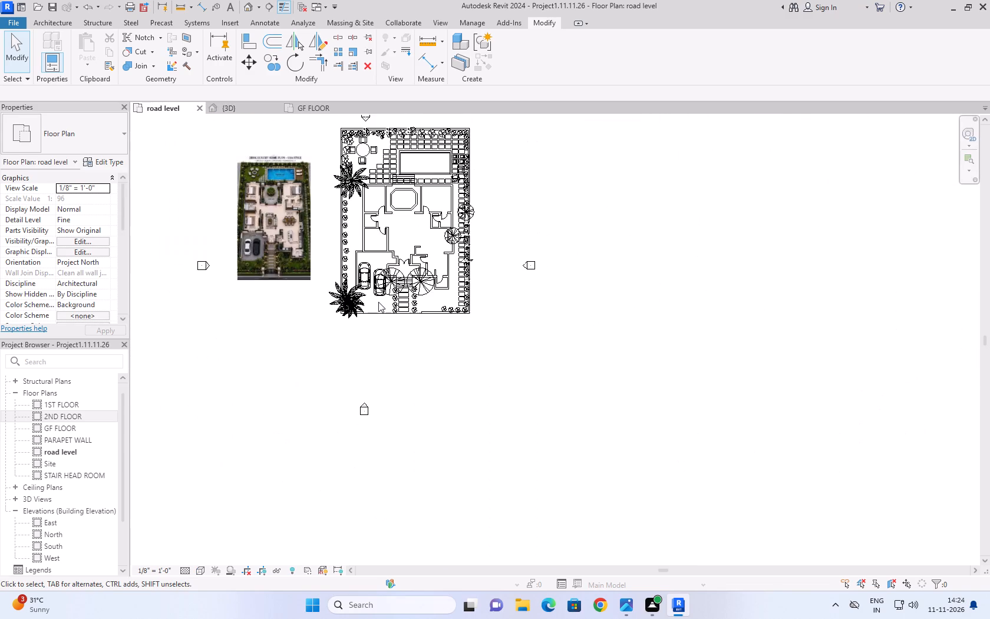
scroll(232, 190, "up", 11)
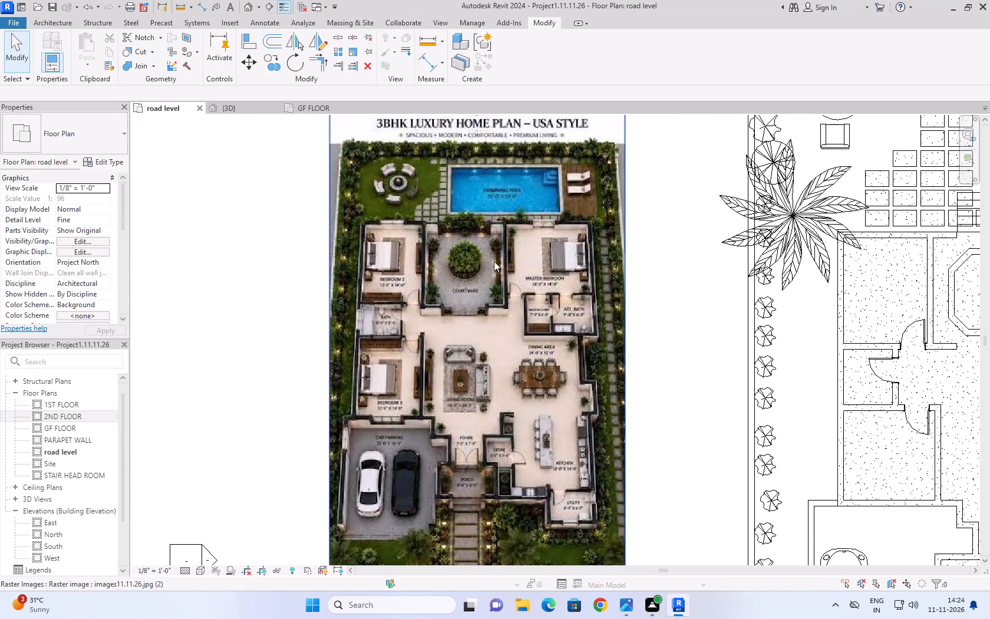
scroll(479, 253, "up", 1)
middle_click_drag(479, 253, 425, 357)
scroll(610, 341, "down", 4)
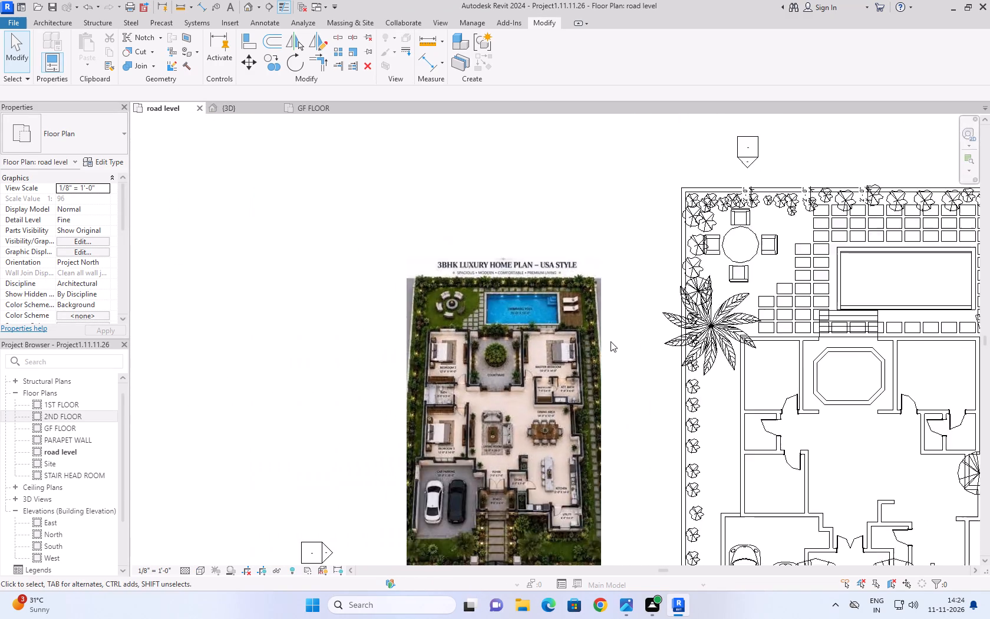
scroll(610, 341, "down", 4)
middle_click_drag(817, 331, 725, 377)
scroll(683, 407, "up", 2)
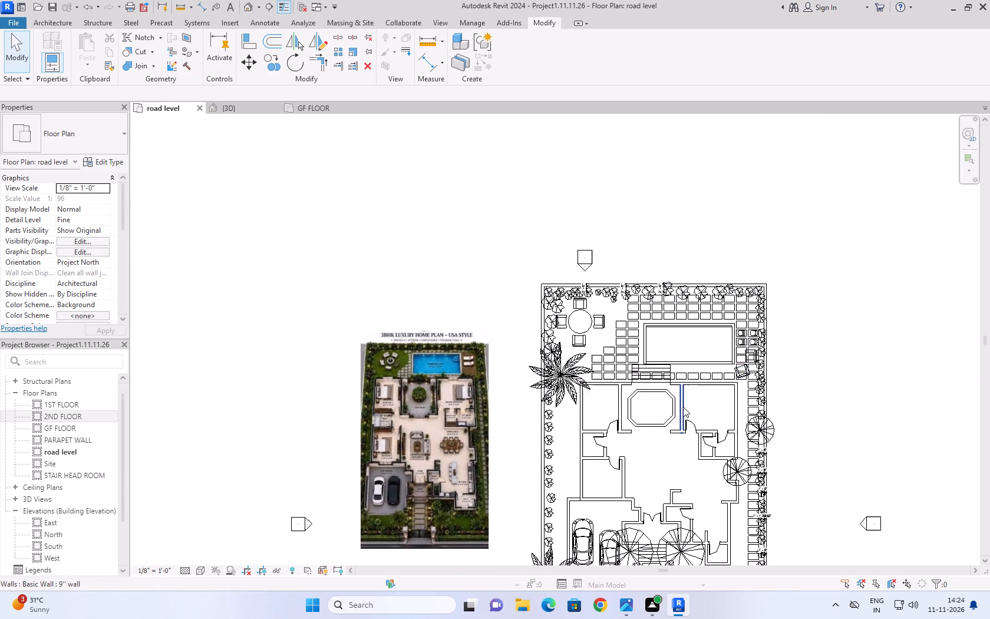
Place another RPC Tree - Tropical Grass Palm - 18' at the centre of the octagonal courtyard planter on the road level plan.
scroll(699, 330, "down", 5)
scroll(639, 492, "up", 11)
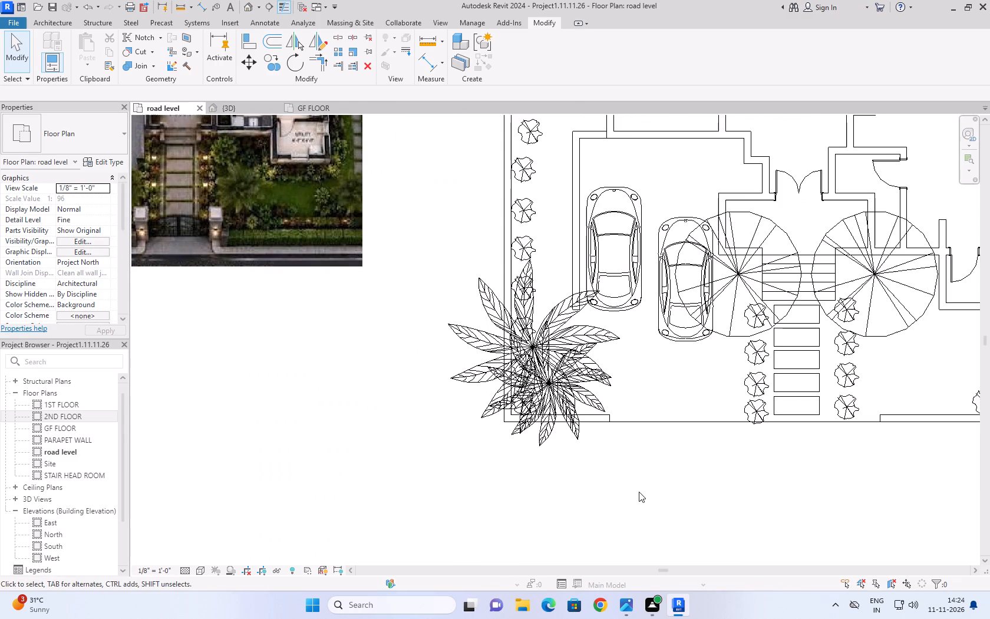
left_click(593, 401)
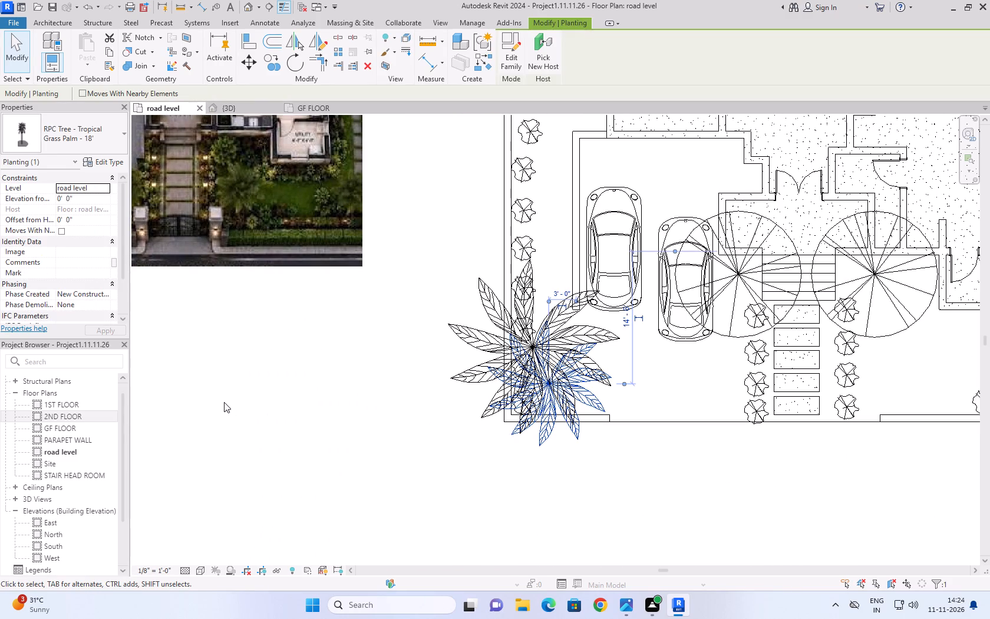
type("cs")
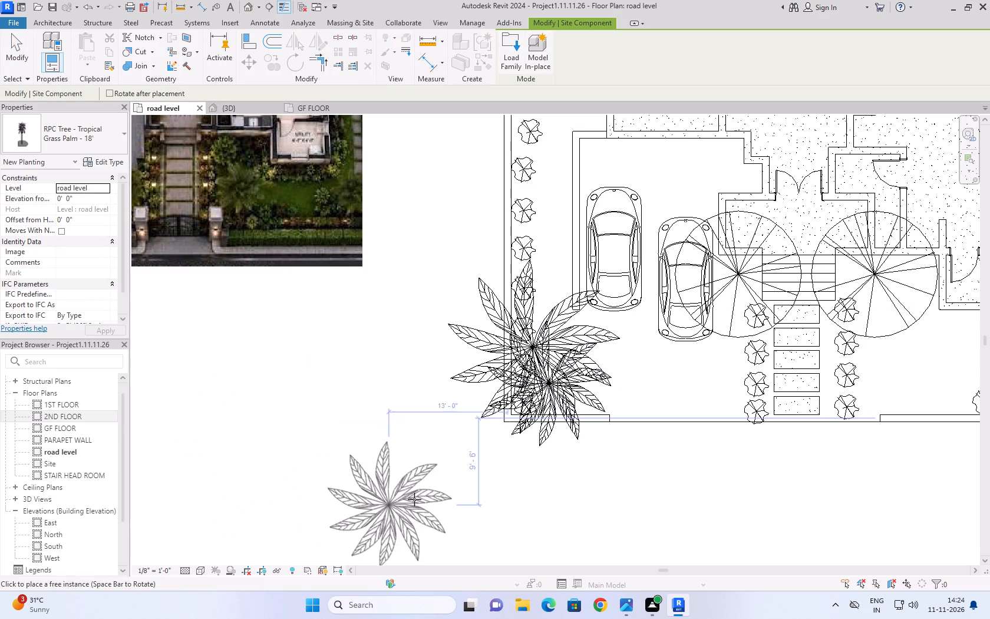
scroll(477, 470, "down", 9)
scroll(557, 304, "up", 8)
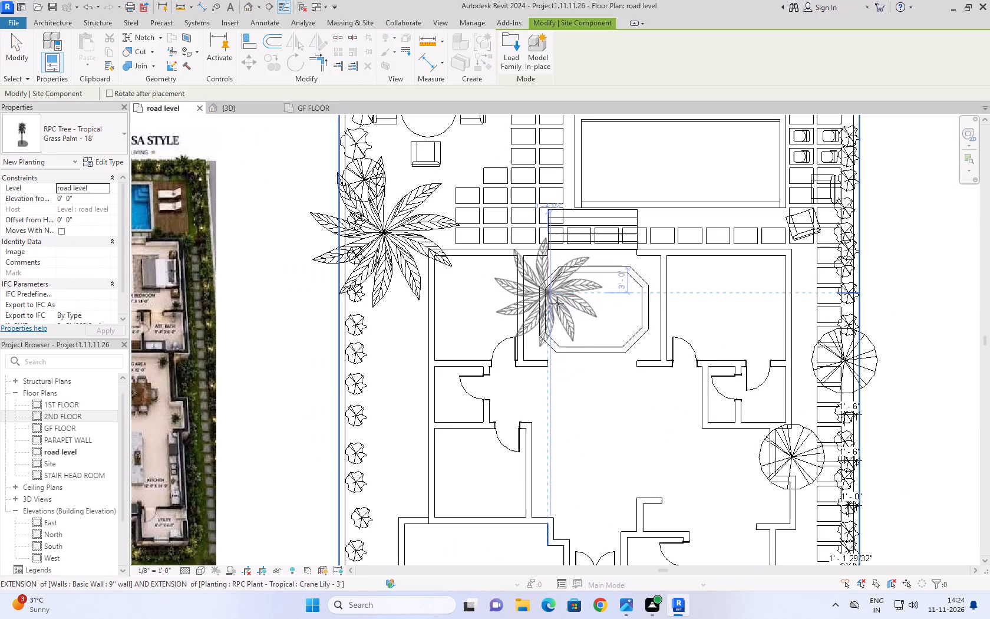
left_click(593, 307)
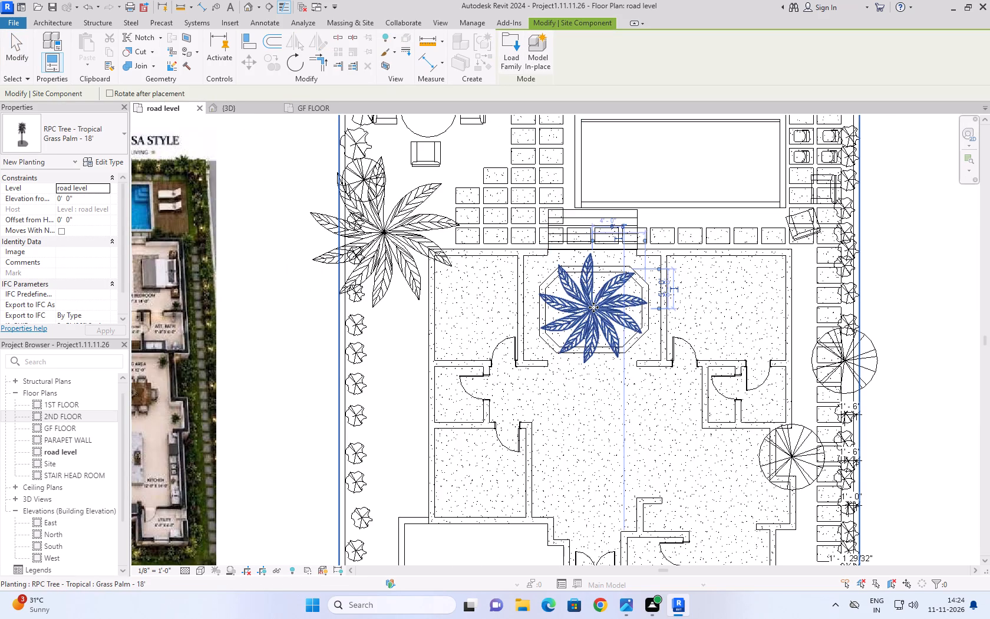
Inspect the courtyard palm in 3D and from the front against the entrance trees and roofline, and end the tree placement.
left_click(250, 105)
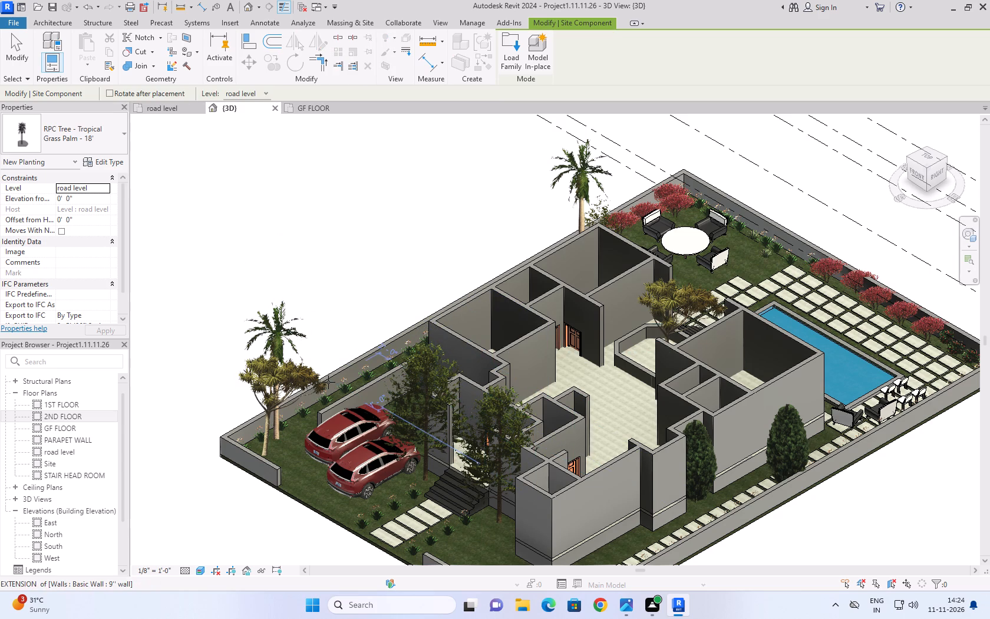
scroll(326, 386, "up", 1)
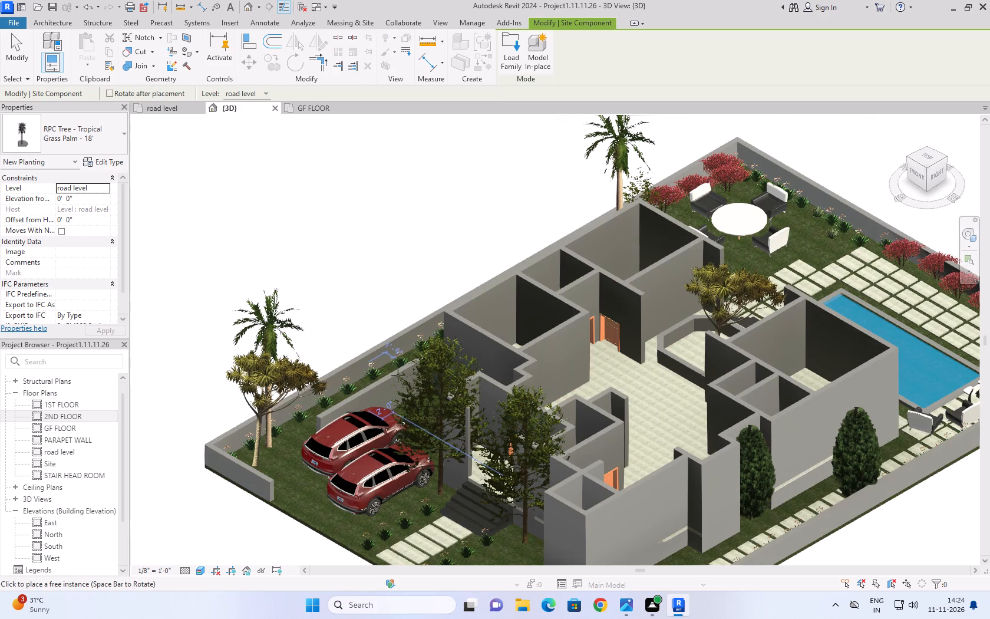
left_click(921, 173)
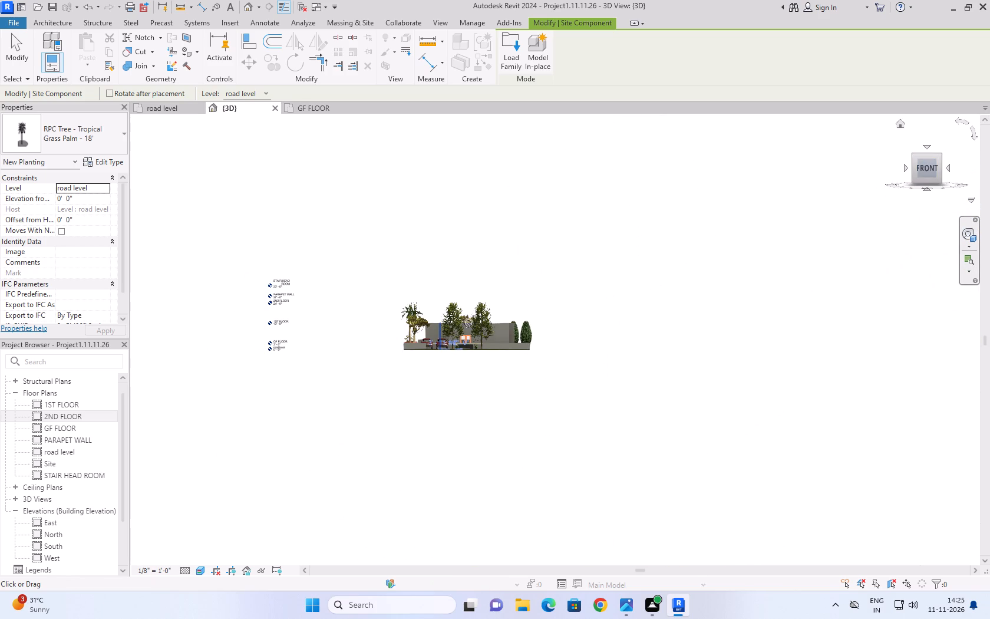
scroll(464, 323, "up", 10)
middle_click_drag(845, 315, 404, 332)
scroll(587, 328, "up", 1)
scroll(641, 415, "up", 7)
scroll(614, 370, "down", 5)
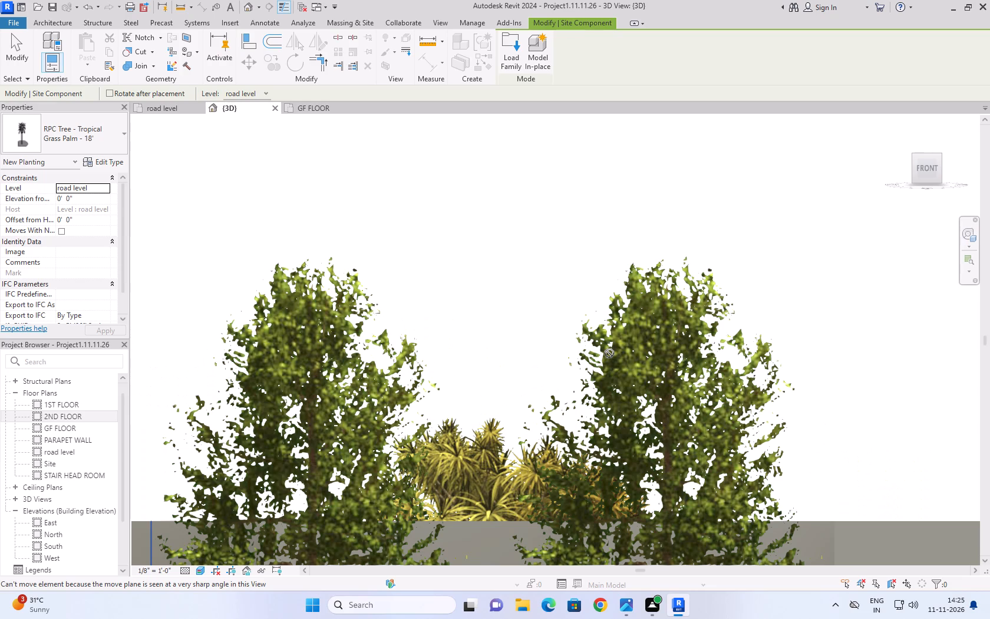
scroll(609, 353, "down", 7)
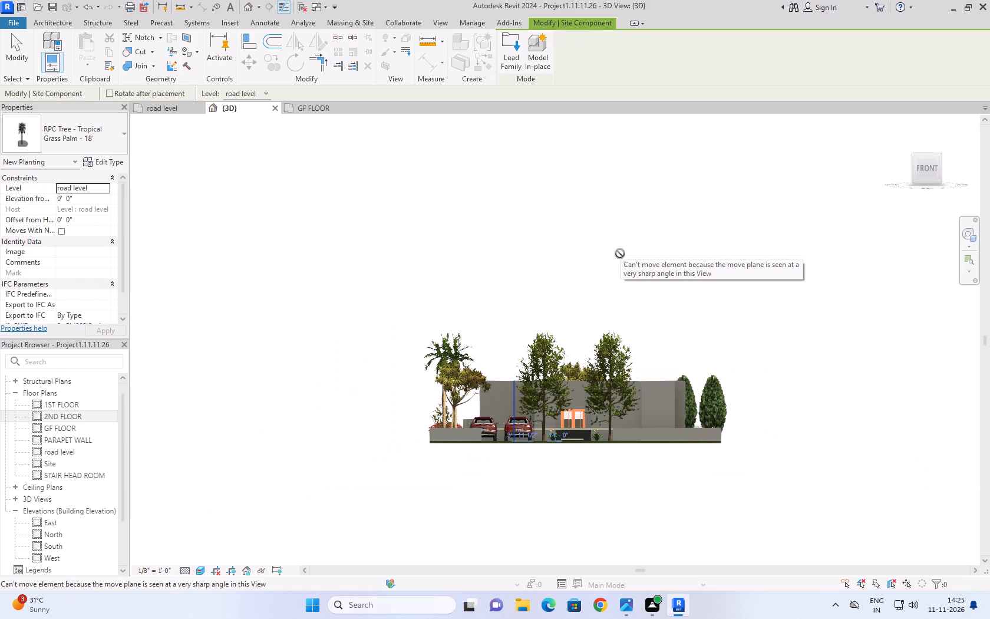
scroll(517, 429, "up", 8)
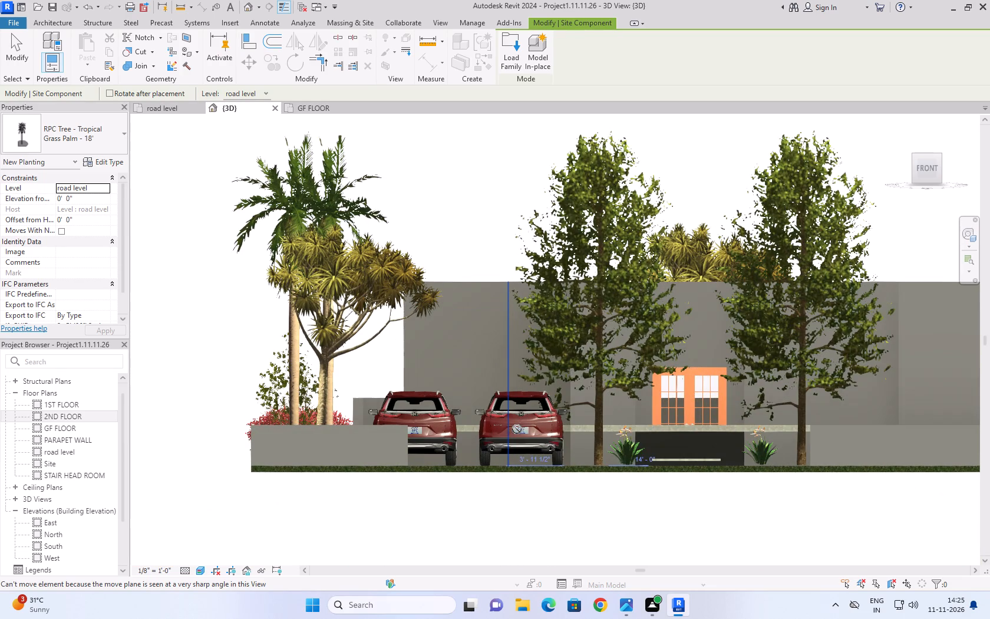
left_click(509, 515)
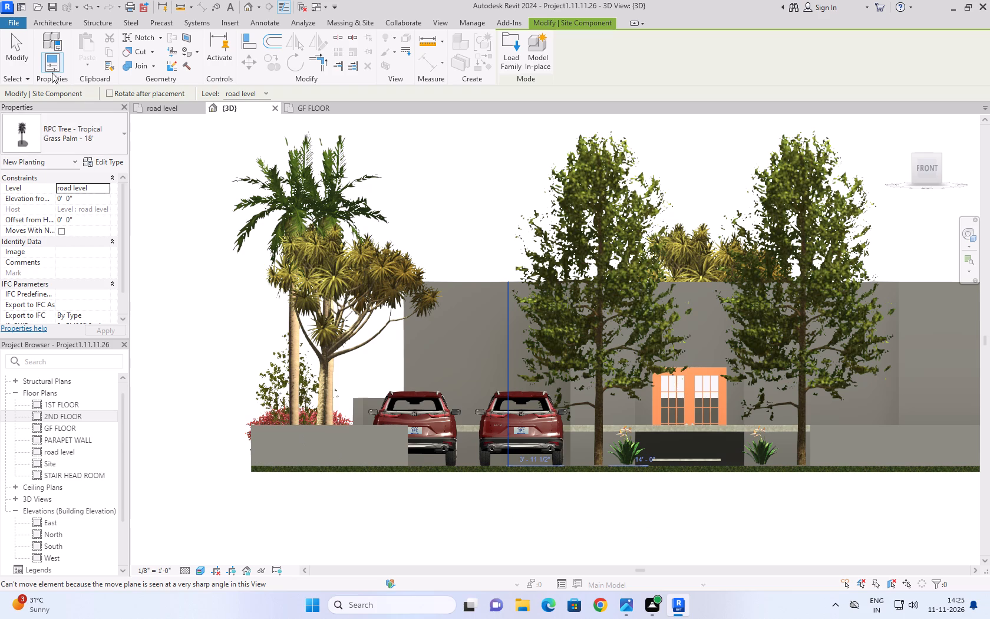
left_click(18, 43)
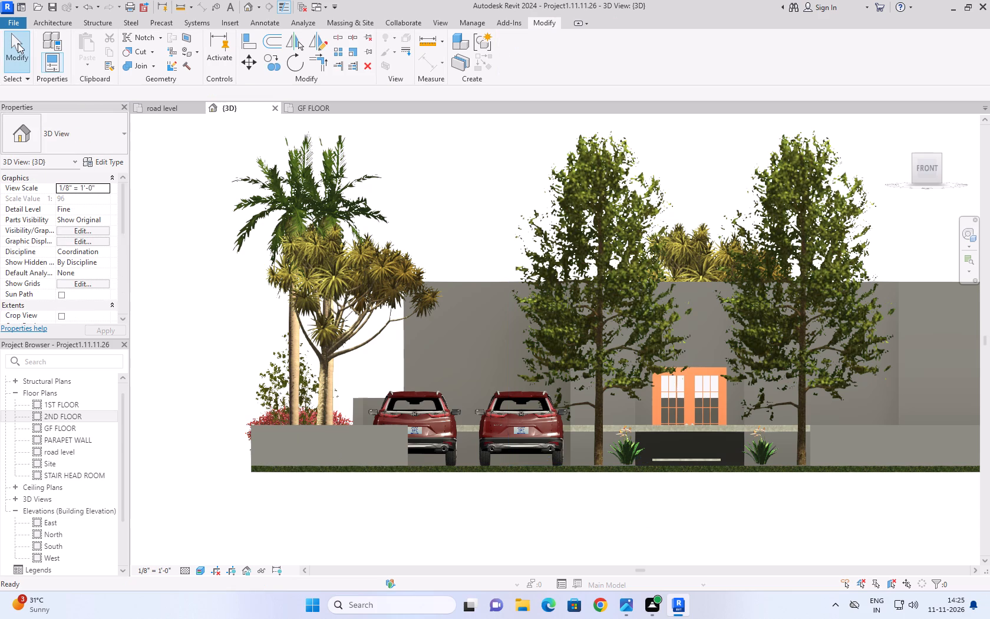
scroll(227, 355, "up", 3)
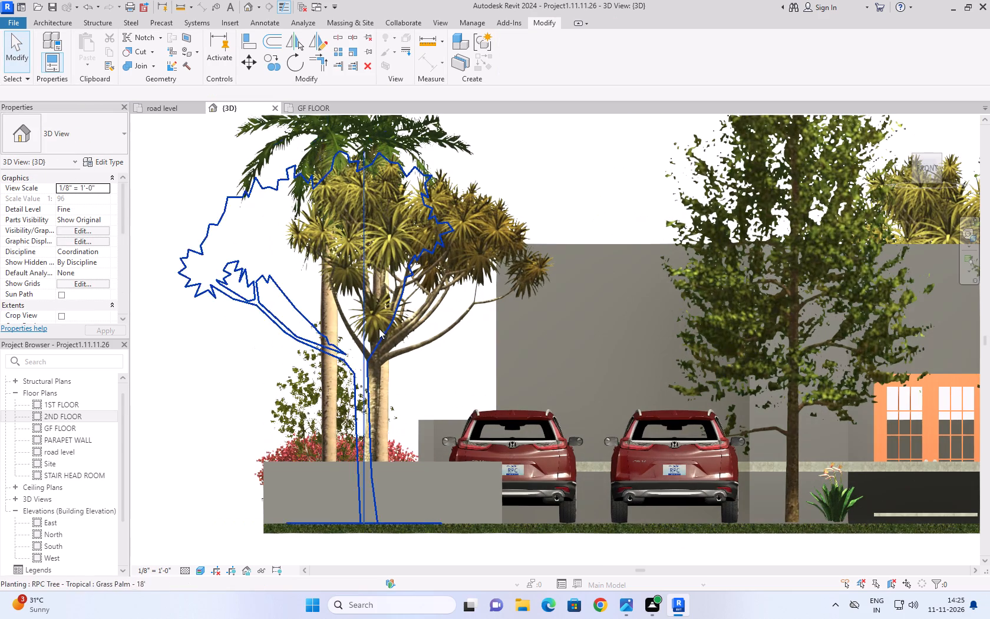
middle_click_drag(637, 305, 438, 301)
scroll(438, 301, "down", 2)
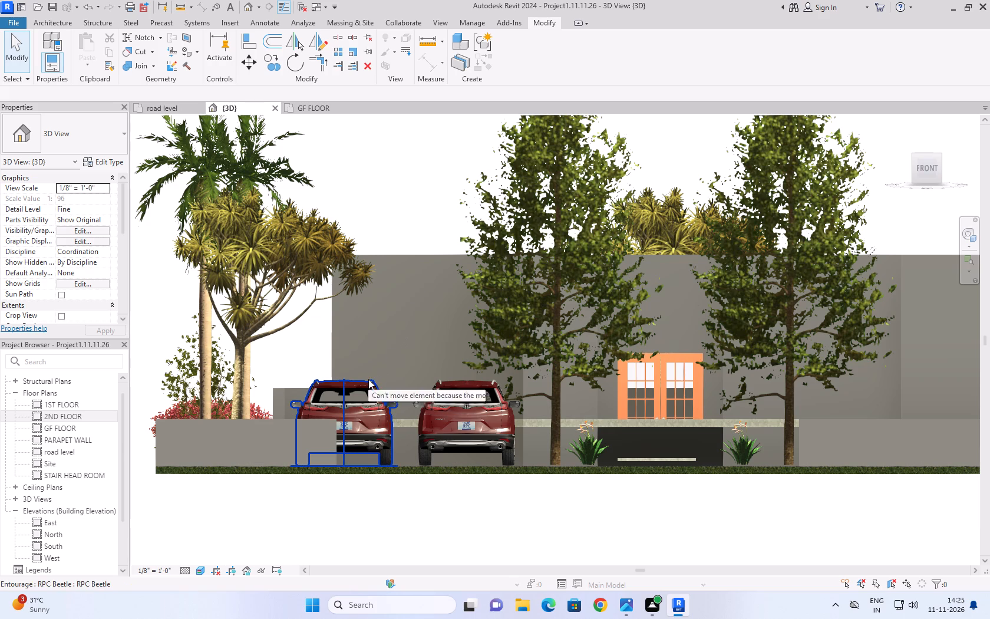
Review the courtyard palm on the road level plan and the whole plot from the isometric home view.
left_click(332, 114)
left_click(325, 110)
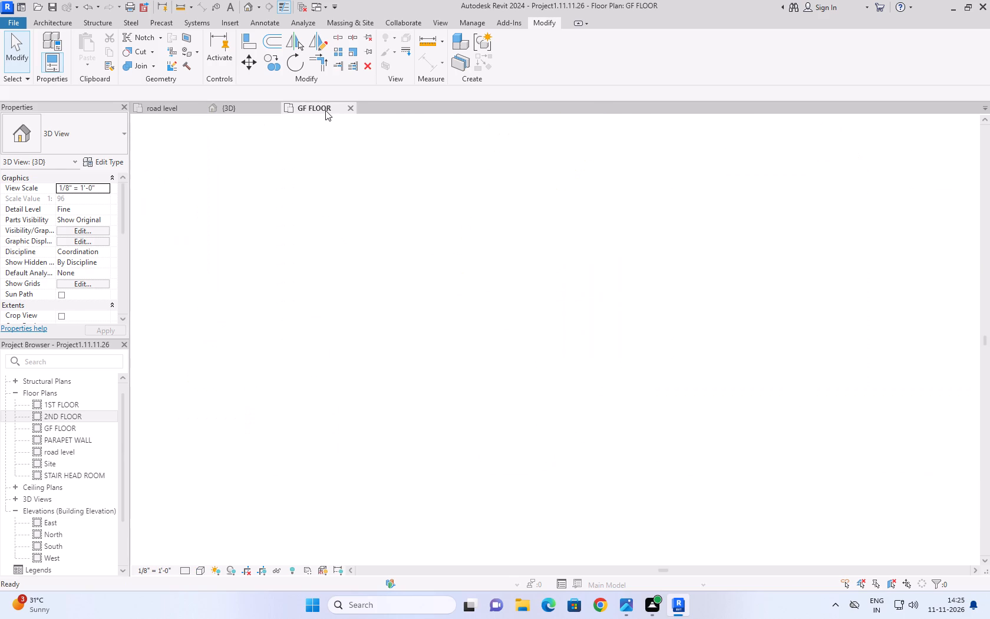
left_click(160, 107)
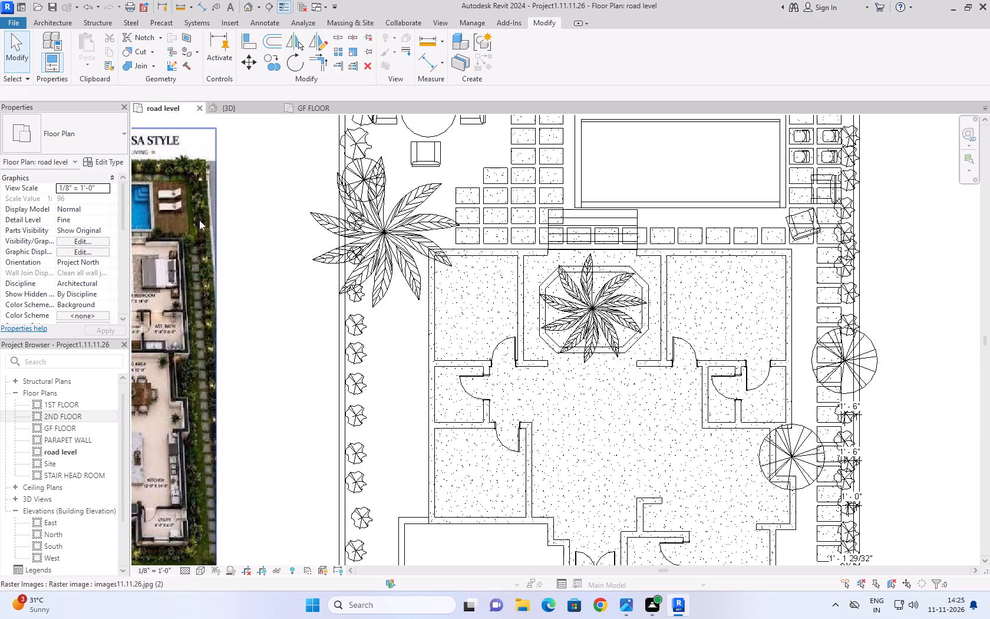
left_click(247, 114)
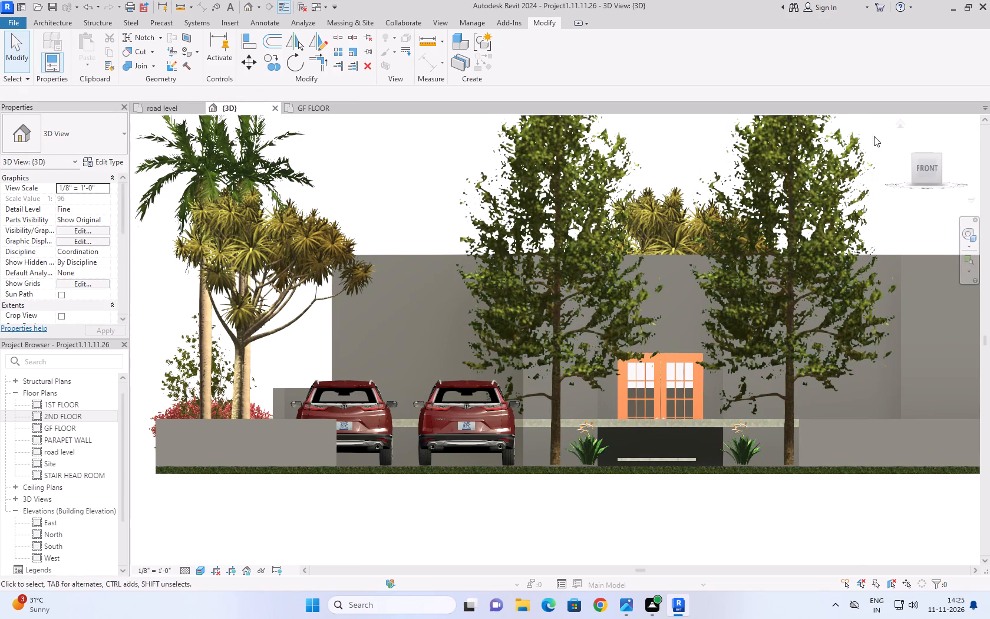
left_click(905, 126)
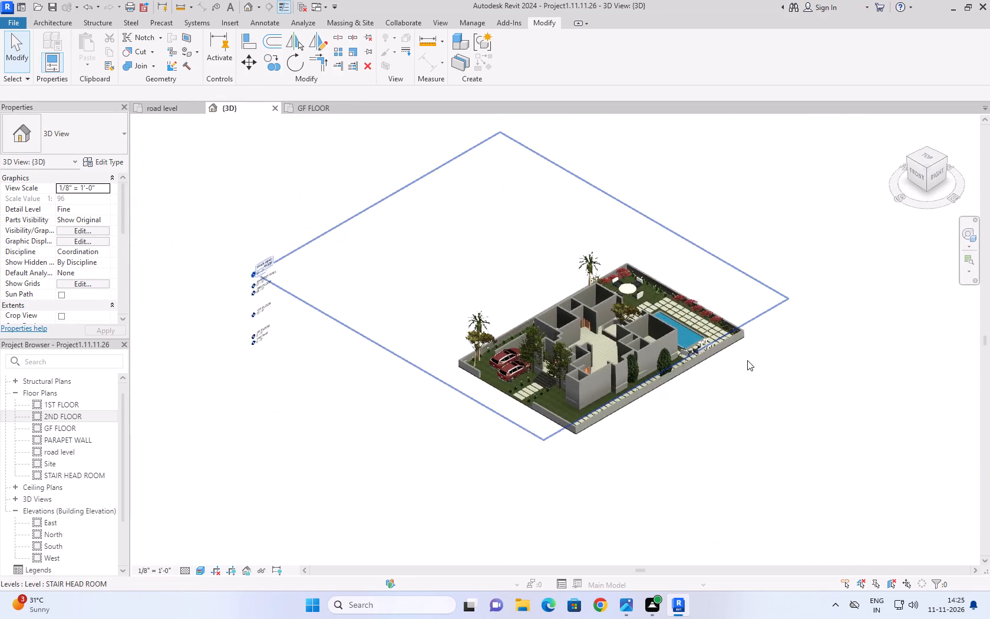
scroll(690, 418, "up", 3)
middle_click(690, 418)
scroll(690, 418, "up", 4)
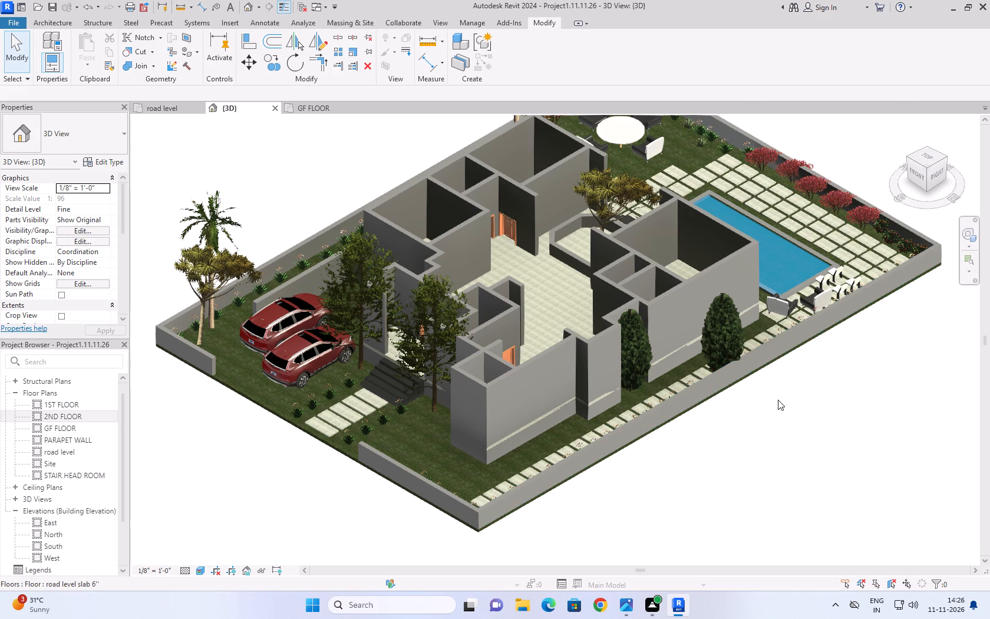
middle_click_drag(852, 359, 830, 463)
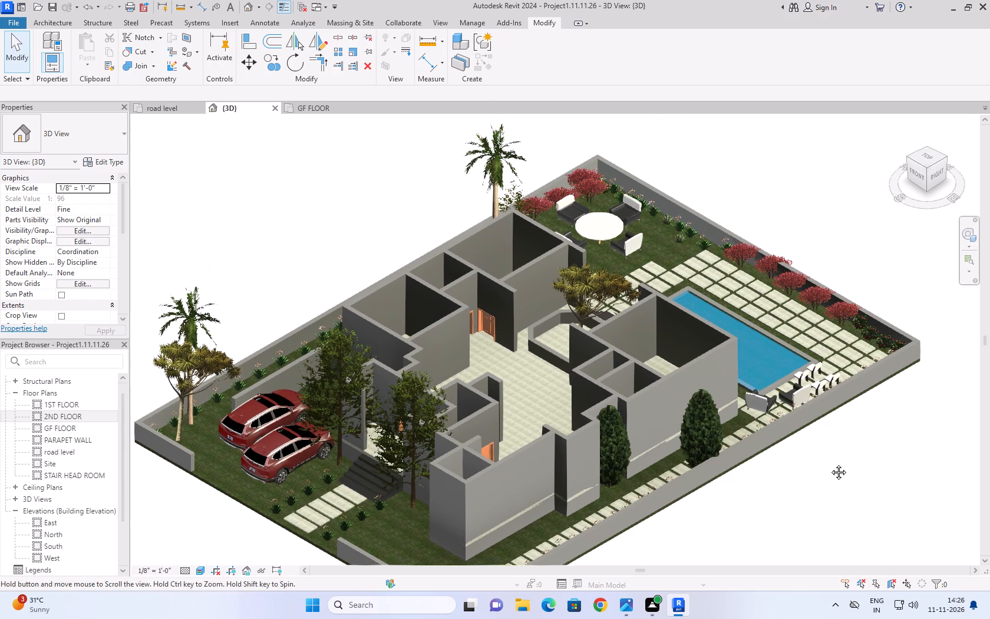
middle_click_drag(830, 463, 830, 466)
Inspect the stone slabs around the swimming pool in 3D, checking how high they sit above the grass.
scroll(801, 396, "up", 3)
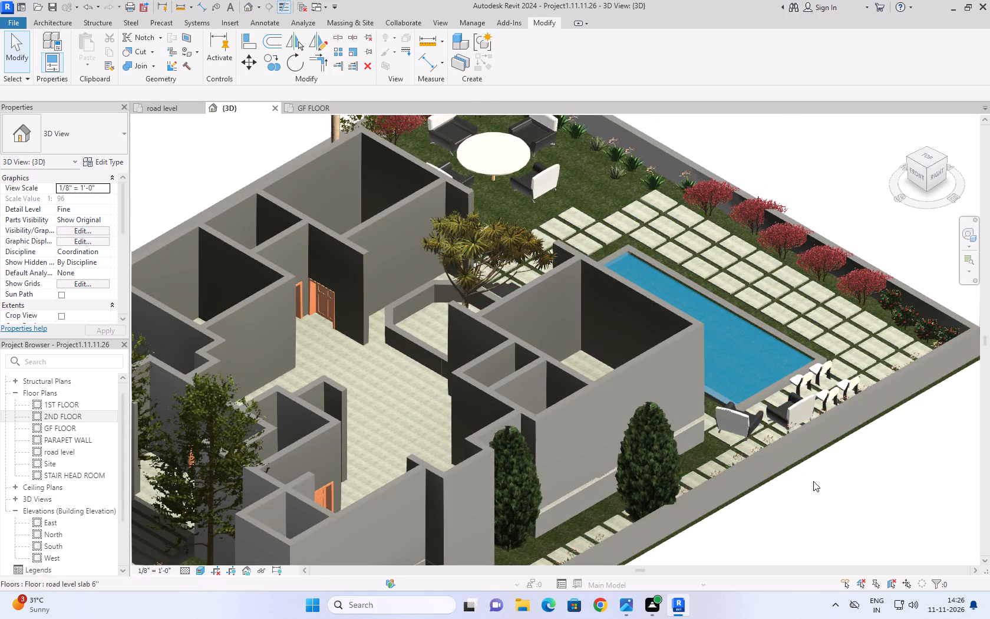
scroll(864, 270, "up", 6)
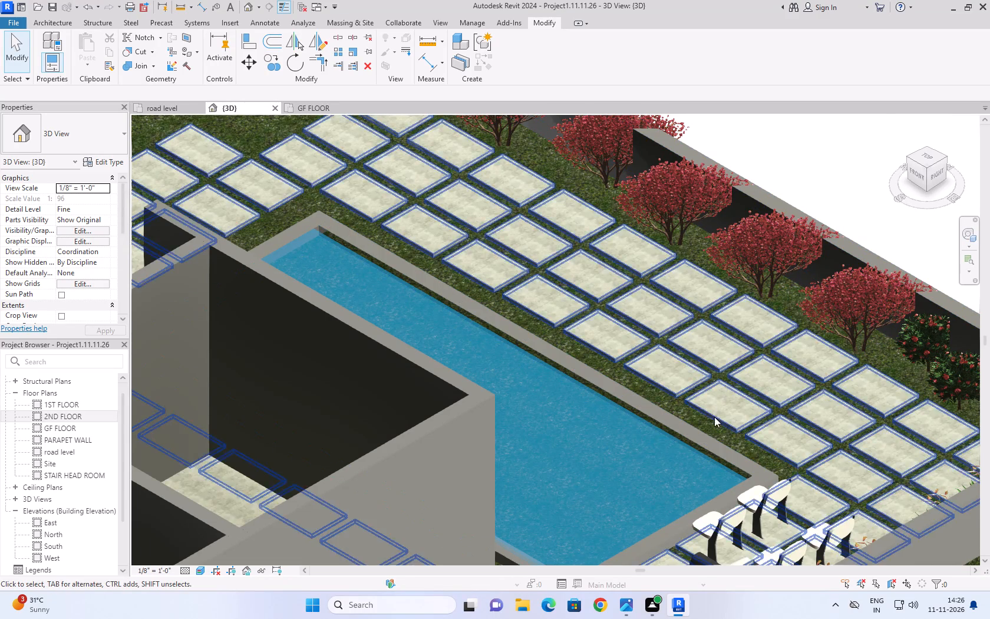
scroll(708, 422, "up", 10)
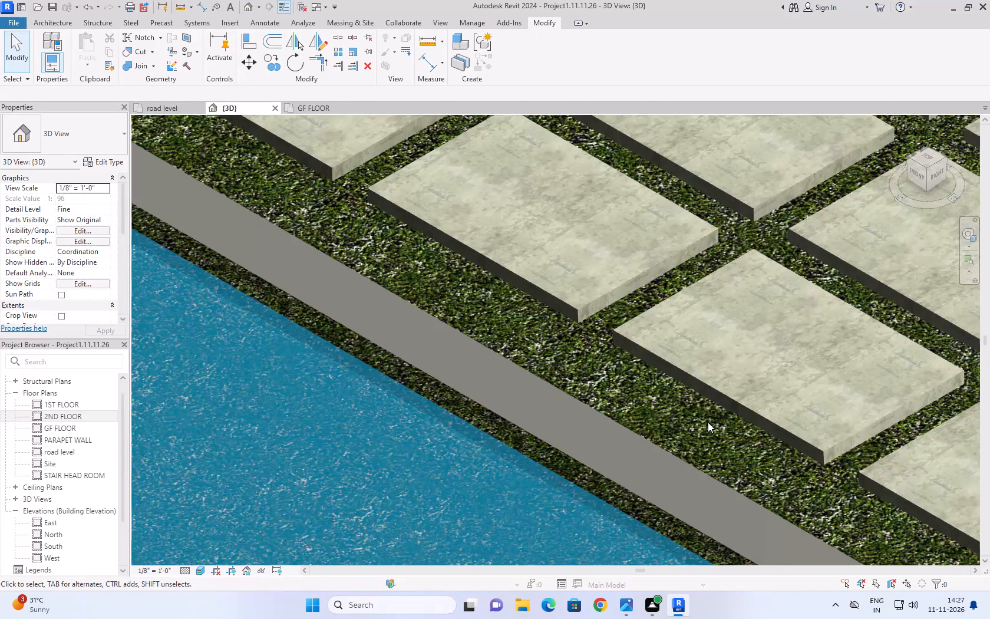
middle_click_drag(708, 422, 706, 391, "shift")
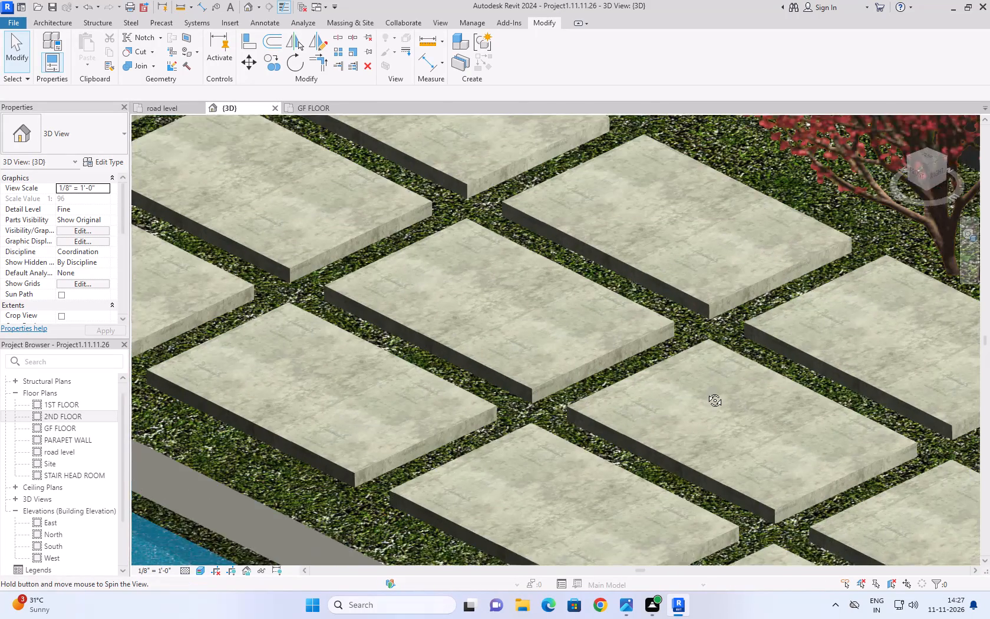
middle_click_drag(706, 391, 707, 389, "shift")
middle_click_drag(695, 353, 709, 317, "shift")
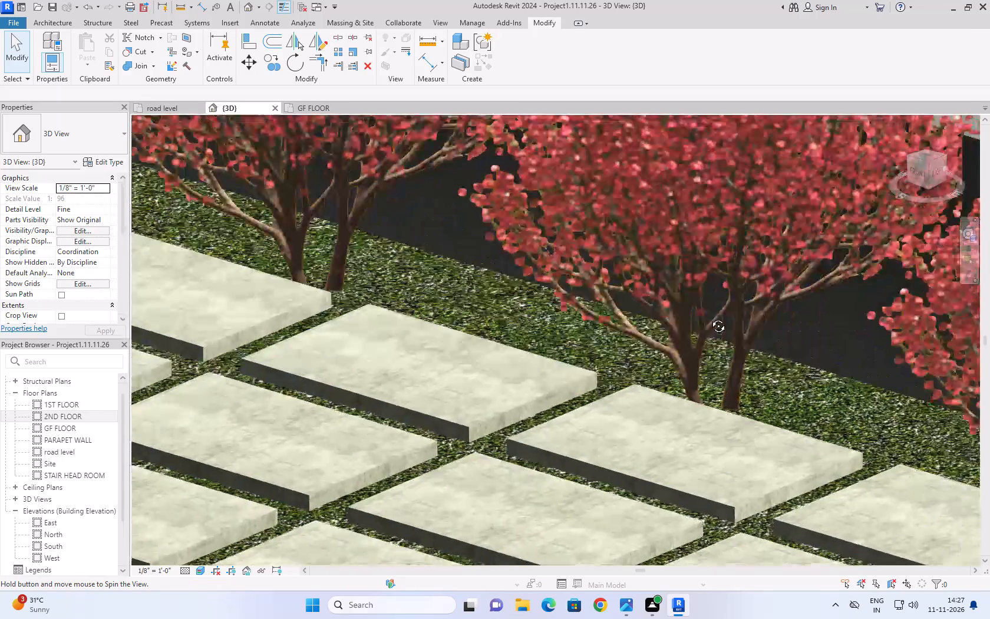
middle_click_drag(709, 317, 717, 309, "shift")
scroll(717, 309, "down", 9)
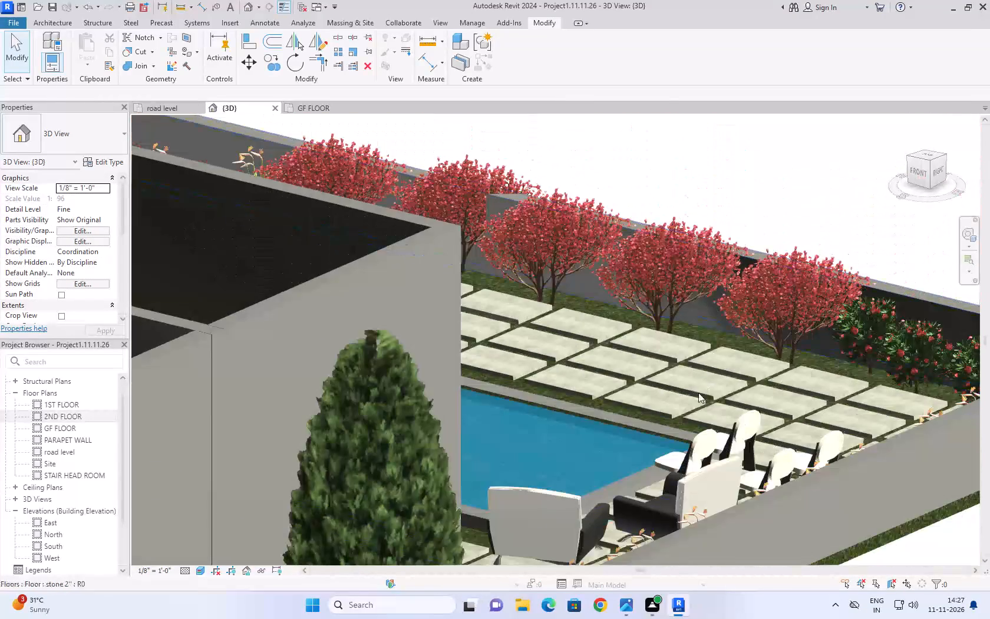
middle_click_drag(658, 424, 675, 391, "shift")
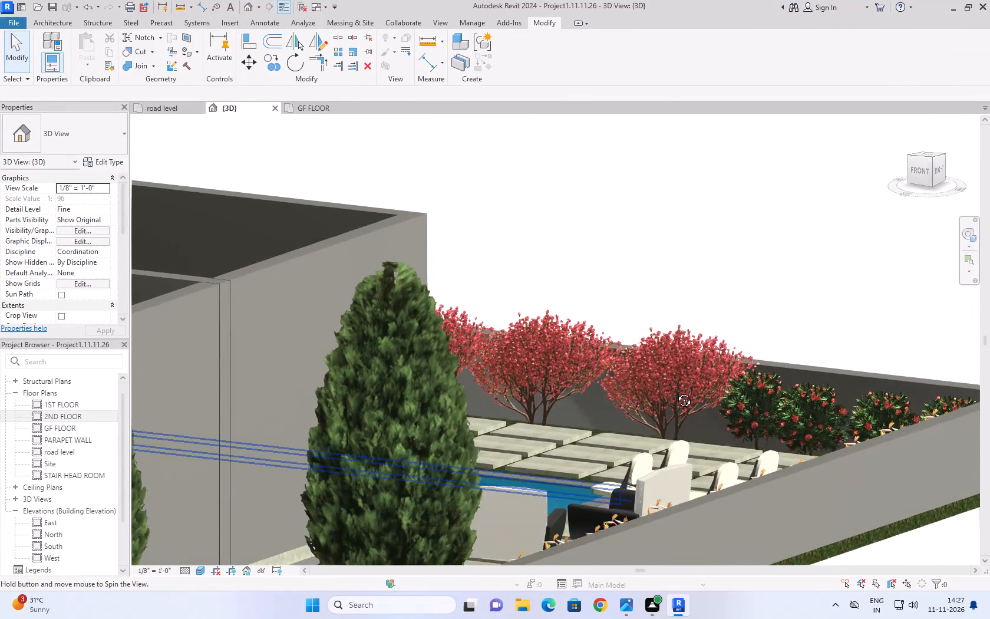
middle_click_drag(675, 391, 675, 397, "shift")
scroll(541, 445, "up", 7)
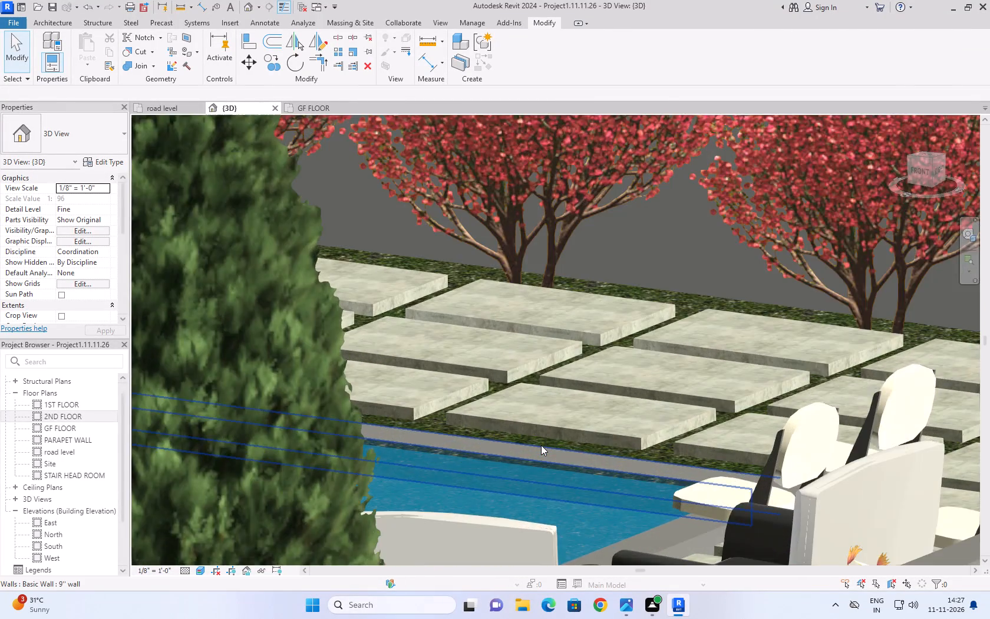
scroll(541, 445, "up", 4)
middle_click_drag(541, 455, 548, 442, "shift")
scroll(609, 366, "down", 12)
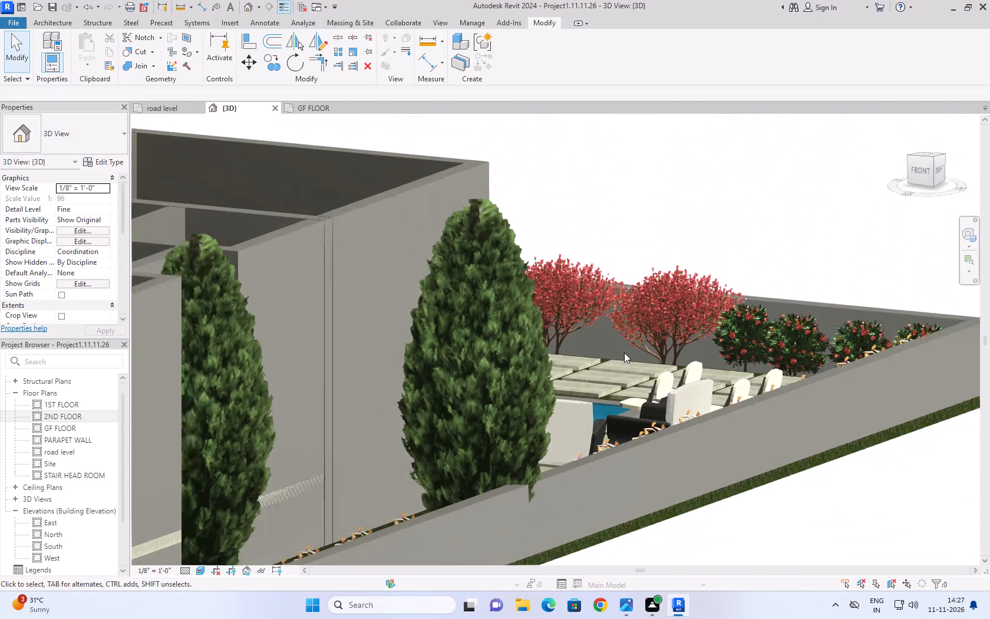
scroll(624, 353, "down", 4)
Examine the stepping stones beside the parked cars and along the side boundary wall at close range in 3D.
middle_click_drag(491, 502, 659, 469, "shift")
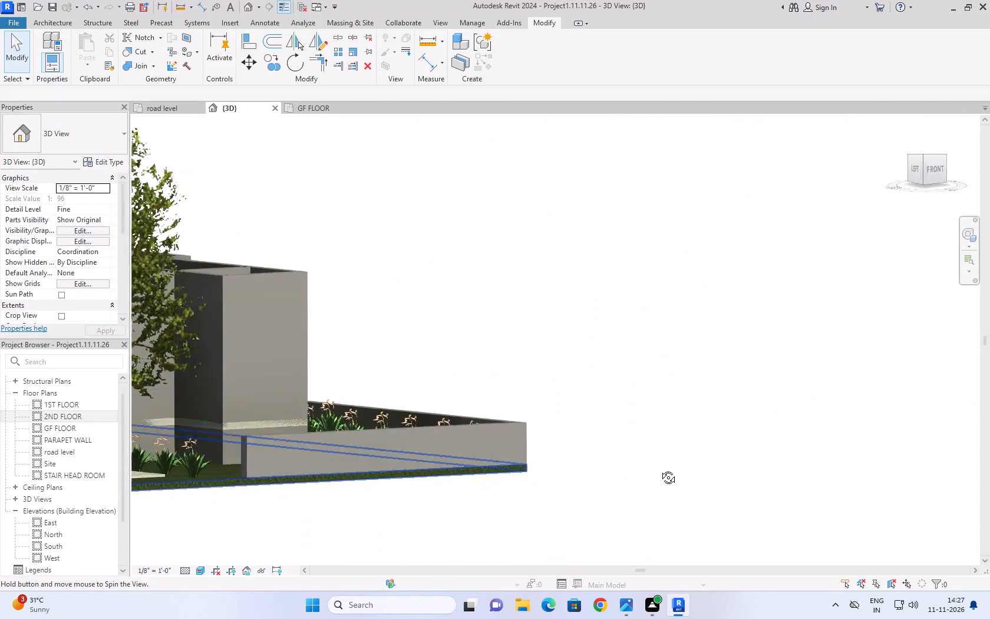
middle_click_drag(659, 469, 753, 492, "shift")
middle_click_drag(490, 429, 775, 451)
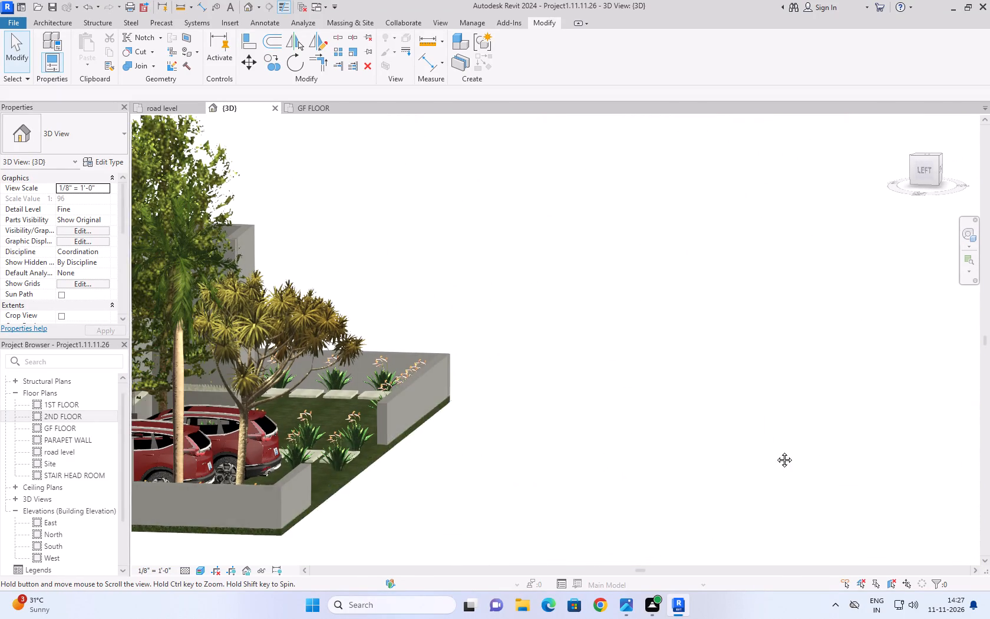
middle_click_drag(775, 451, 818, 450)
middle_click_drag(377, 433, 391, 413, "shift")
scroll(369, 427, "up", 2)
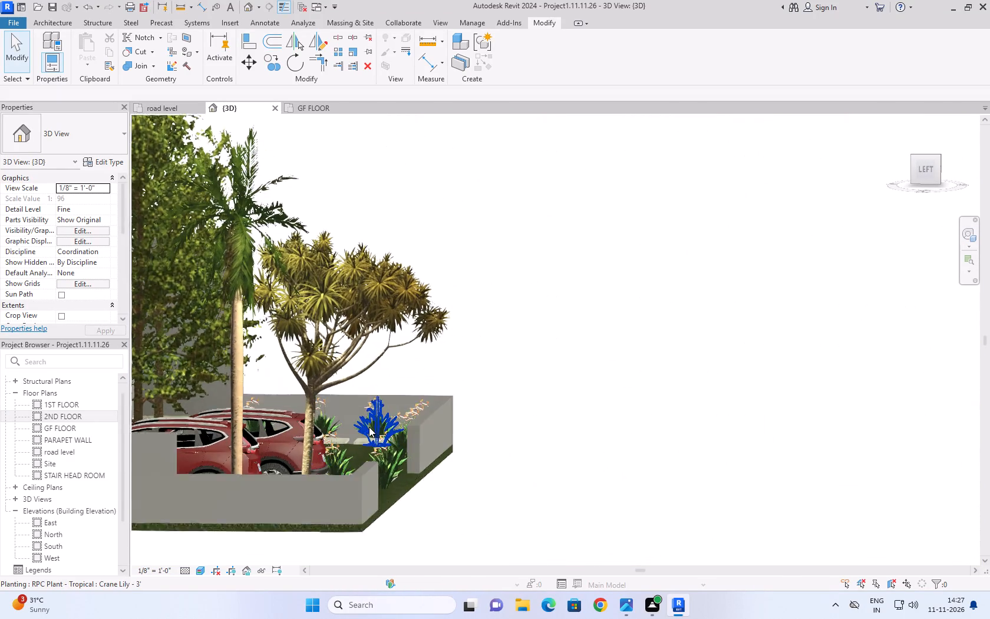
scroll(369, 427, "up", 5)
scroll(336, 470, "up", 1, "shift")
middle_click_drag(336, 470, 338, 456, "shift")
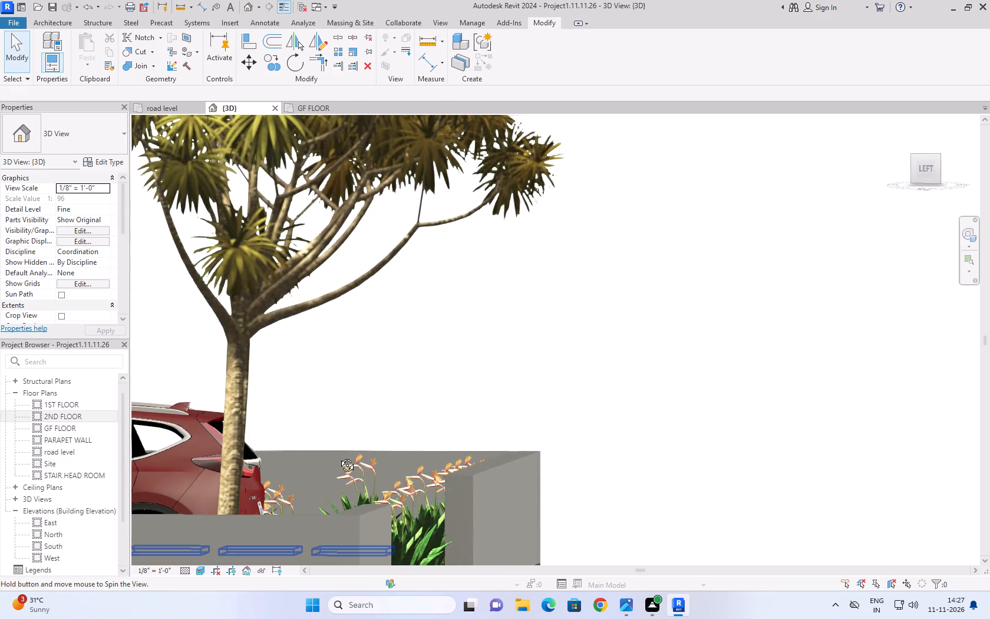
middle_click_drag(338, 456, 320, 483, "shift")
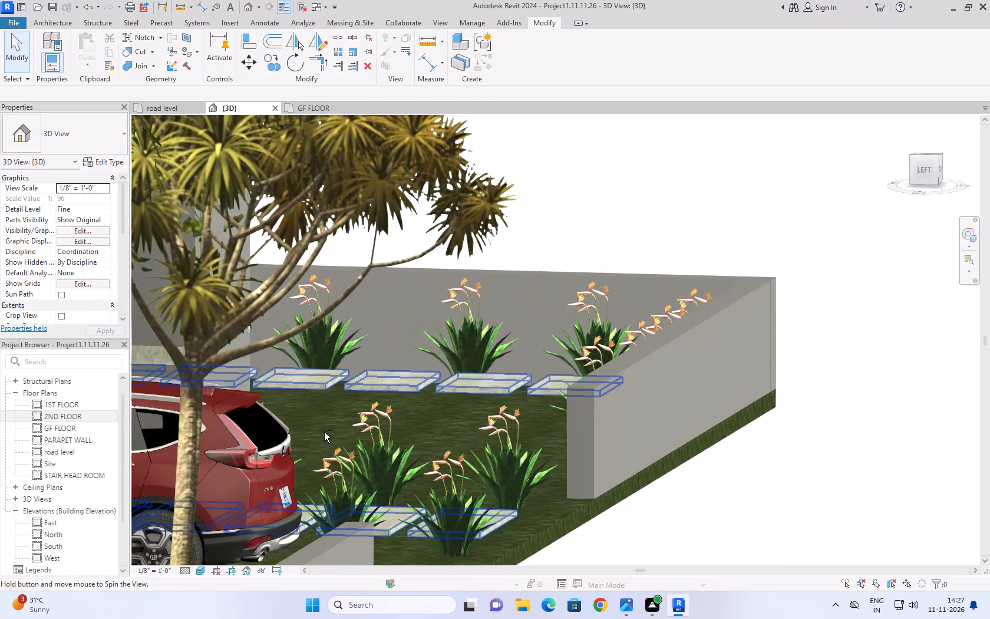
scroll(326, 405, "up", 8)
middle_click_drag(348, 378, 349, 376, "shift")
scroll(348, 378, "up", 1, "shift")
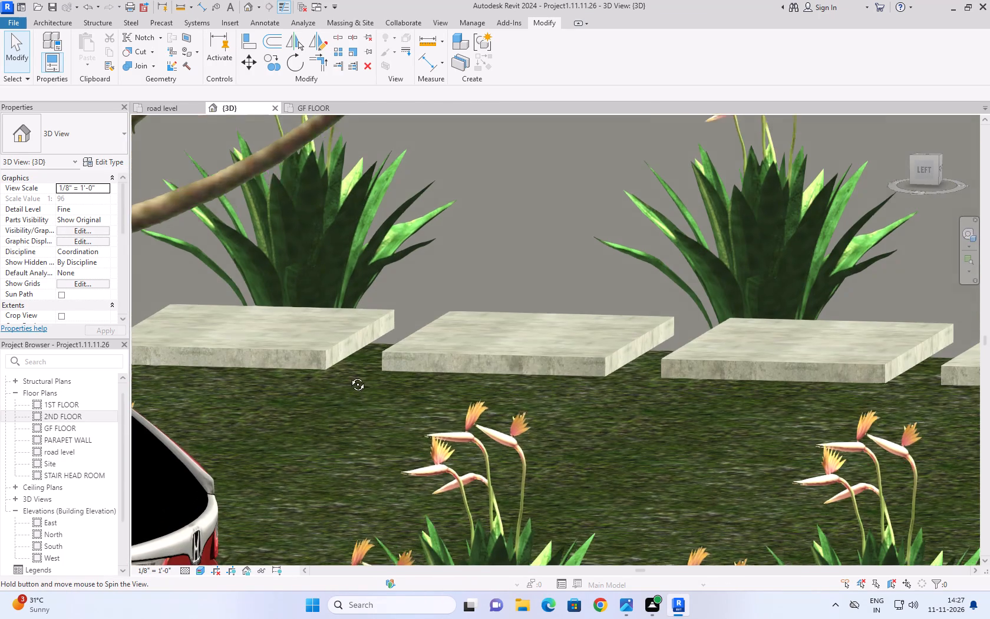
middle_click_drag(349, 376, 331, 419, "shift")
scroll(331, 417, "down", 6)
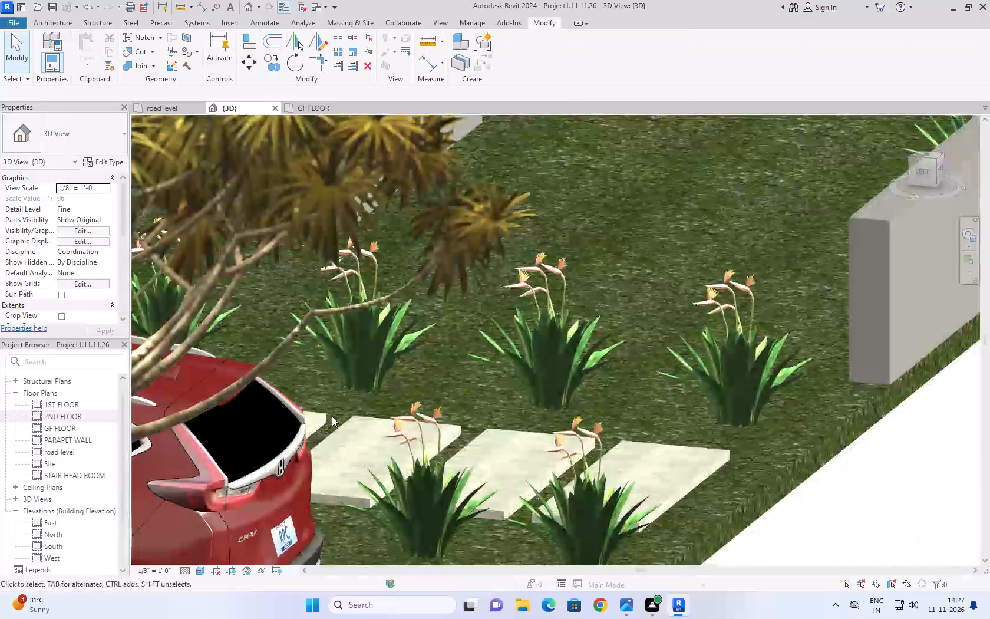
scroll(332, 416, "down", 7)
left_click(587, 471)
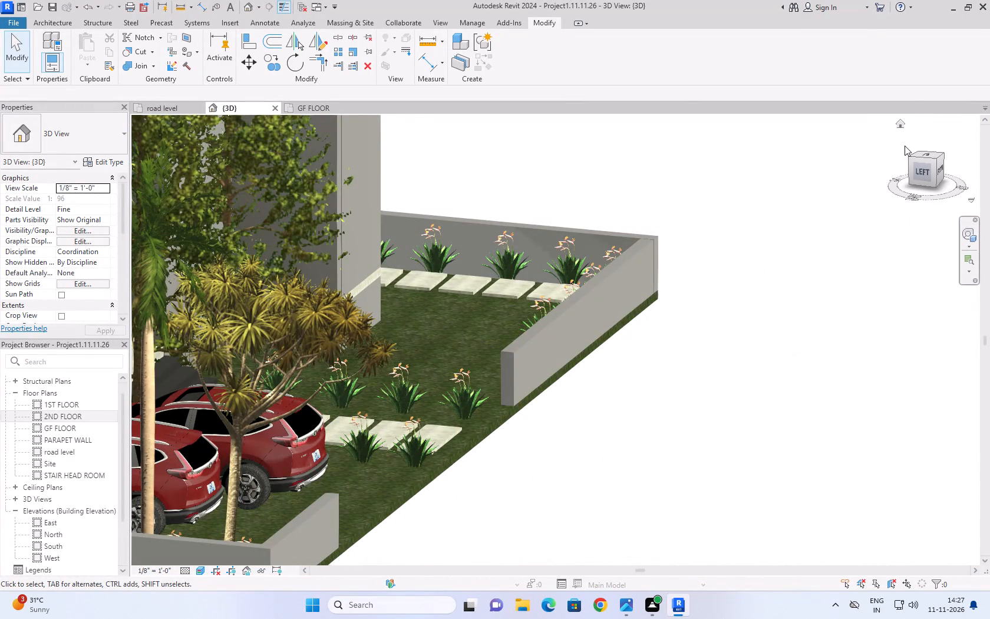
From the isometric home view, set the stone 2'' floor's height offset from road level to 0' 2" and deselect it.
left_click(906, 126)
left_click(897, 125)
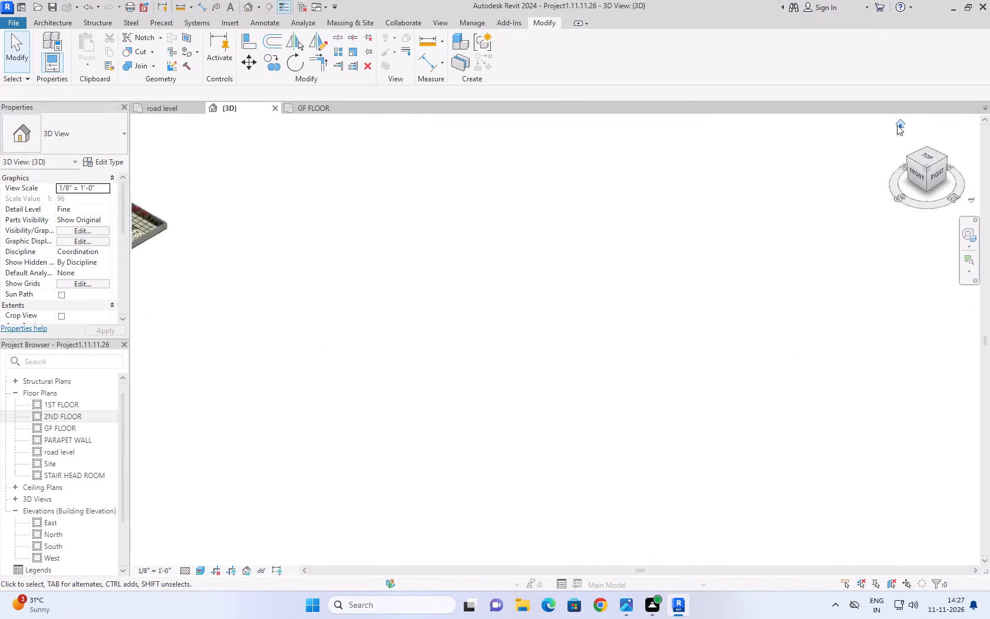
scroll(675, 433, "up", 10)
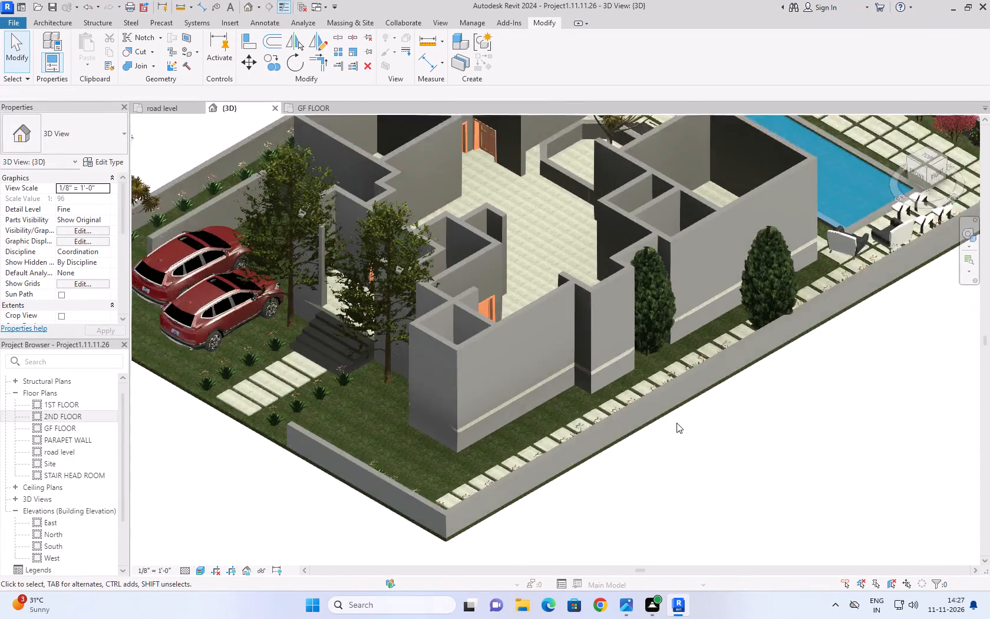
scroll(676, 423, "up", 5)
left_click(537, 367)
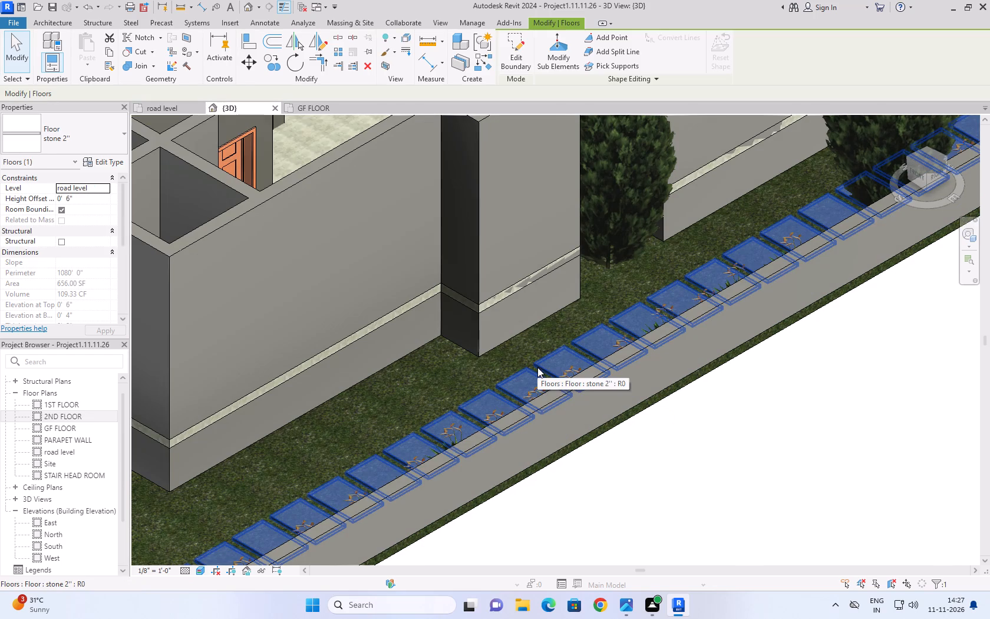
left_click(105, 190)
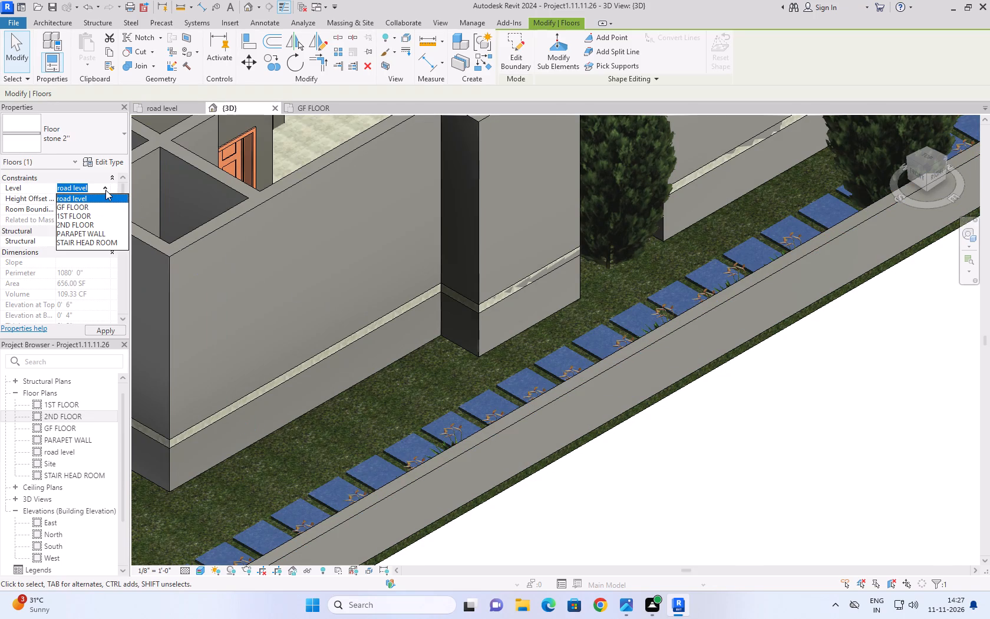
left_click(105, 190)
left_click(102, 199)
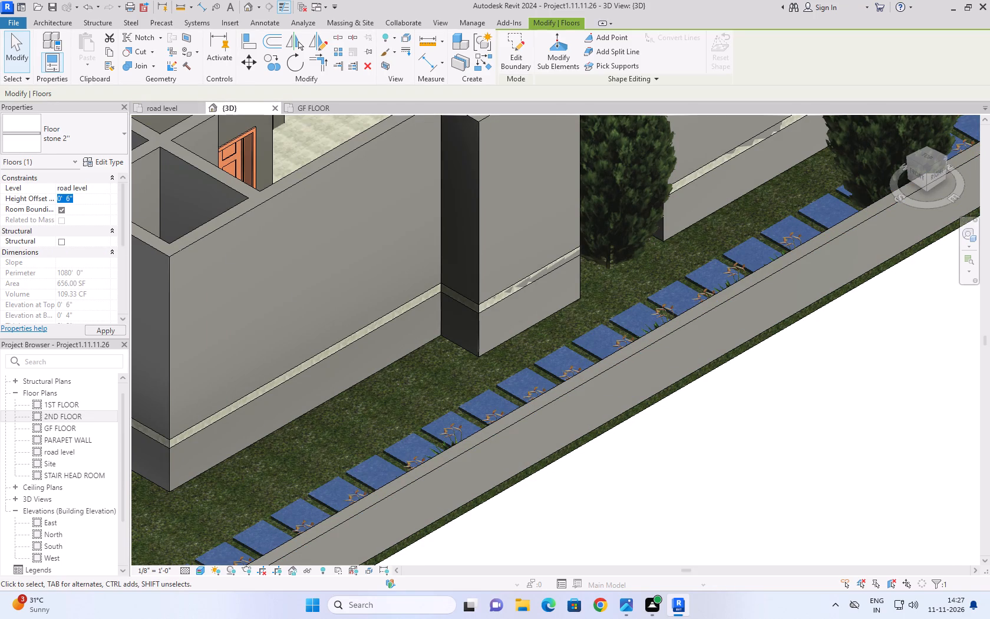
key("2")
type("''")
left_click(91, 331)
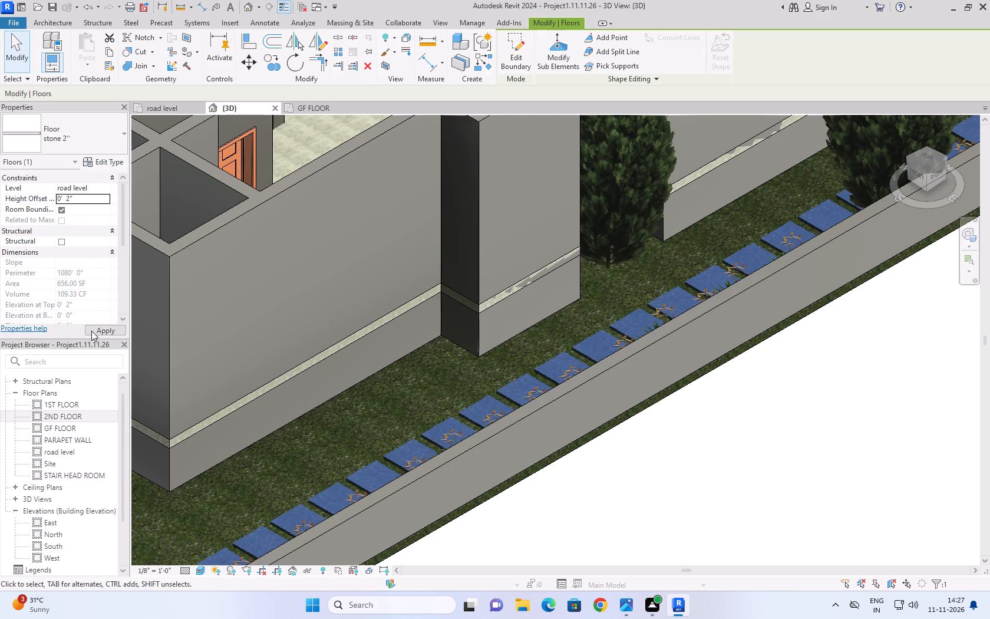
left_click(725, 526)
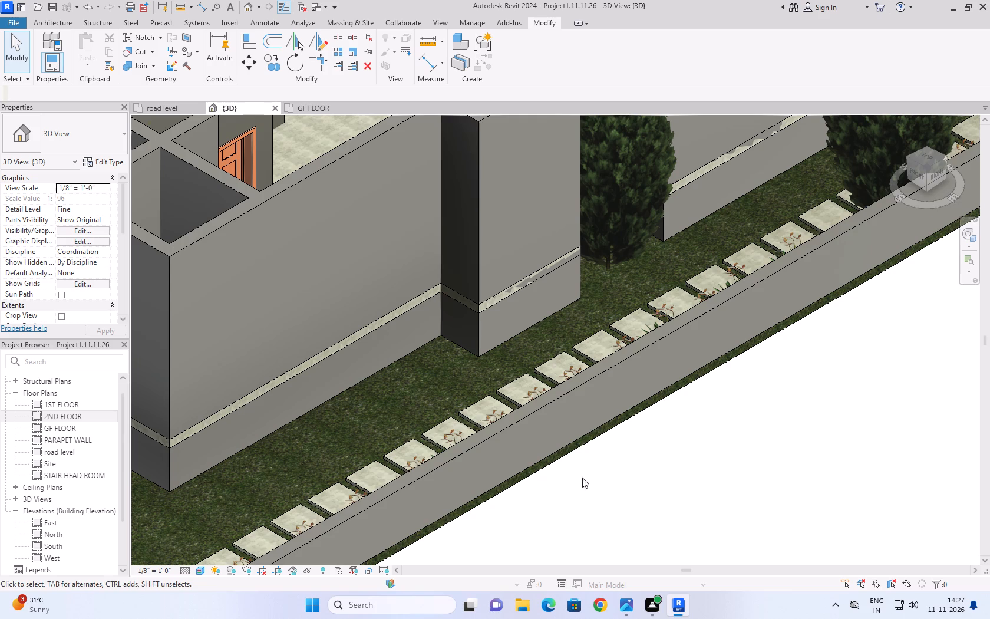
Check the lowered stone slabs against the grass in 3D along the front corner, entrance and side path.
middle_click_drag(270, 449, 344, 446, "shift")
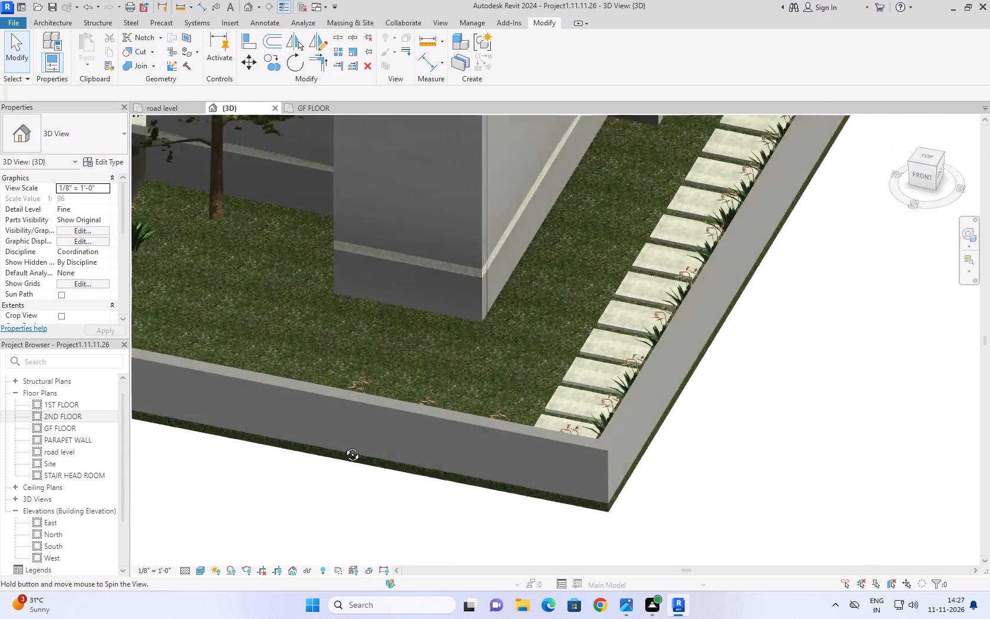
middle_click_drag(344, 446, 384, 473, "shift")
middle_click_drag(461, 432, 608, 449, "shift")
middle_click_drag(431, 339, 550, 614)
scroll(431, 339, "down", 1)
middle_click_drag(375, 285, 390, 261, "shift")
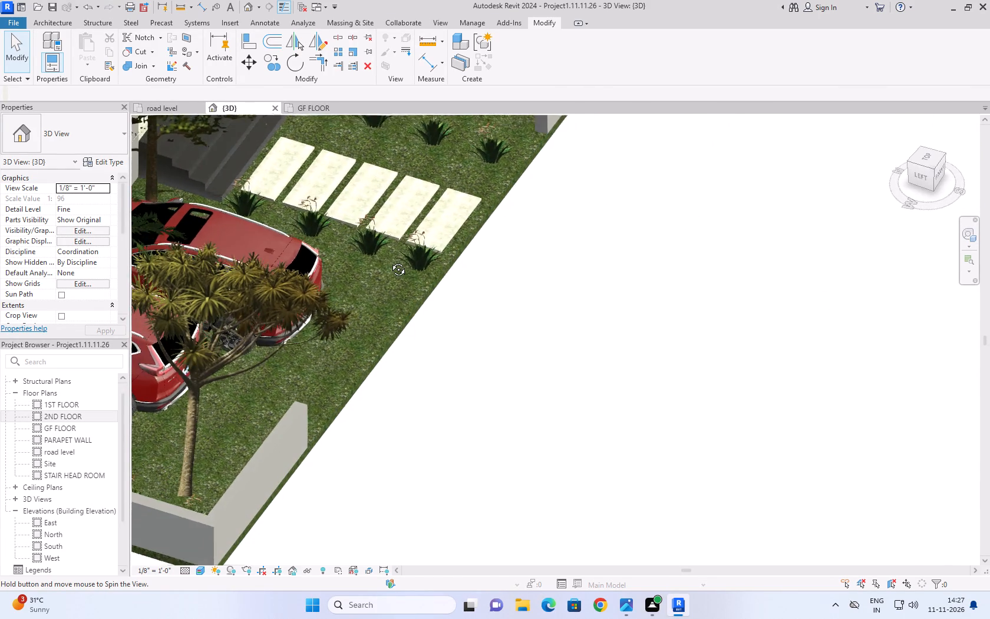
middle_click_drag(390, 261, 414, 183, "shift")
scroll(412, 209, "up", 1, "shift")
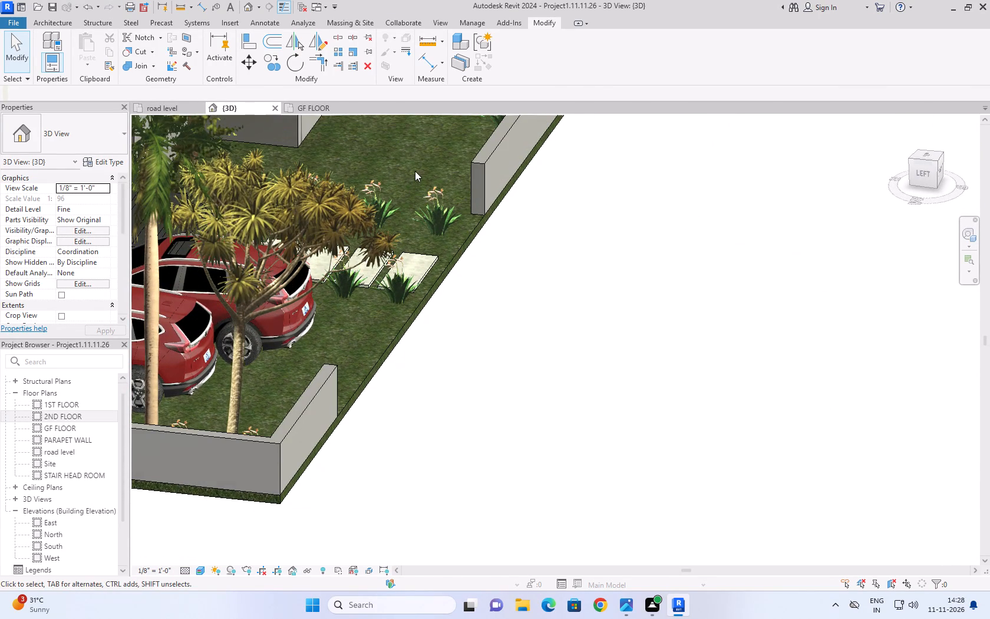
middle_click_drag(415, 171, 411, 429)
middle_click_drag(426, 368, 438, 302, "shift")
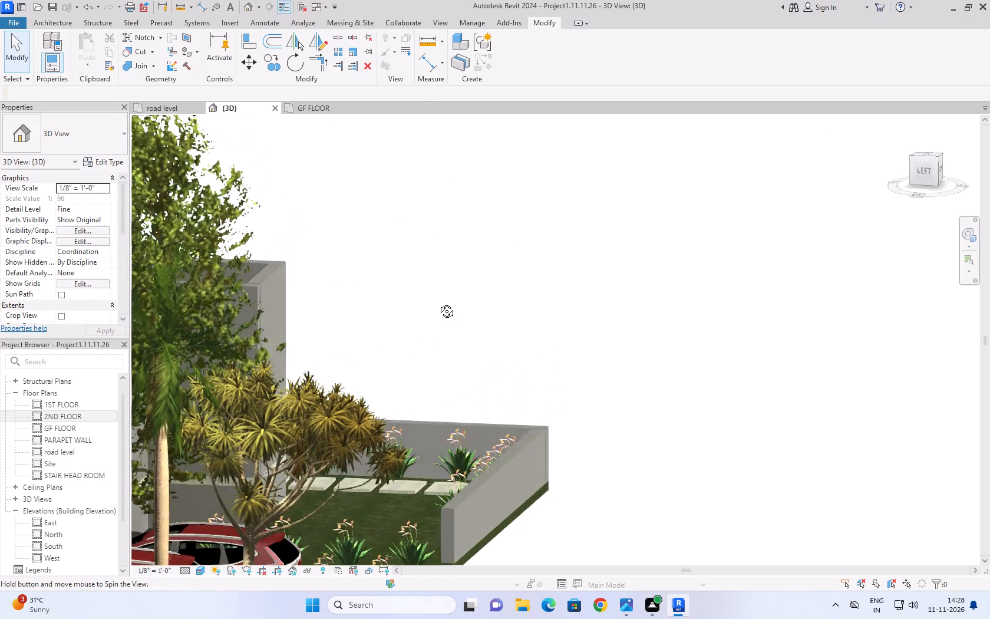
middle_click_drag(438, 302, 440, 297, "shift")
scroll(377, 503, "down", 1)
Set the height offset of the stone 2'' floor beside the boundary wall to 0' 1" above road level.
scroll(365, 539, "up", 11)
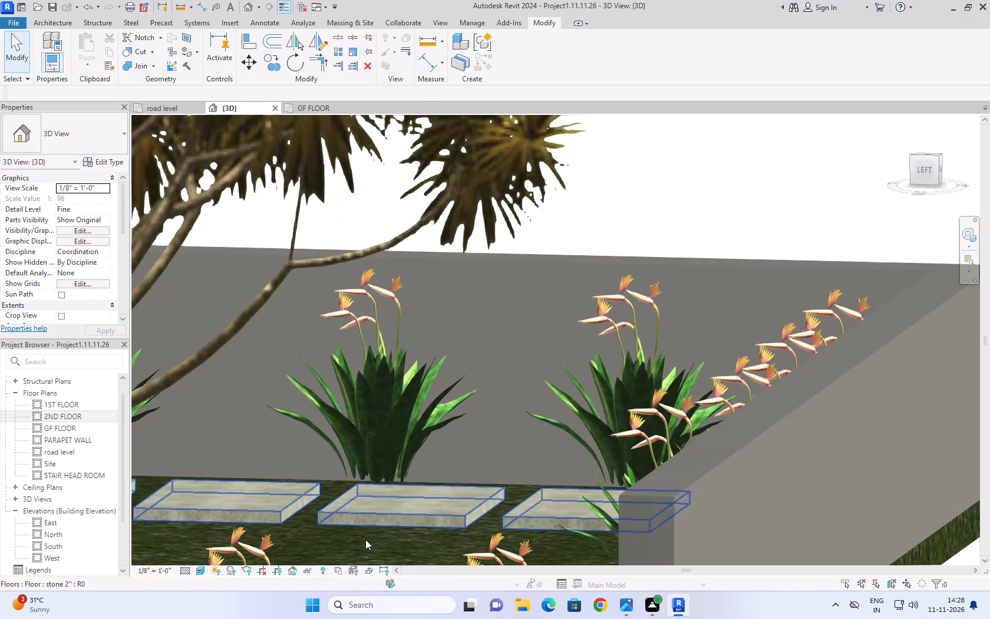
left_click(396, 519)
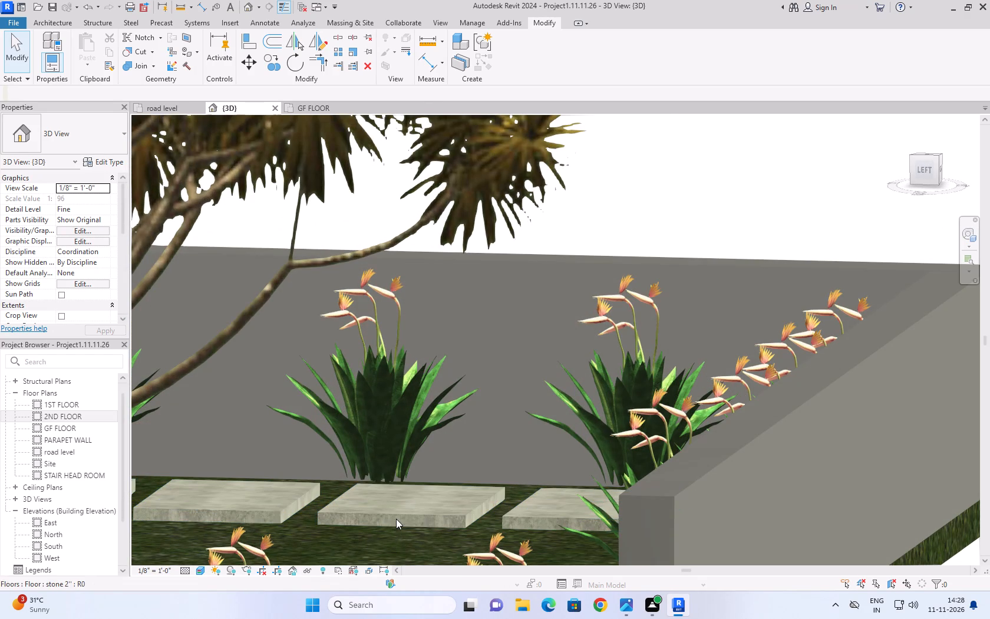
double_click(396, 519)
left_click(397, 524)
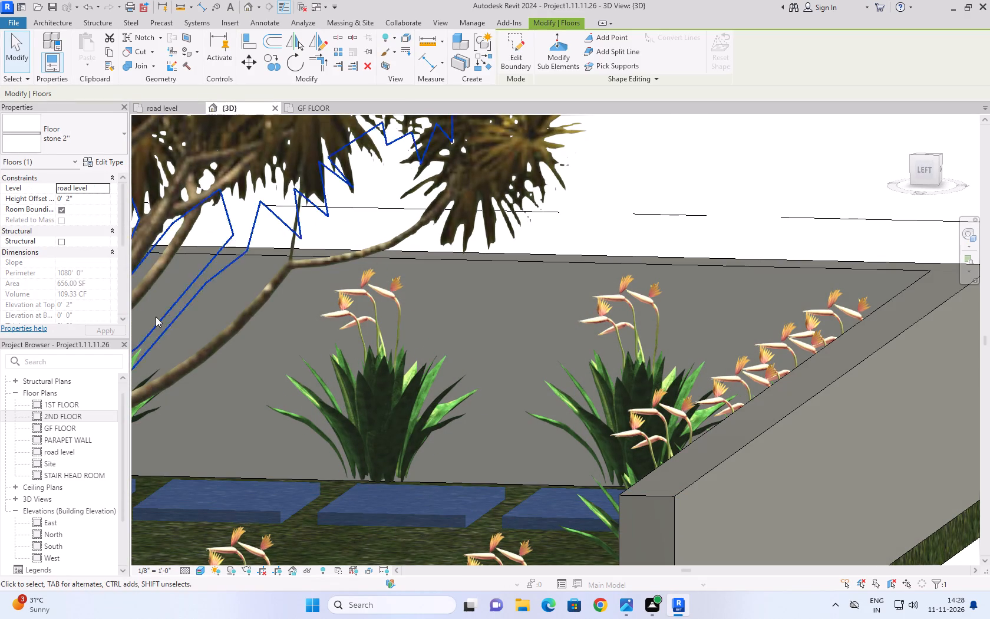
left_click(97, 201)
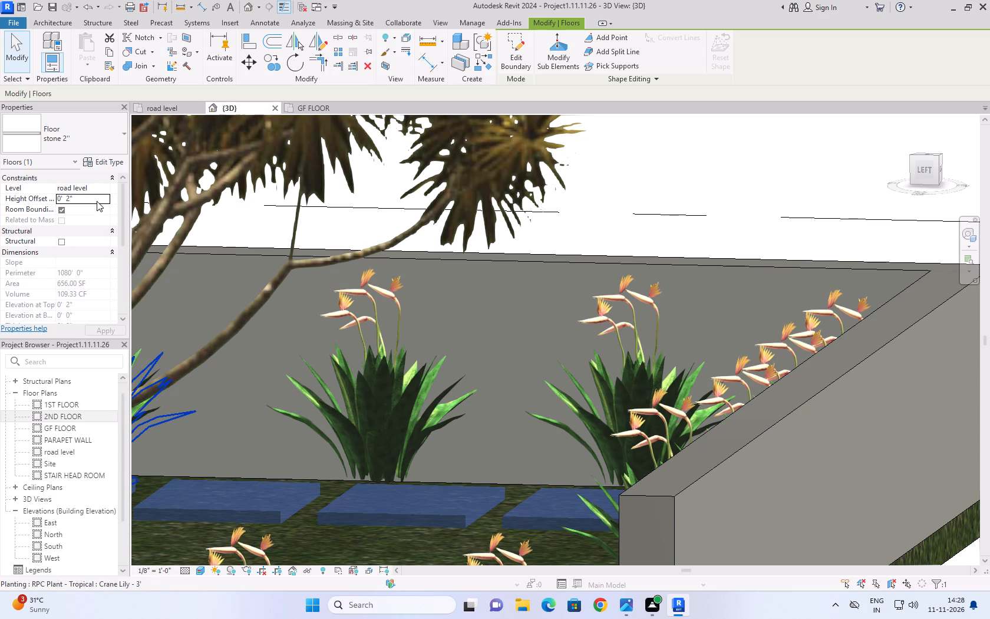
type("1''")
left_click(95, 335)
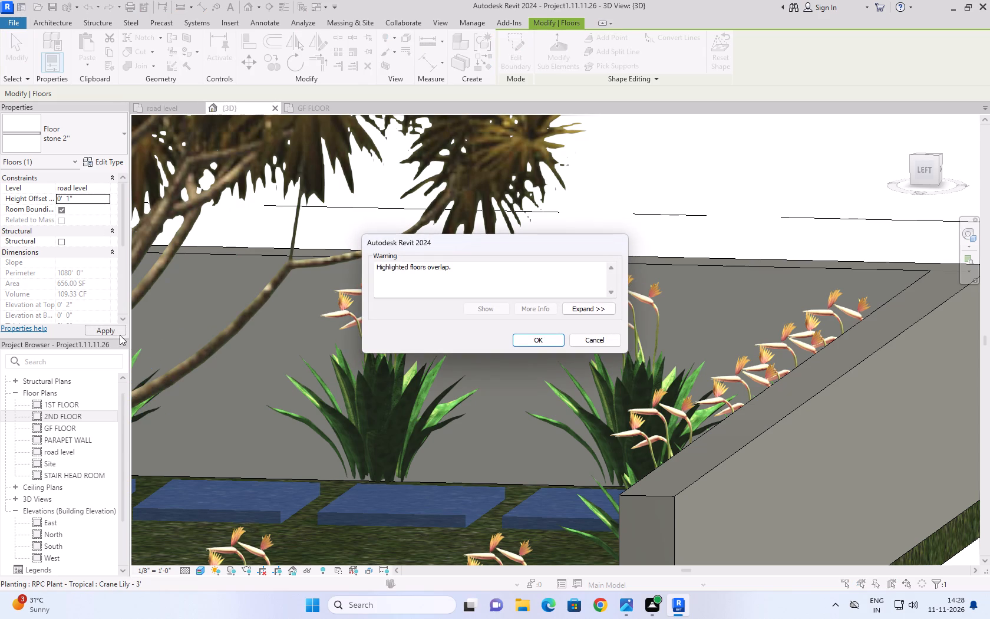
left_click(556, 340)
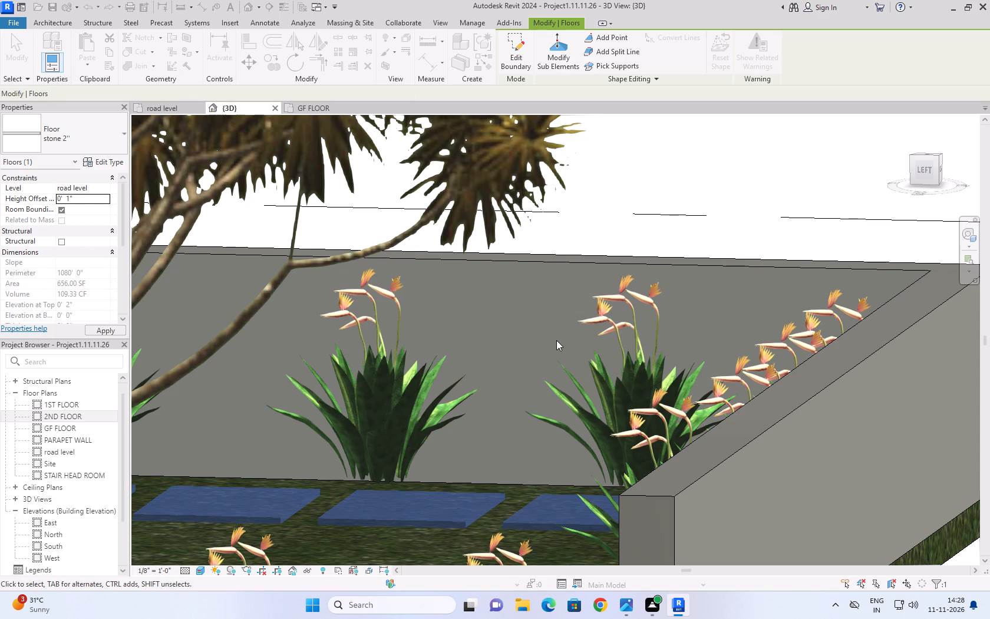
Deselect the floor and, from the isometric home view, examine the stone slabs at the front entrance against the grass at close range.
scroll(556, 321, "down", 8)
left_click(679, 495)
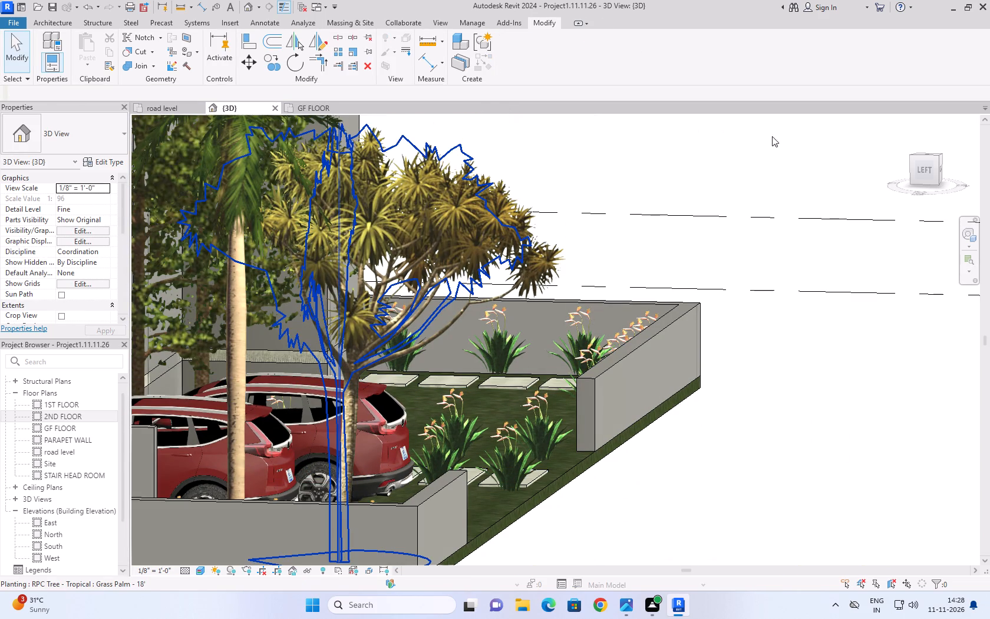
left_click(898, 120)
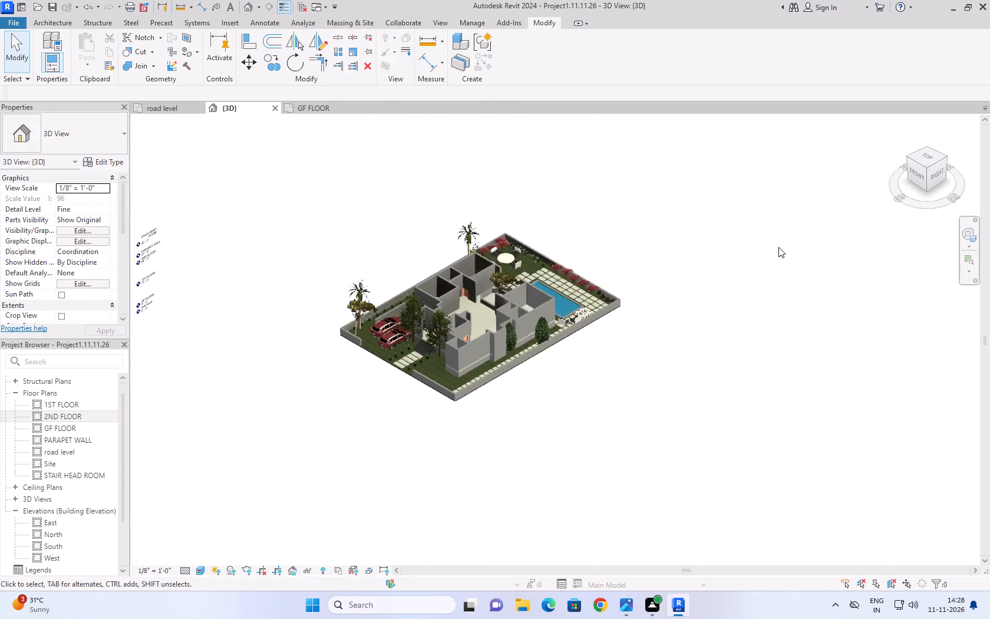
left_click(510, 515)
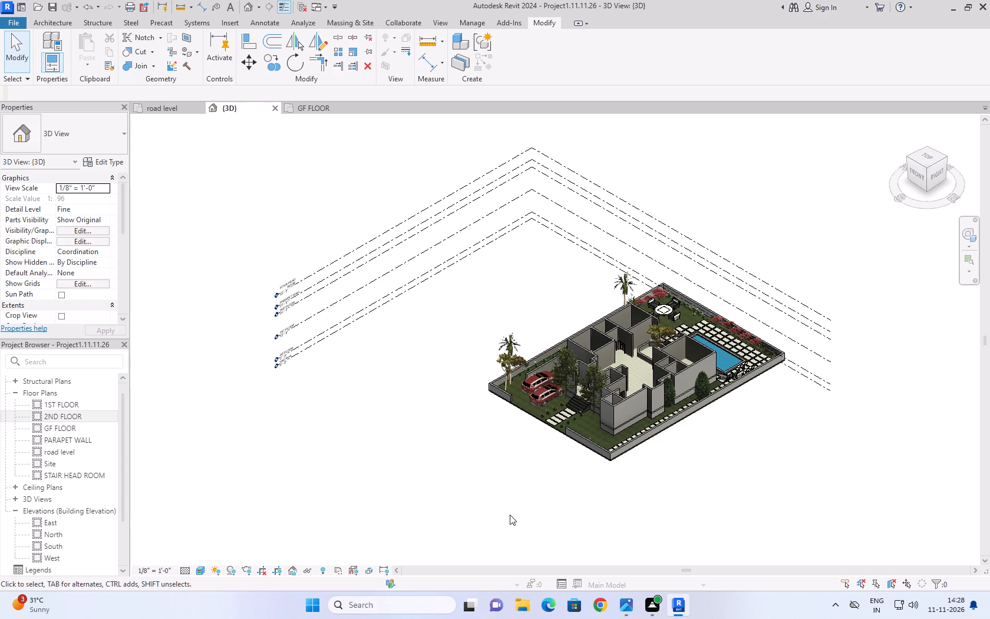
scroll(554, 461, "up", 8)
scroll(610, 305, "up", 5)
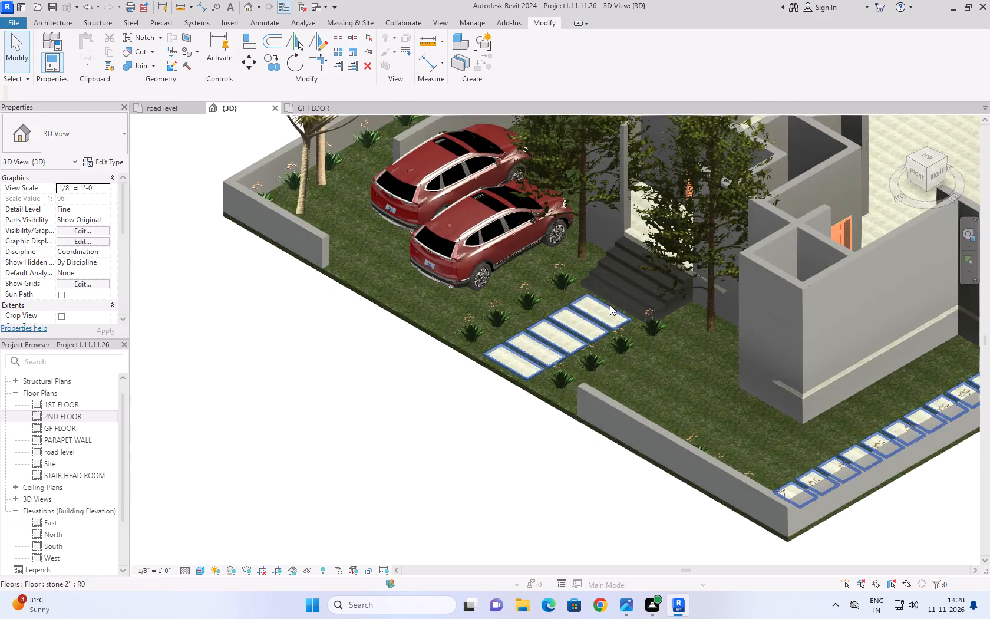
scroll(610, 305, "up", 2)
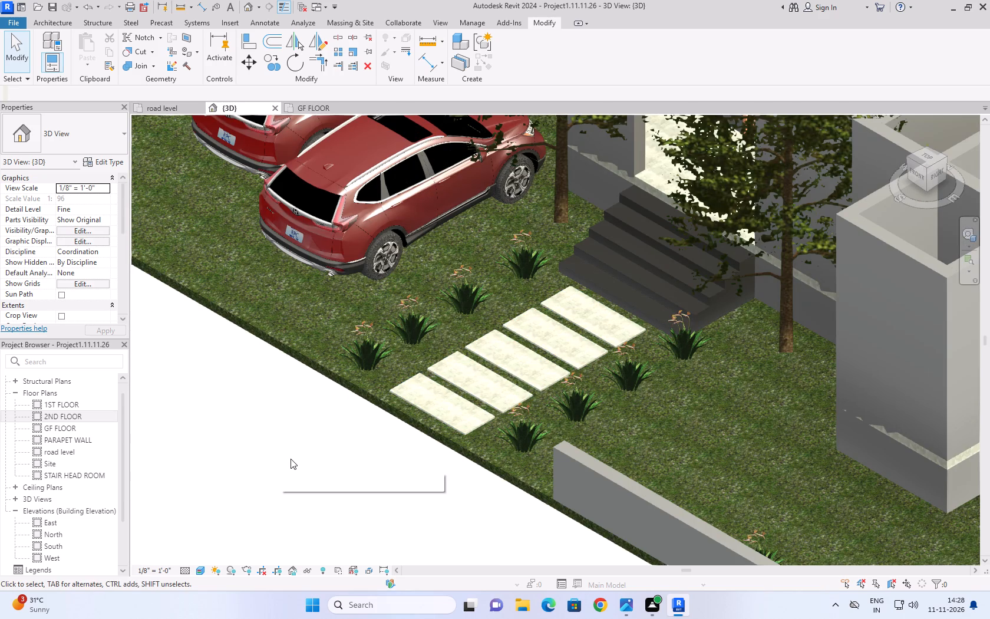
scroll(463, 439, "up", 4)
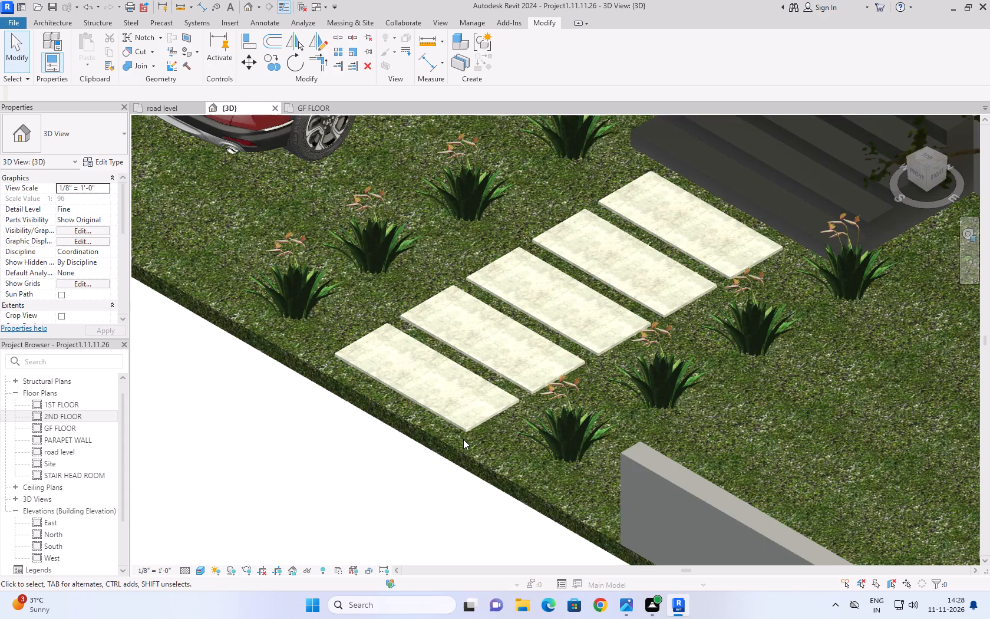
scroll(463, 439, "up", 11)
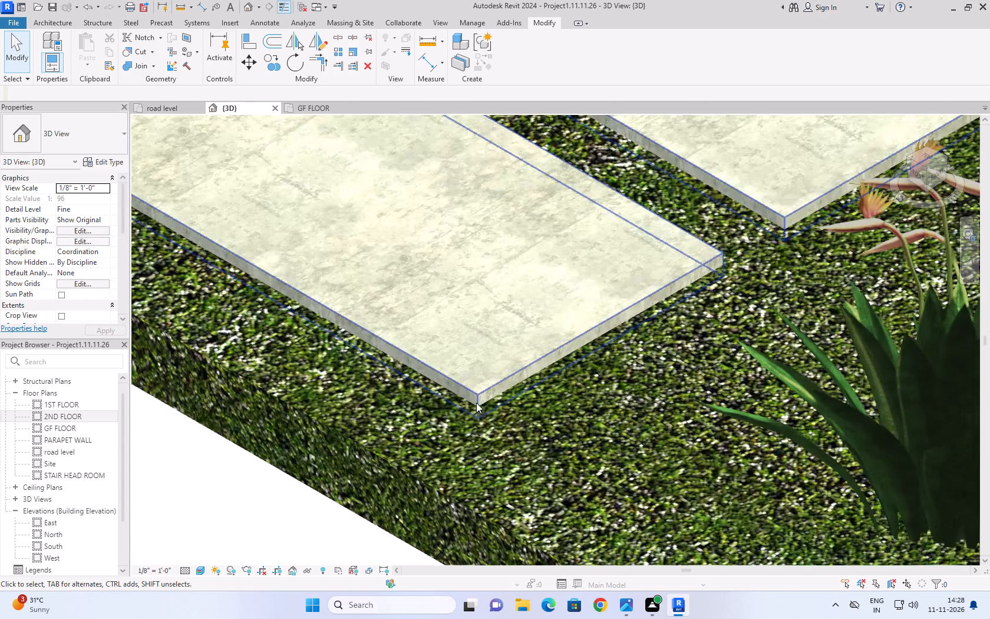
scroll(471, 452, "down", 2)
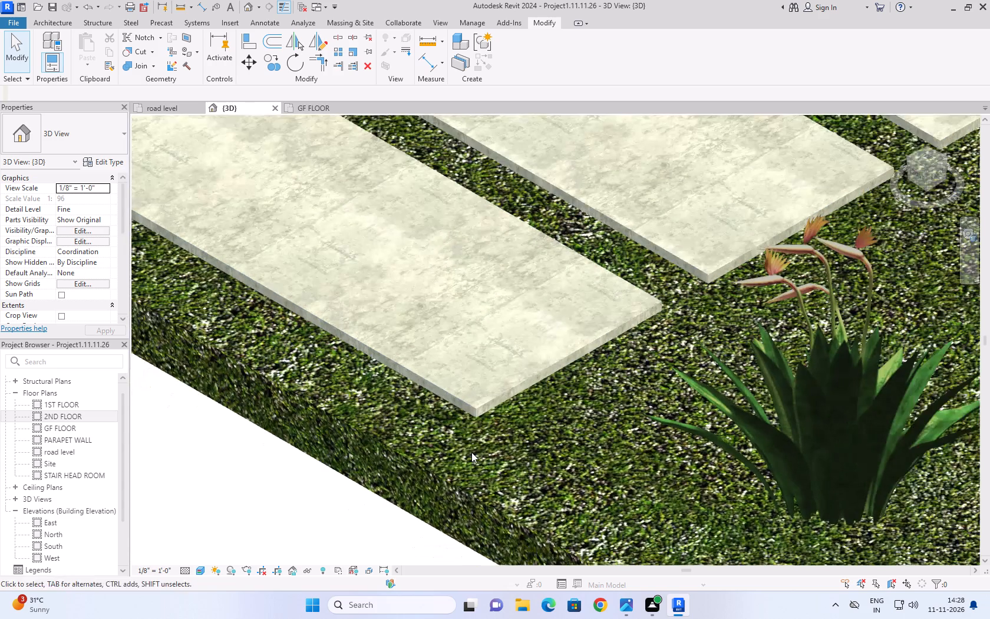
scroll(471, 452, "down", 1)
middle_click_drag(469, 463, 457, 420, "shift")
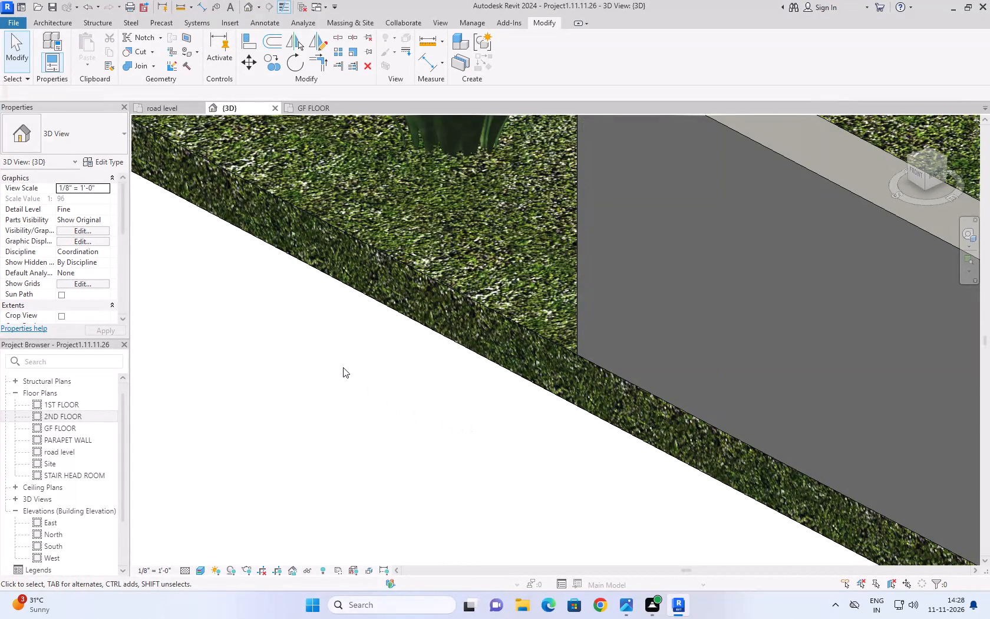
scroll(343, 367, "down", 5)
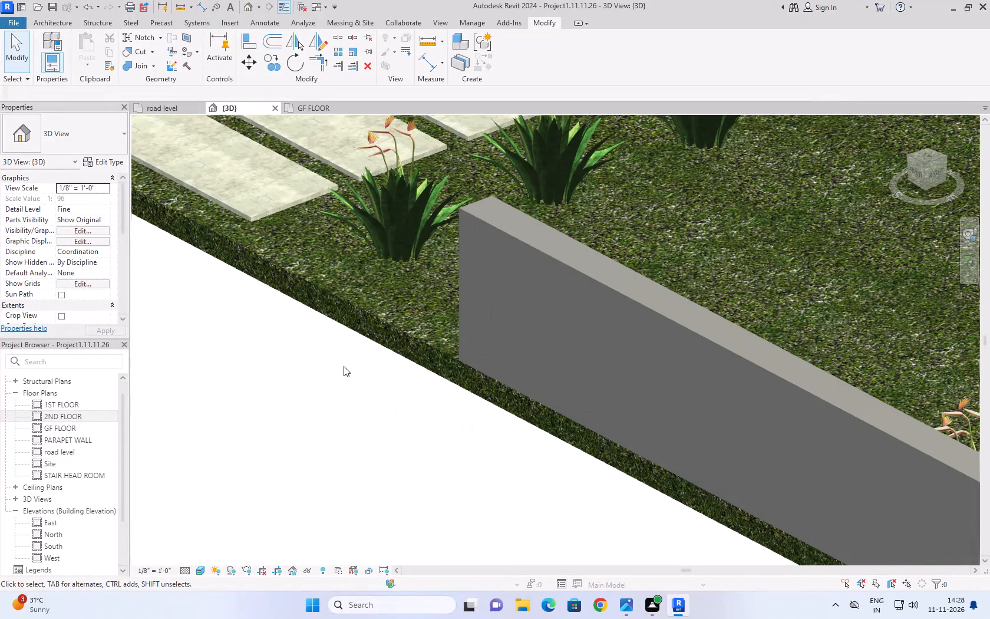
scroll(258, 224, "up", 1)
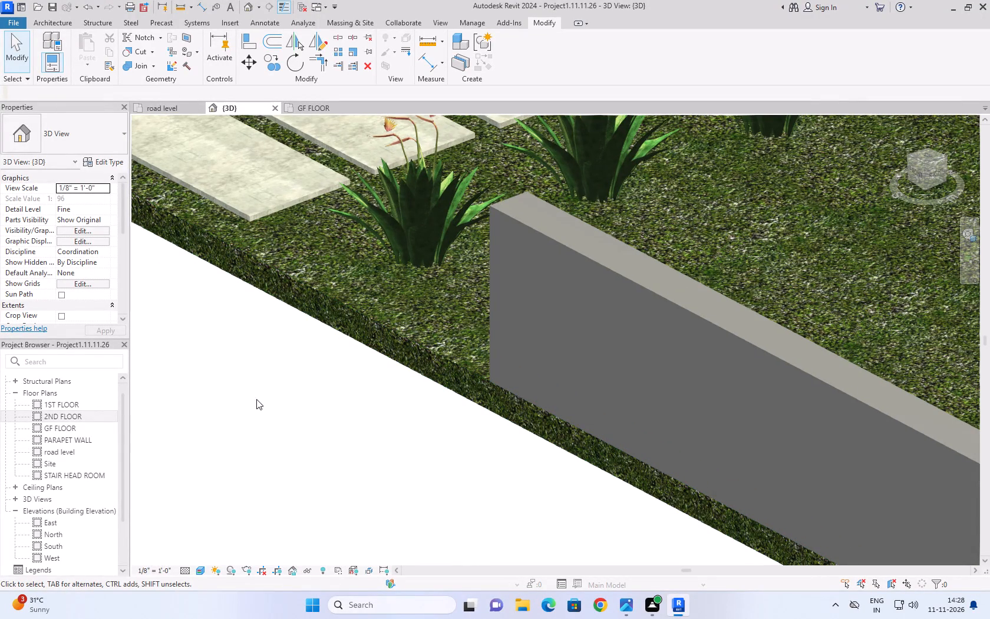
middle_click_drag(256, 400, 253, 375, "shift")
scroll(254, 373, "down", 5)
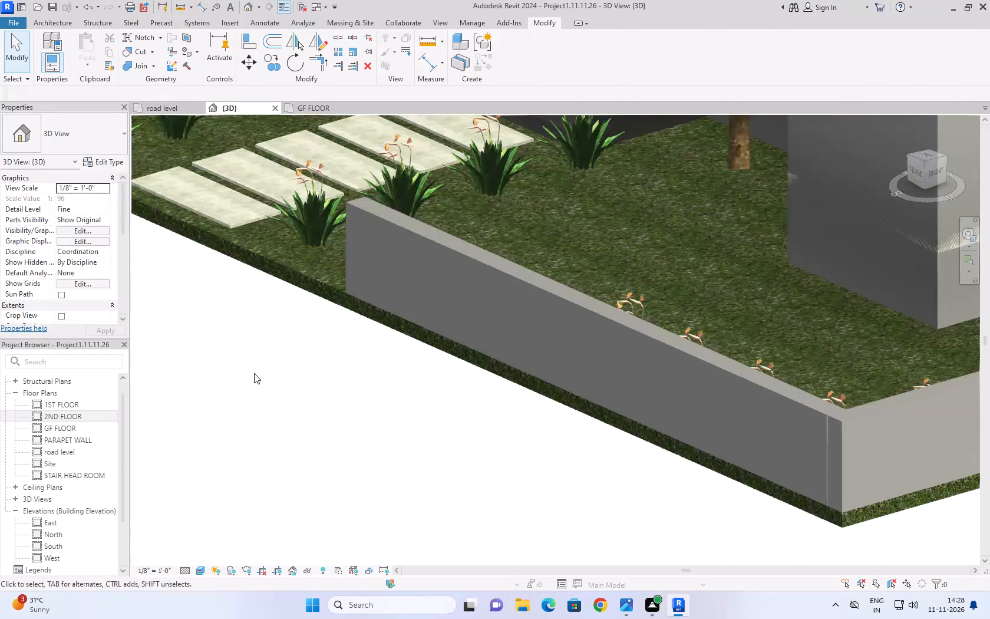
scroll(254, 373, "down", 4)
middle_click_drag(216, 325, 226, 264, "shift")
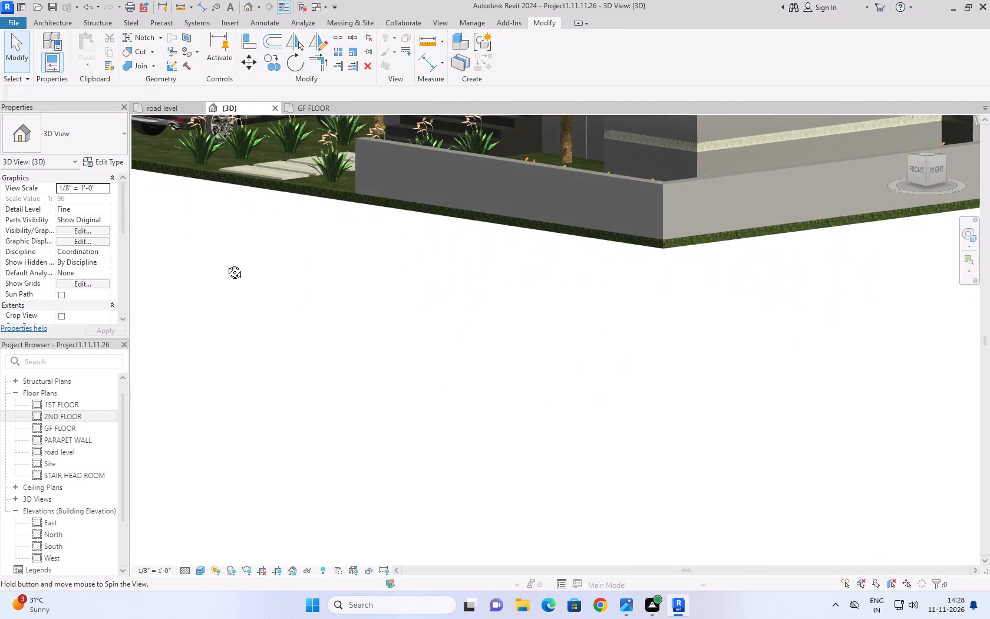
middle_click_drag(226, 264, 227, 260, "shift")
middle_click_drag(254, 208, 275, 525)
scroll(277, 482, "up", 4)
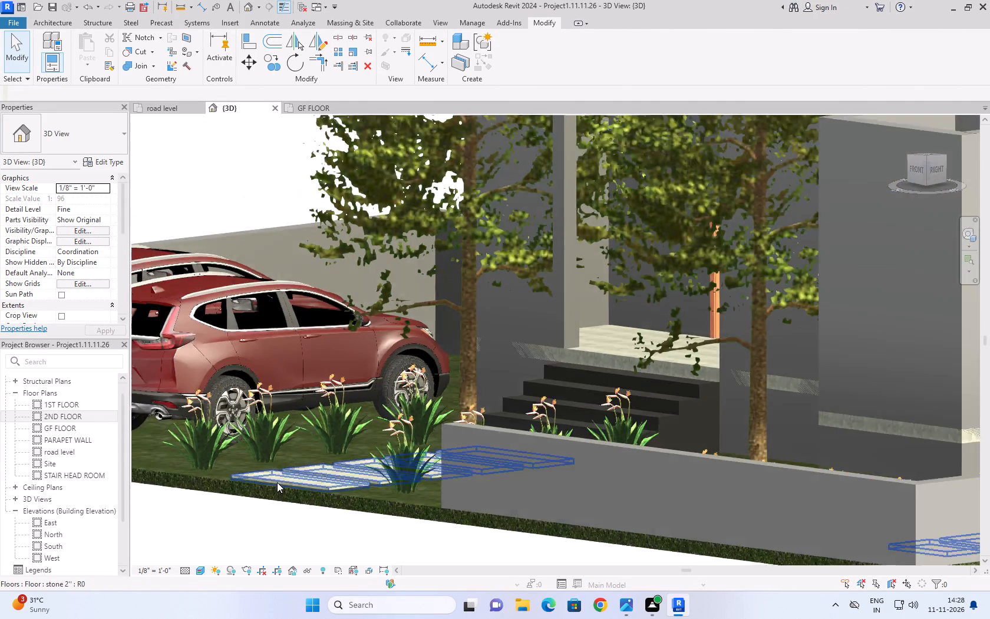
scroll(277, 482, "up", 4)
scroll(392, 521, "up", 9)
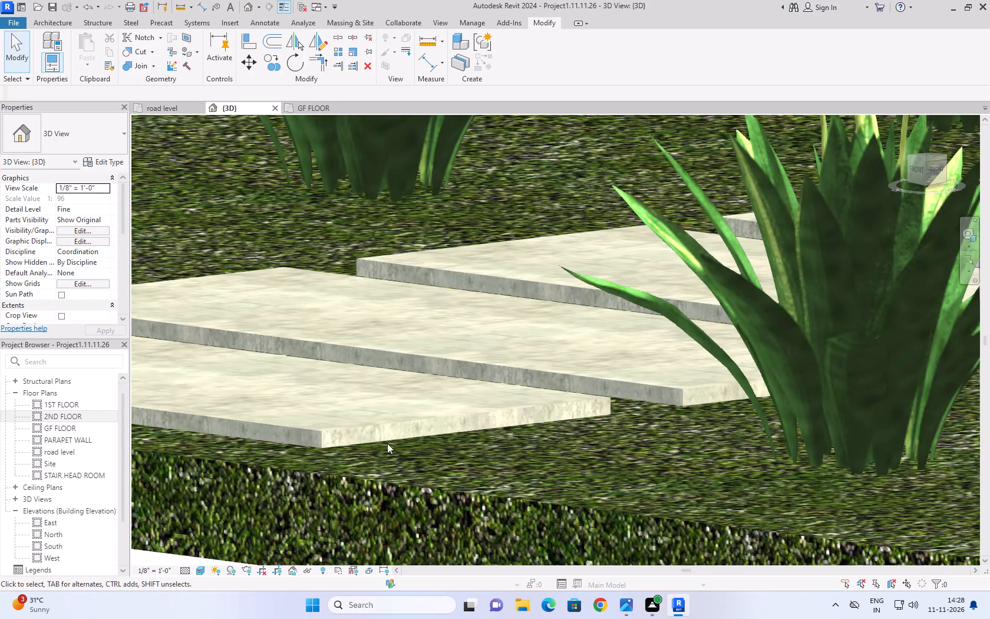
Set the height offset from road level of the stone 2'' floor at the front entrance to 0' 2" and deselect it.
scroll(352, 447, "down", 9)
left_click(349, 442)
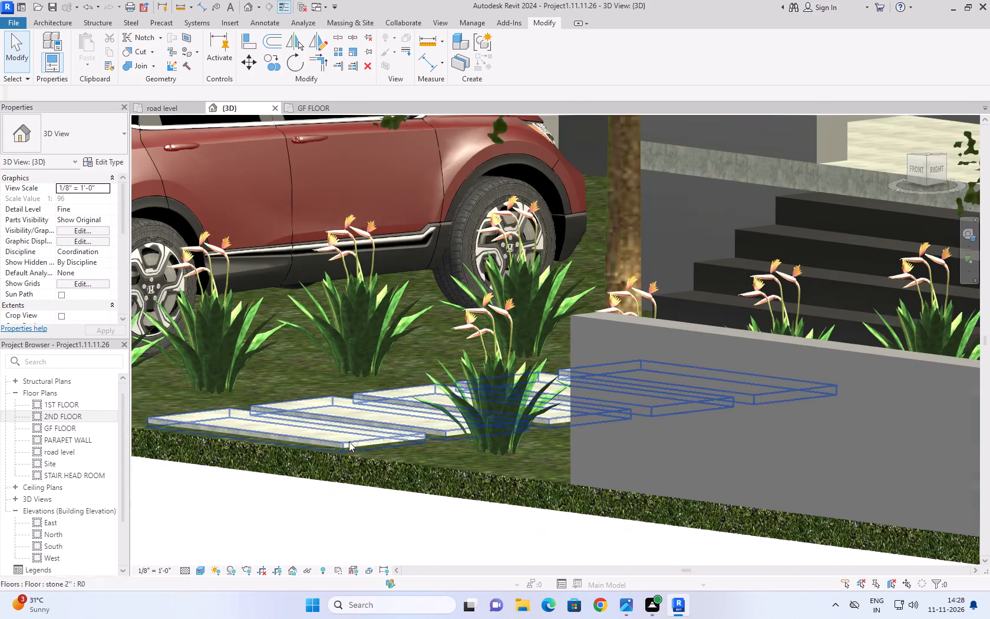
left_click(91, 192)
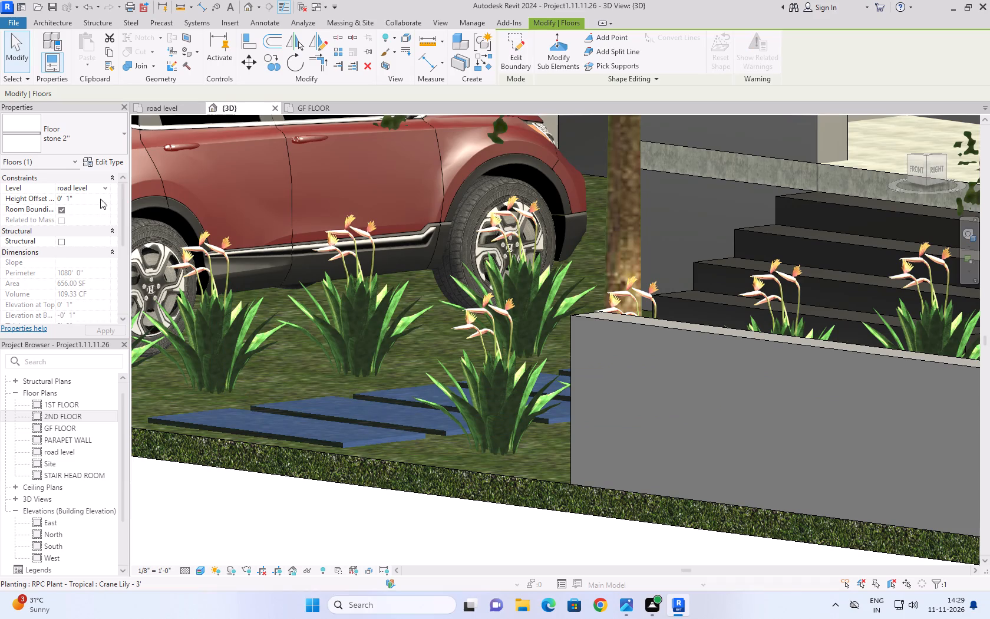
left_click(101, 200)
type("2''")
left_click(115, 329)
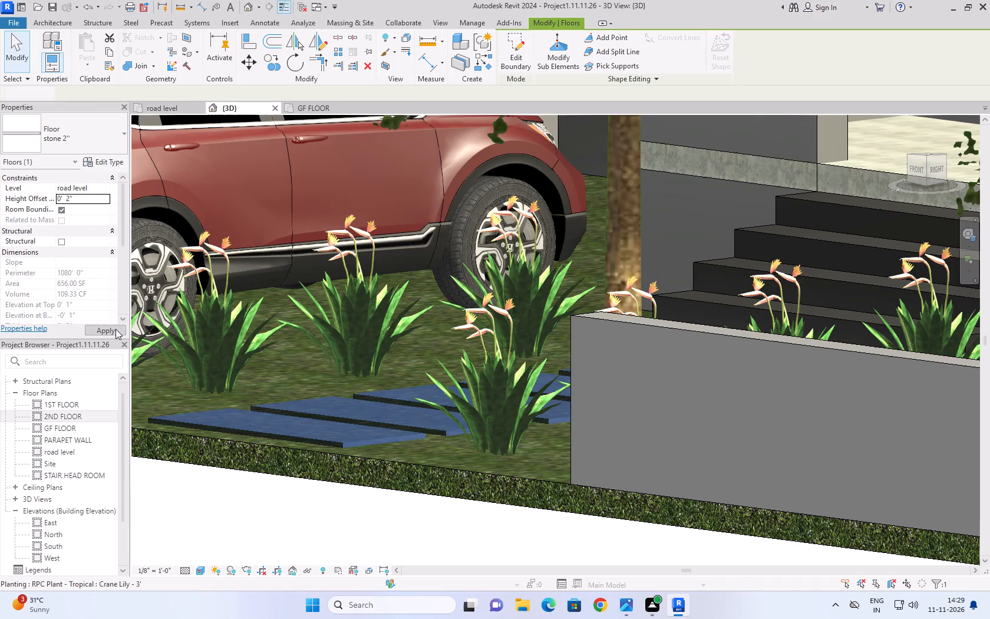
left_click(253, 521)
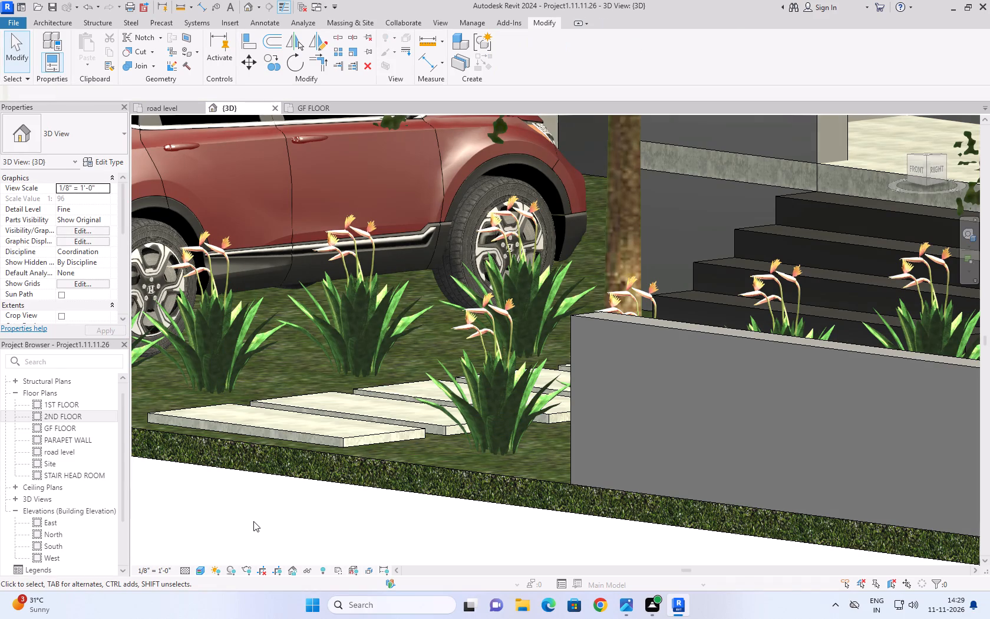
Set the structure layer thickness of the stone 2'' floor type to 4'', accepting the floor overlap, and deselect the floor.
left_click(344, 442)
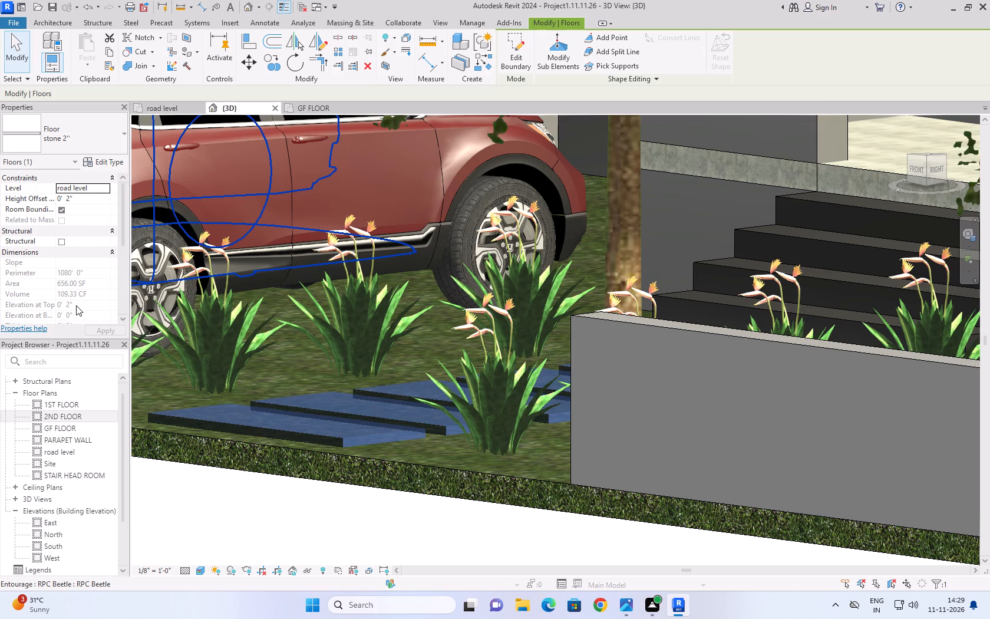
left_click(98, 163)
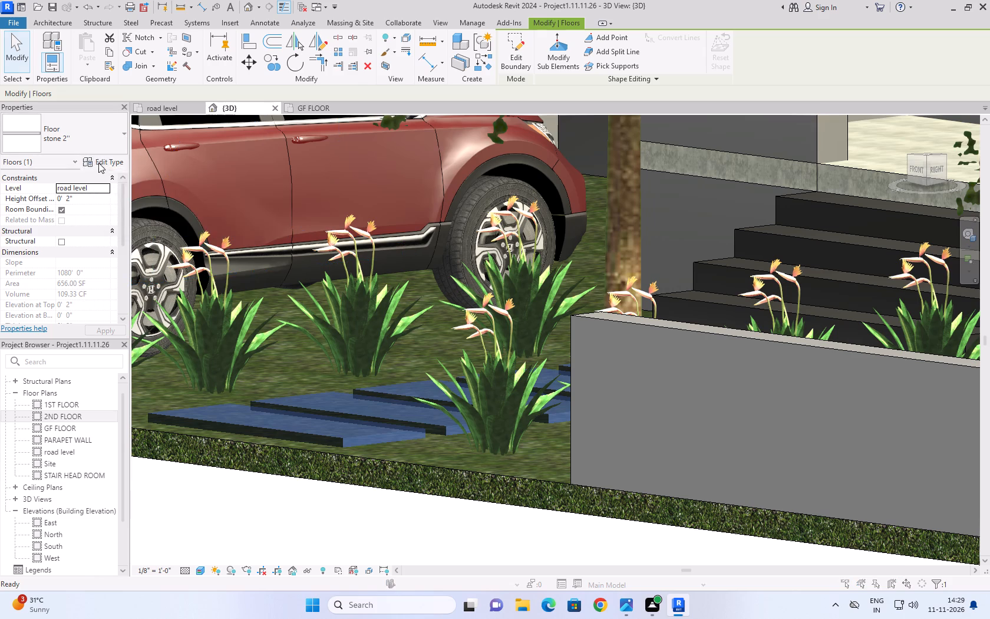
left_click(246, 221)
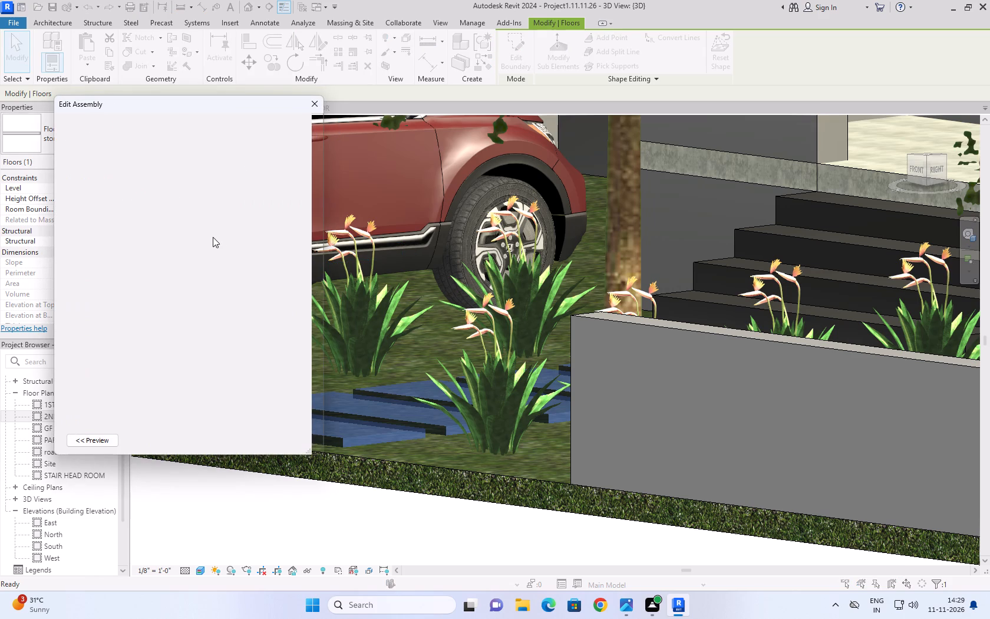
left_click(203, 241)
type("4''")
left_click(166, 430)
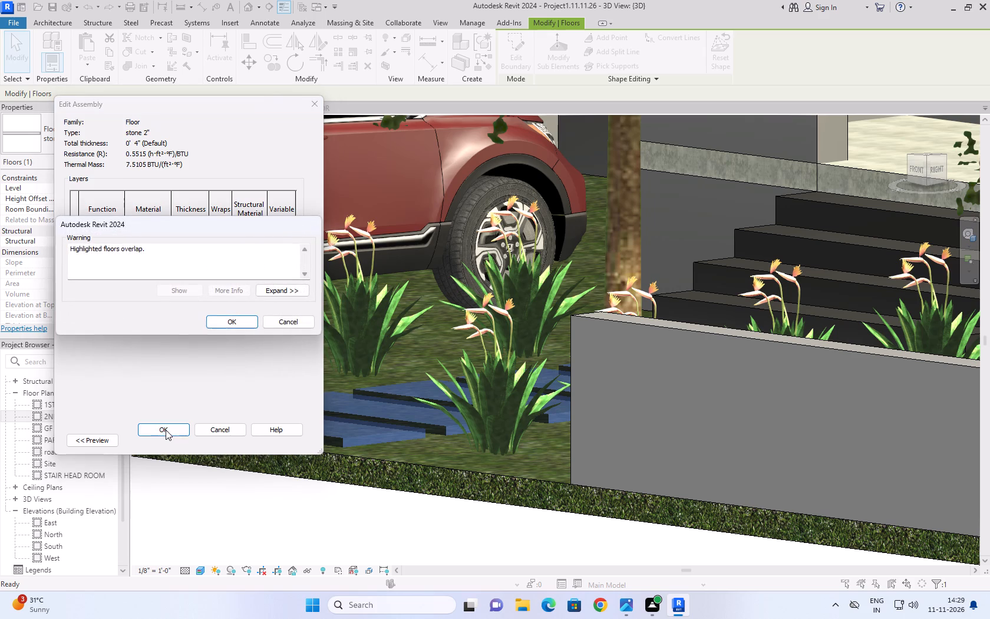
left_click(232, 319)
left_click(283, 447)
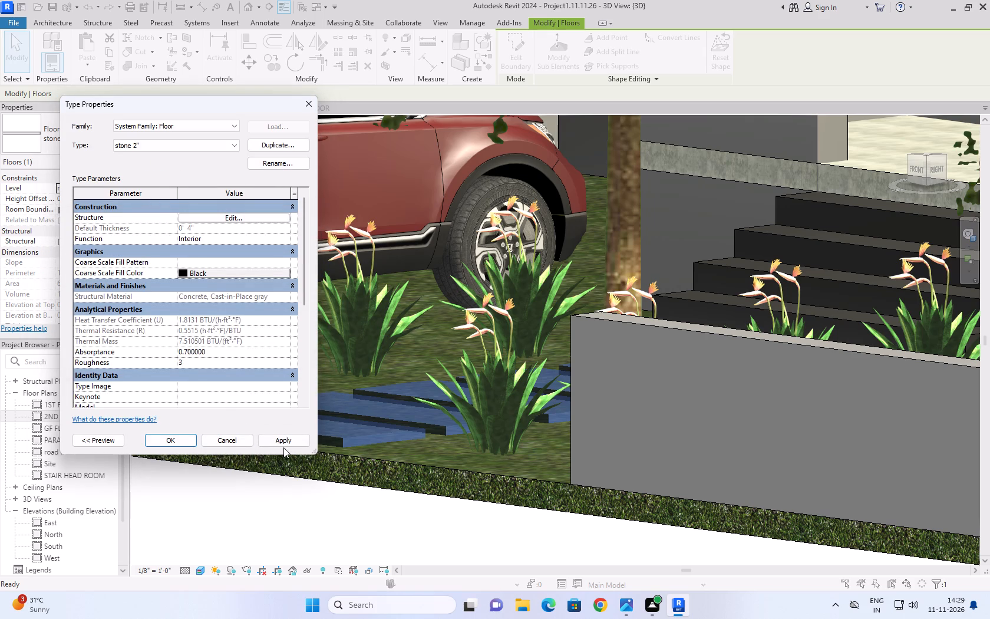
left_click(284, 440)
left_click(175, 434)
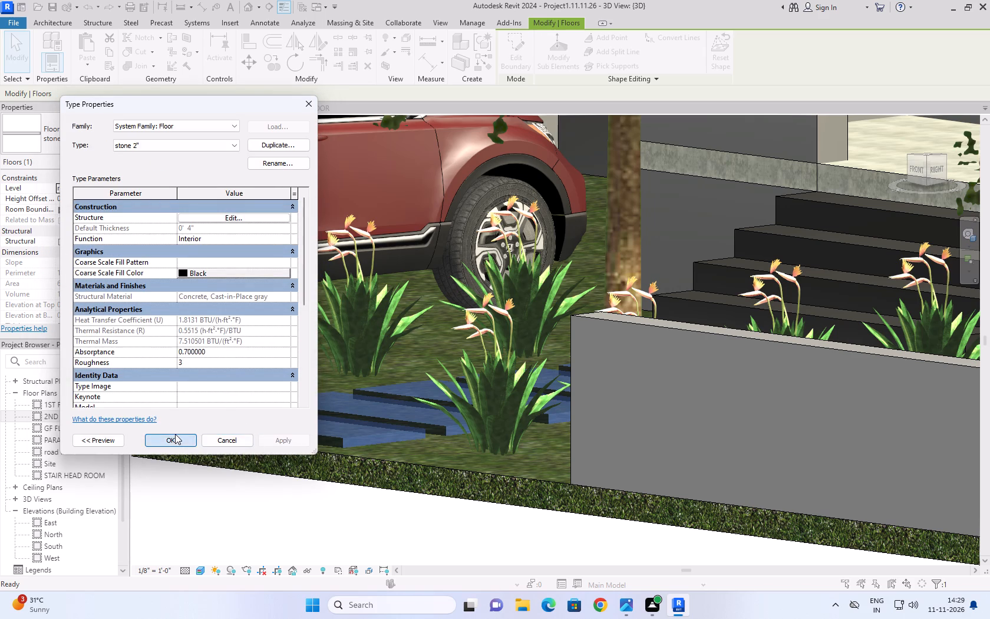
left_click(240, 502)
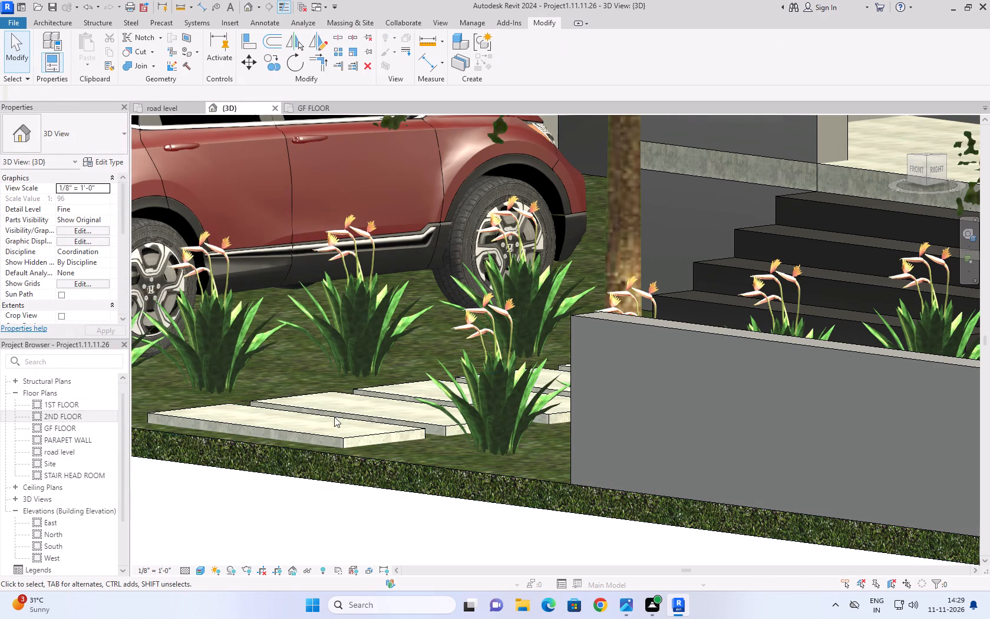
Examine the thickened stone slabs in 3D at the lawn edge, entrance steps, flanking planting and side path along the boundary wall.
scroll(347, 482, "up", 8)
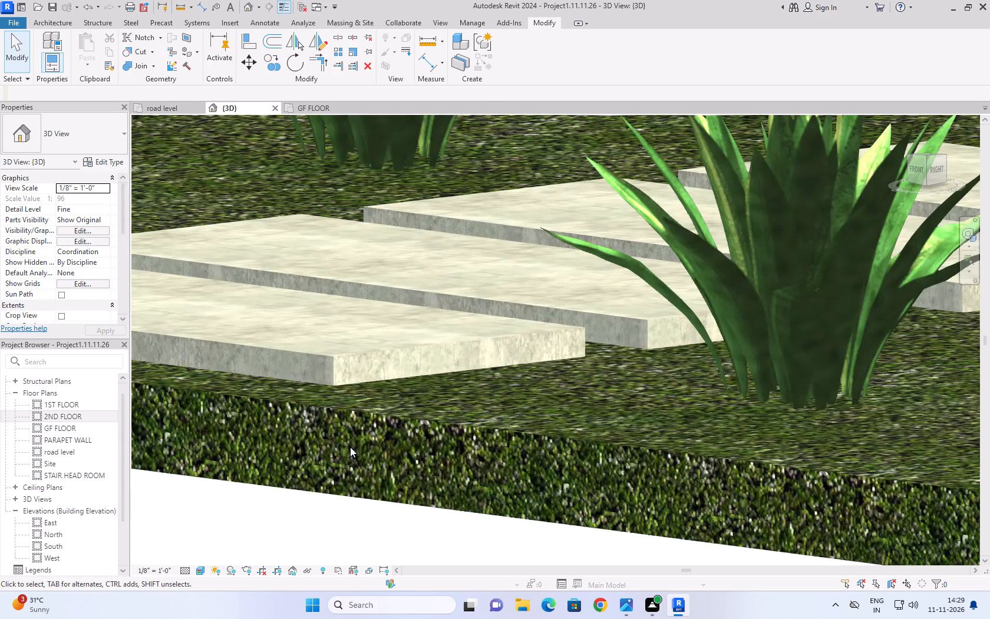
scroll(345, 375, "down", 10)
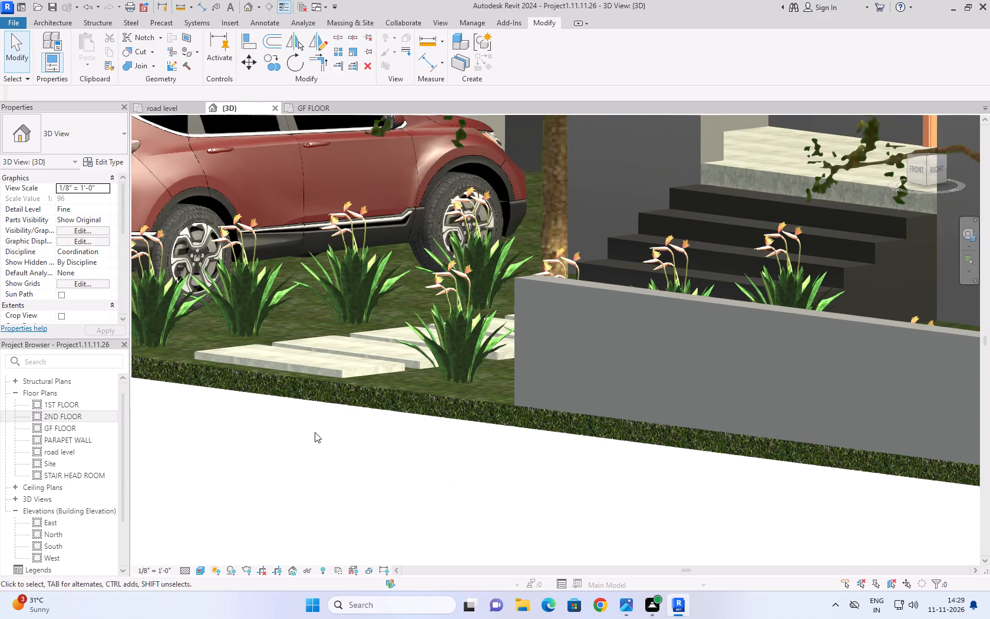
middle_click_drag(295, 436, 367, 461, "shift")
middle_click_drag(509, 390, 130, 369)
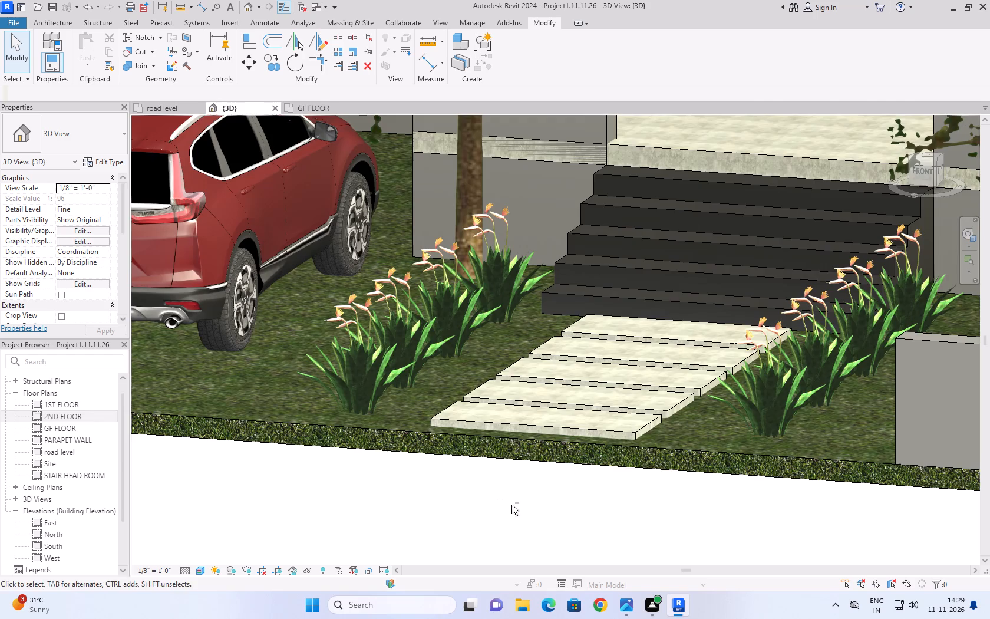
middle_click_drag(511, 505, 508, 552, "shift")
scroll(511, 505, "up", 1, "shift")
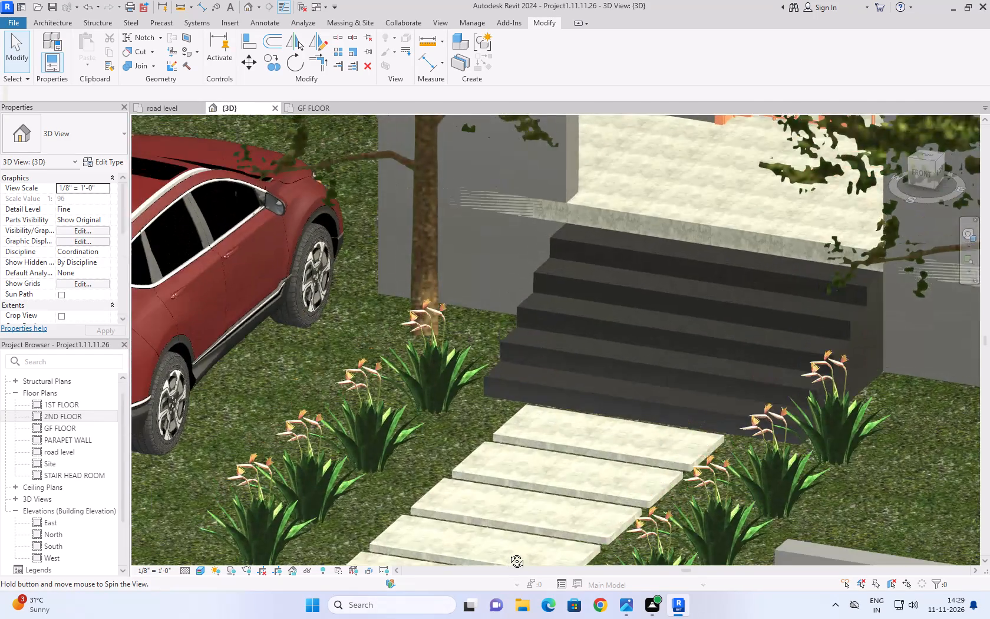
middle_click_drag(508, 552, 523, 554, "shift")
middle_click_drag(623, 416, 173, 379)
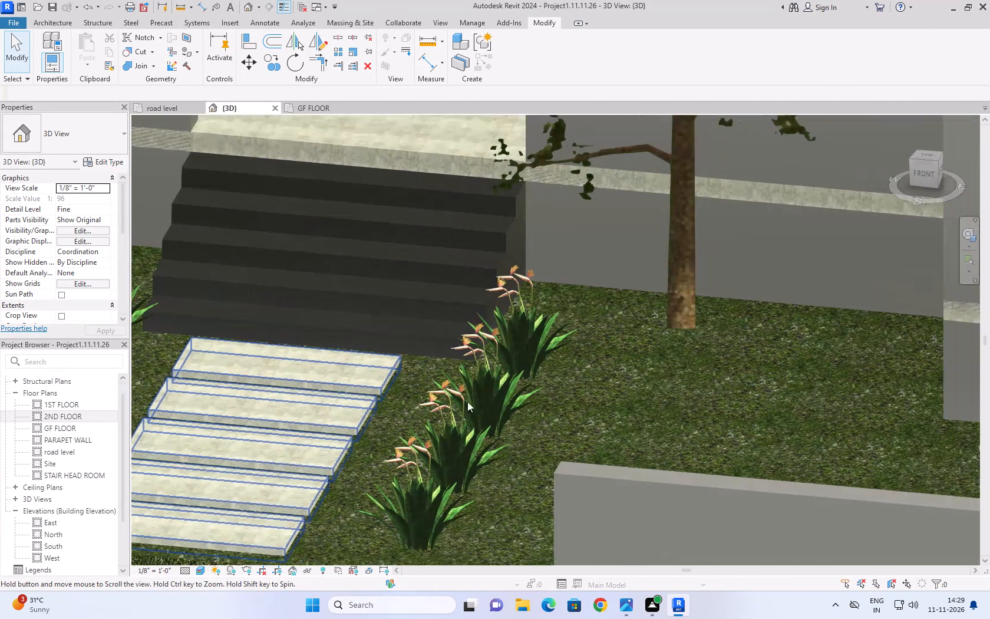
scroll(463, 360, "up", 8)
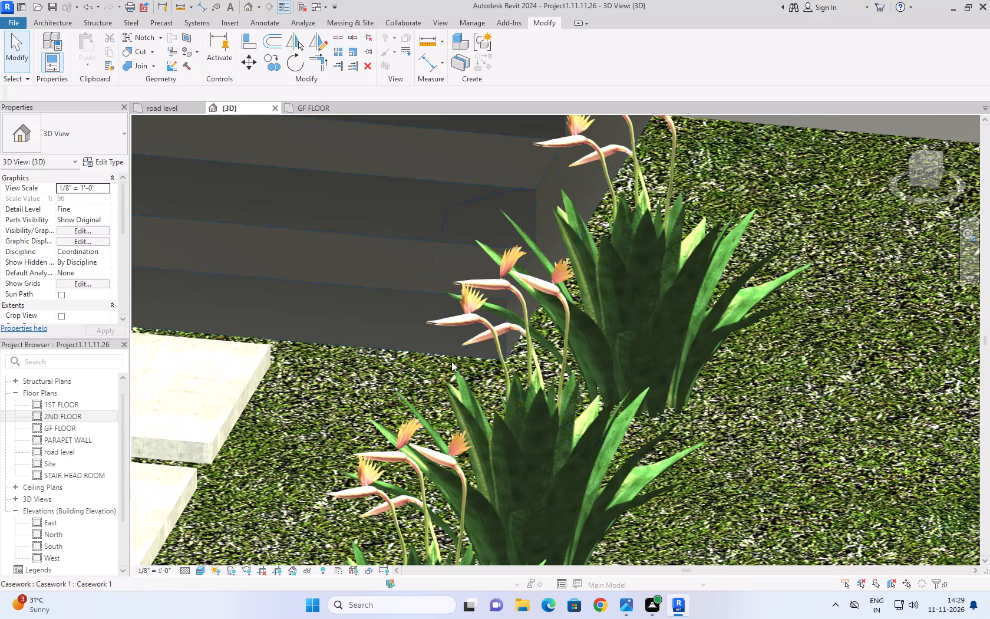
middle_click_drag(641, 391, 687, 400, "shift")
middle_click_drag(703, 357, 555, 366)
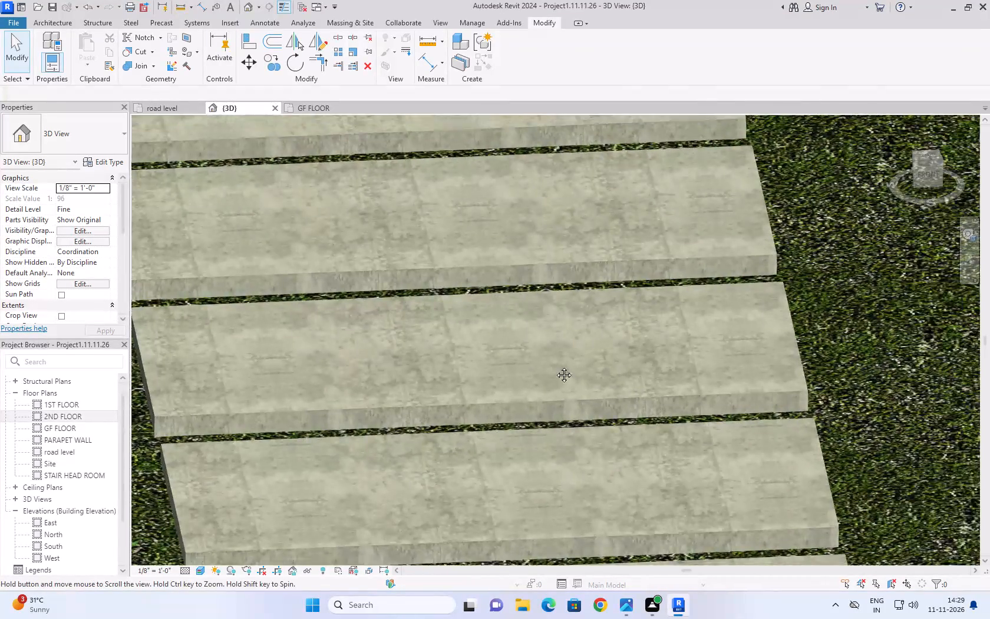
middle_click_drag(555, 366, 0, 309)
scroll(840, 268, "down", 10)
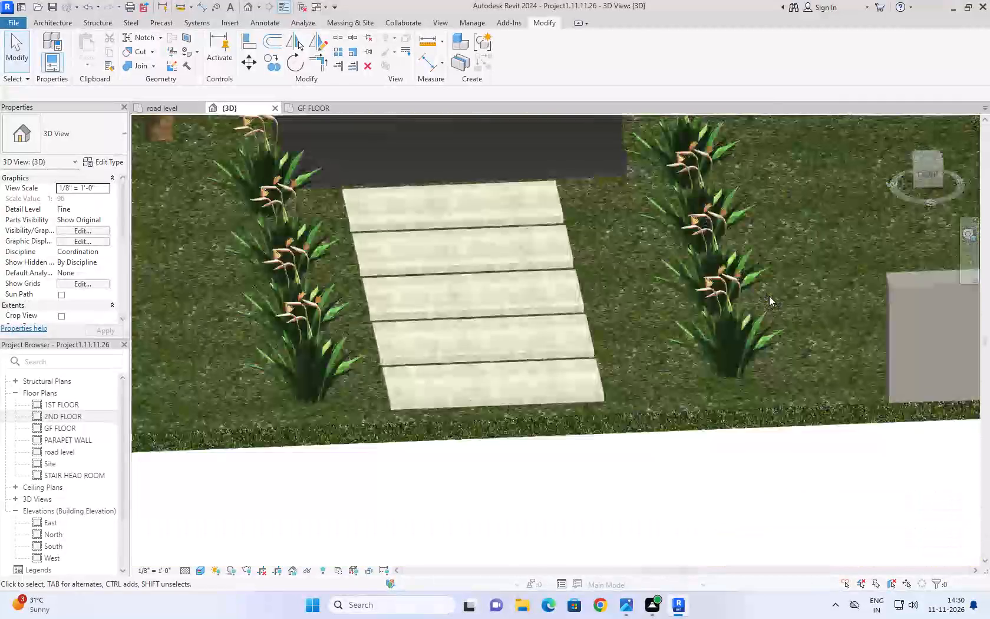
scroll(769, 296, "down", 2)
middle_click_drag(850, 233, 225, 348)
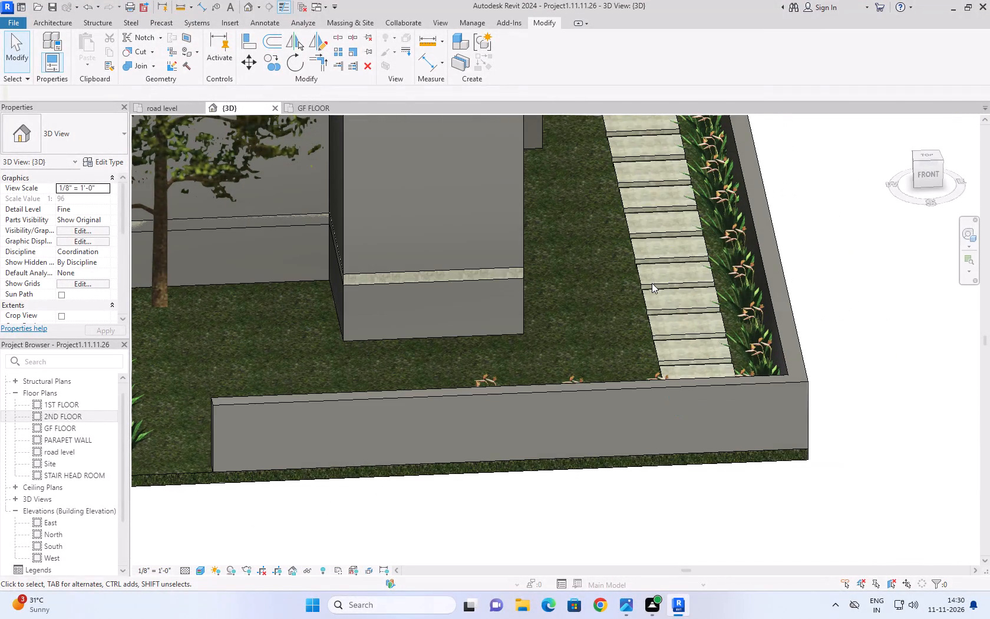
Examine the side path's stone slabs and planting at close range in 3D, viewed over the front boundary wall.
scroll(618, 281, "up", 7)
middle_click_drag(612, 306, 633, 304, "shift")
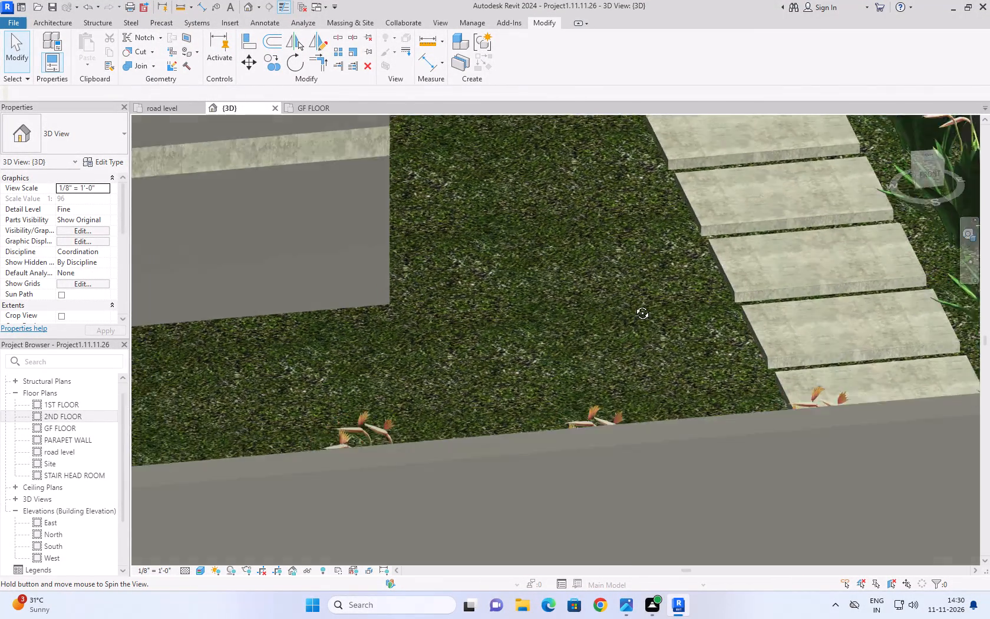
middle_click_drag(633, 304, 669, 291, "shift")
middle_click_drag(632, 271, 908, 415)
scroll(731, 429, "up", 1)
middle_click_drag(562, 196, 562, 206)
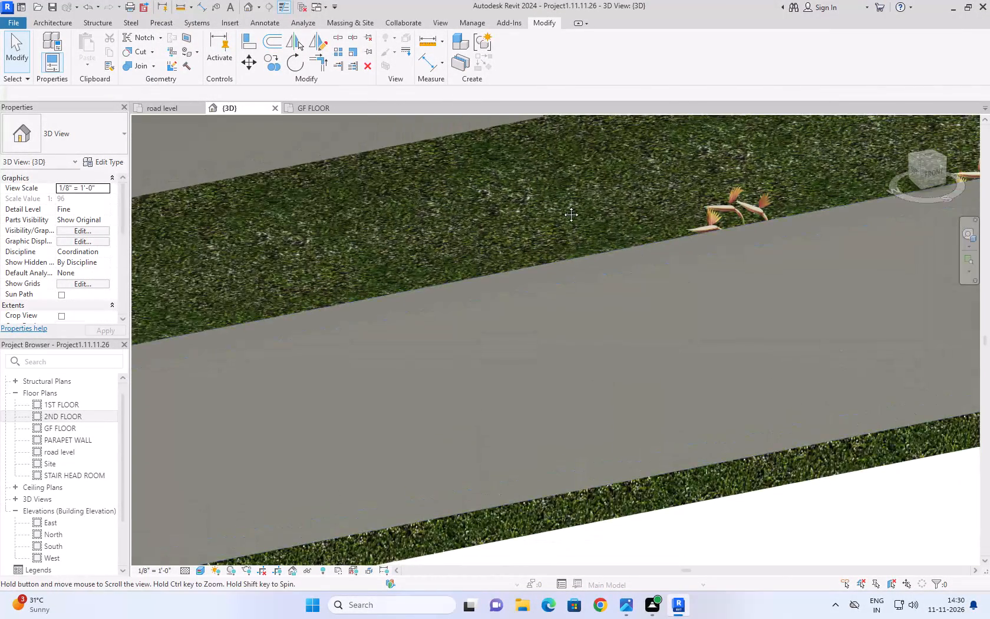
middle_click_drag(562, 206, 533, 486)
middle_click_drag(749, 341, 778, 321)
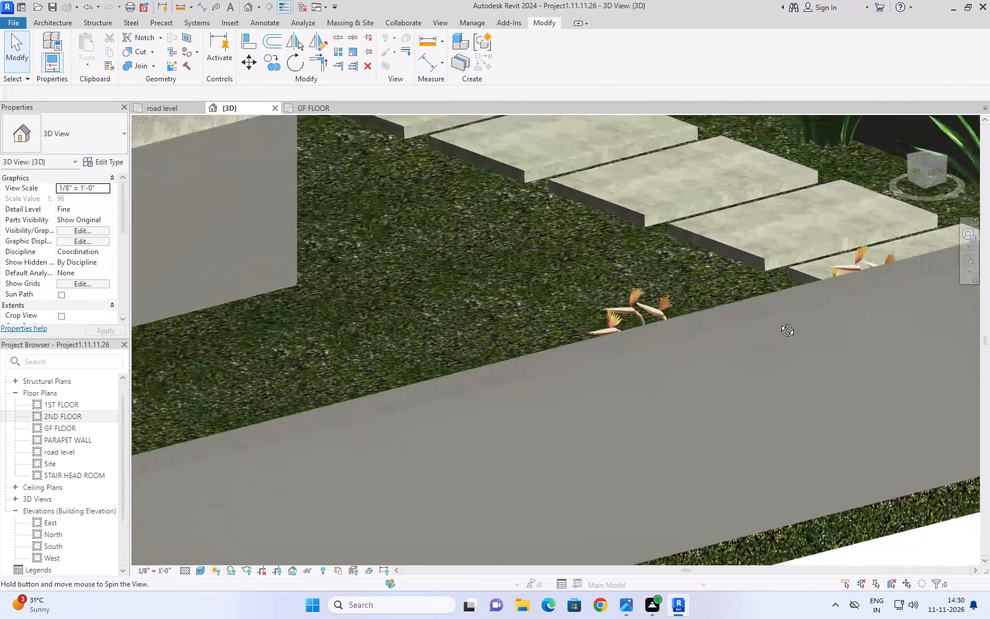
middle_click_drag(778, 321, 745, 308)
middle_click_drag(665, 379, 670, 351)
scroll(665, 379, "up", 1, "shift")
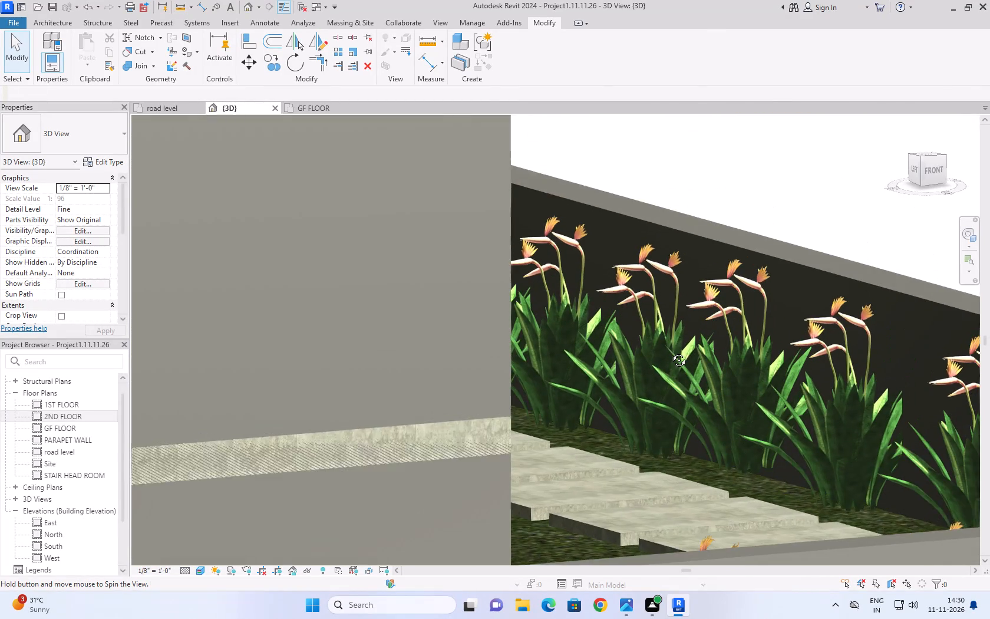
middle_click_drag(670, 351, 670, 349)
scroll(578, 565, "up", 5)
scroll(585, 385, "down", 10)
Examine the raised stone slabs from the house's left side in 3D, looking past the parked cars to the far boundary wall.
middle_click_drag(576, 409, 595, 466, "shift")
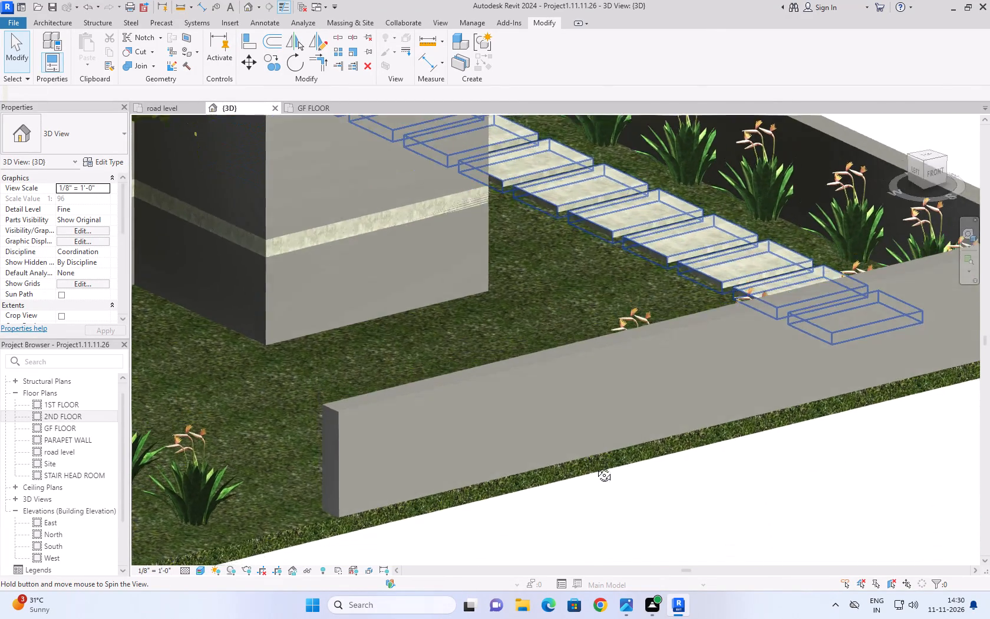
middle_click_drag(595, 466, 698, 437, "shift")
scroll(698, 437, "down", 10)
middle_click(698, 437)
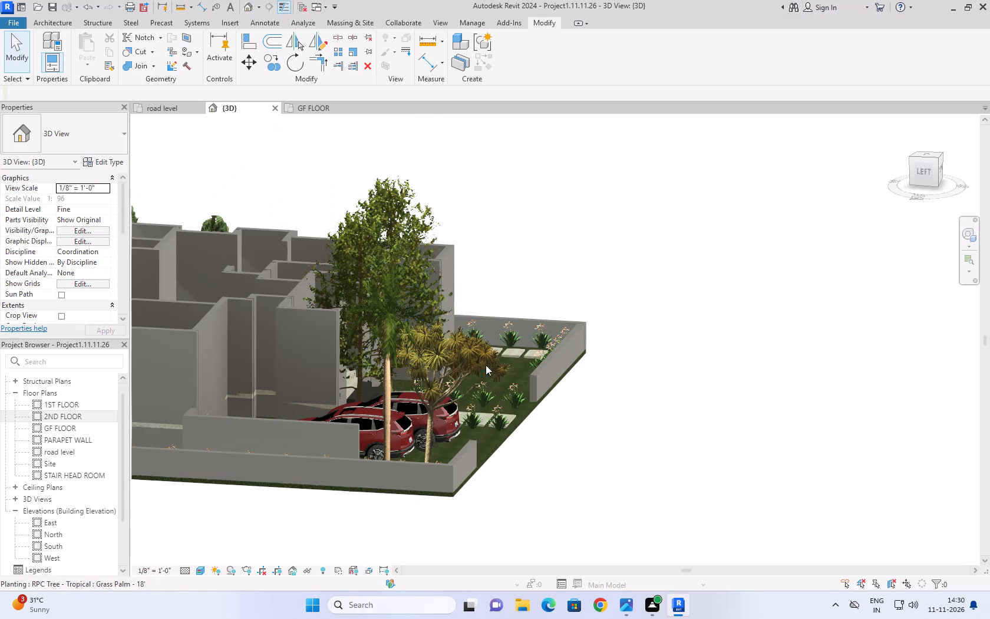
middle_click_drag(502, 365, 501, 329)
scroll(507, 360, "up", 1, "shift")
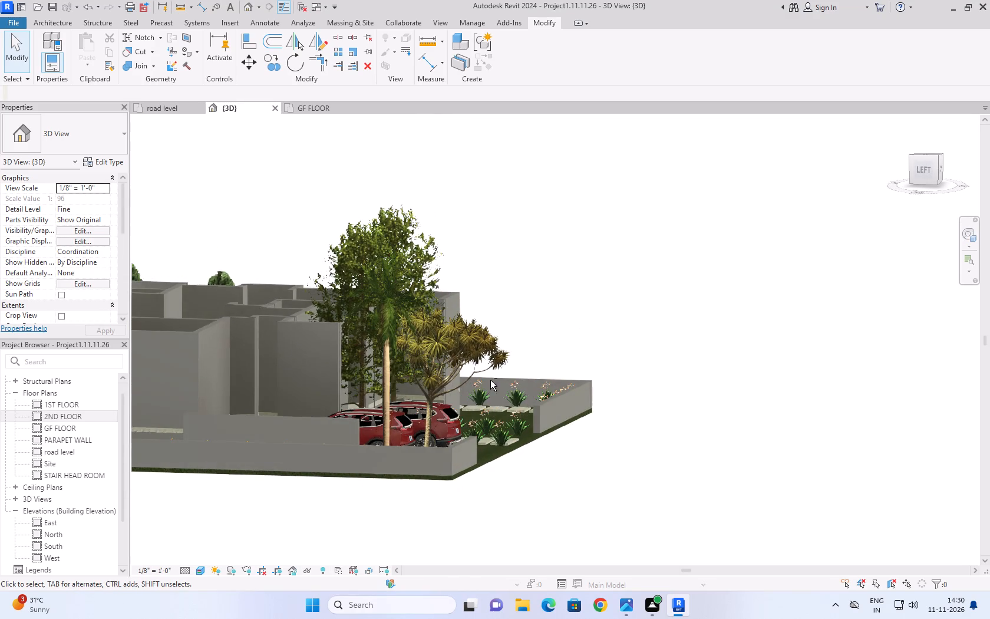
scroll(489, 383, "up", 13)
scroll(503, 534, "up", 1)
middle_click_drag(503, 533, 503, 523, "shift")
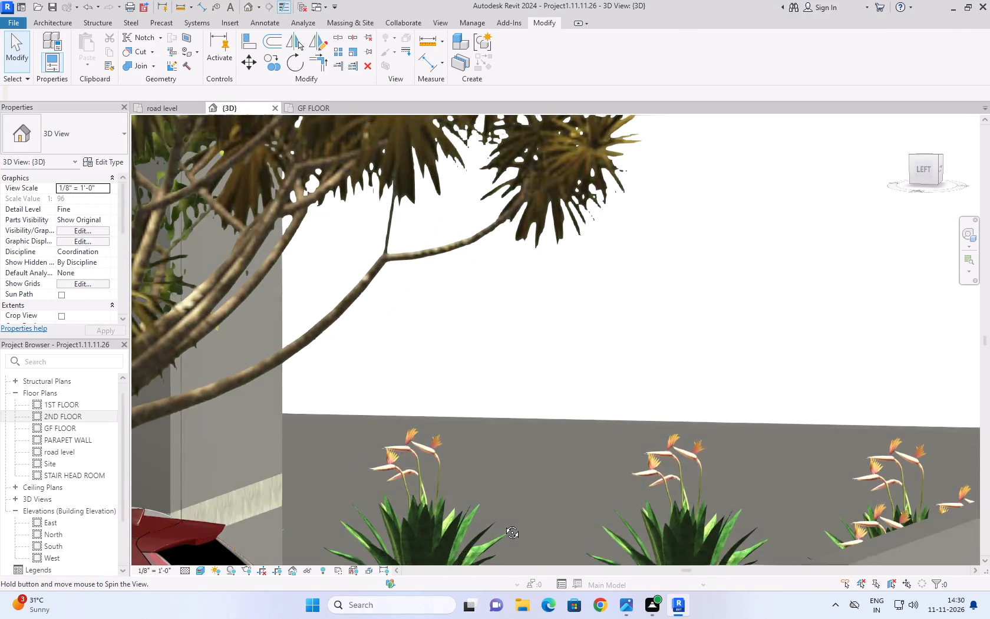
middle_click_drag(503, 523, 503, 516, "shift")
scroll(503, 511, "up", 1)
scroll(510, 454, "down", 8)
middle_click_drag(522, 483, 522, 497, "shift")
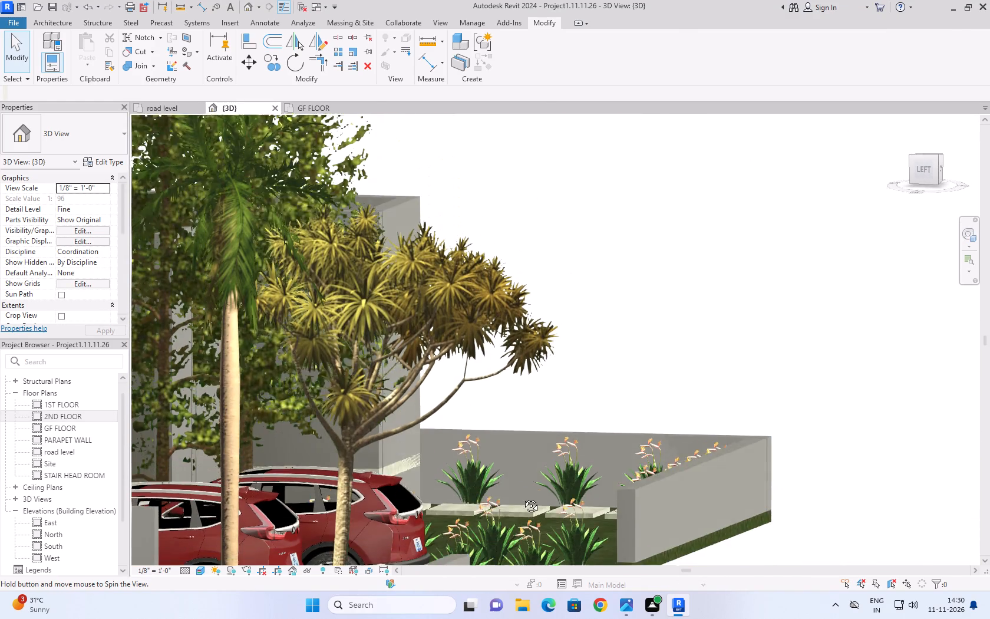
middle_click_drag(522, 497, 520, 512, "shift")
scroll(506, 505, "up", 8)
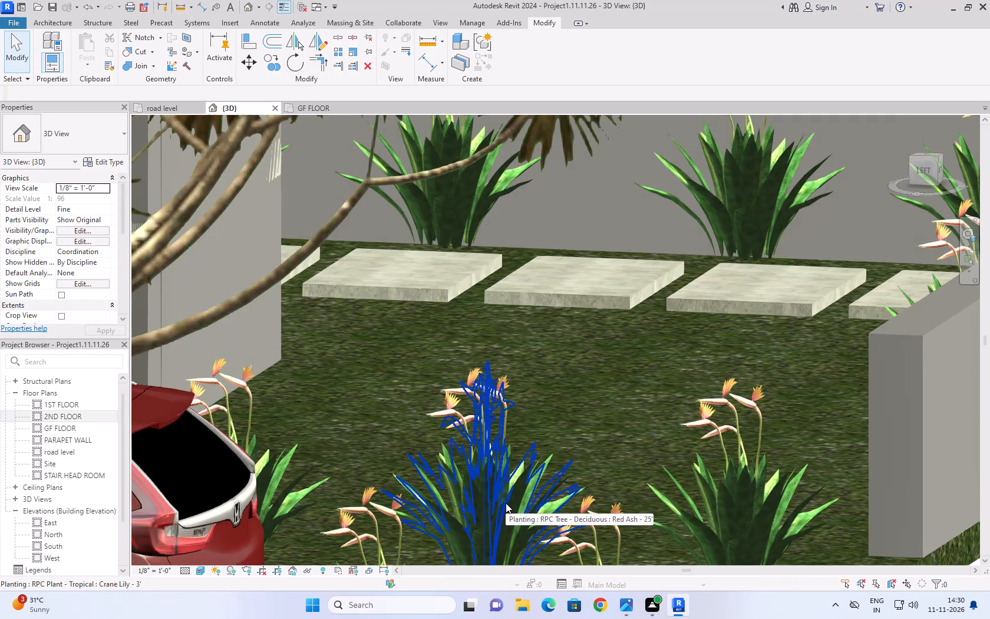
Check the properties of the stone 2'' floor, including its height offset, and those of the road level slab 6'' floor.
left_click(562, 296)
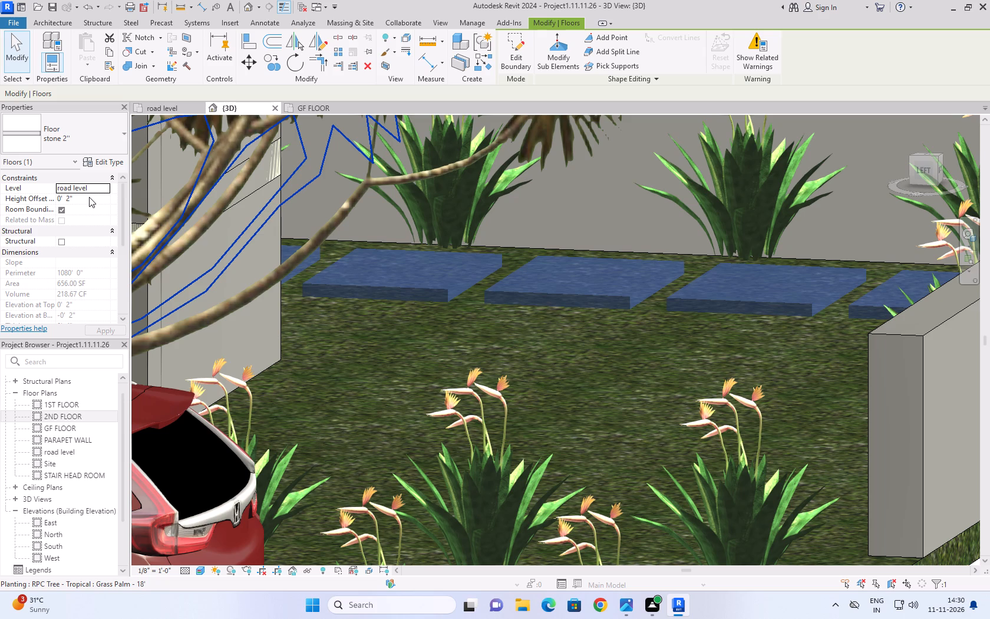
scroll(555, 373, "down", 7)
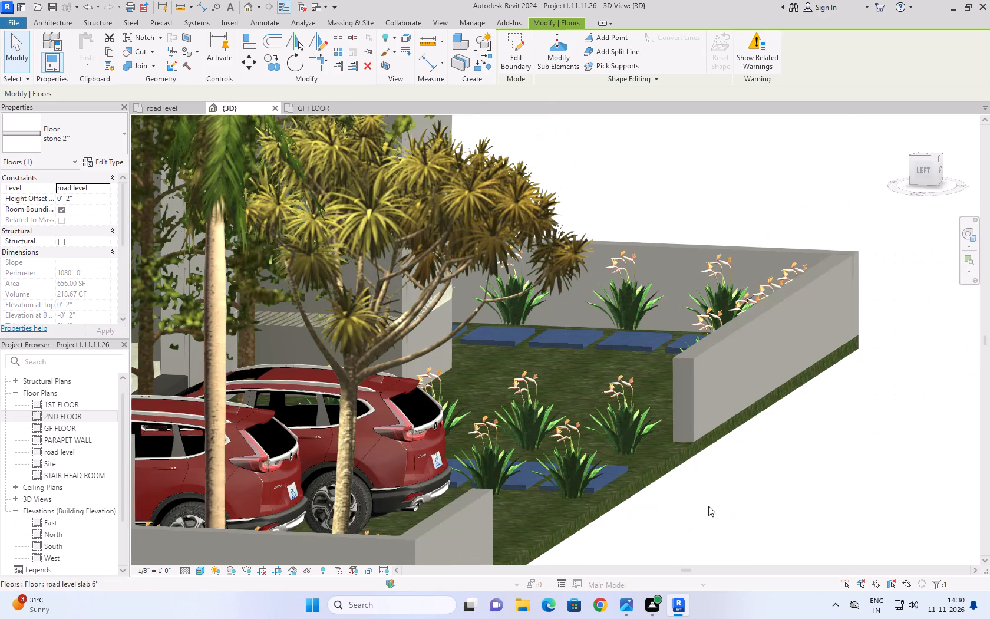
left_click(741, 490)
left_click(676, 455)
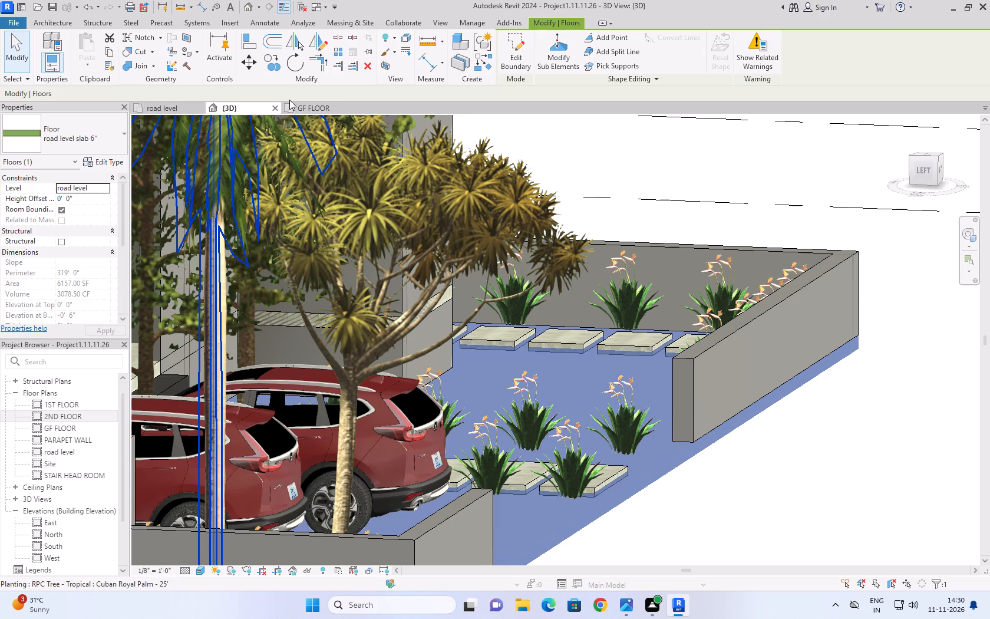
Open the South elevation and examine the road level slab 6'' at its line below the cars, leaving it deselected.
double_click(64, 550)
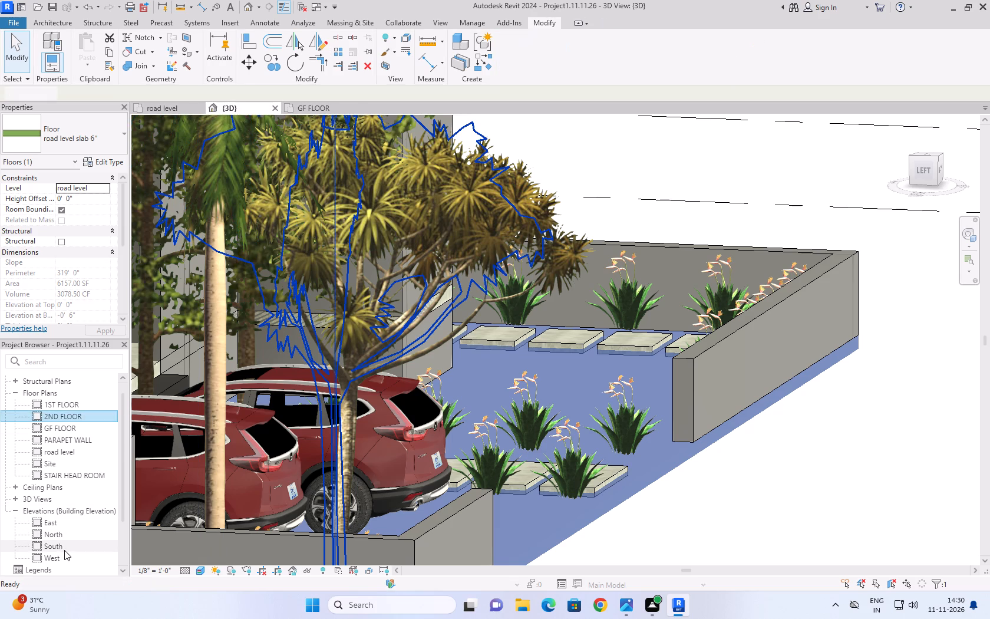
scroll(497, 459, "up", 6)
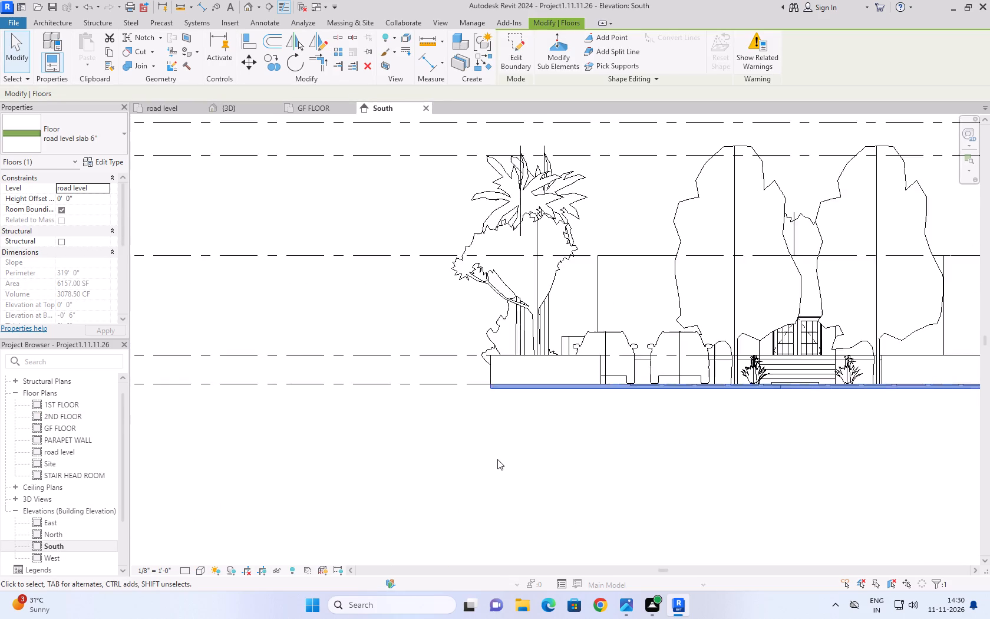
scroll(497, 459, "up", 3)
middle_click_drag(536, 395, 161, 457)
scroll(494, 414, "up", 2)
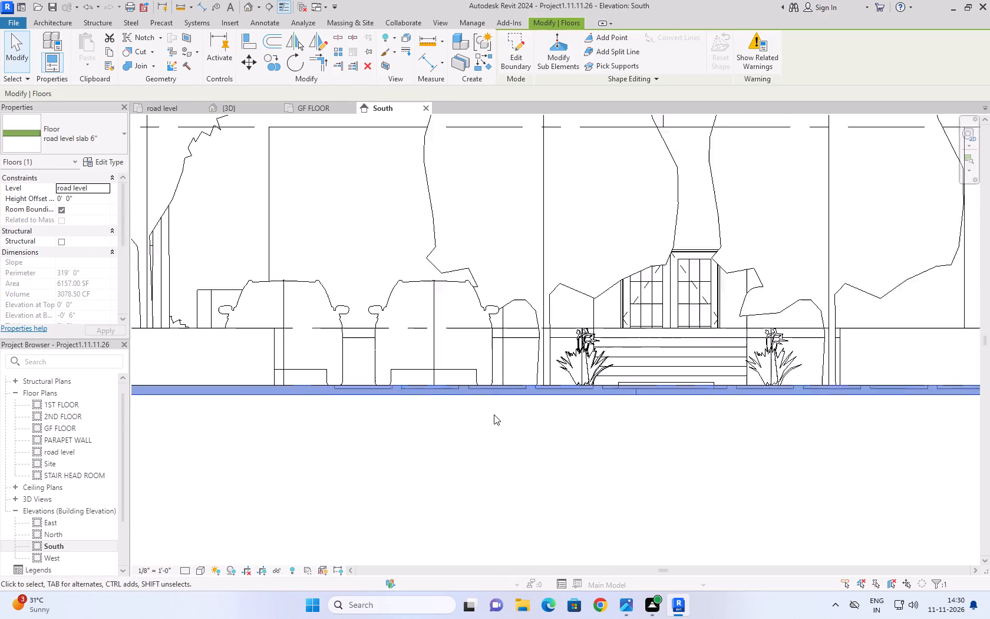
scroll(494, 414, "up", 5)
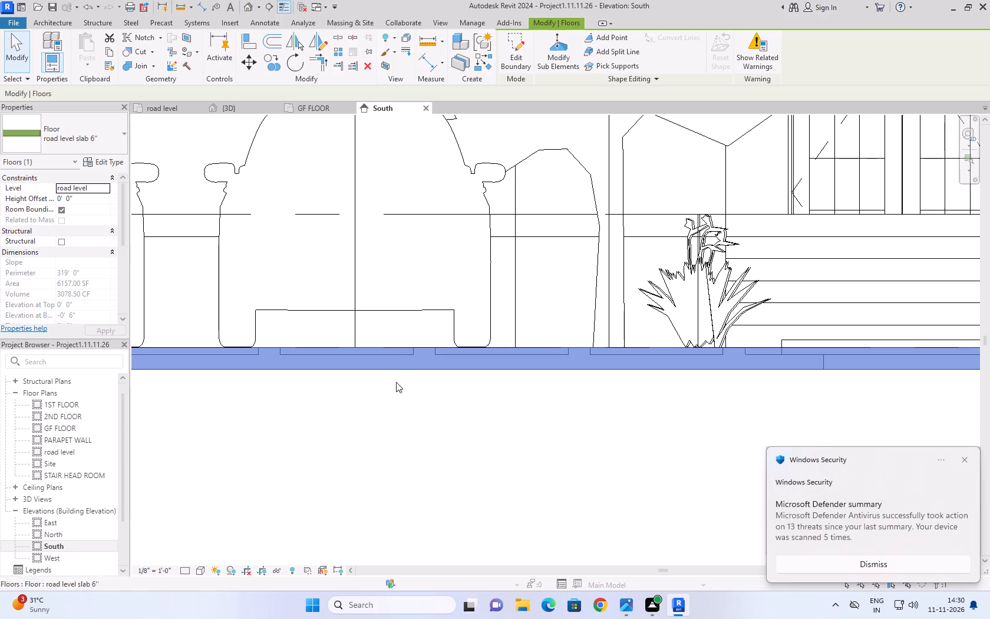
left_click(446, 409)
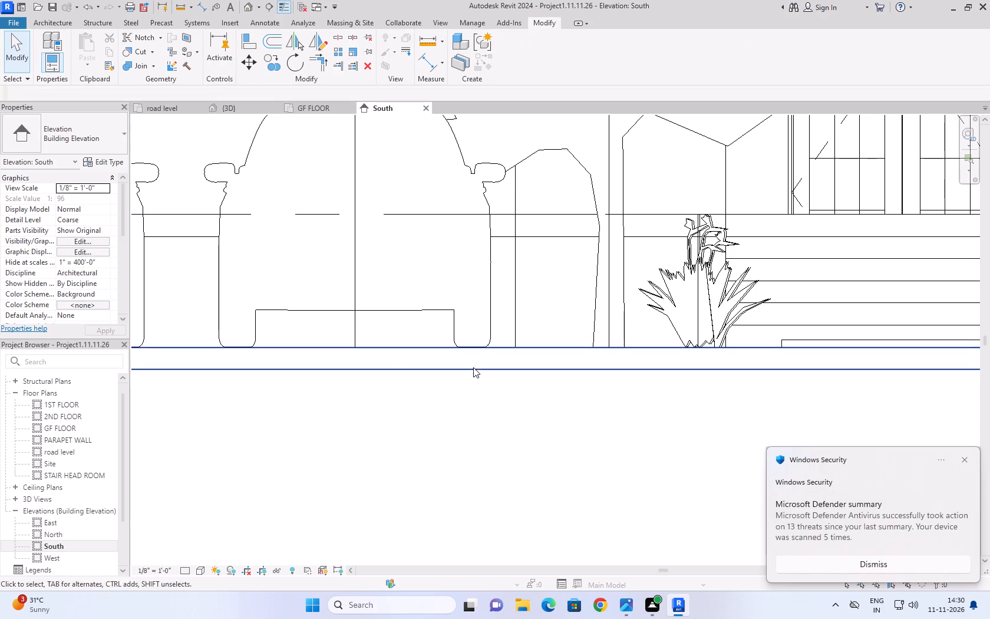
left_click(473, 367)
left_click(474, 353)
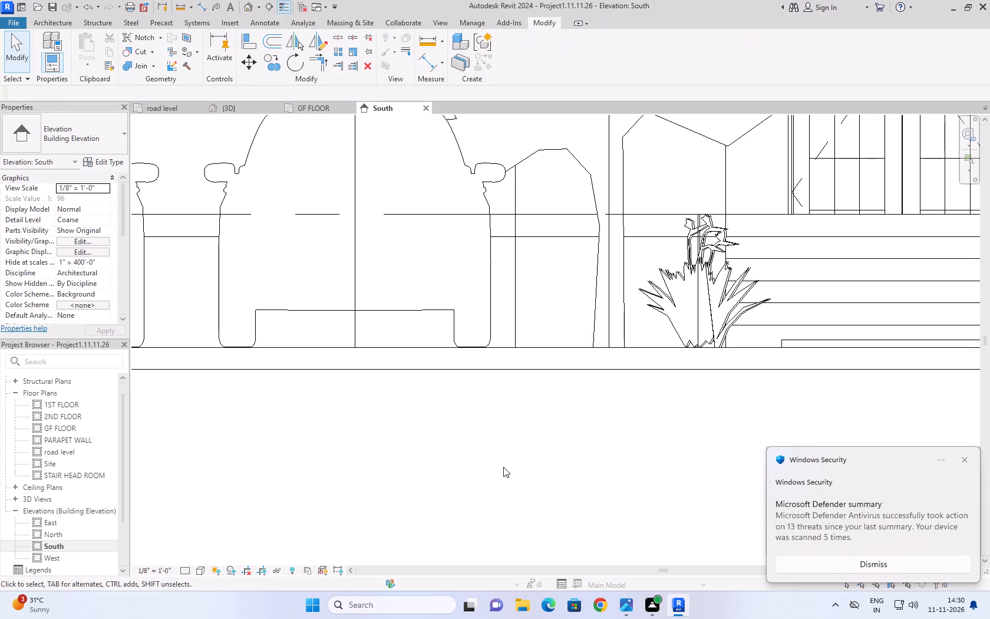
Inspect the stone 2'' floor at the foot of the entrance steps in the South elevation, deselect it, and review the whole front.
scroll(704, 473, "down", 2)
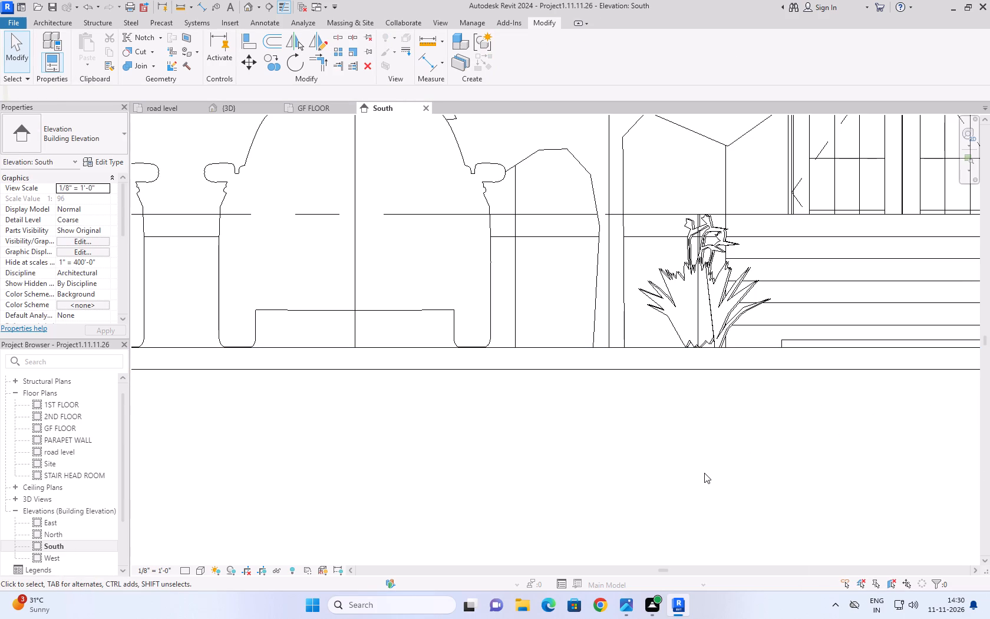
scroll(704, 473, "down", 2)
middle_click_drag(794, 443, 616, 493)
scroll(607, 428, "up", 6)
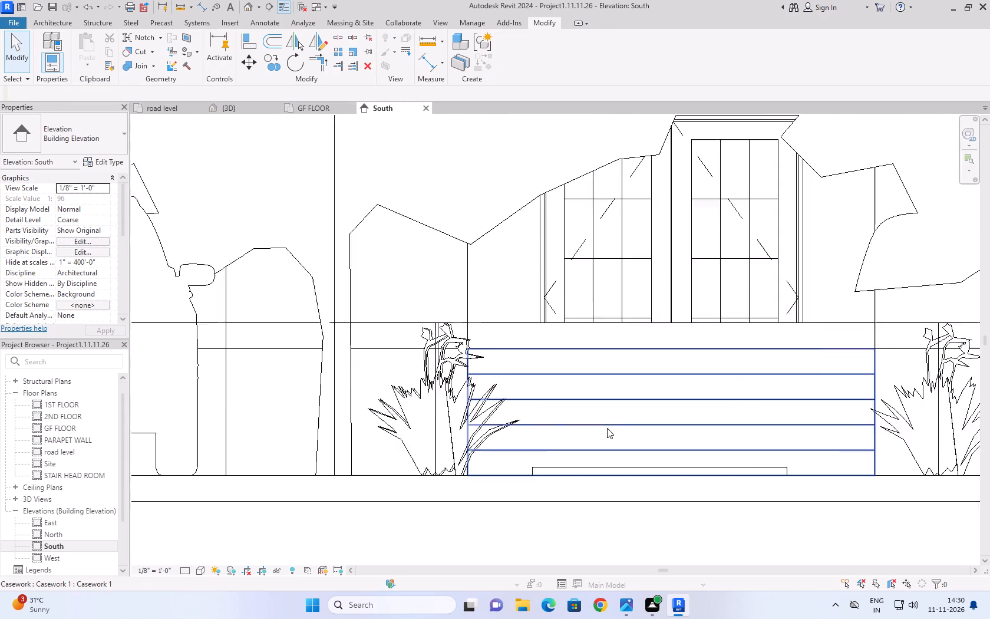
scroll(607, 428, "up", 2)
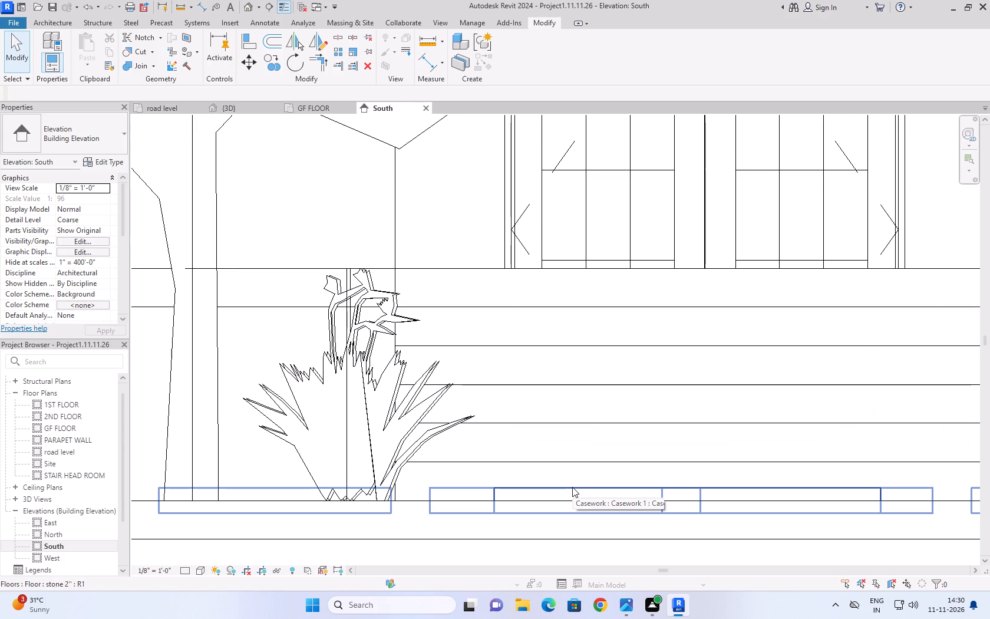
left_click(572, 487)
scroll(638, 469, "down", 3)
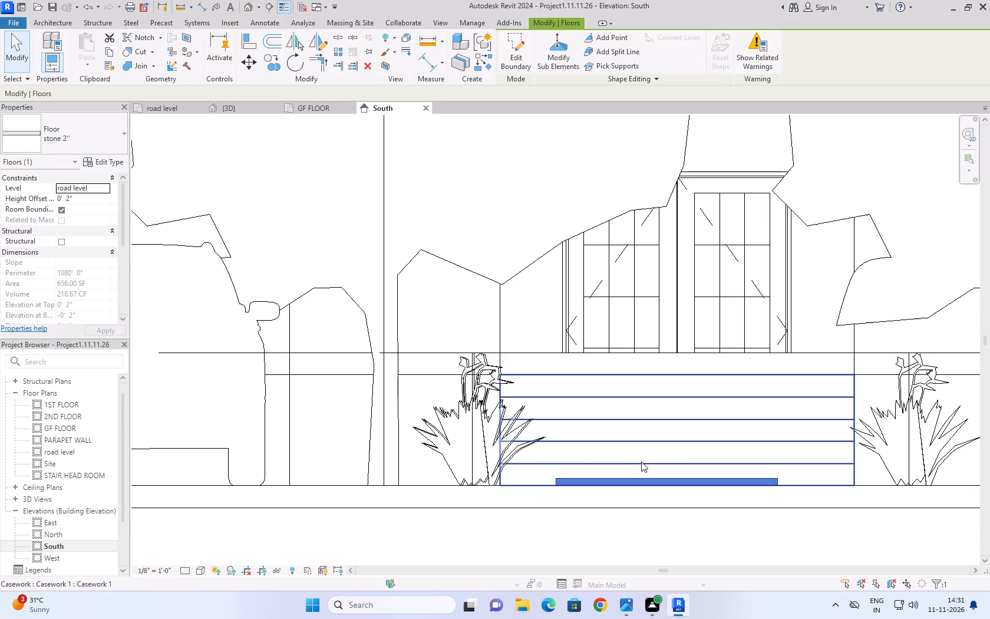
scroll(641, 462, "down", 5)
left_click(652, 519)
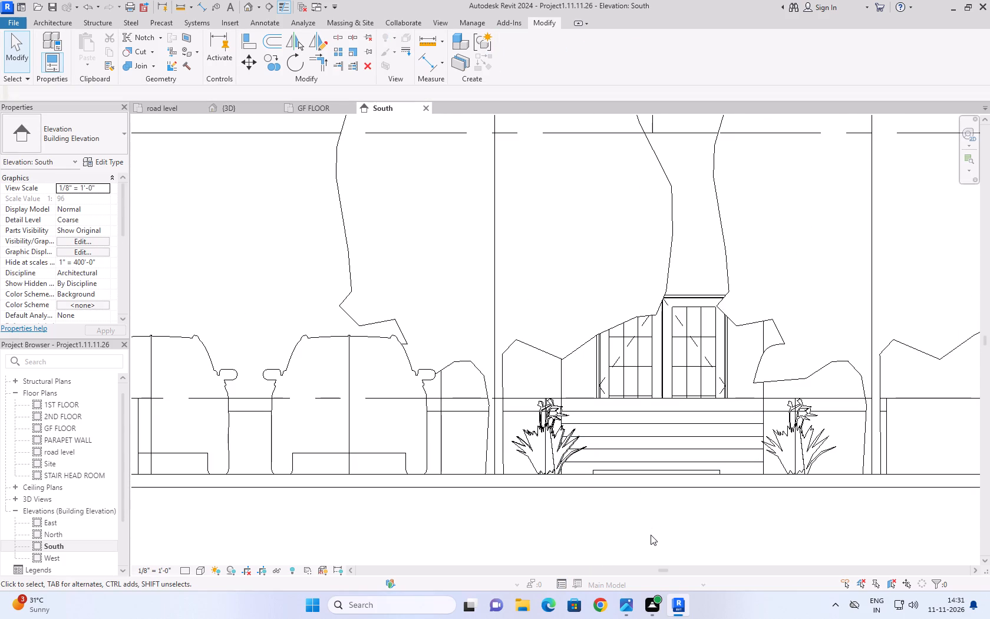
scroll(656, 541, "down", 5)
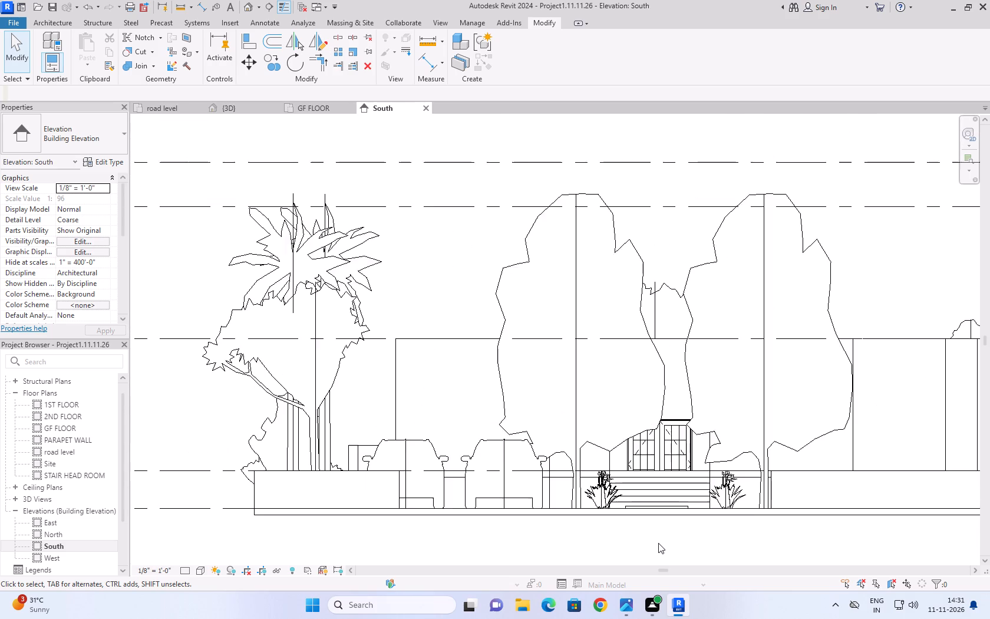
scroll(658, 543, "down", 2)
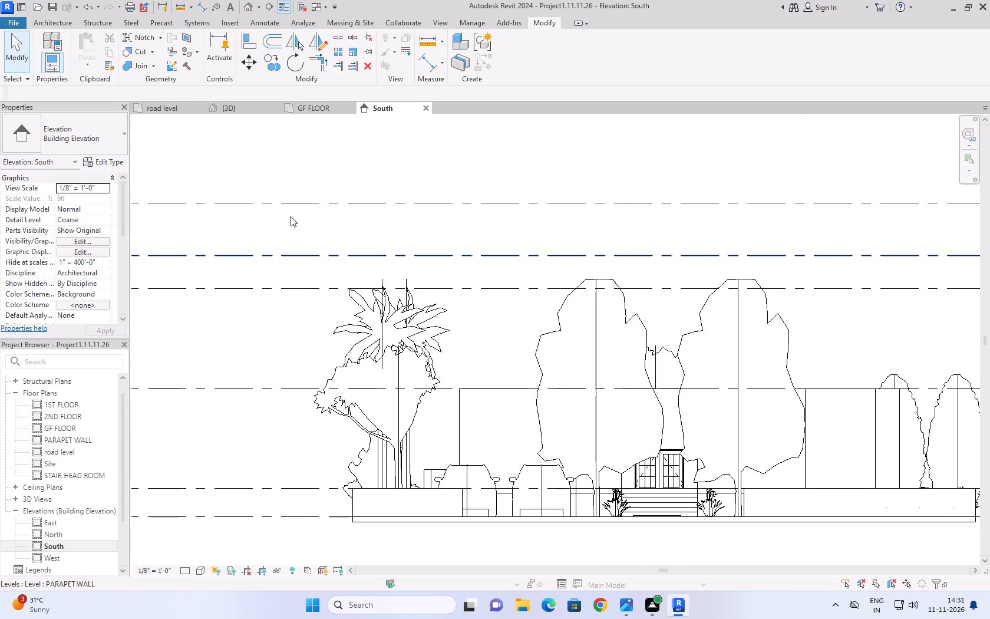
Return to the 3D view in its isometric home orientation and examine the whole house and plot.
left_click(249, 108)
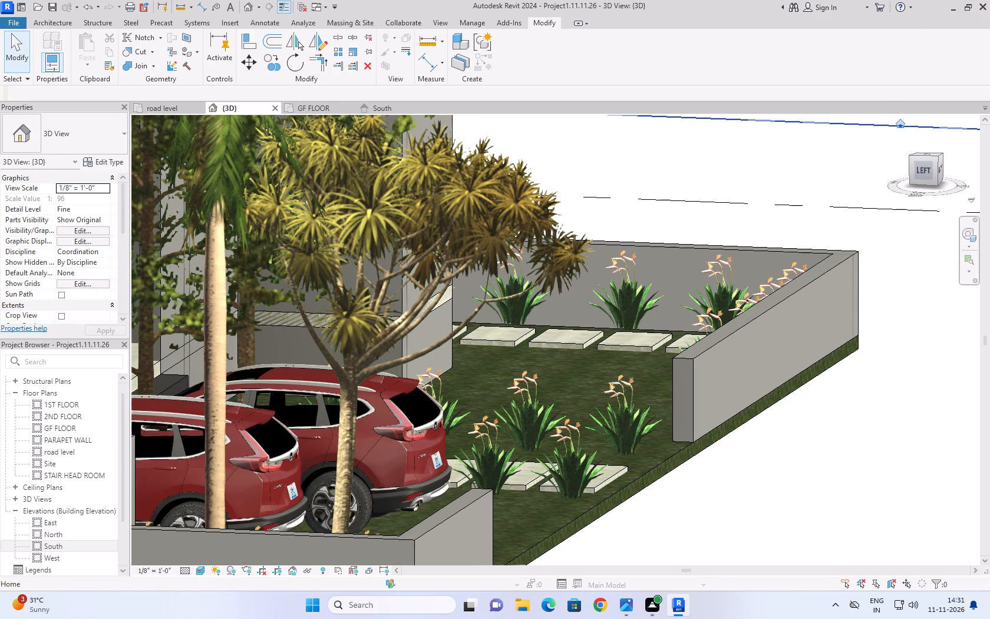
left_click(897, 123)
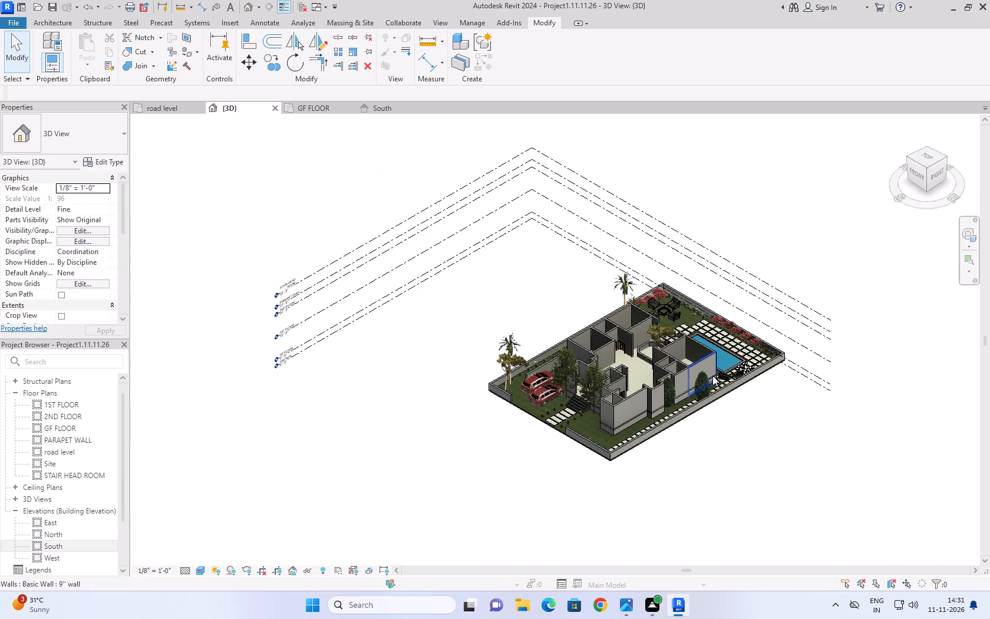
scroll(626, 459, "up", 6)
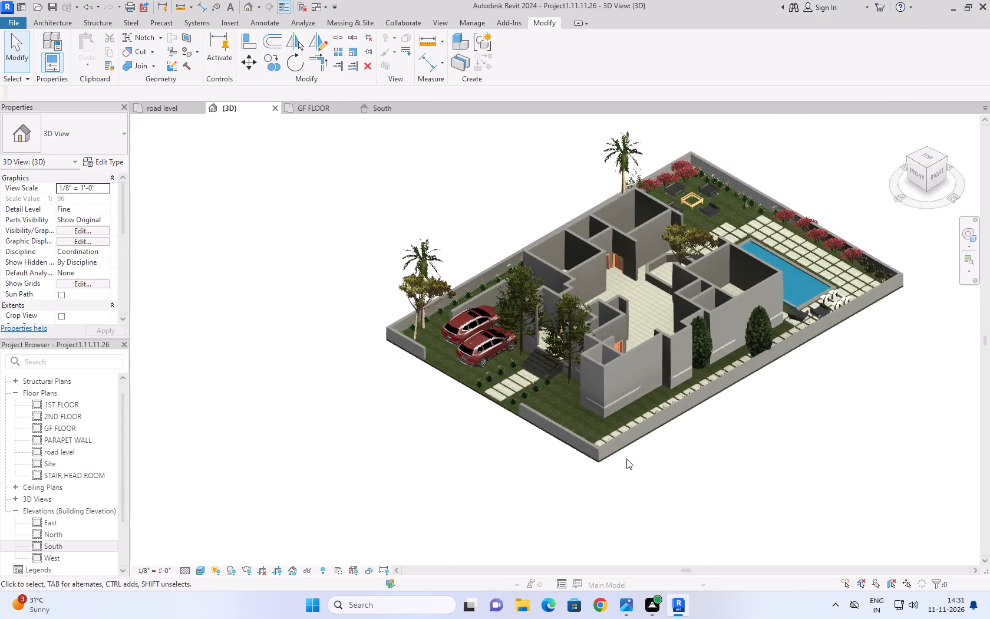
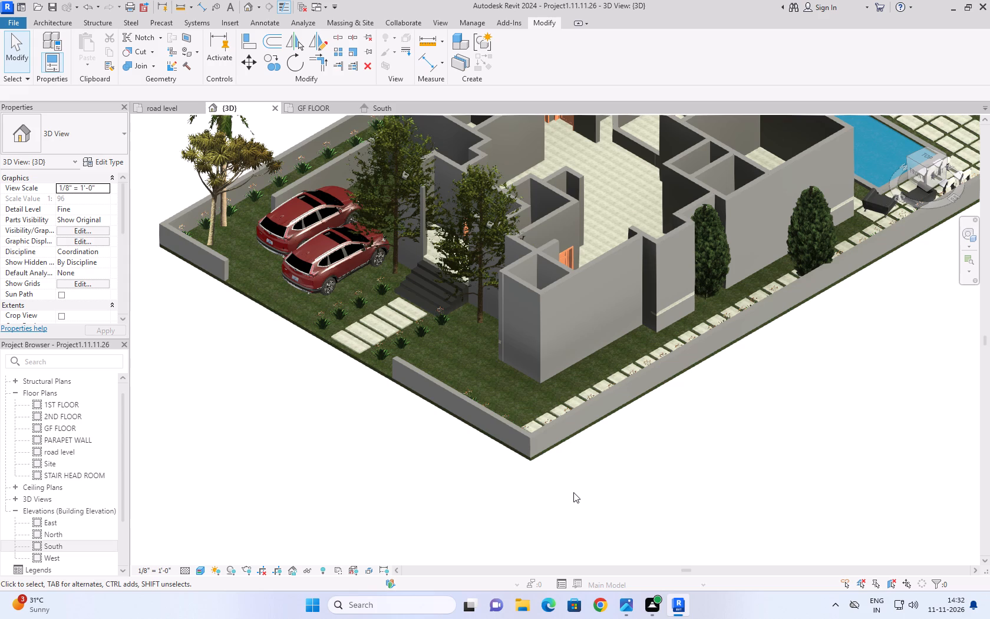
Look over the house's front corner in 3D and review the road level and GF FLOOR plans.
scroll(646, 506, "down", 2)
middle_click_drag(689, 463, 549, 508)
scroll(430, 505, "up", 4)
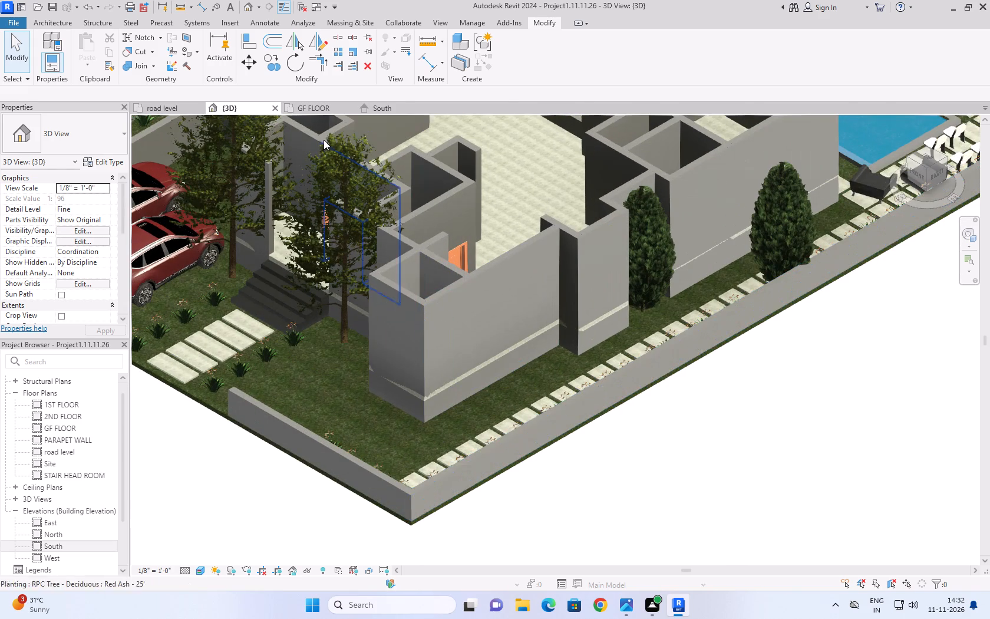
left_click(168, 106)
scroll(414, 356, "down", 4)
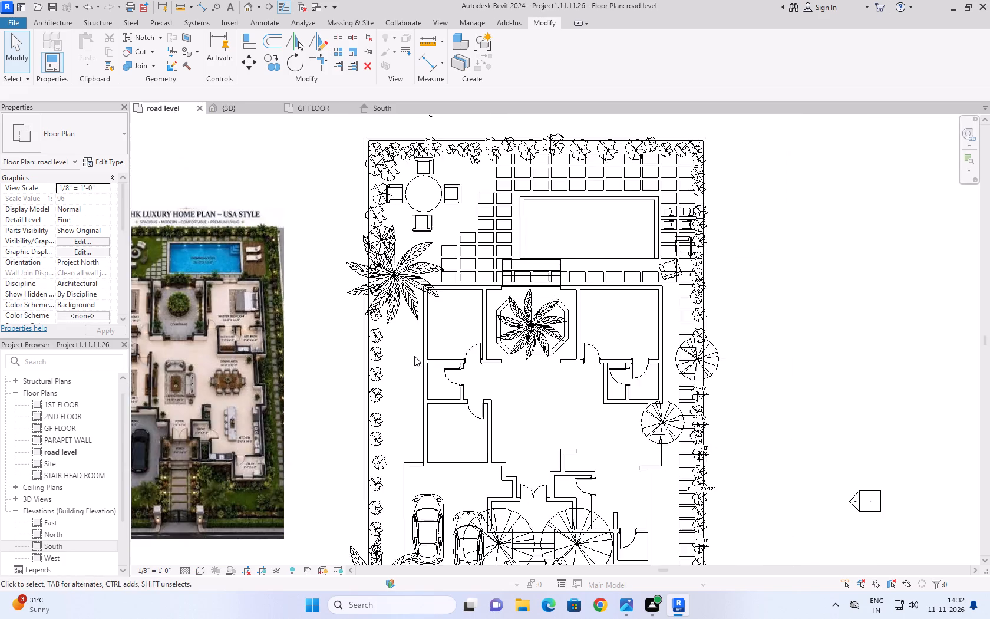
scroll(414, 356, "down", 5)
left_click(318, 111)
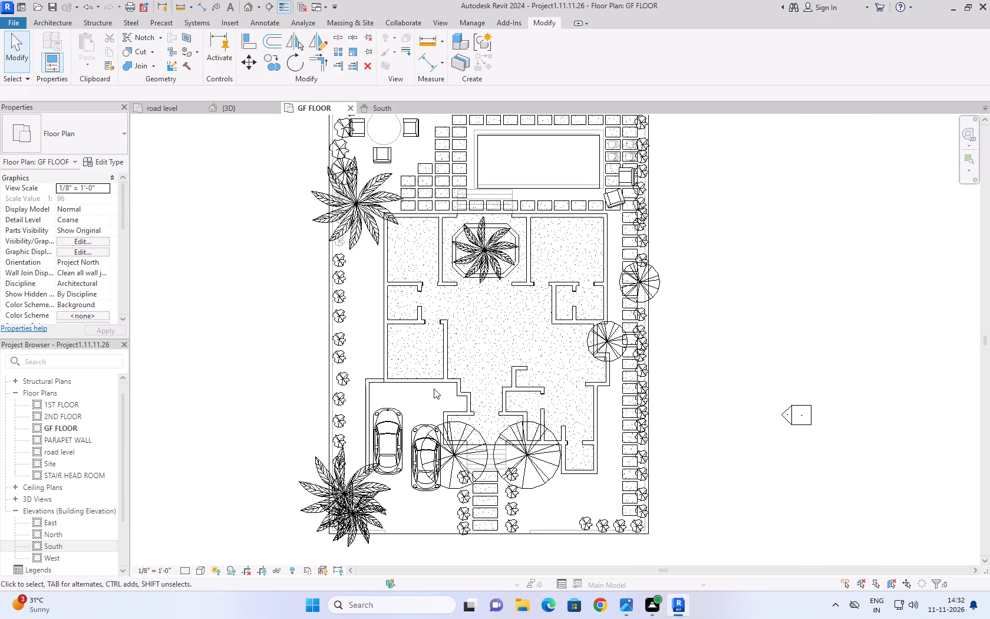
scroll(573, 349, "down", 3)
left_click(180, 112)
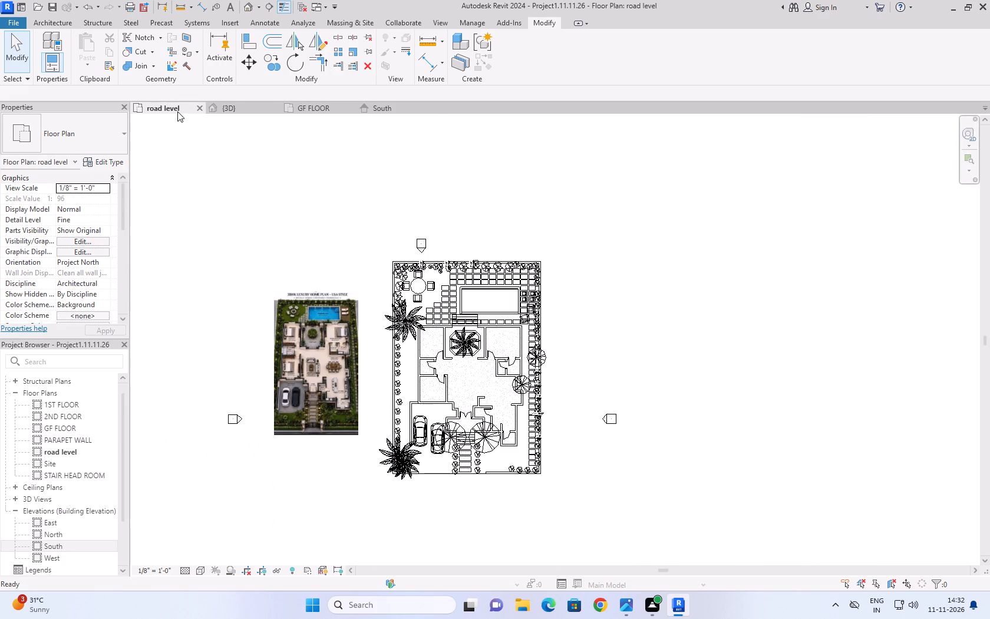
Compare the road level plan's layout, side planting and paving with the 3BHK luxury home reference image.
scroll(583, 525, "up", 6)
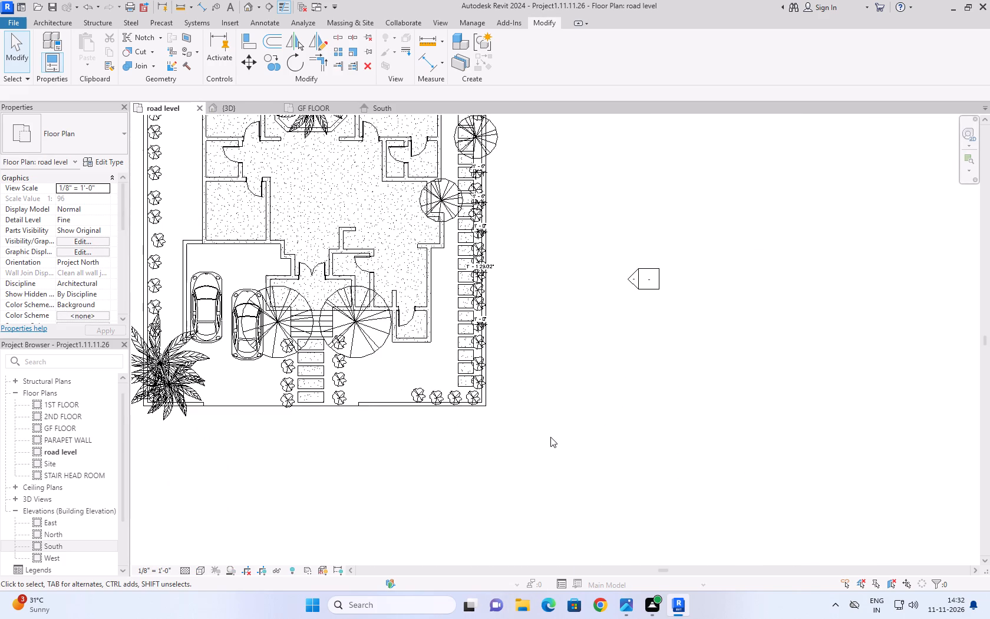
middle_click_drag(550, 437, 526, 529)
scroll(639, 445, "down", 4)
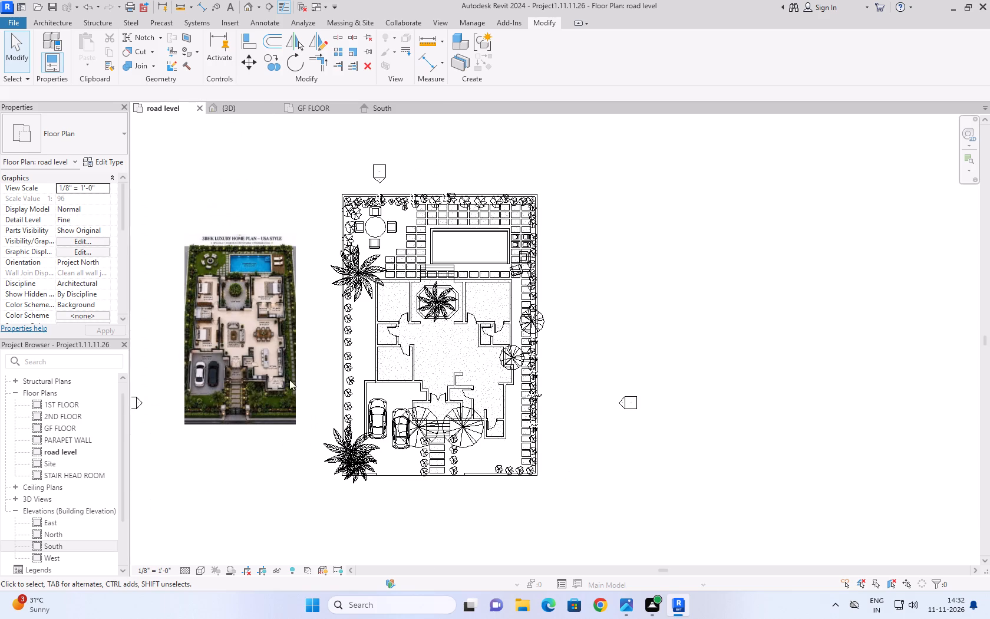
scroll(199, 324, "up", 3)
scroll(321, 320, "up", 9)
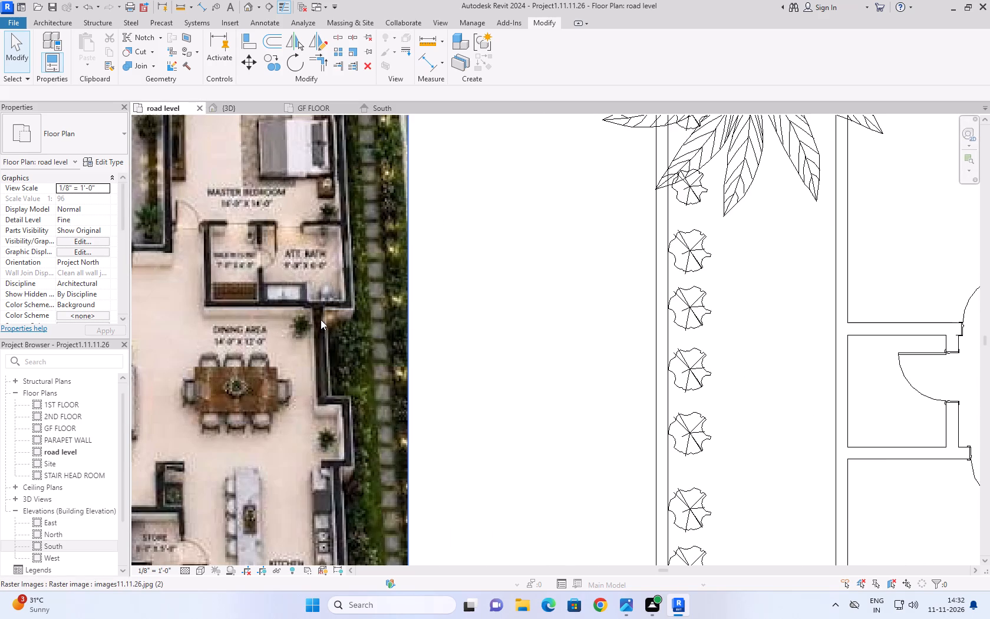
scroll(336, 258, "down", 10)
middle_click_drag(618, 285, 553, 324)
scroll(556, 342, "up", 8)
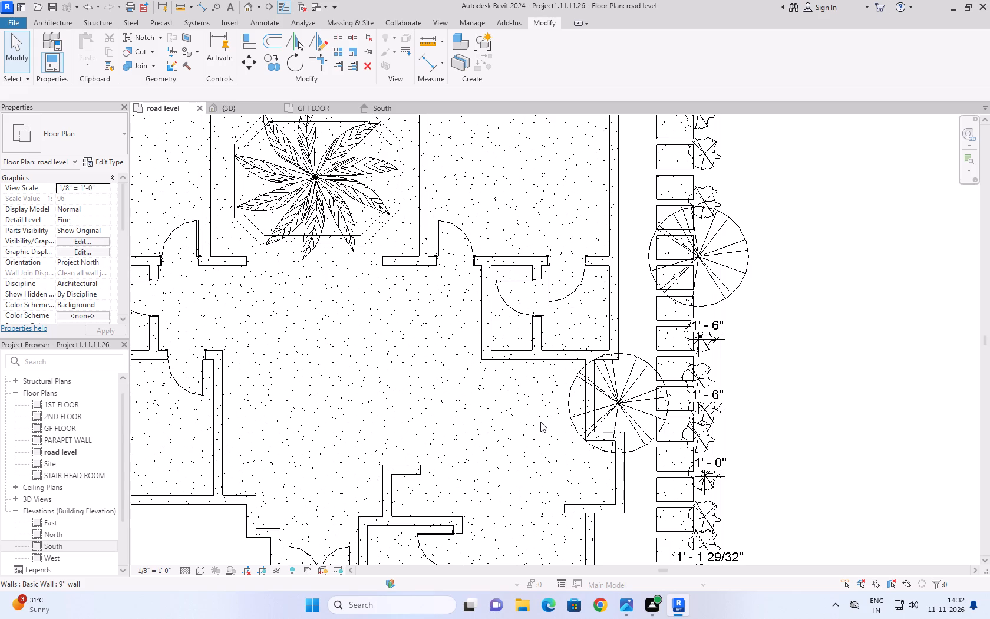
scroll(454, 376, "down", 6)
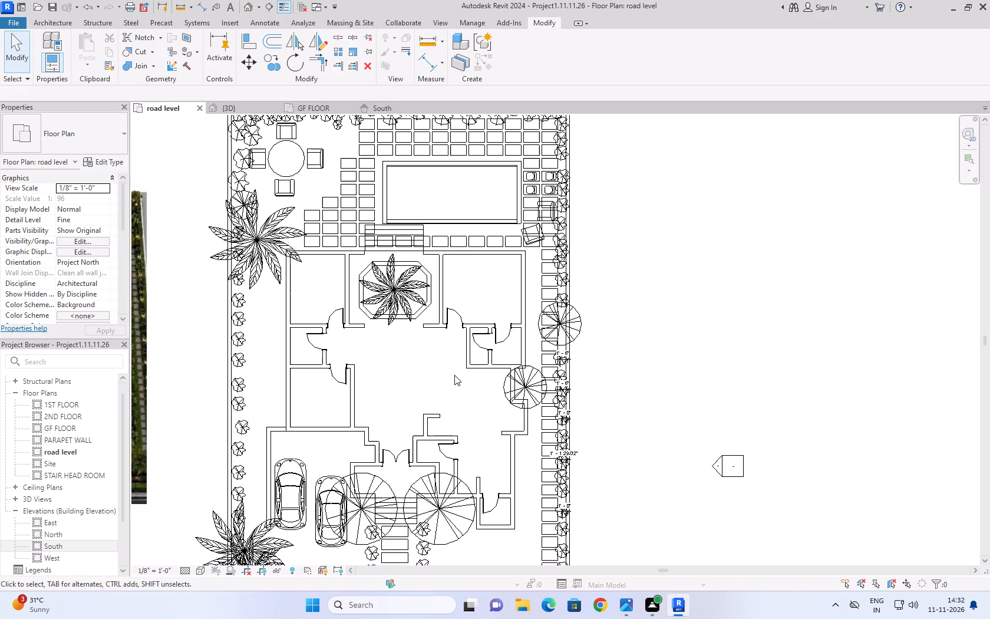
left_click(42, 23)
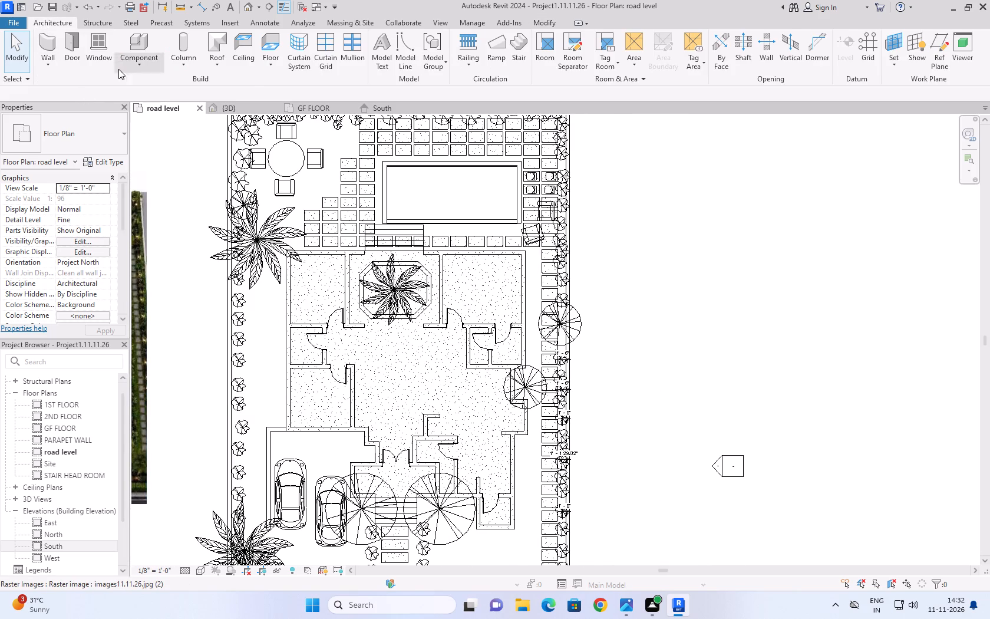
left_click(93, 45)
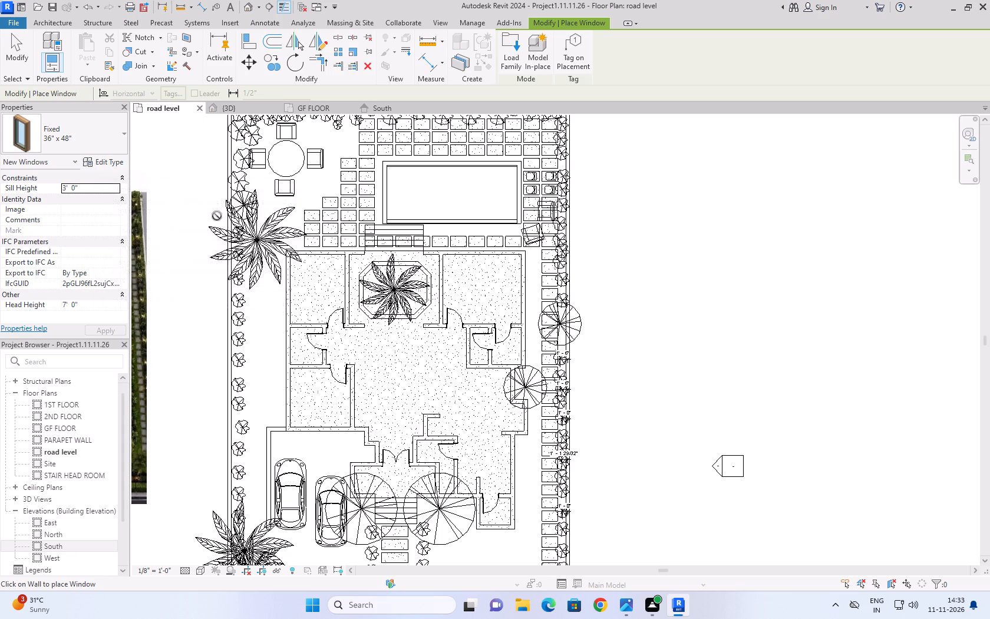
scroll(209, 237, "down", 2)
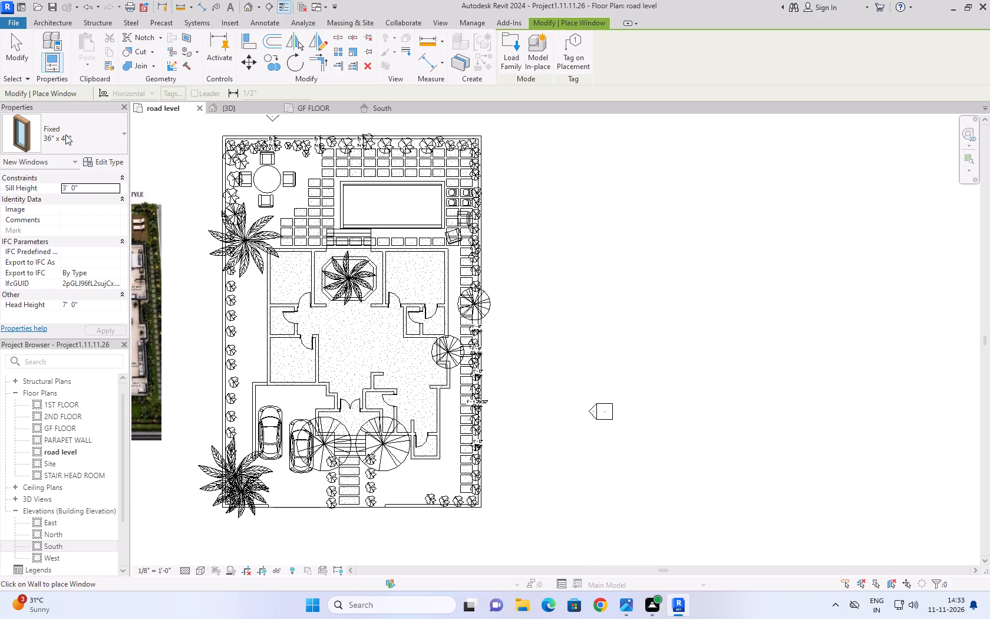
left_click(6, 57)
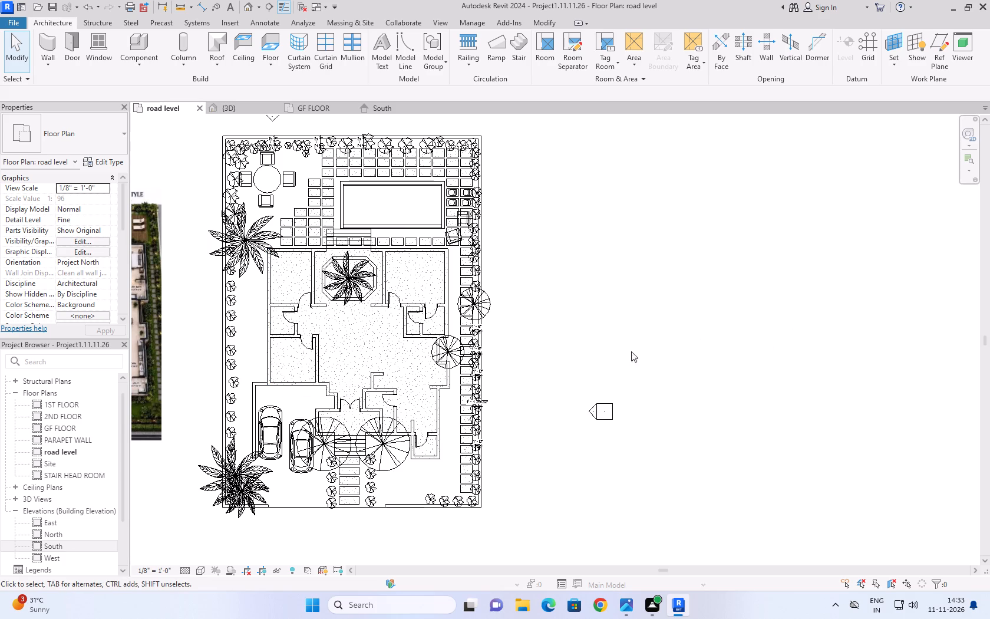
Move the East and West elevation markers in the road level plan to about the middle of the plot's length.
left_click_drag(566, 369, 648, 465)
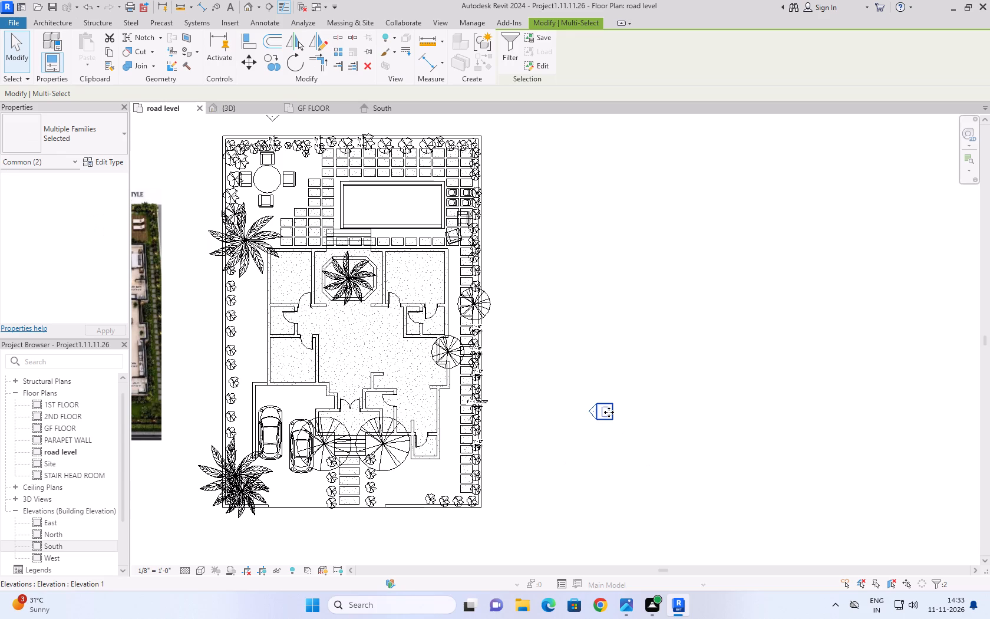
left_click_drag(609, 412, 594, 322)
left_click(645, 341)
scroll(646, 337, "down", 5)
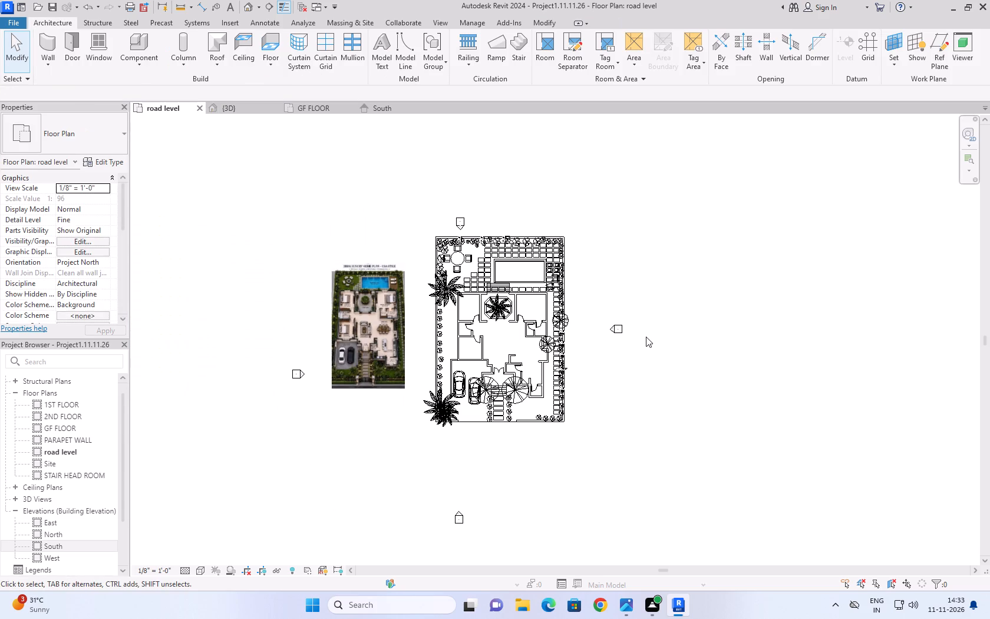
left_click_drag(280, 331, 321, 420)
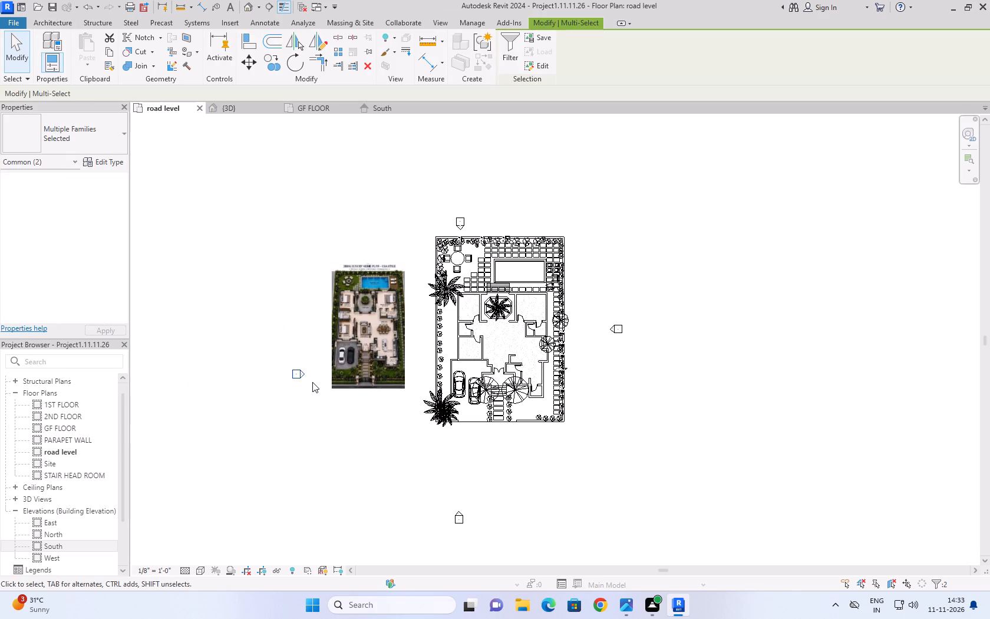
left_click_drag(299, 373, 301, 331)
Move the South and North elevation markers to about the middle of the plot's width, clear of the boundary, leaving them deselected.
left_click_drag(409, 485, 505, 551)
left_click_drag(456, 516, 497, 494)
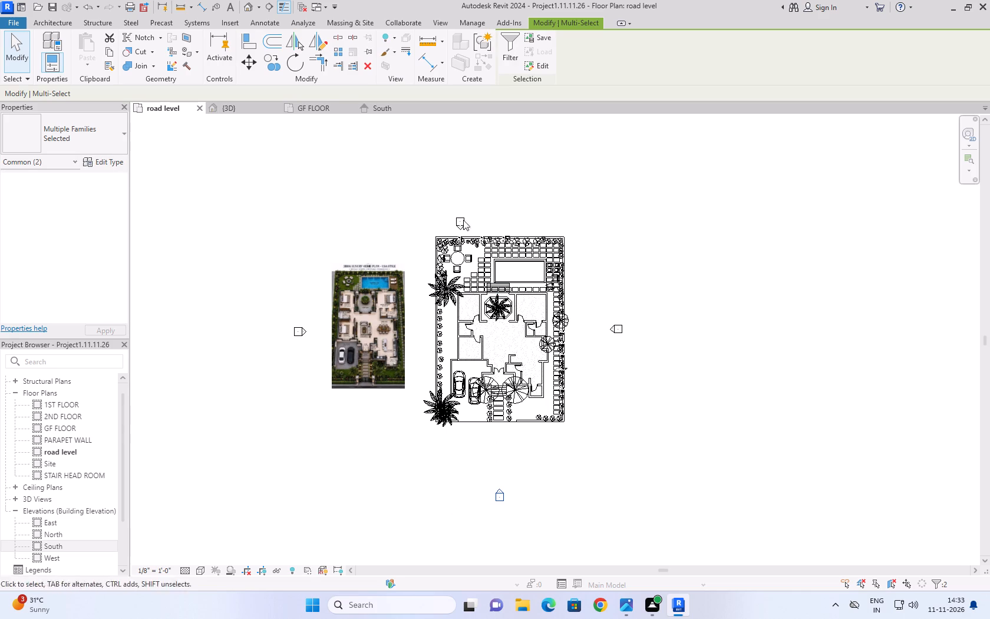
left_click_drag(440, 189, 484, 240)
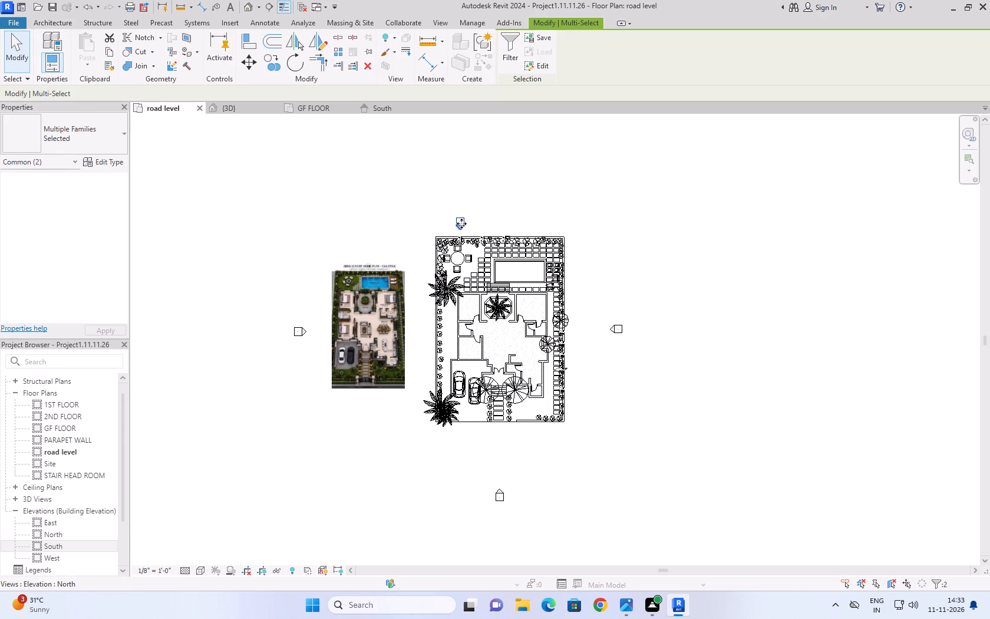
left_click_drag(461, 223, 503, 202)
left_click(610, 230)
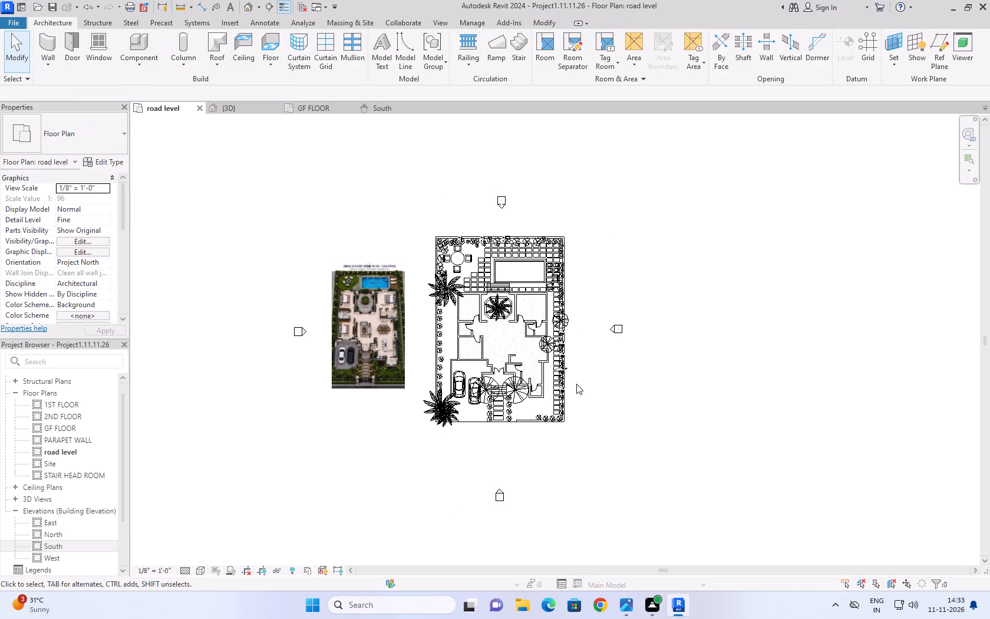
Examine the entrance, trees and side paving strip in the road level plan, along with the whole plot.
scroll(577, 386, "up", 8)
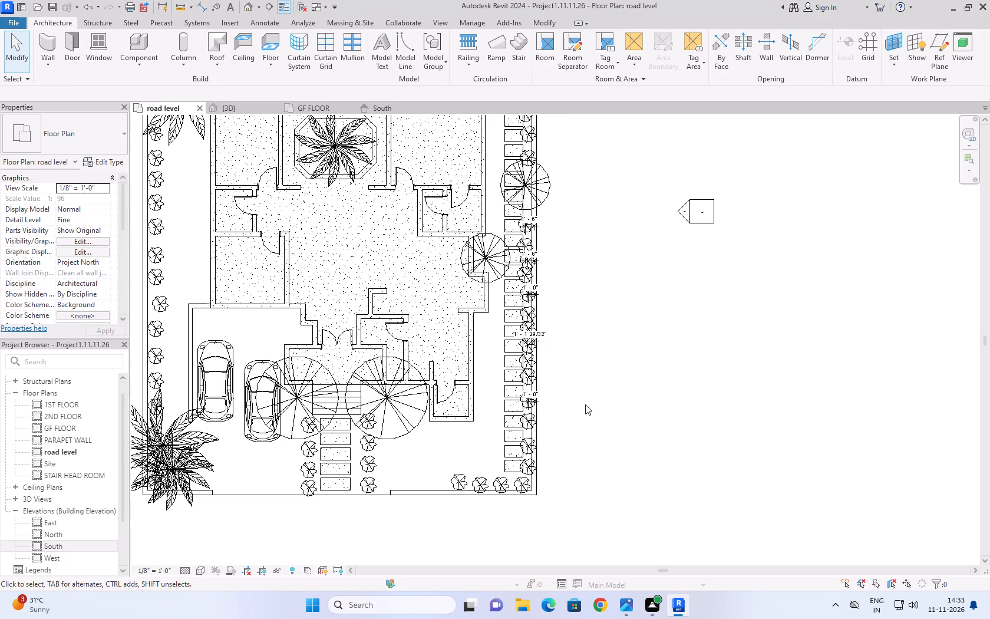
scroll(585, 405, "up", 5)
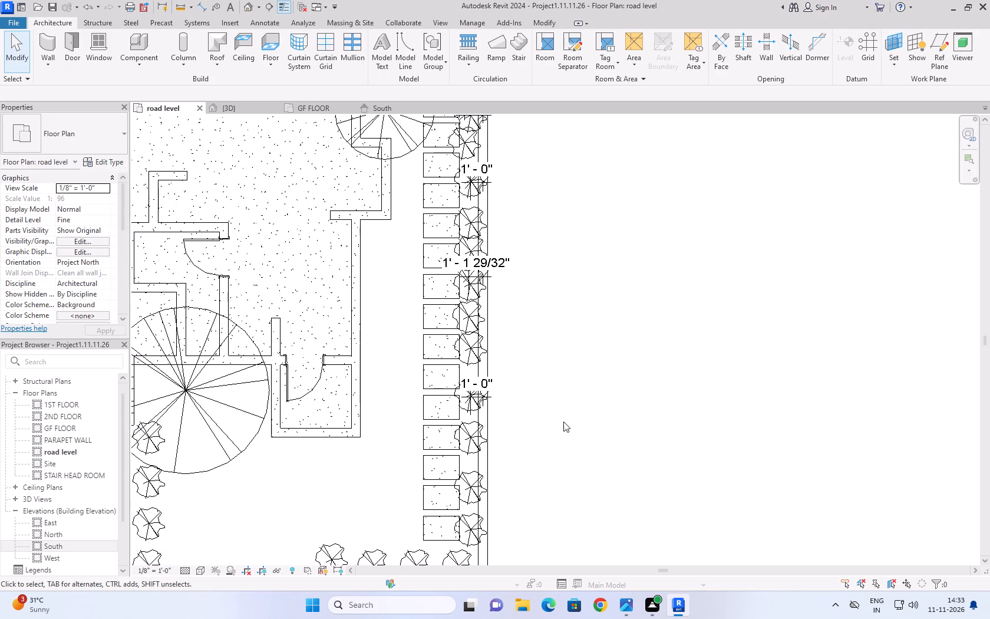
scroll(571, 411, "down", 4)
scroll(287, 333, "up", 3)
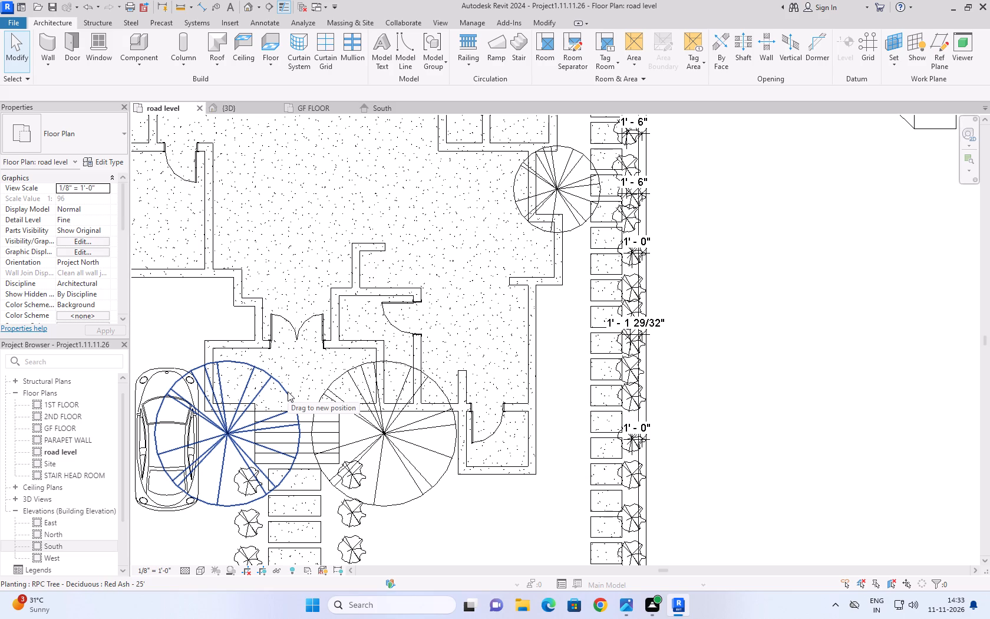
scroll(390, 380, "down", 10)
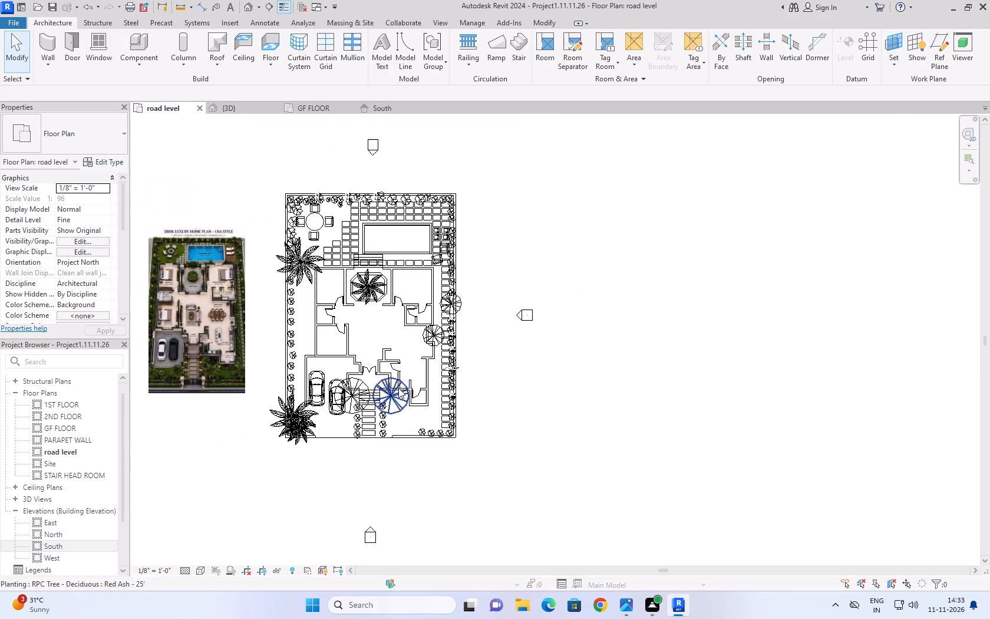
scroll(258, 163, "up", 3)
scroll(265, 217, "down", 3)
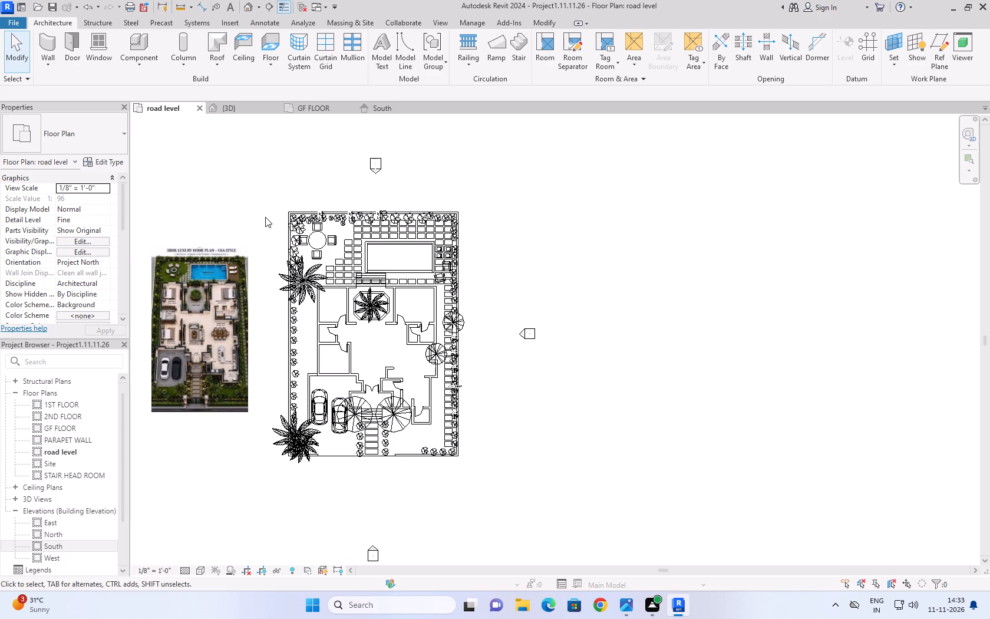
Nudge the Honey Myrtle - 4.5' plant beside the round garden table slightly inward and toward the seating, then deselect it.
scroll(283, 273, "up", 5)
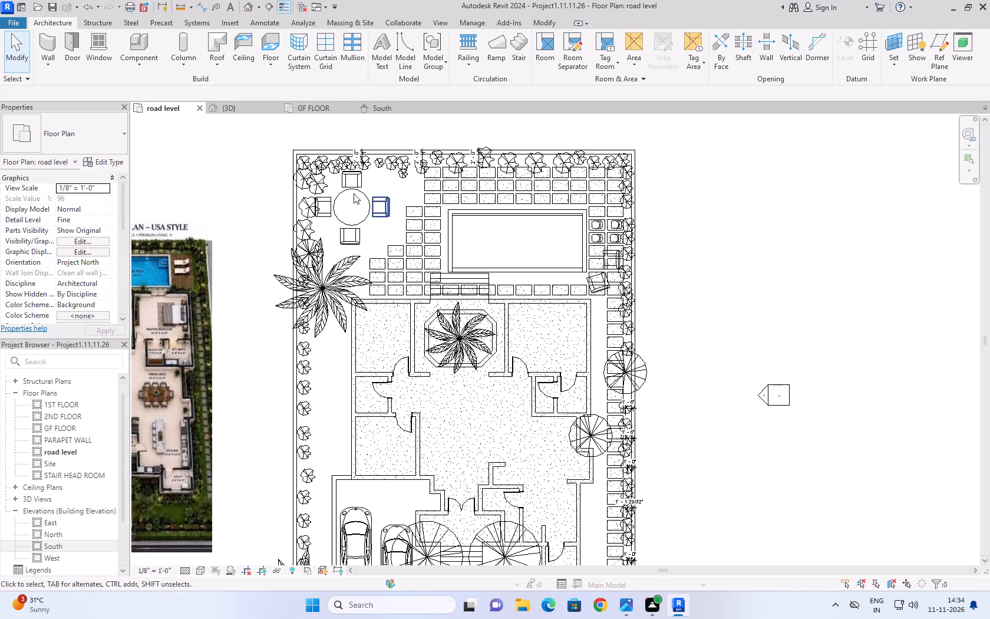
scroll(283, 197, "up", 4)
left_click(338, 176)
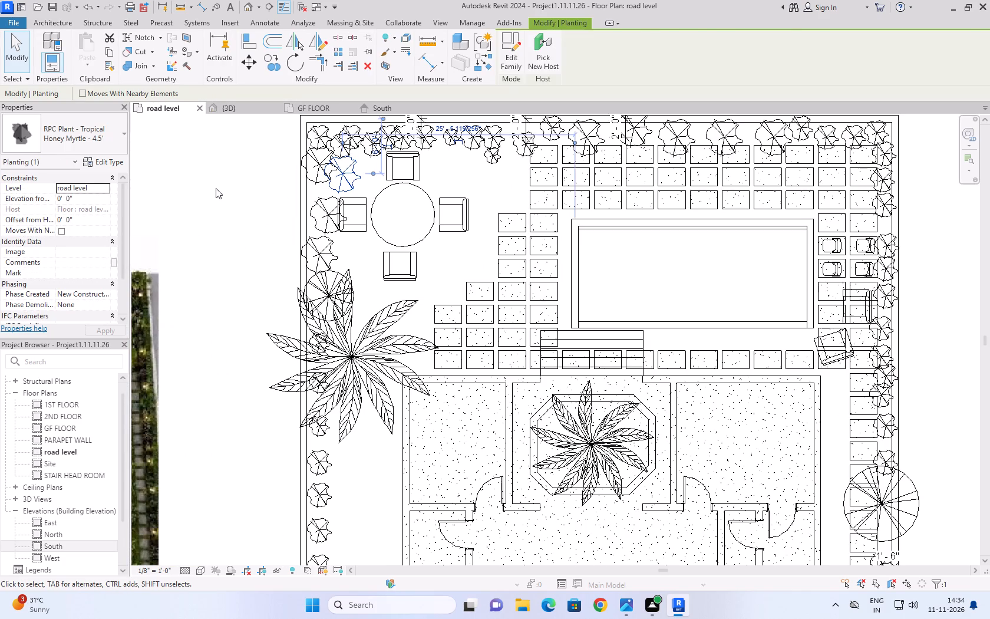
left_click(216, 188)
left_click(342, 183)
key("Right")
key("Down")
key("Right")
key("Right")
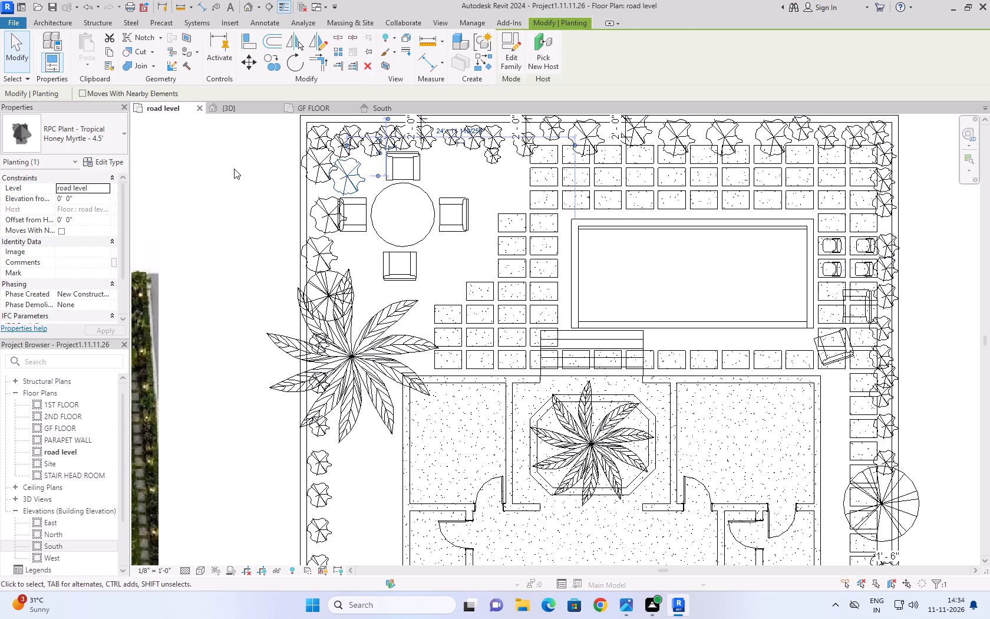
key("Right")
key("Down")
key("Down")
key("Down")
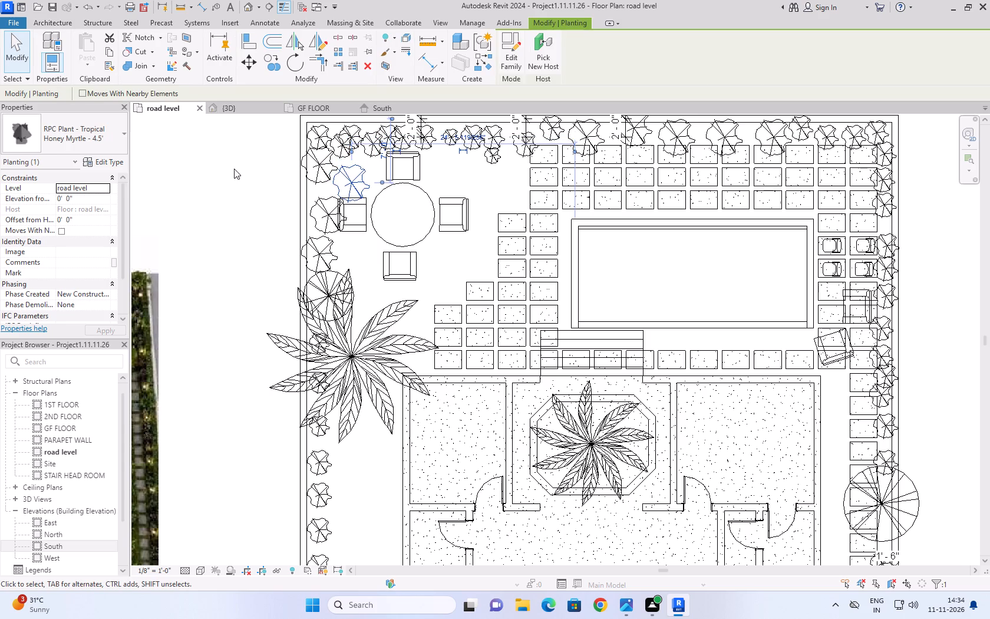
key("Left")
key("Up")
key("Left")
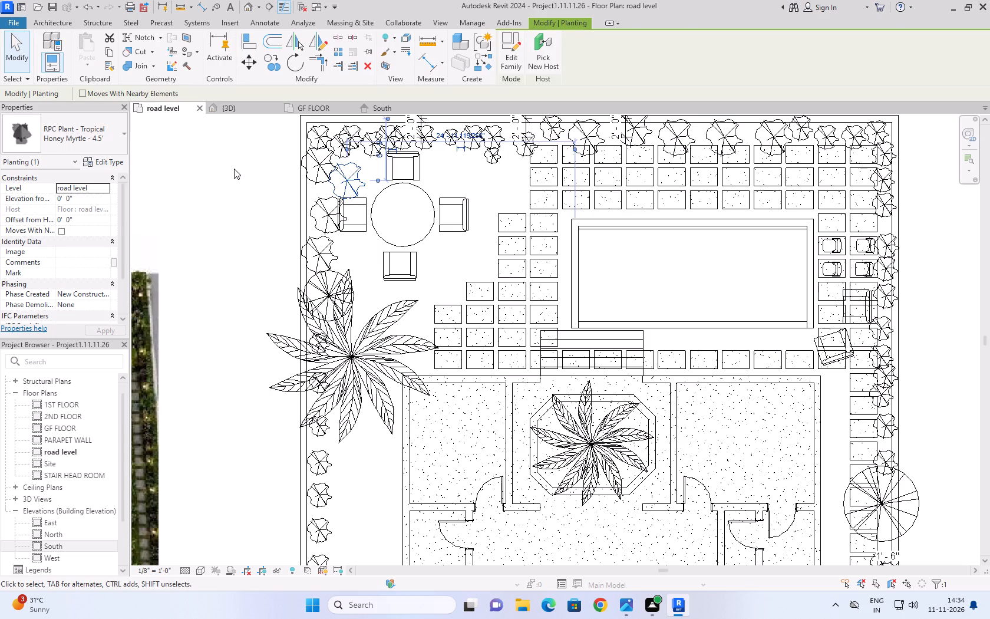
key("Up")
key("Right")
key("Down")
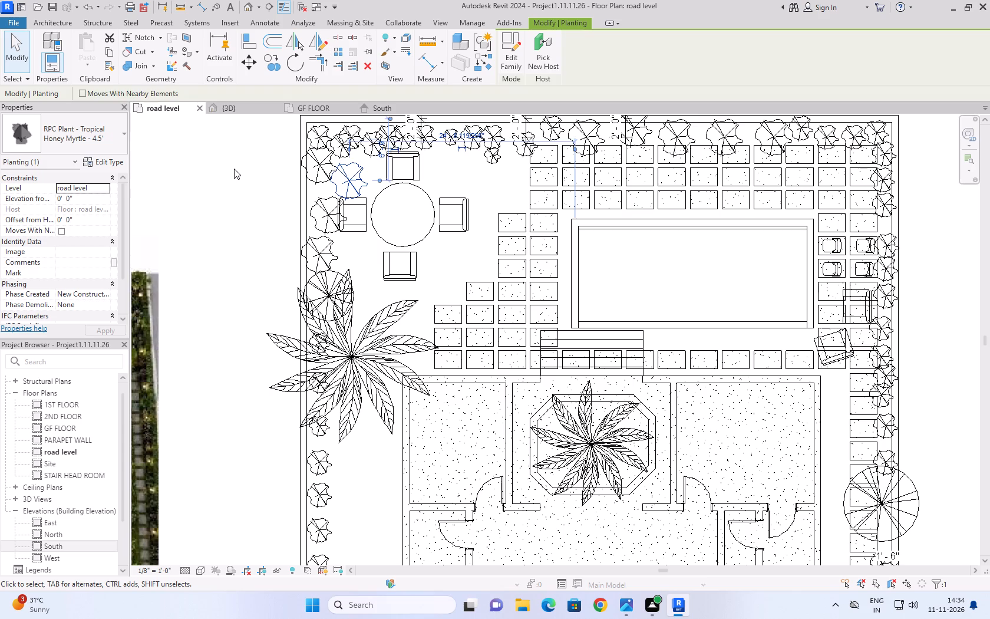
key("Right")
key("Up")
key("Left")
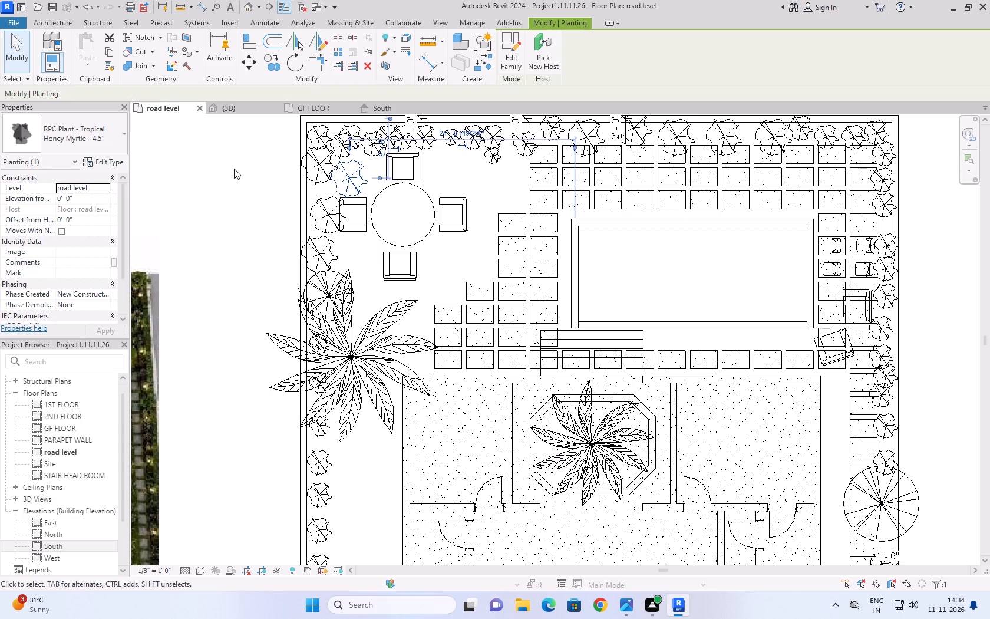
key("Left")
left_click(234, 169)
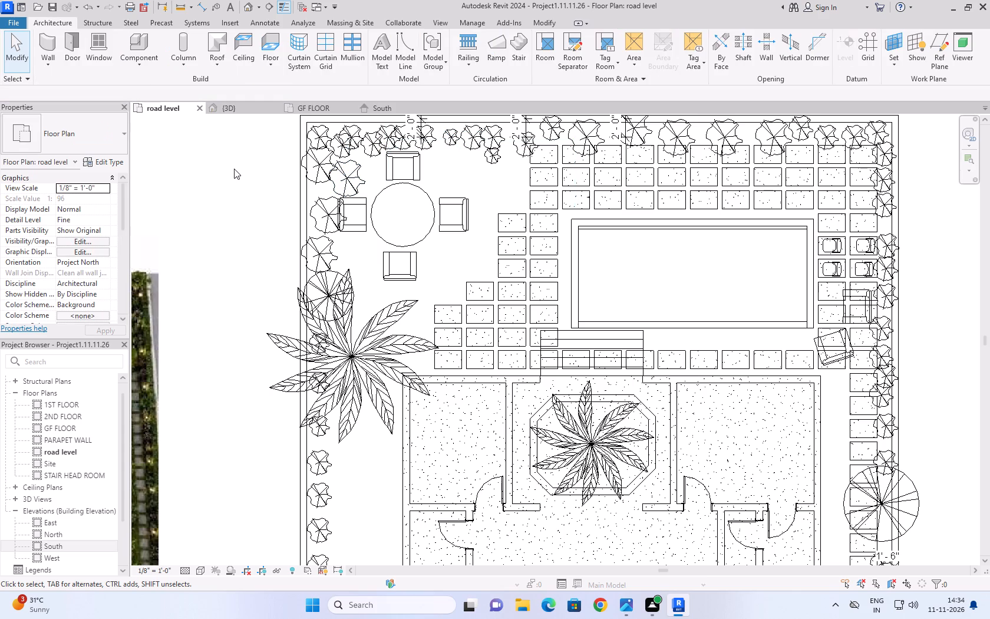
Delete all the linear dimensions, selected by one of those over the shrubs beside the side paving strip in the road level plan.
scroll(234, 169, "down", 9)
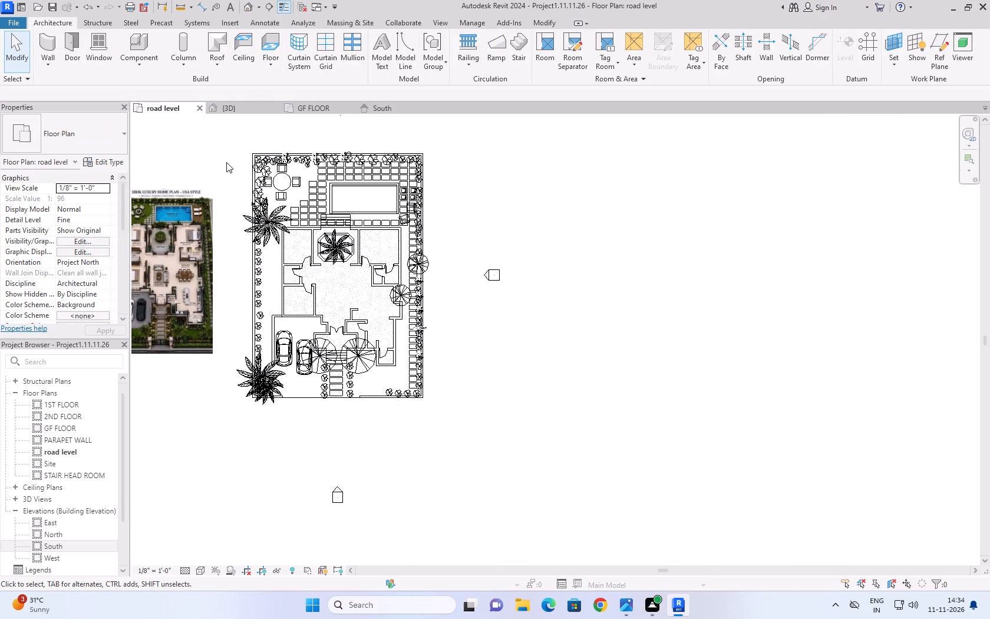
middle_click_drag(227, 162, 263, 220)
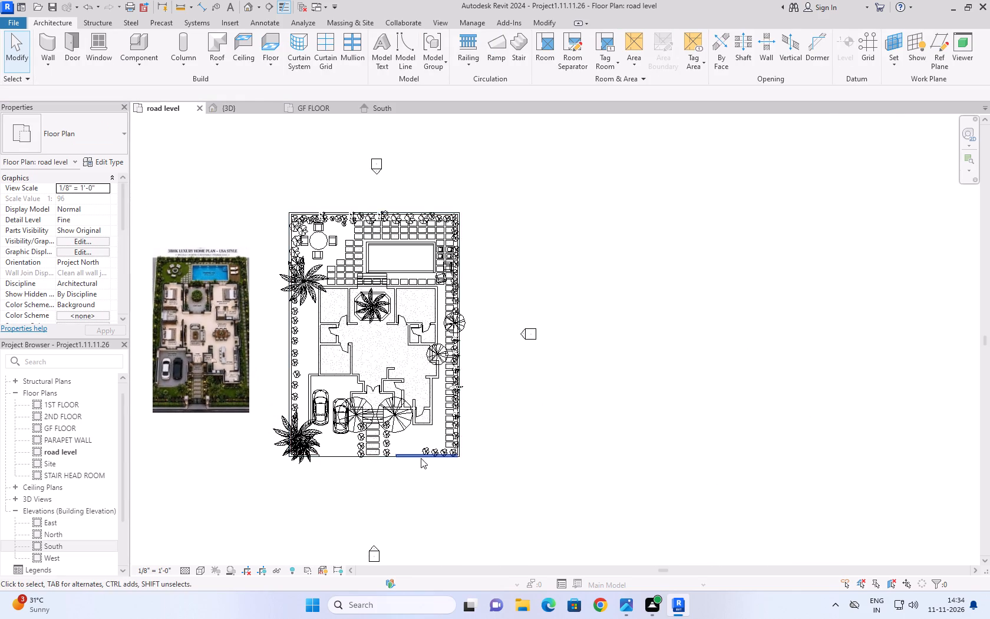
scroll(421, 457, "up", 5)
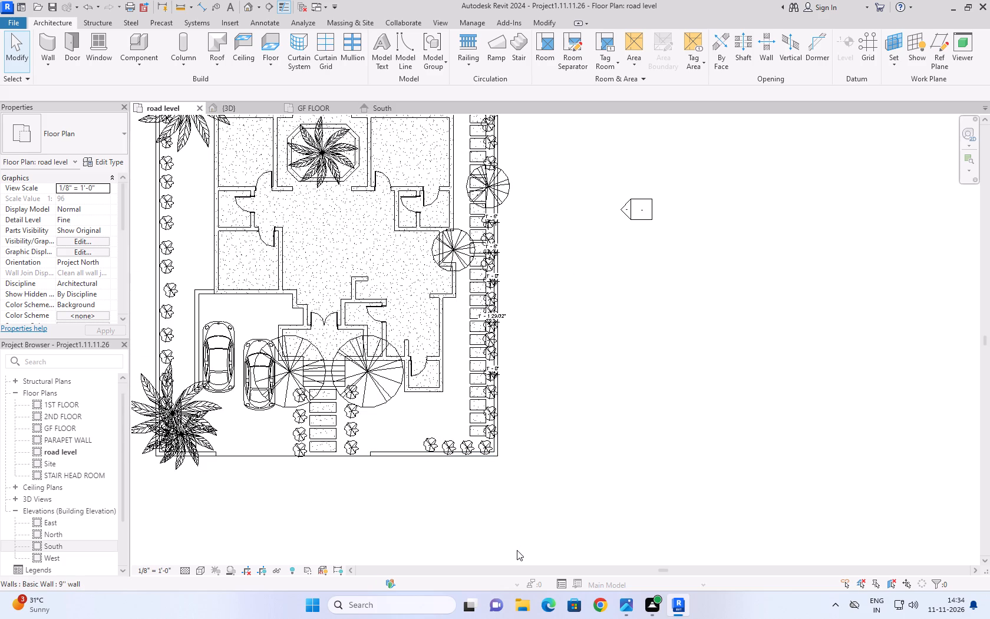
scroll(534, 288, "down", 4)
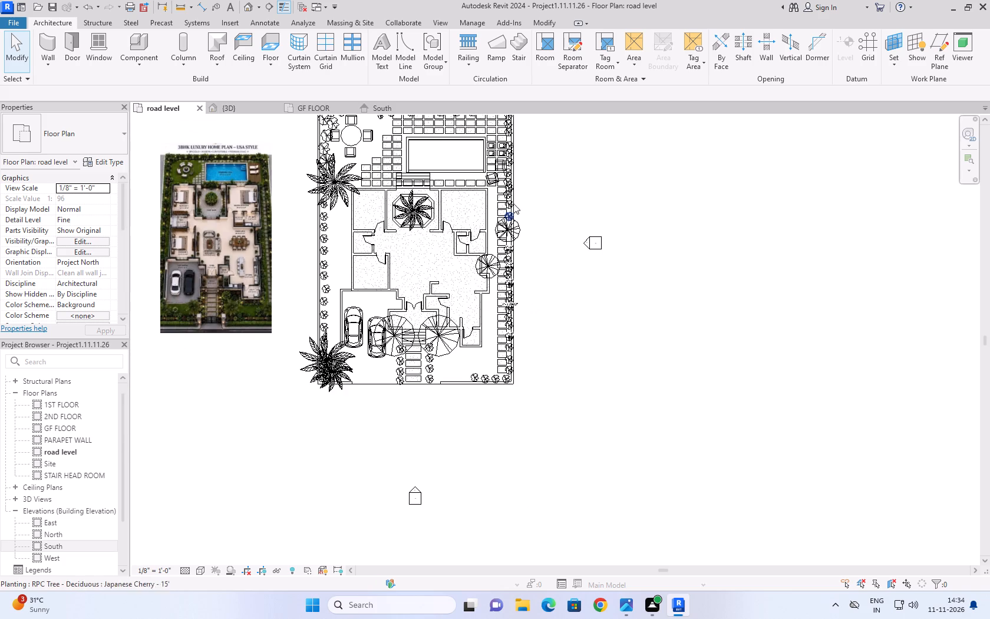
scroll(513, 203, "up", 9)
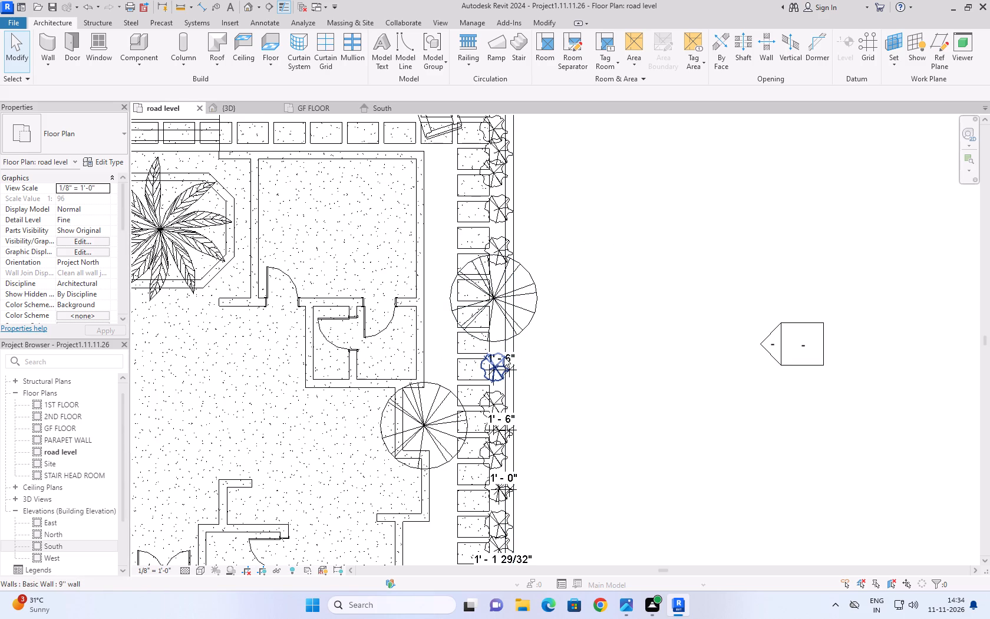
scroll(510, 350, "up", 10)
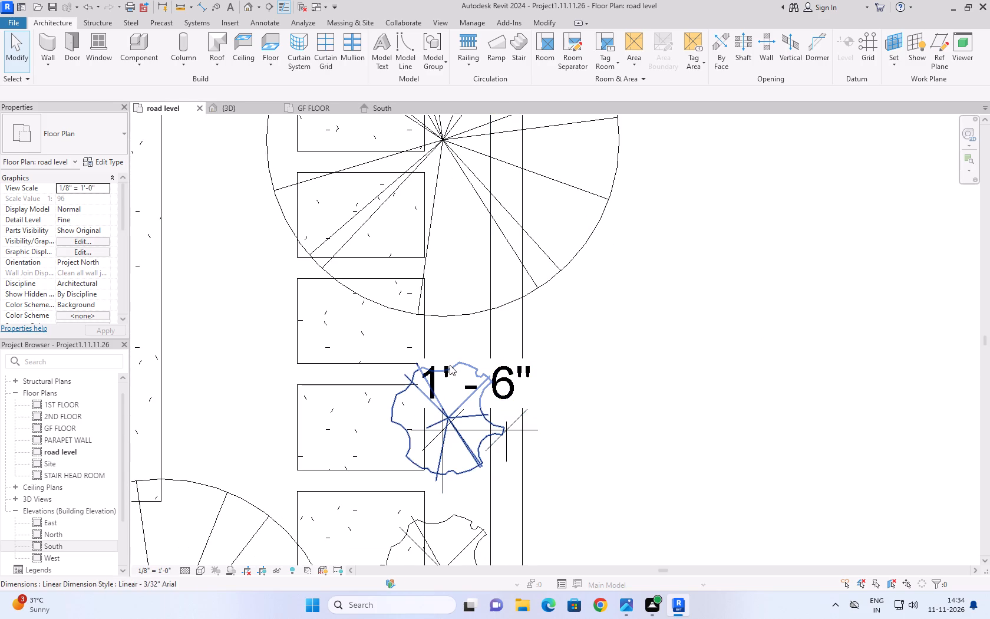
left_click(450, 357)
type("sa")
key("Delete")
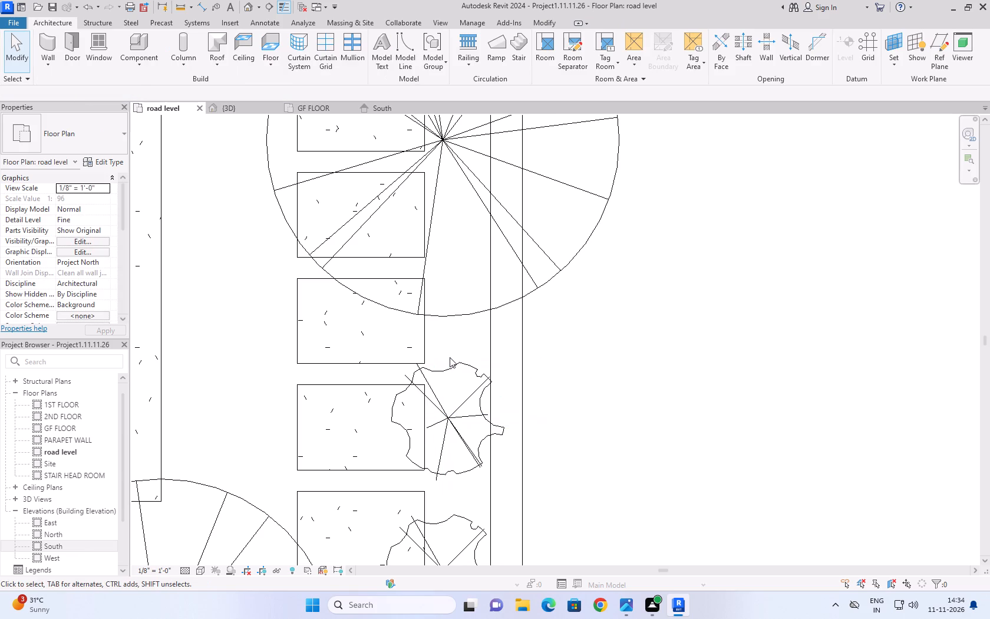
Place three more Crane Lily - 3' plants along the front boundary wall, extending the existing row toward the entrance path.
scroll(467, 363, "down", 18)
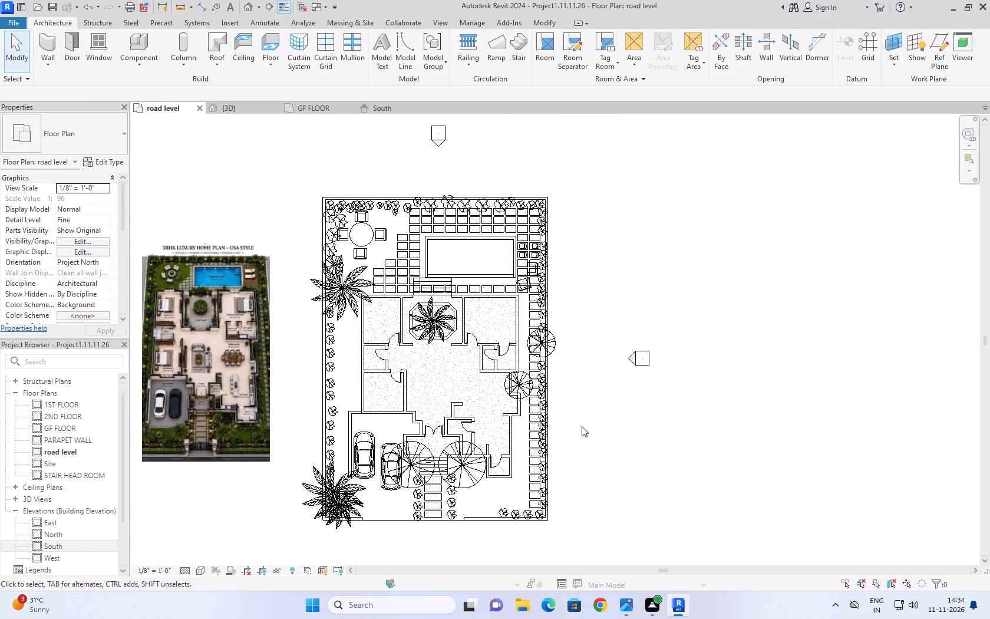
scroll(519, 540, "up", 5)
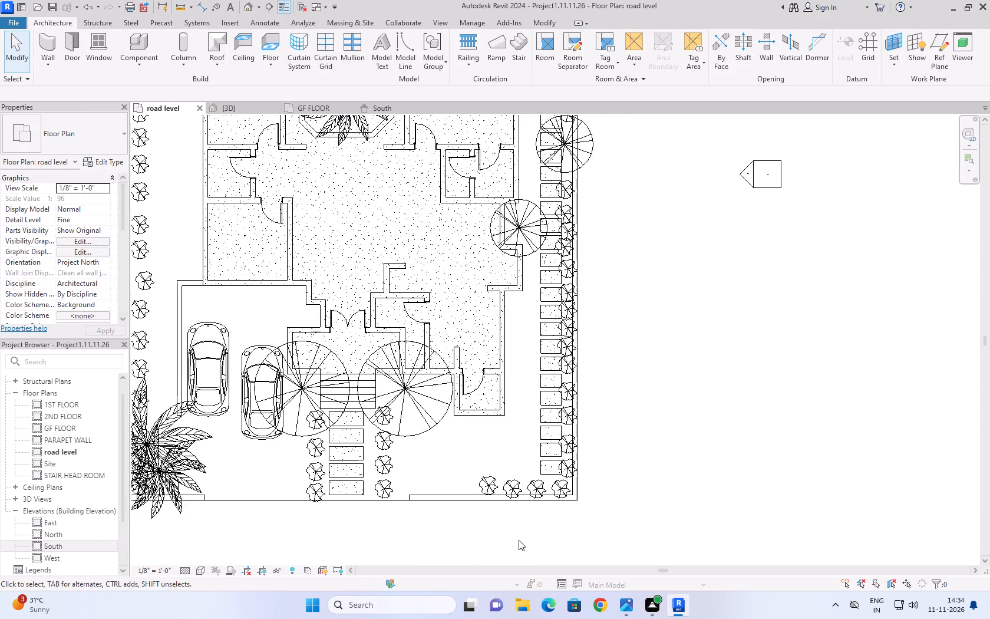
scroll(519, 540, "up", 6)
scroll(554, 509, "down", 8)
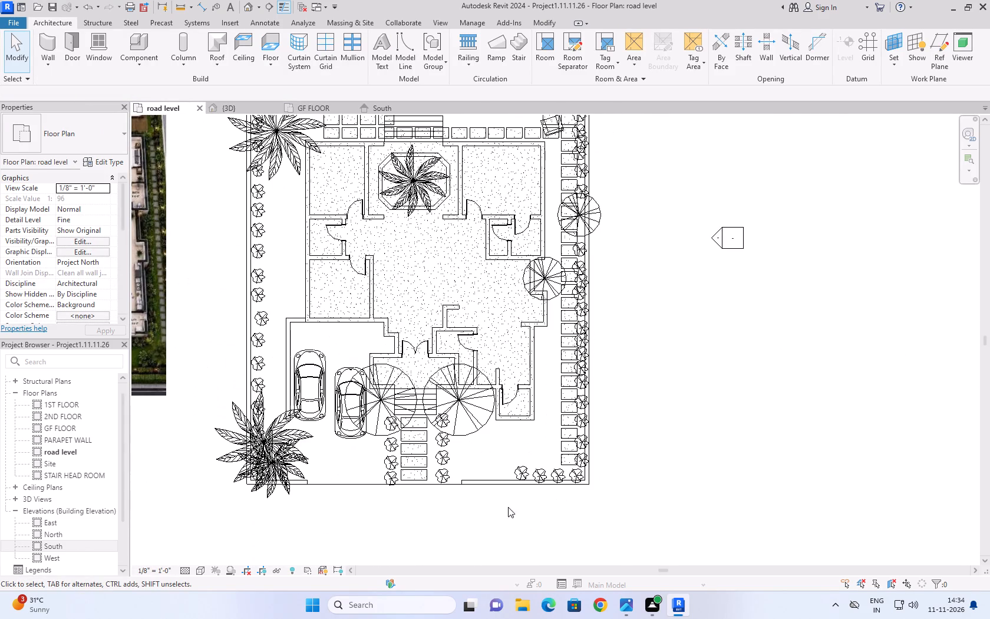
scroll(283, 448, "up", 4)
scroll(357, 371, "down", 2)
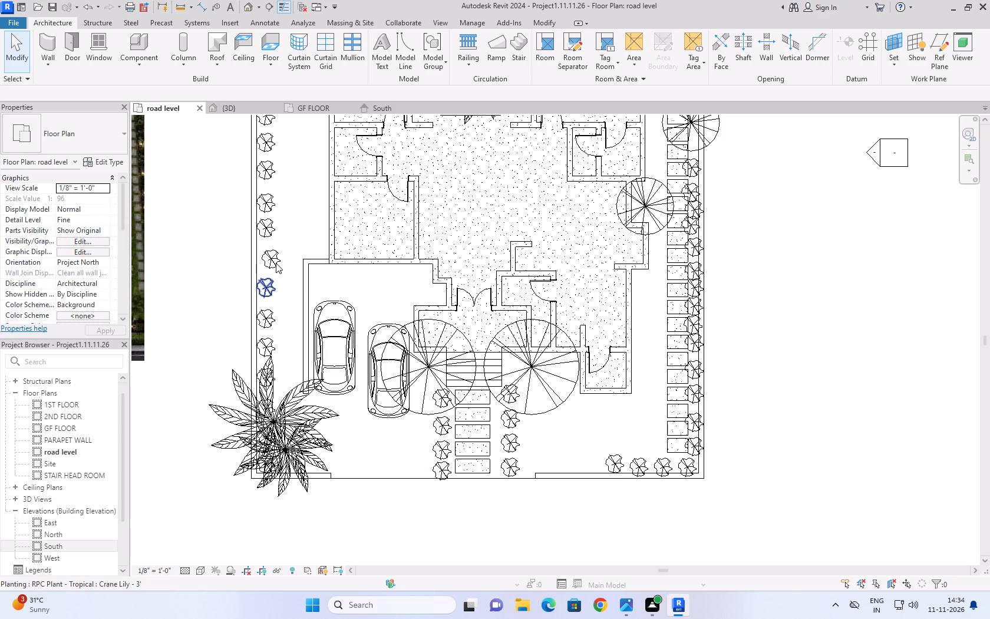
left_click(615, 461)
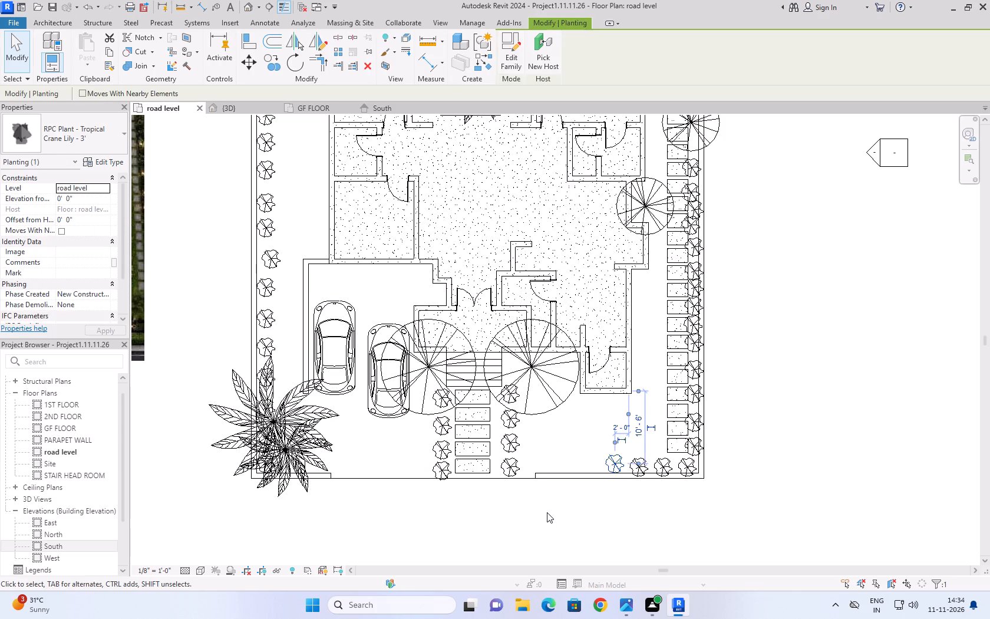
type("cs")
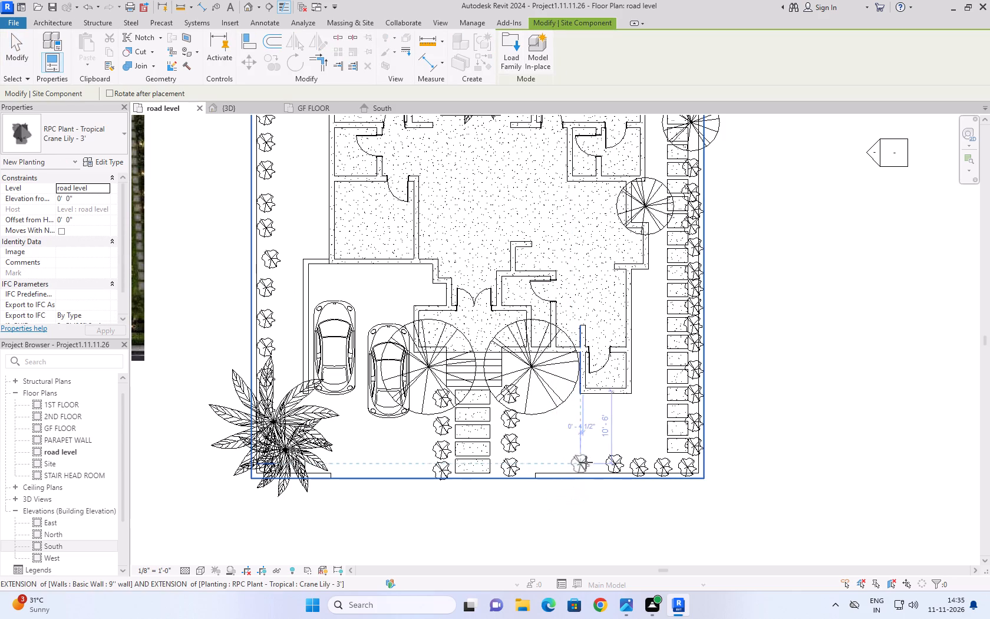
left_click(591, 462)
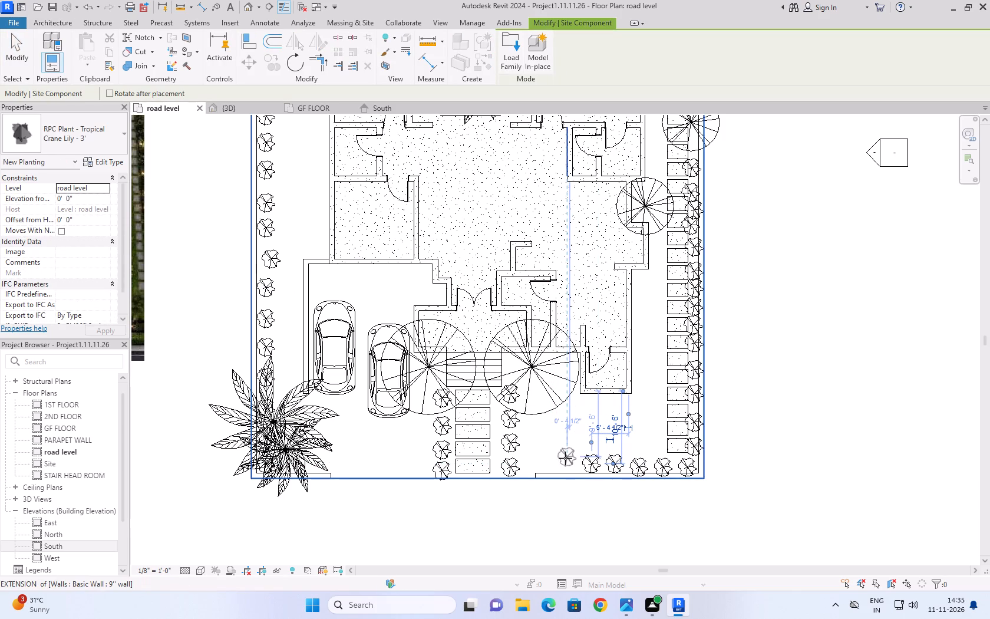
left_click(565, 462)
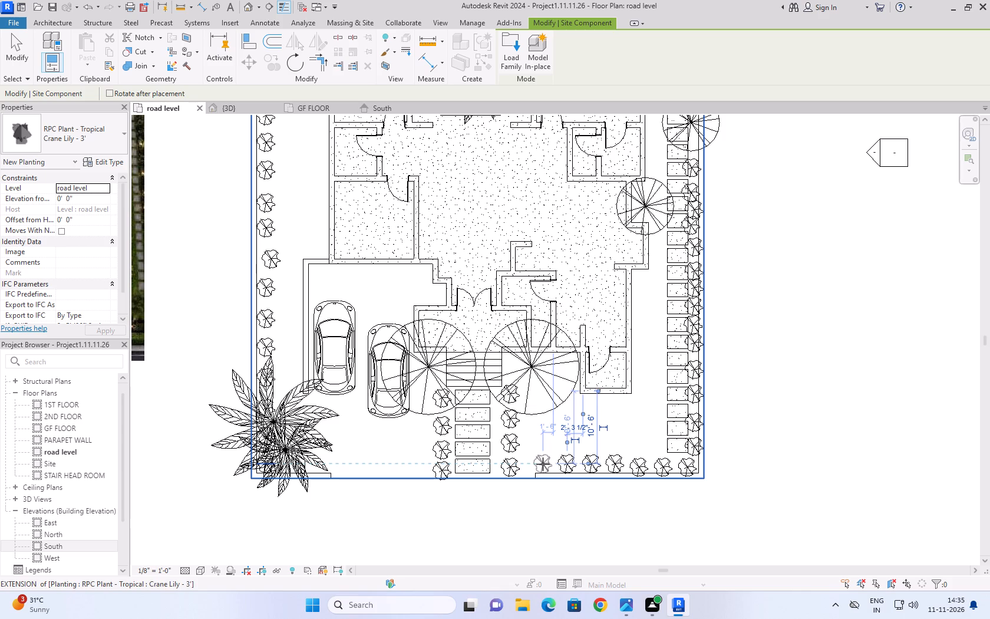
left_click(543, 464)
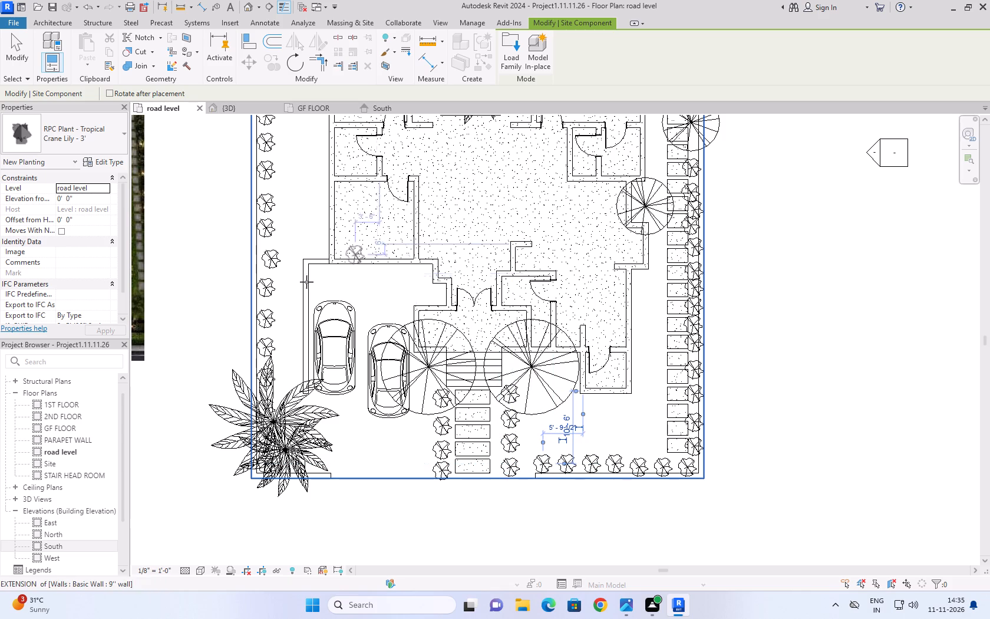
Place four Crane Lily - 3' plants in a row along the short front boundary wall beneath the corner palms.
scroll(303, 483, "up", 4)
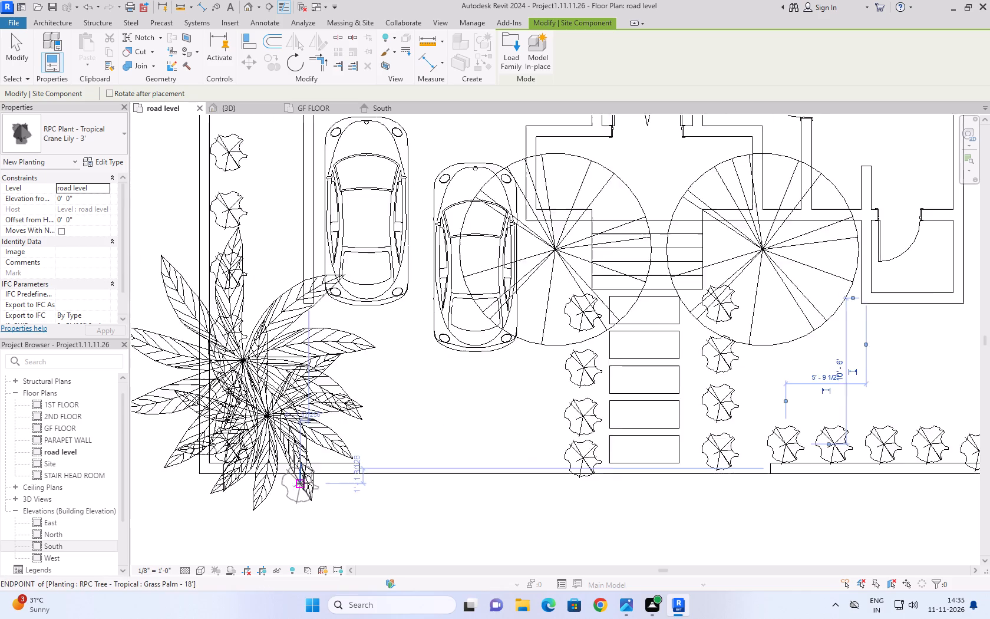
scroll(303, 483, "up", 8)
scroll(412, 390, "down", 4)
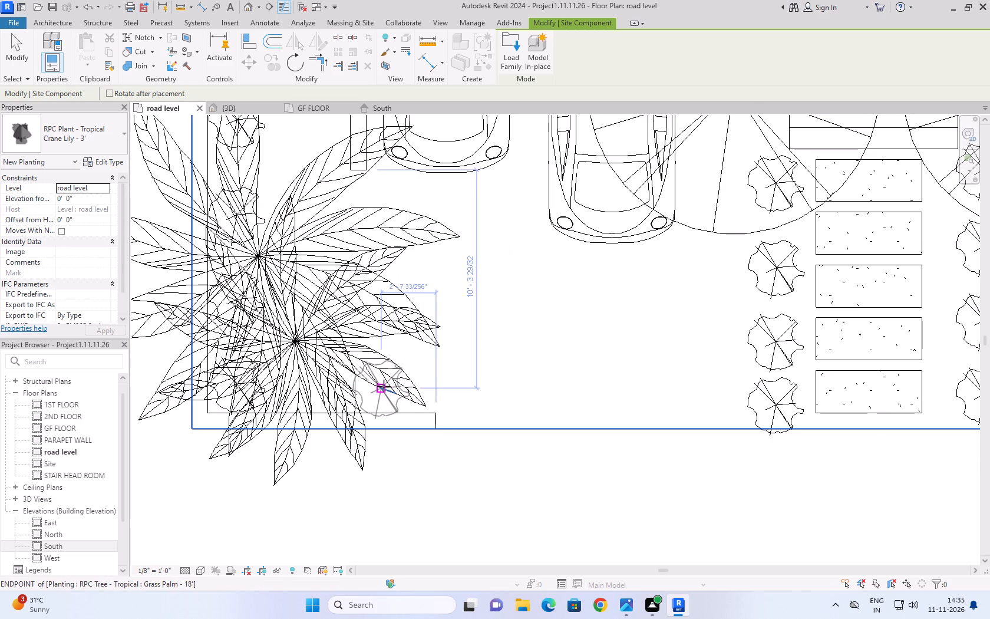
left_click(384, 386)
left_click(328, 385)
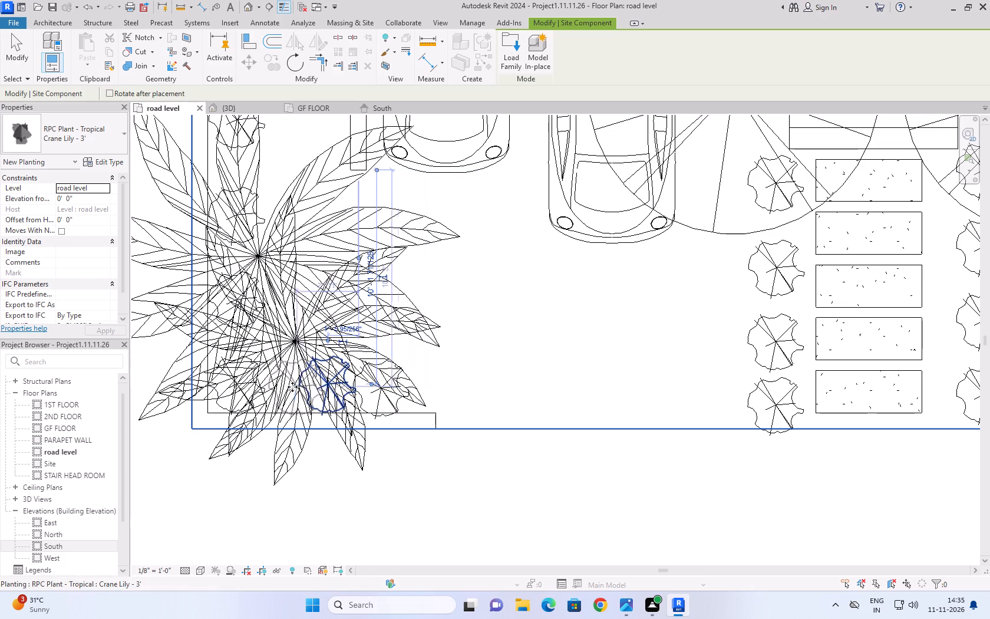
left_click(292, 387)
left_click(437, 387)
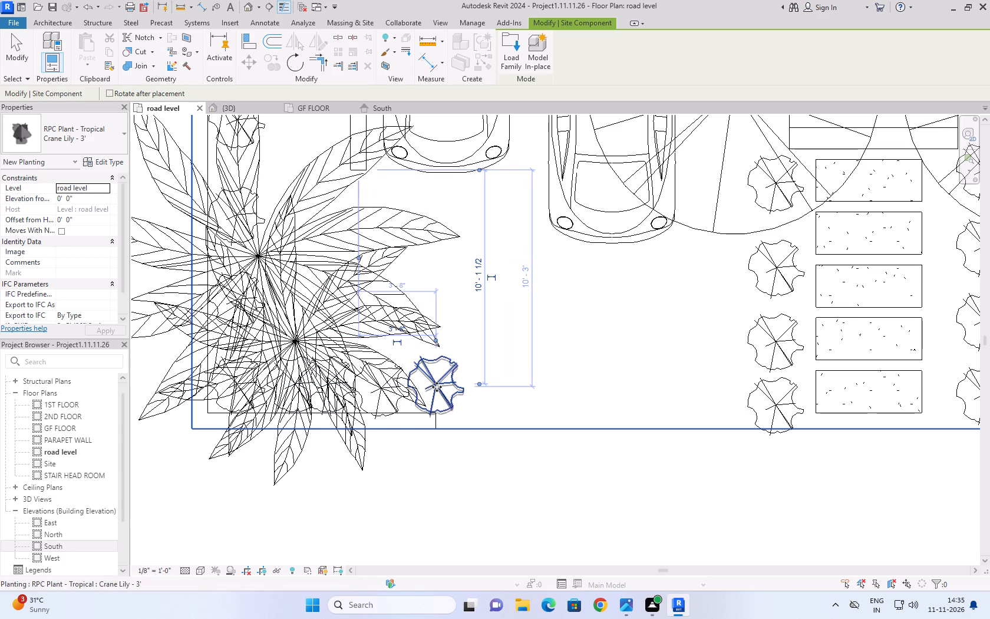
Examine the front planting around the cars and entrance in the 3D view, then return to road level and end plant placement.
left_click(267, 108)
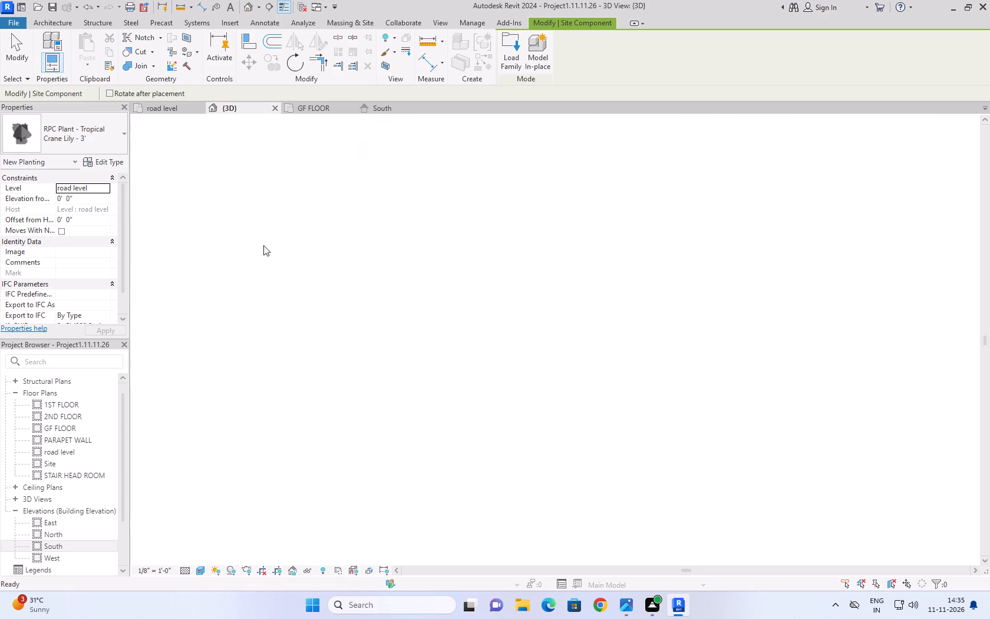
scroll(432, 372, "down", 7)
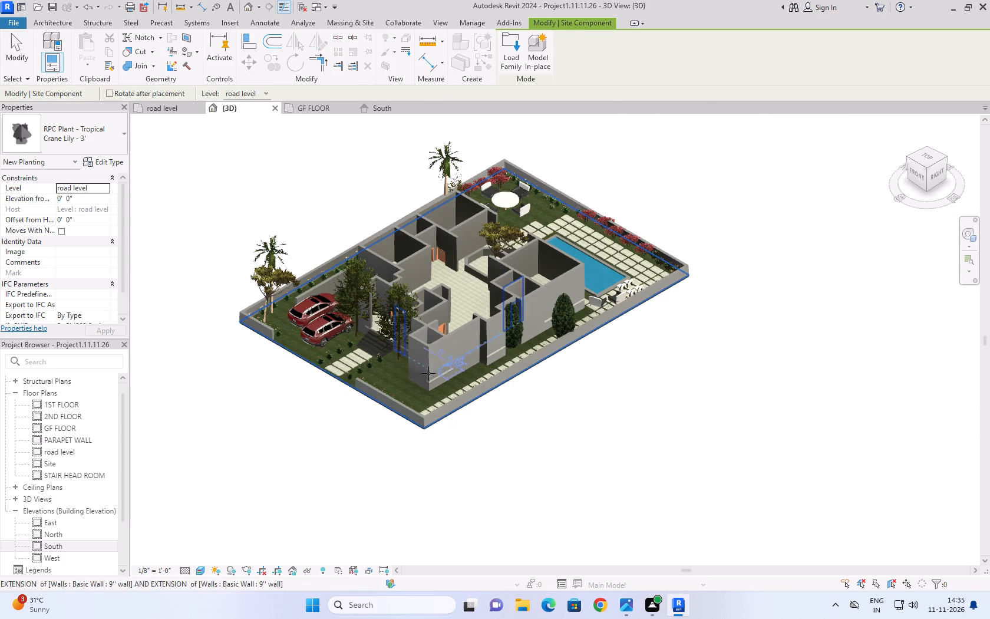
scroll(269, 319, "up", 8)
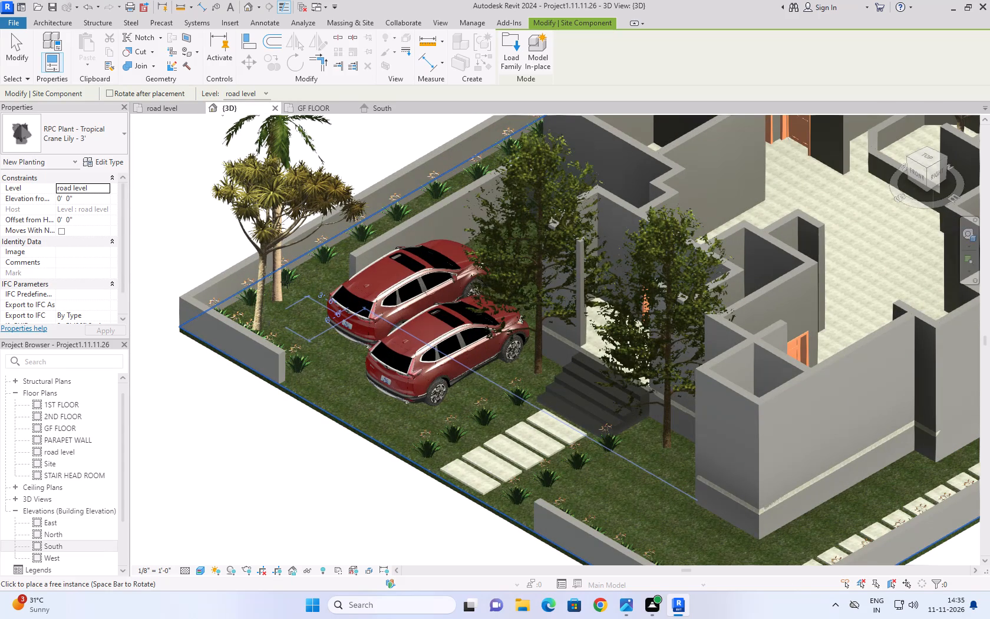
left_click(150, 108)
scroll(356, 424, "down", 7)
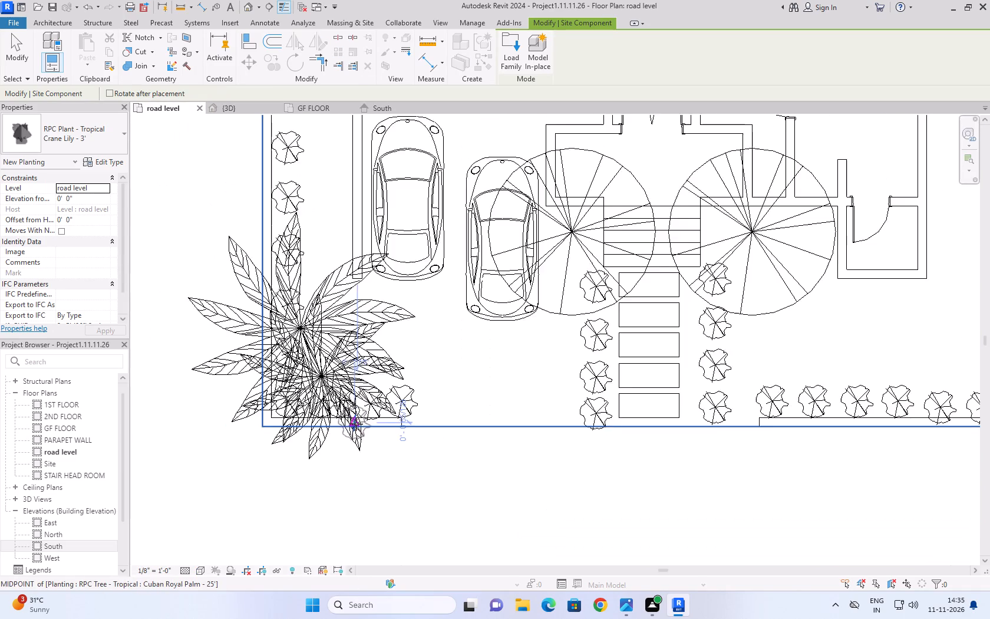
scroll(356, 424, "down", 3)
left_click(18, 54)
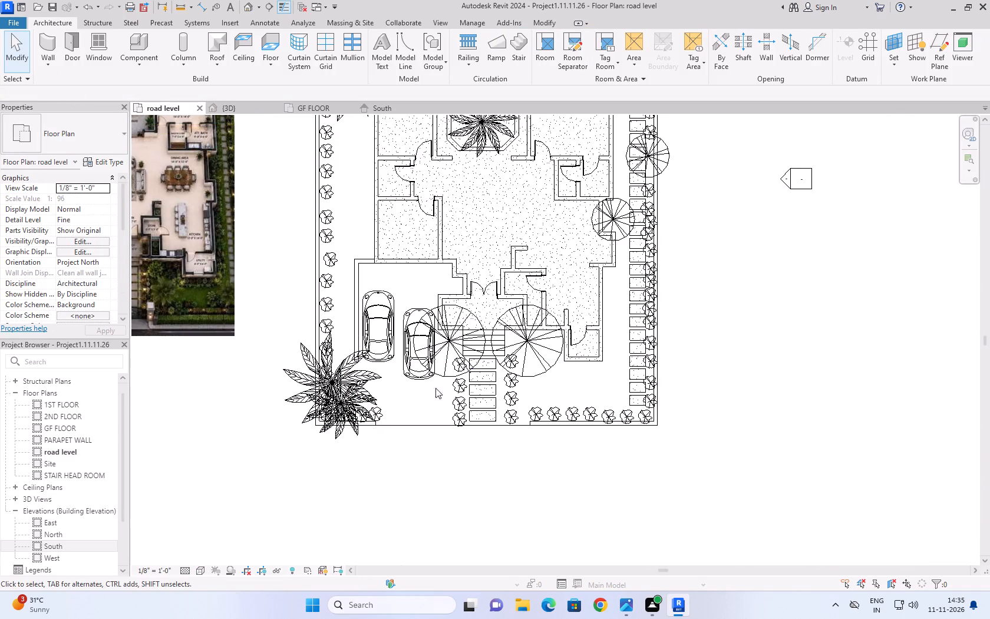
Draw a Basic Wall 9" wall about 5' long outside each side of the entrance steps, from the house edge to the bottom step.
scroll(435, 318, "up", 4)
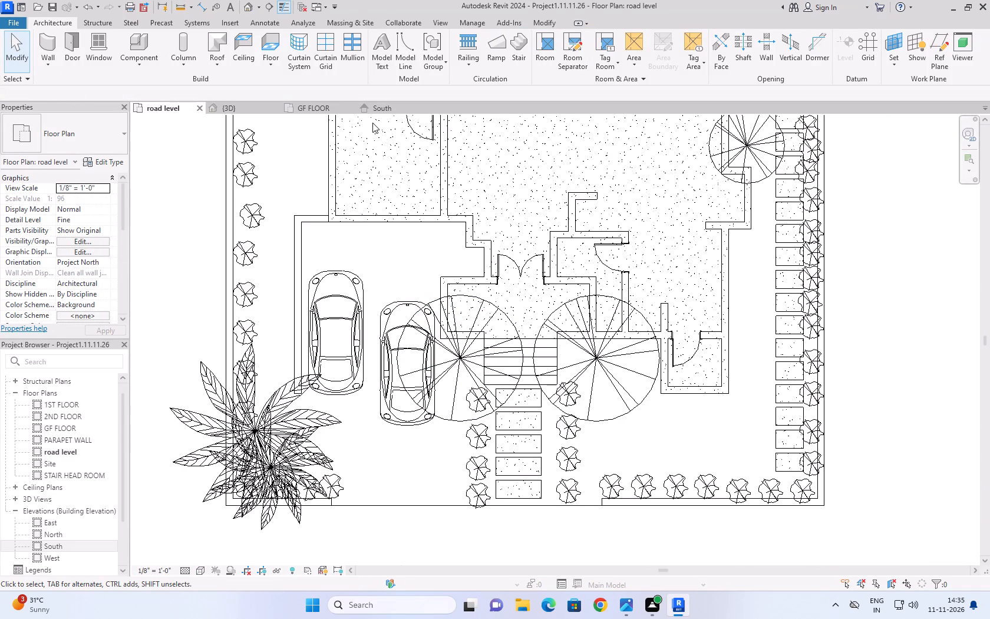
left_click(38, 35)
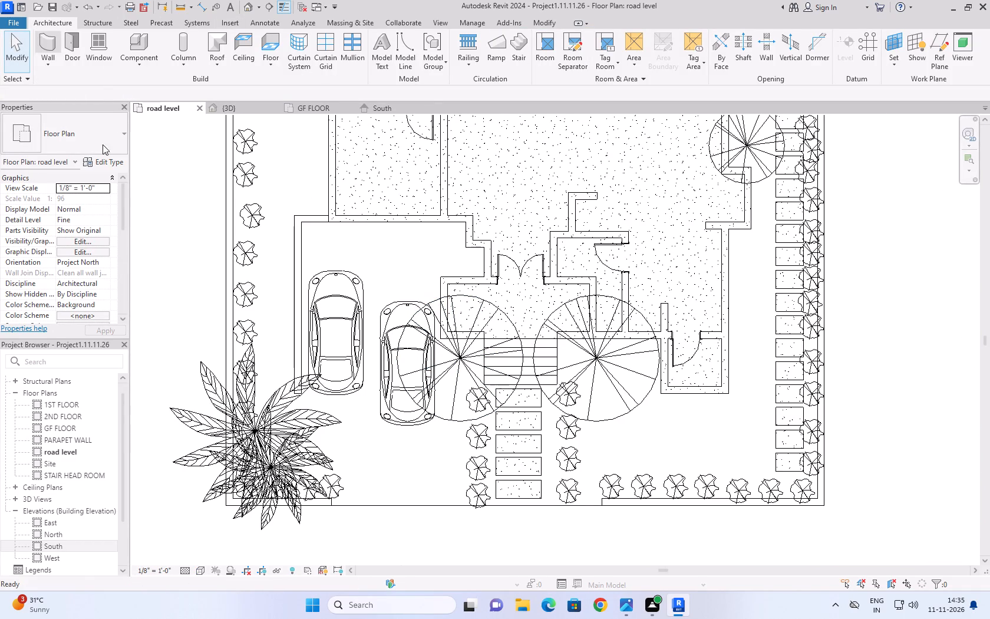
scroll(520, 373, "up", 7)
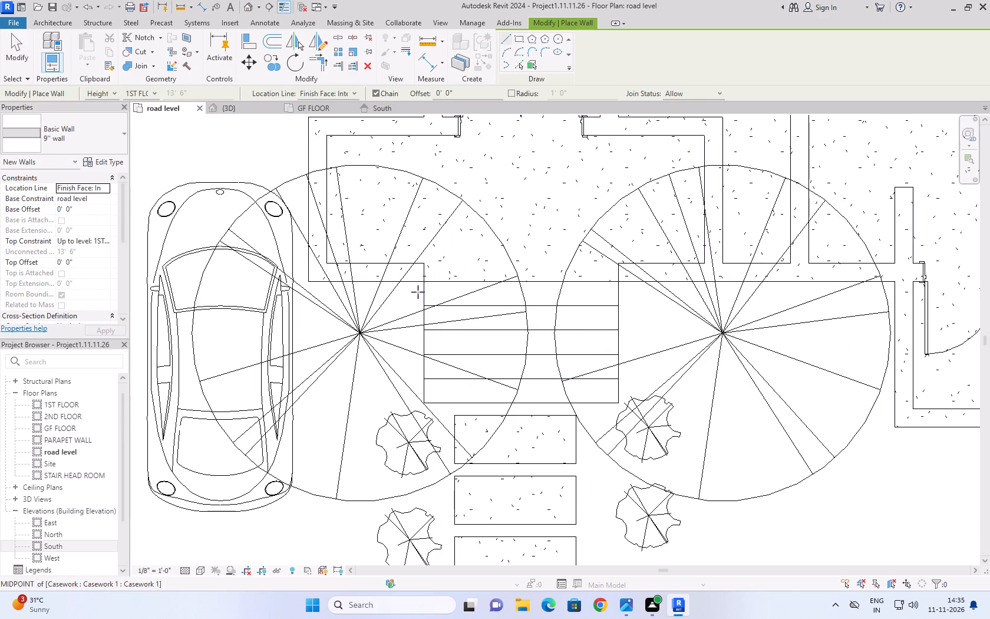
left_click(422, 284)
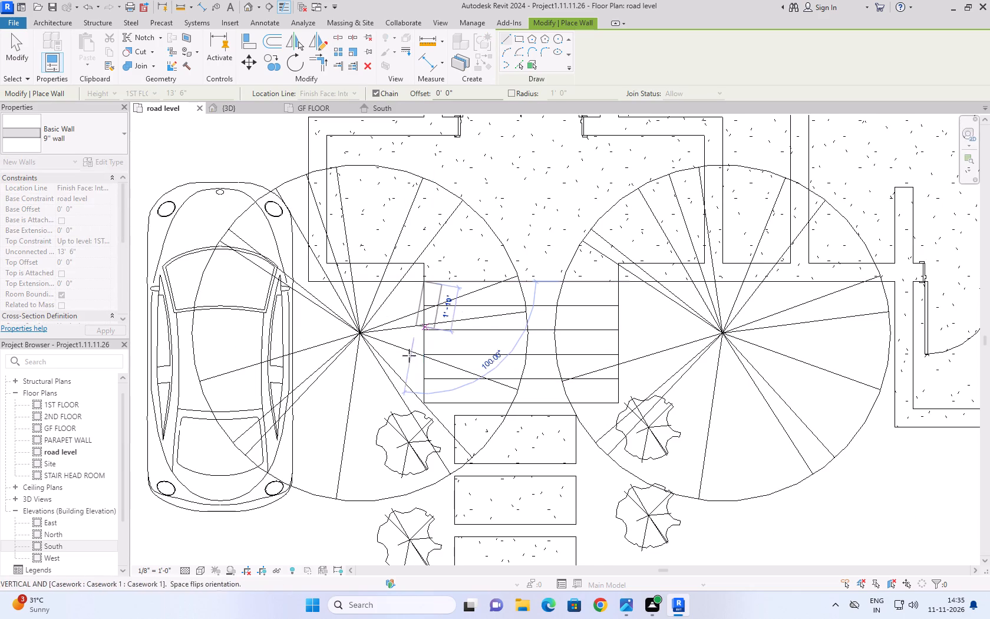
key("space")
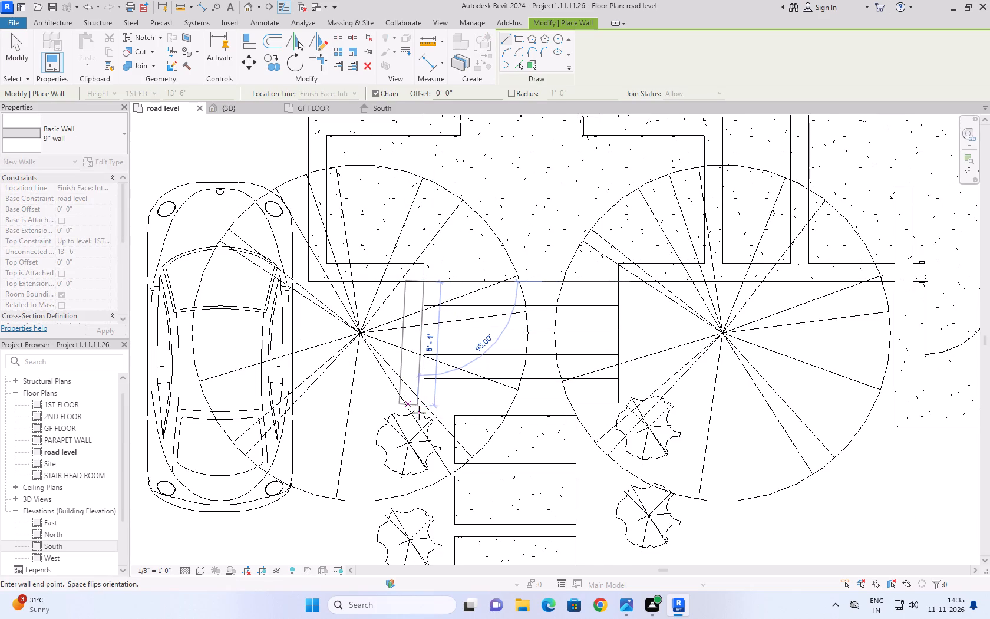
scroll(424, 414, "up", 10)
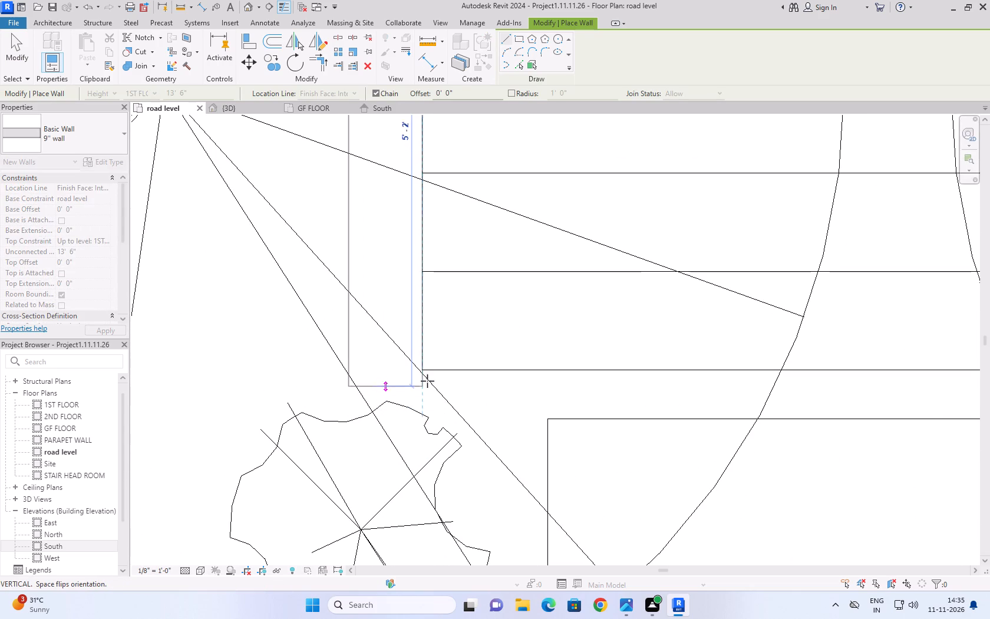
left_click(424, 370)
scroll(424, 436, "down", 9)
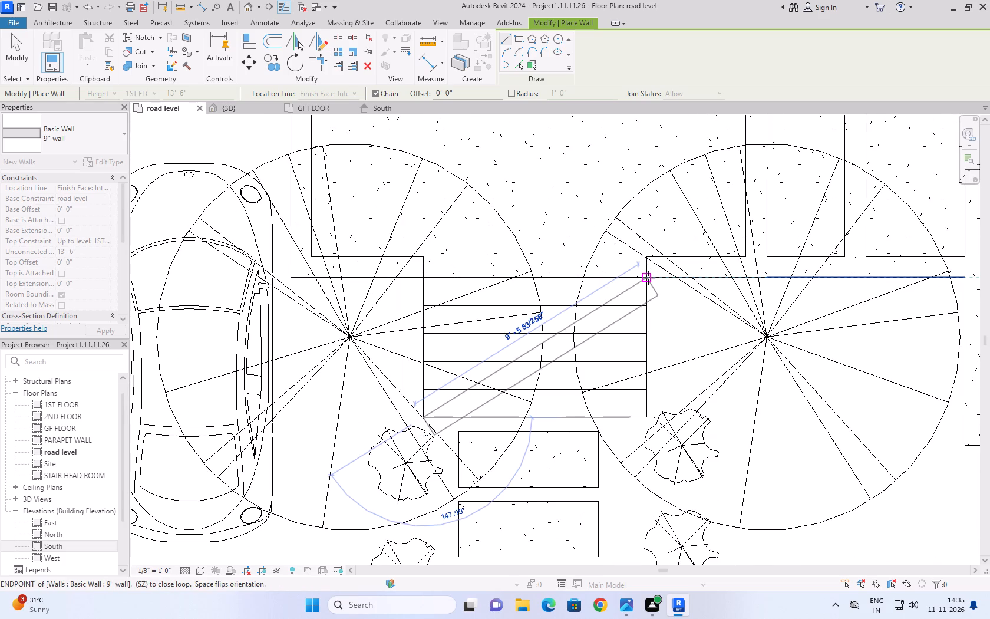
key("Escape")
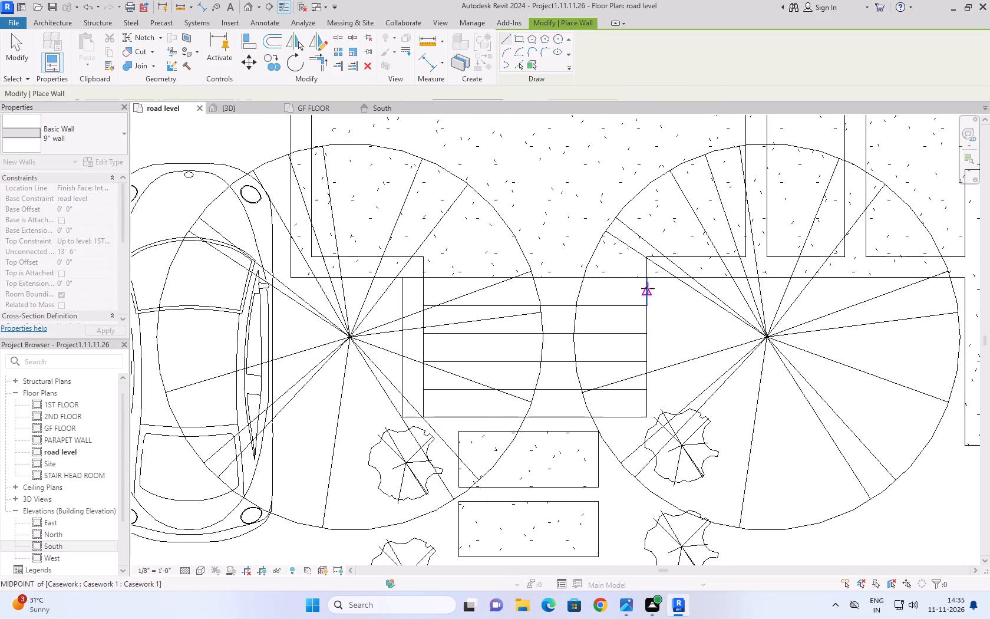
left_click(648, 278)
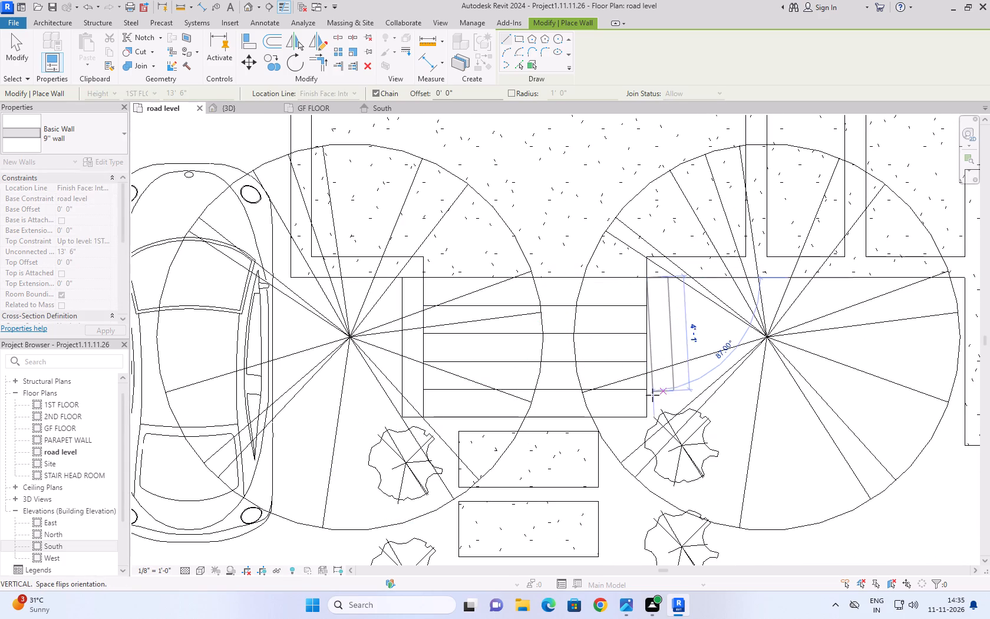
left_click(650, 417)
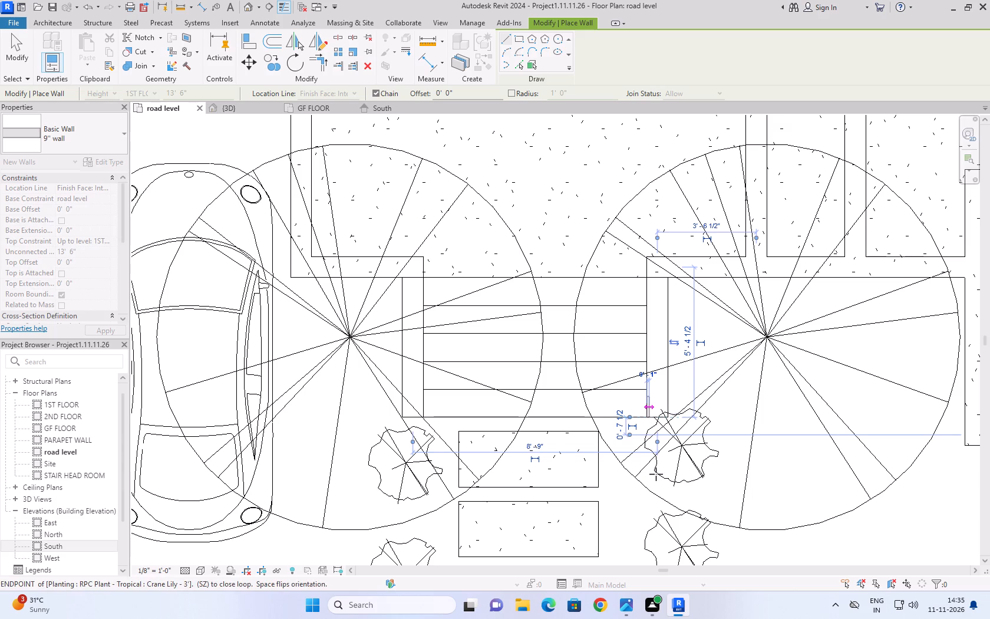
End wall drawing and, in the 3D view, set the car-side entrance step wall's top constraint to Up to level: GF FLOOR.
key("Escape")
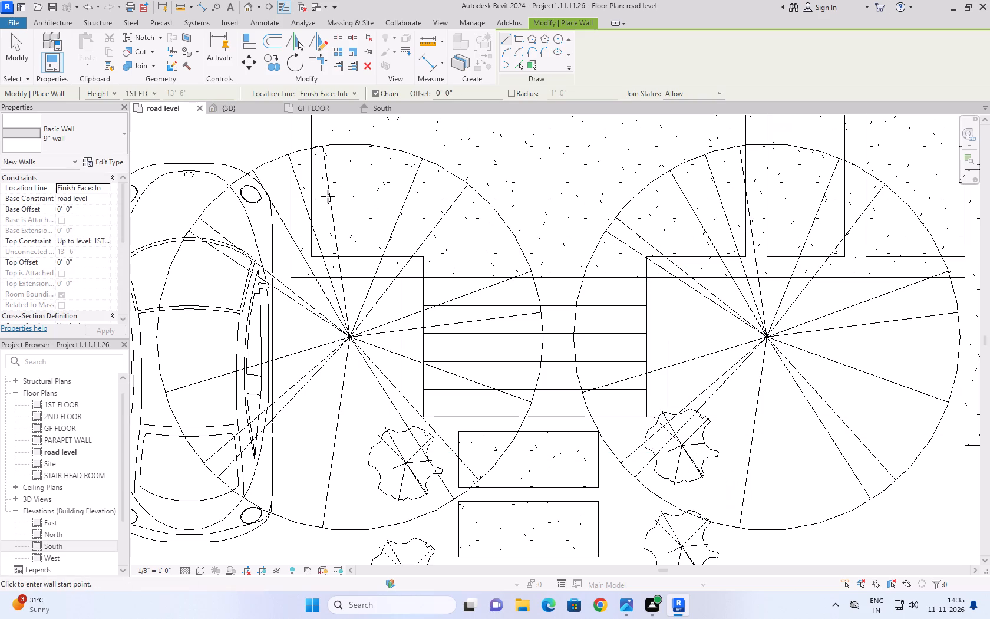
left_click(242, 106)
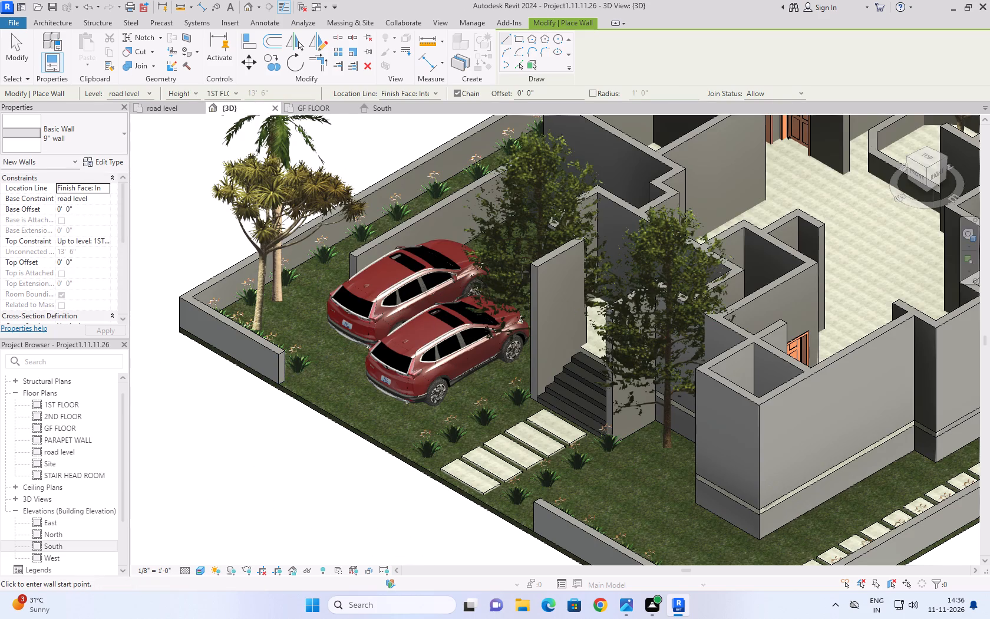
left_click(22, 57)
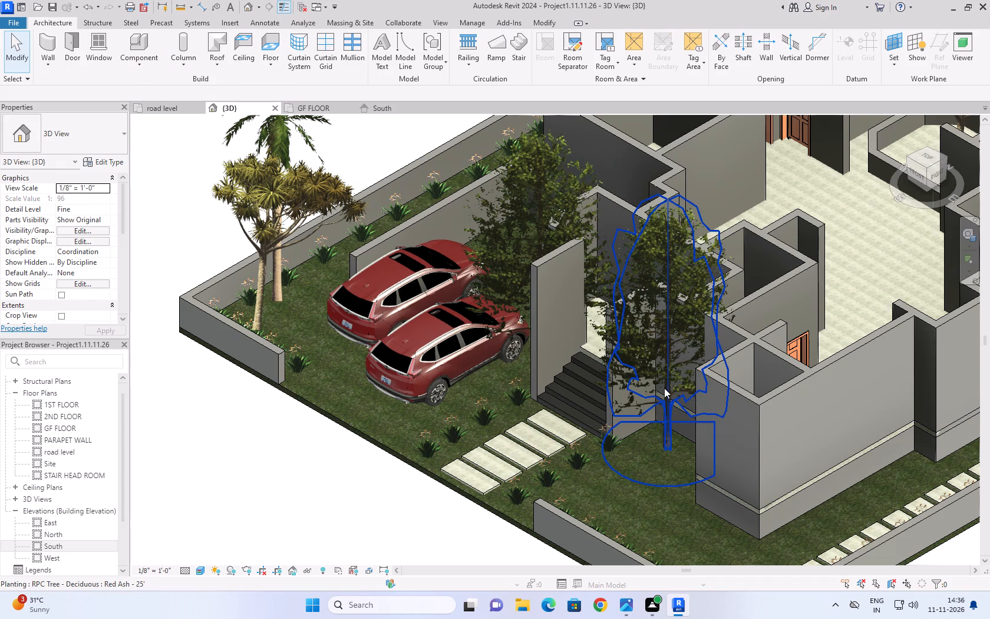
left_click(545, 261)
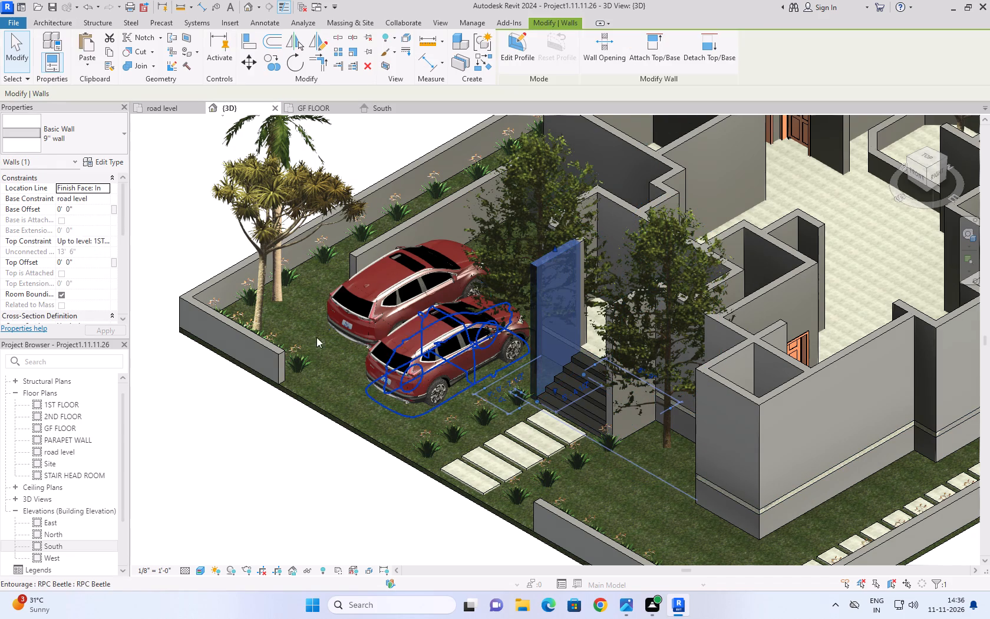
left_click(107, 237)
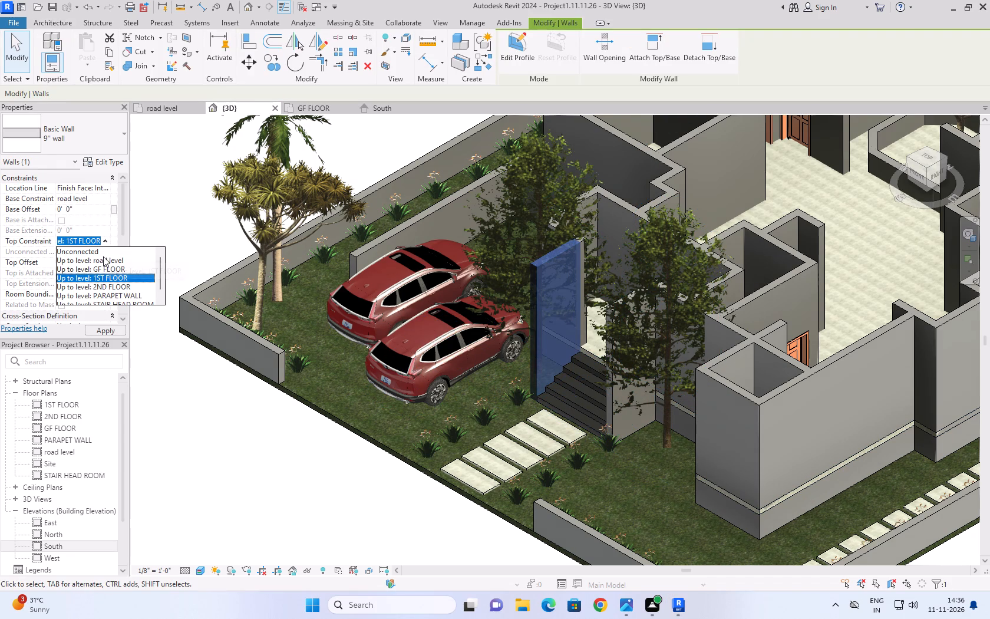
left_click_drag(103, 257, 105, 266)
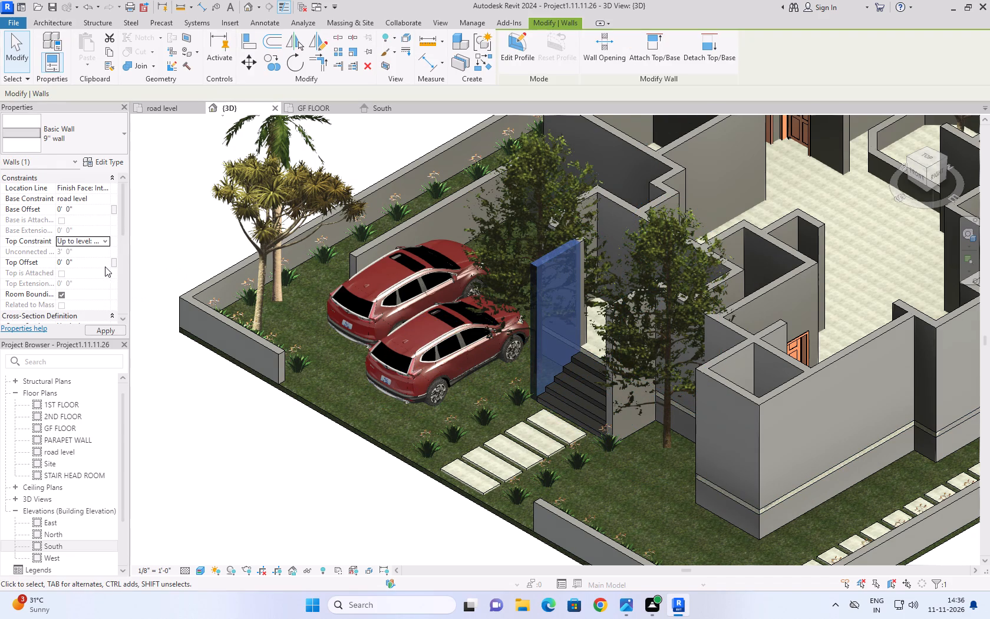
left_click(100, 330)
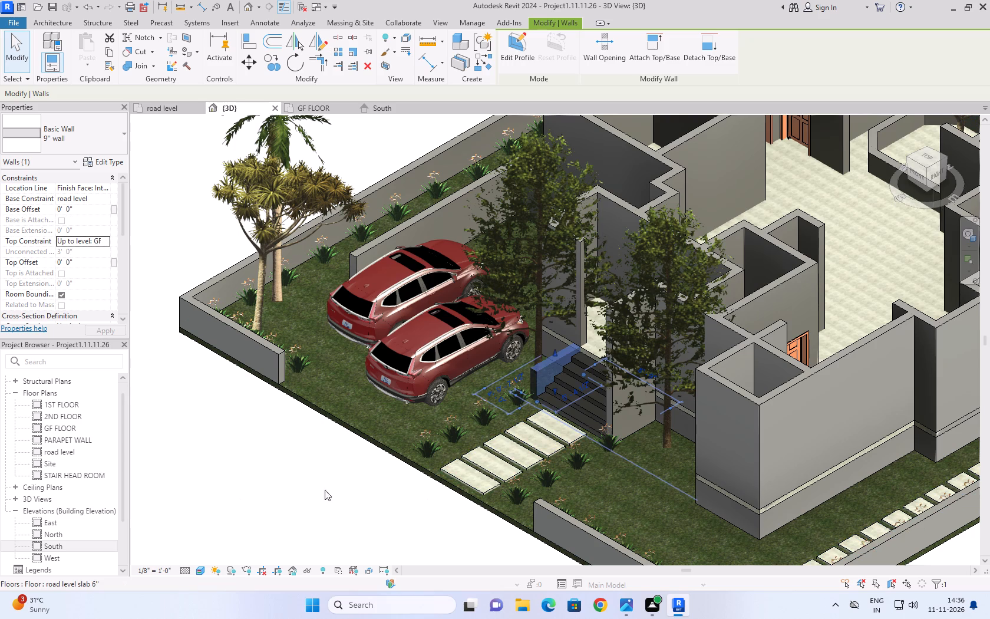
left_click(202, 426)
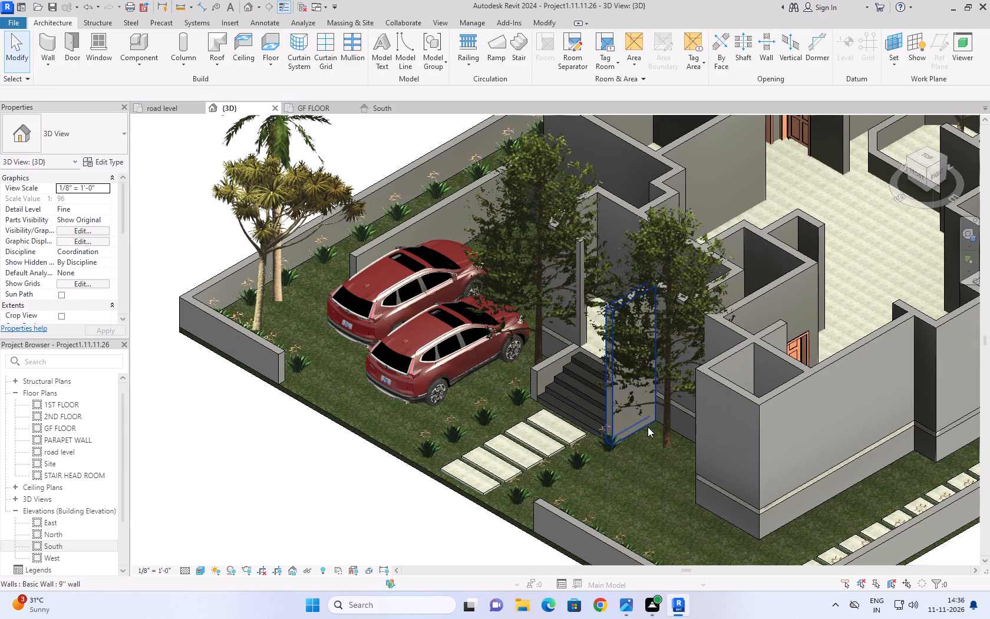
Set the top constraint of the other entrance step side wall, farther from the cars, to Up to level: GF FLOOR.
left_click(647, 422)
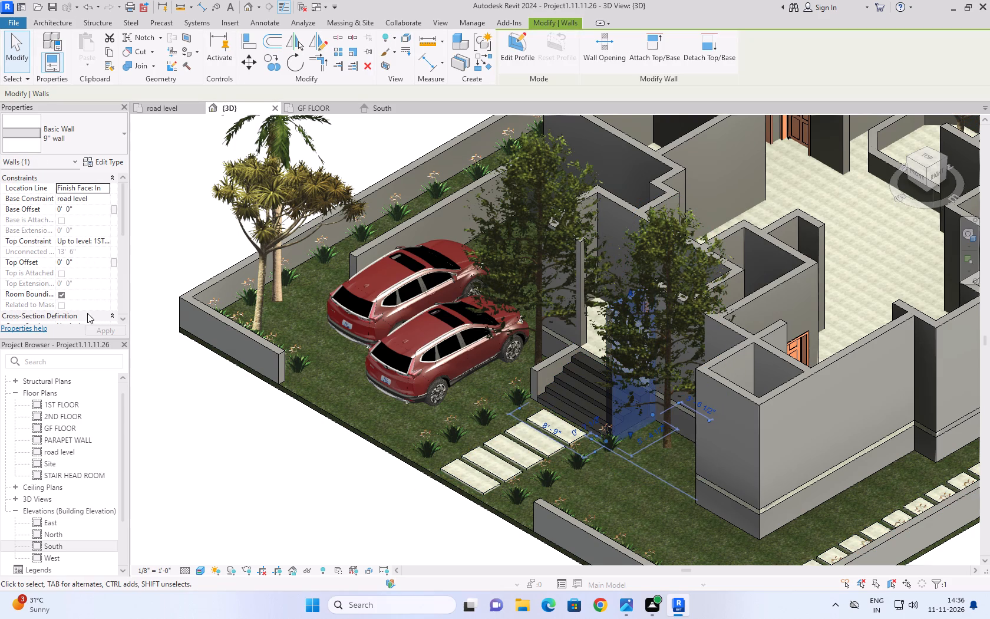
left_click(107, 243)
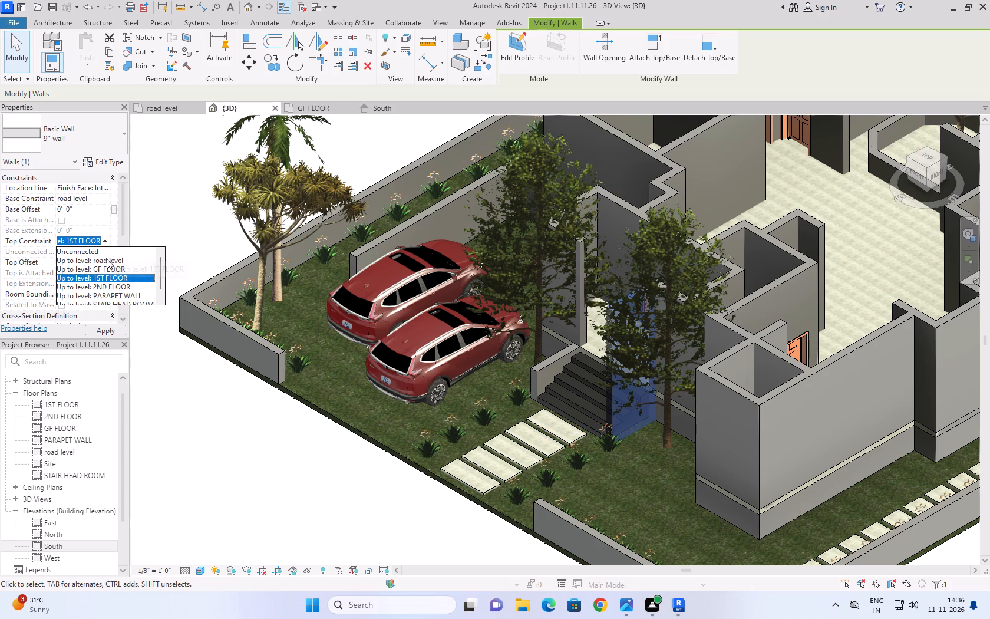
left_click(107, 267)
left_click(109, 327)
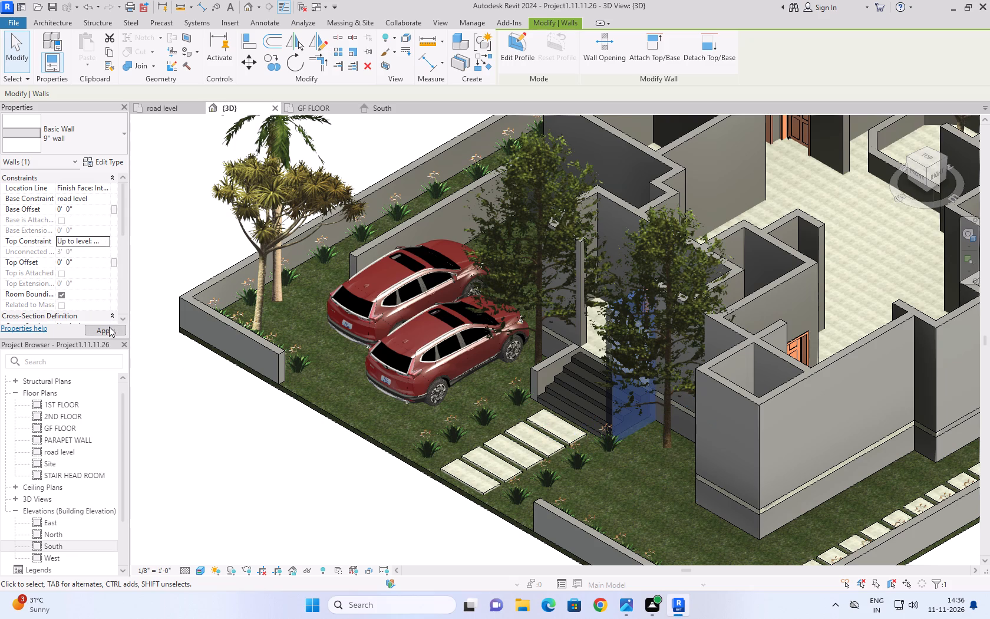
left_click(277, 473)
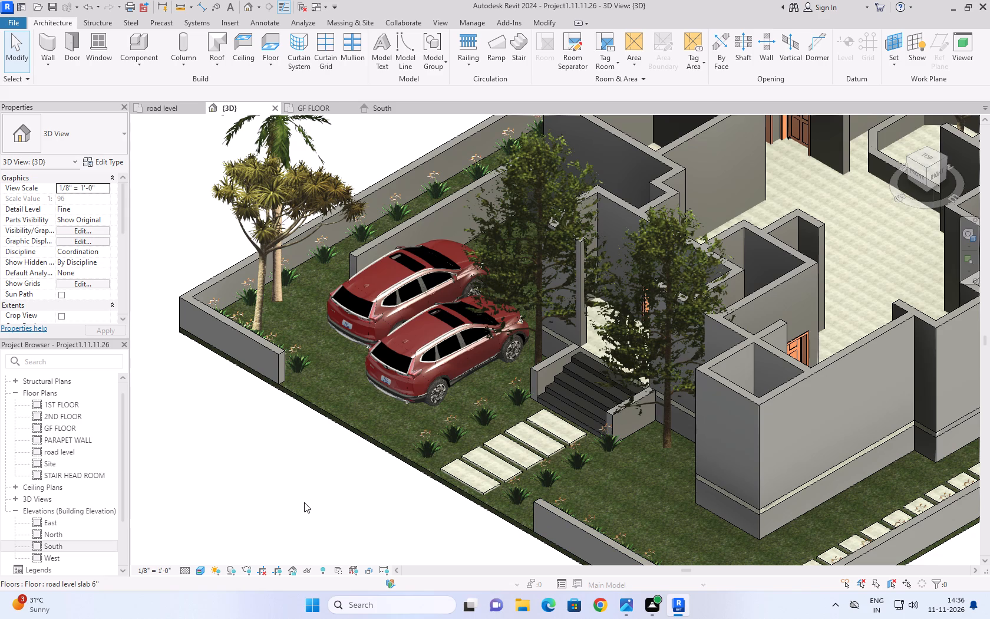
In the road level plan, change the double entrance door's level to GF FLOOR.
middle_click_drag(304, 502, 356, 511, "shift")
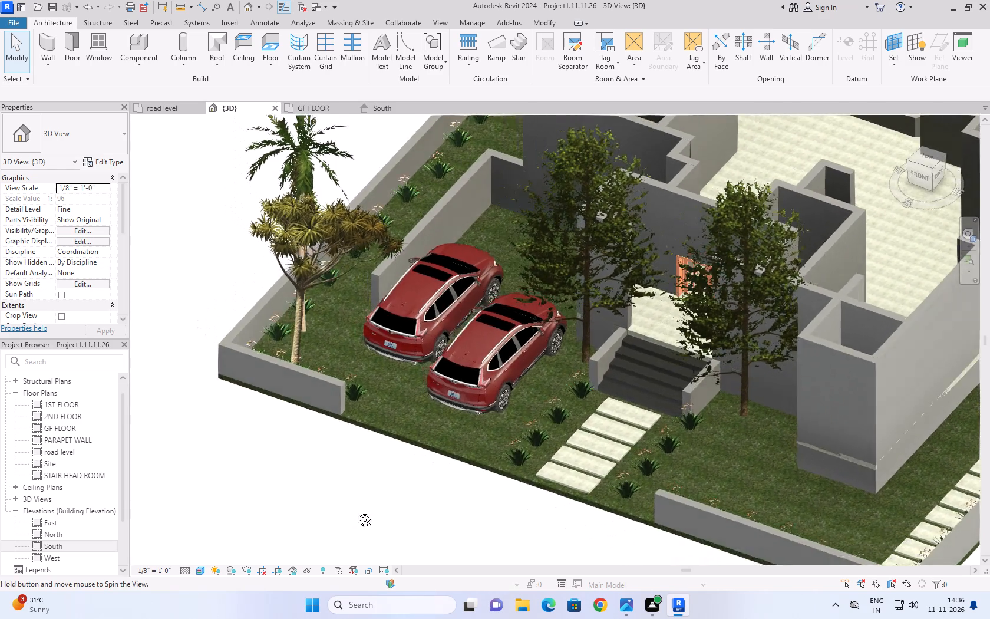
middle_click_drag(356, 511, 394, 394, "shift")
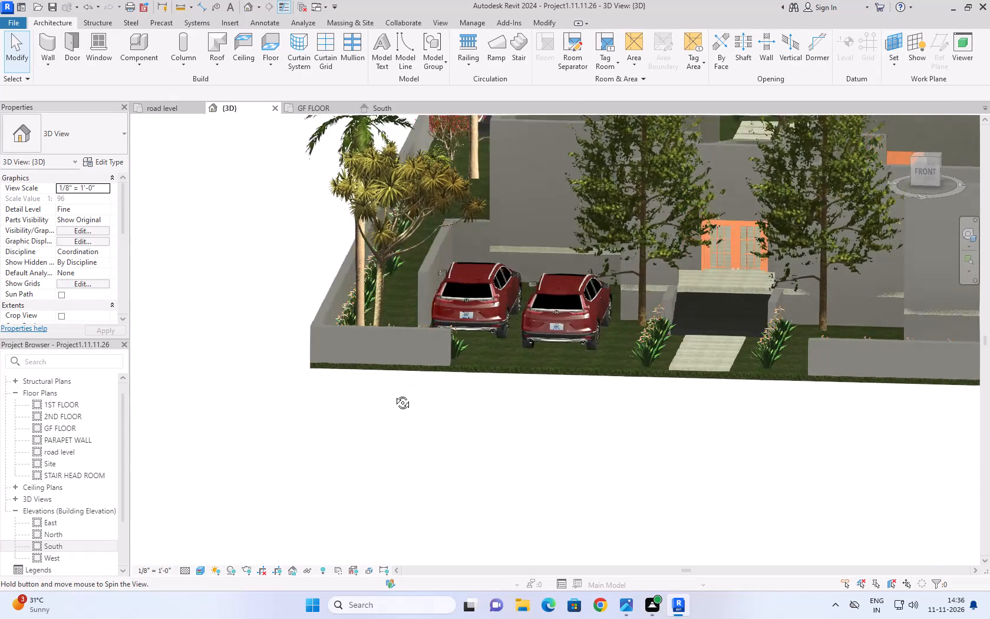
middle_click_drag(394, 394, 332, 558, "shift")
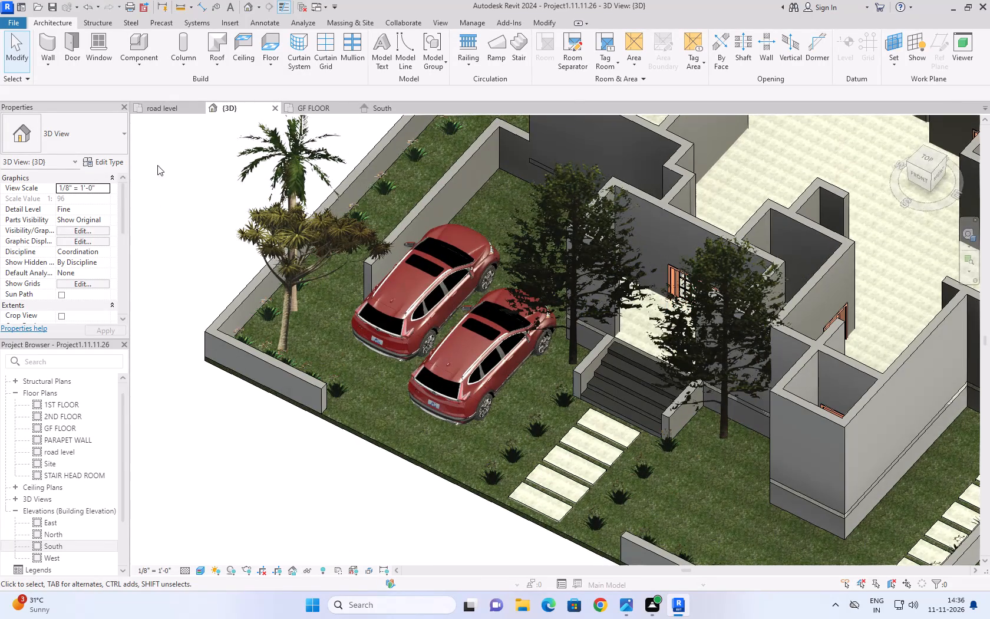
left_click(166, 107)
scroll(479, 402, "down", 8)
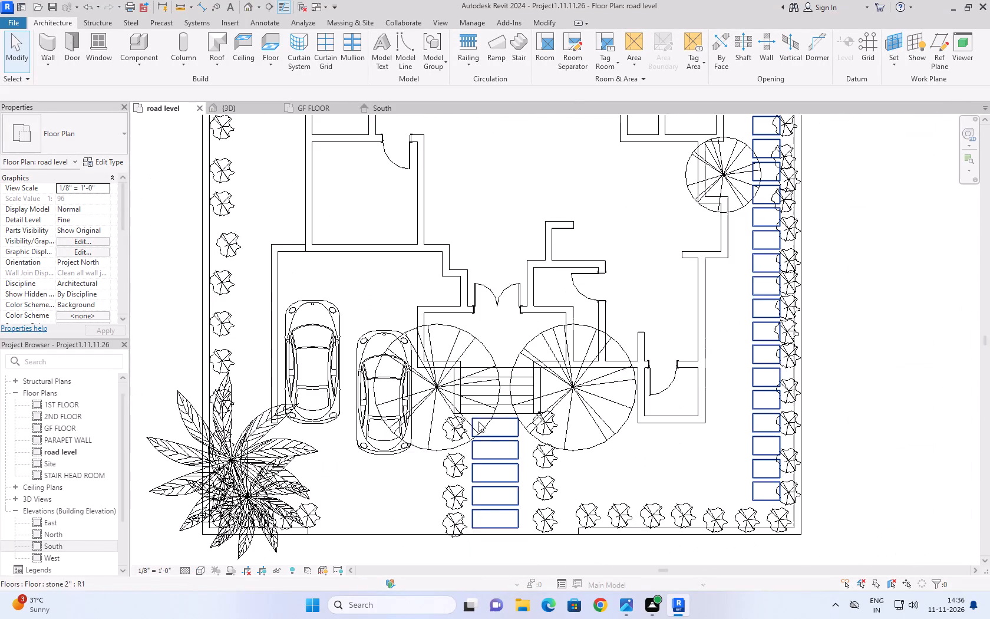
left_click(499, 301)
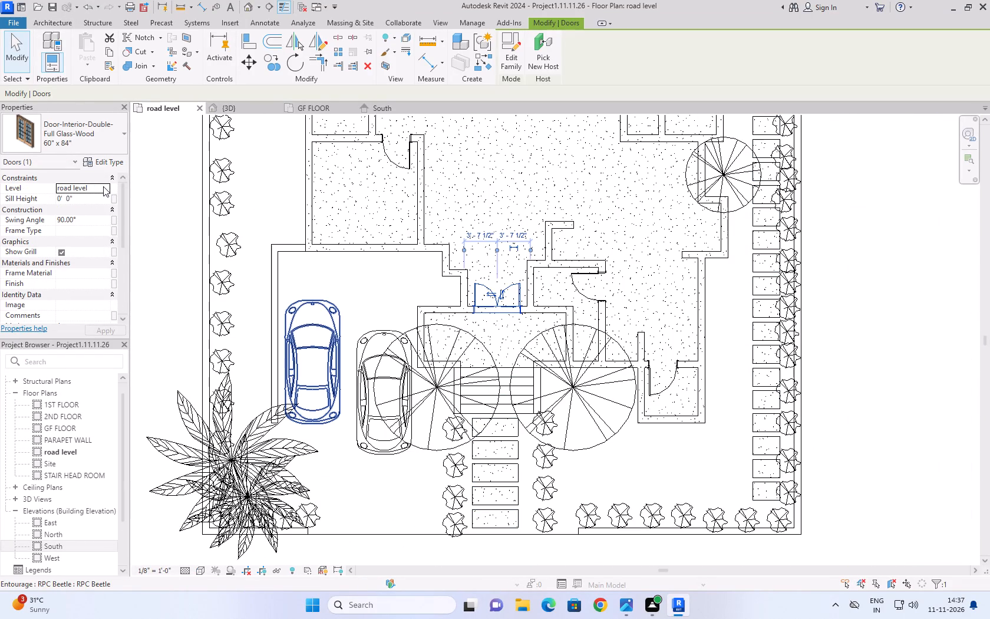
left_click(104, 186)
left_click(97, 204)
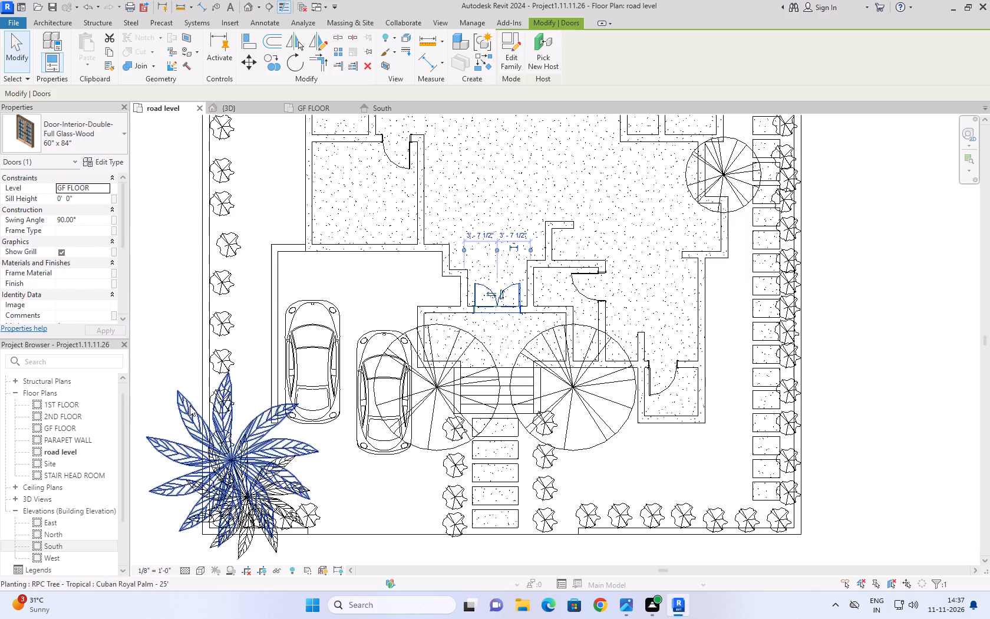
Select all 36" x 84" Single-6_Panel-Wood interior doors, set their level to GF FLOOR, and check them in the 3D view.
scroll(246, 394, "down", 6)
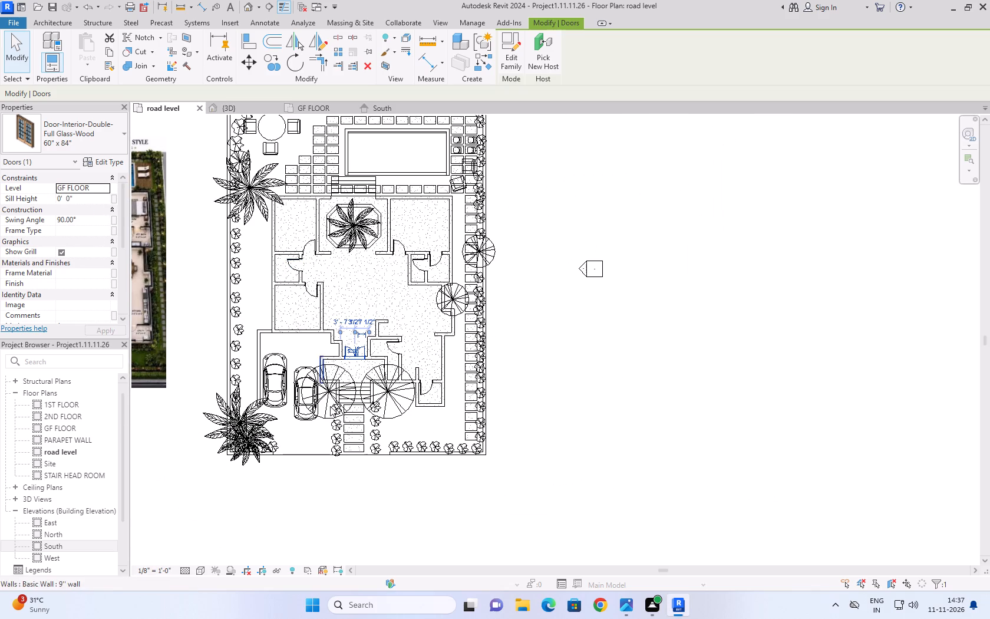
scroll(330, 406, "down", 4)
scroll(280, 301, "up", 6)
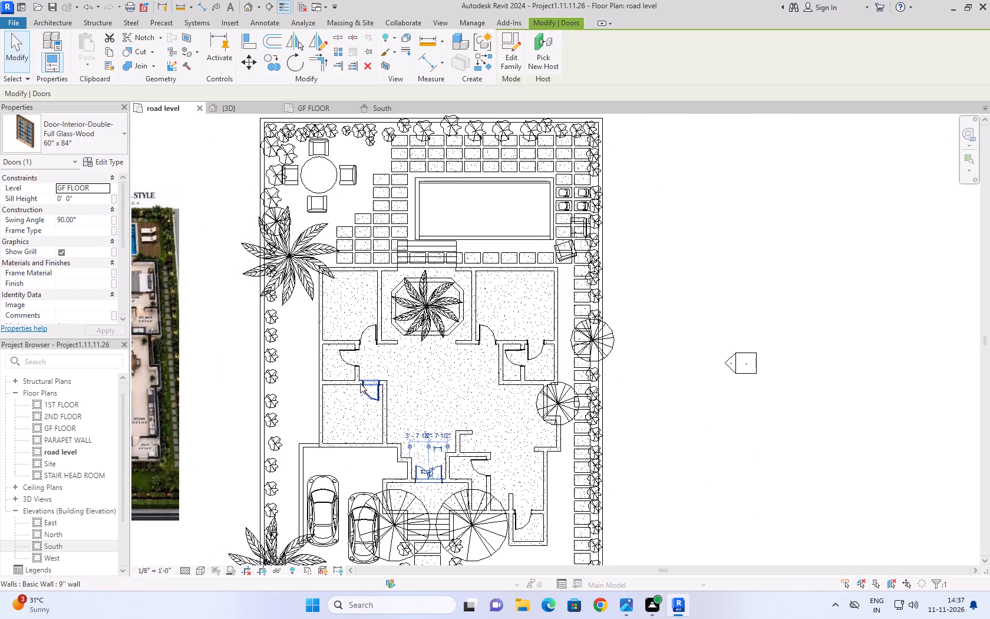
left_click(365, 387)
type("sa")
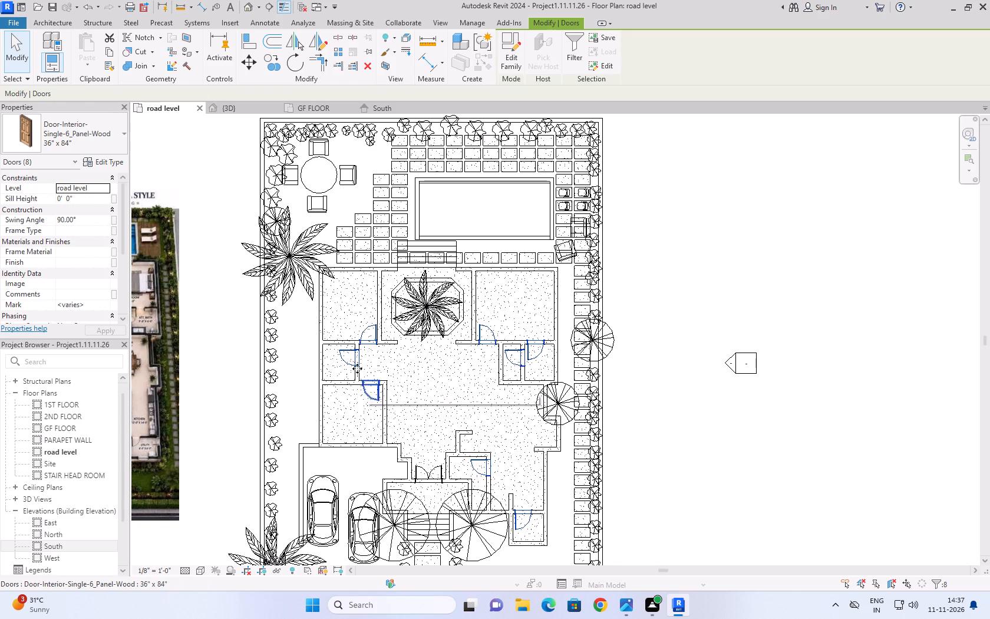
left_click(106, 189)
left_click(88, 206)
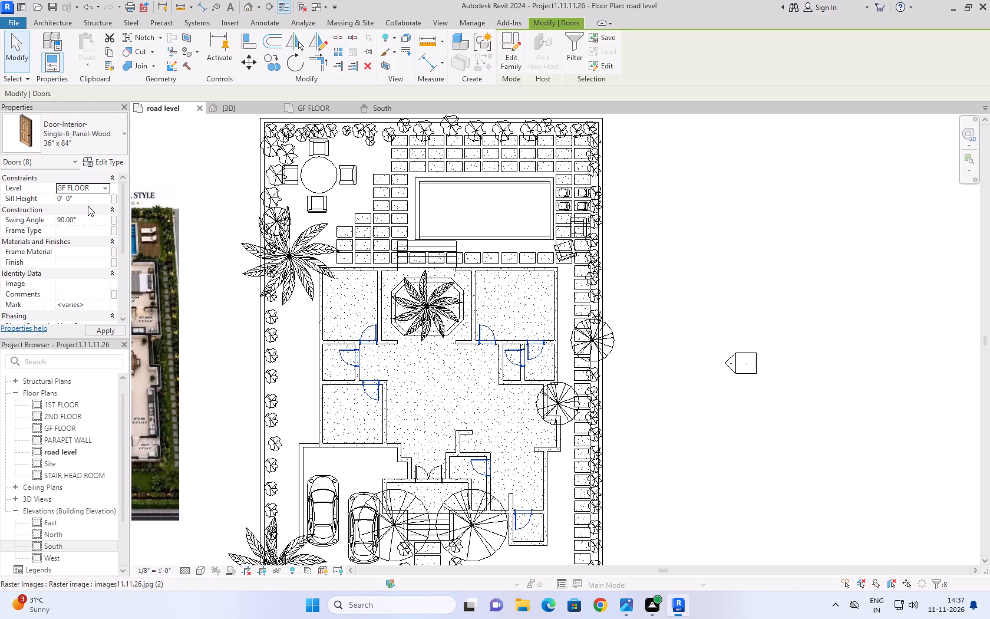
left_click(240, 105)
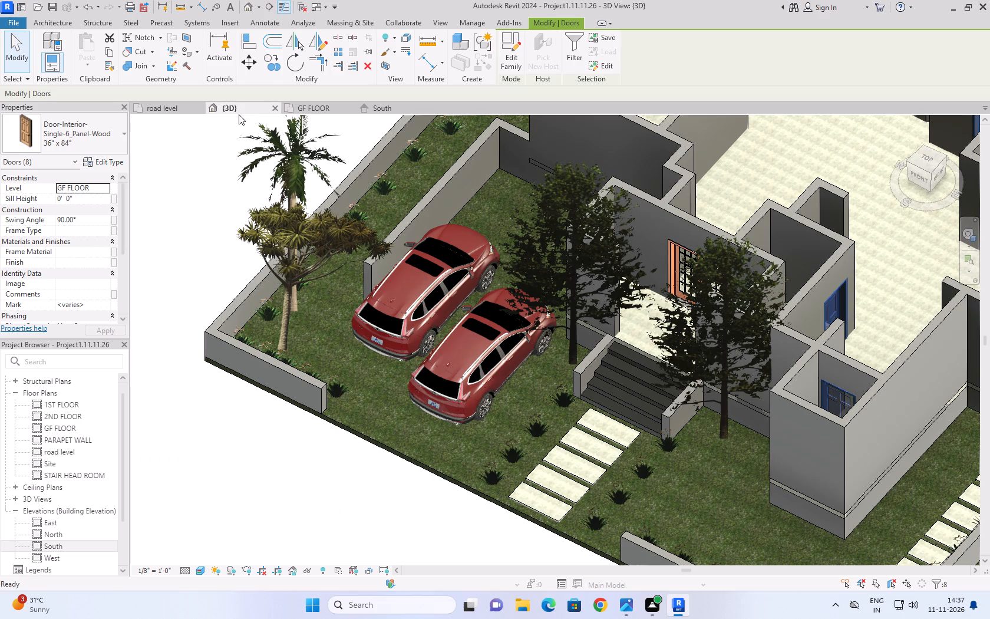
left_click(286, 483)
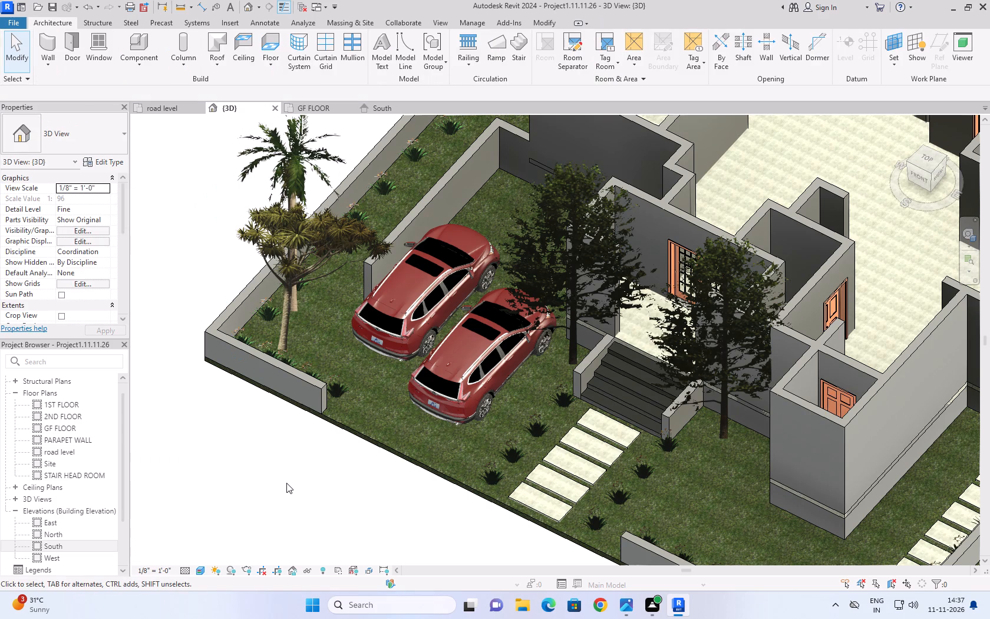
Change the Red Ash tree on the side of the entrance steps away from the cars to Japanese Cherry - 15'.
left_click(726, 313)
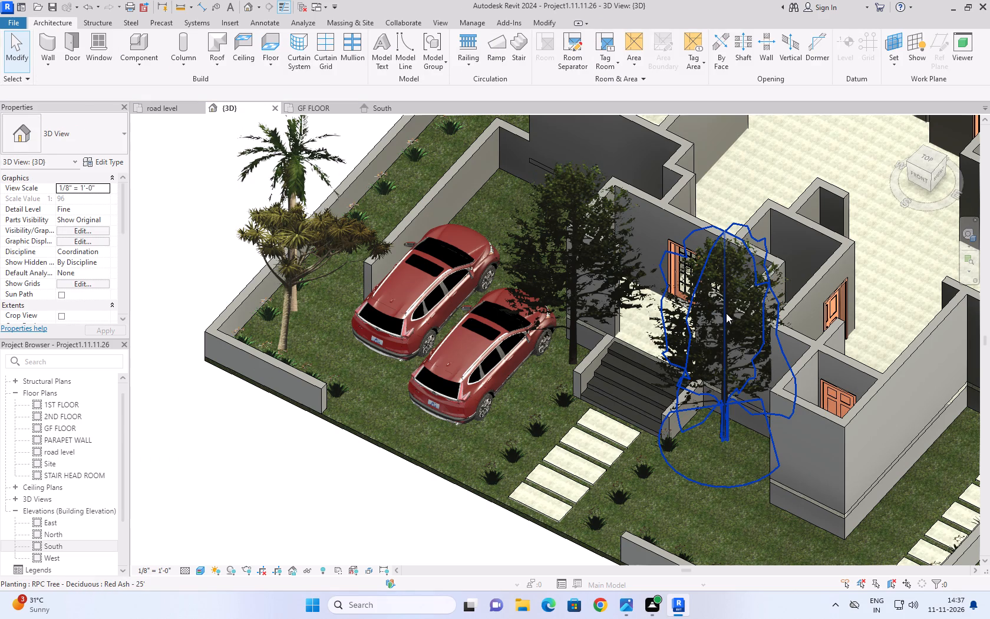
left_click(90, 134)
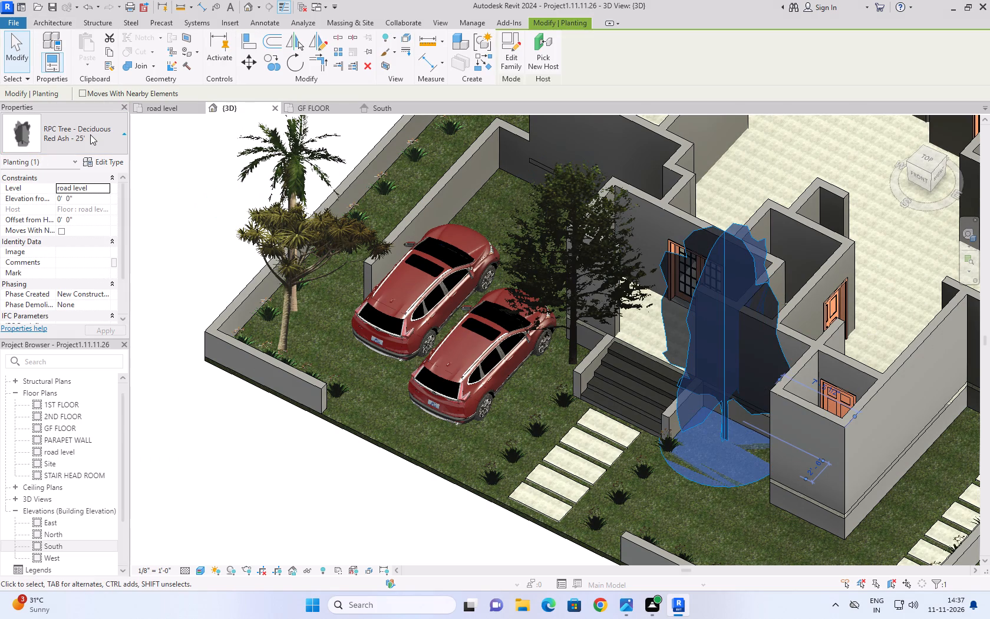
scroll(91, 179, "up", 1)
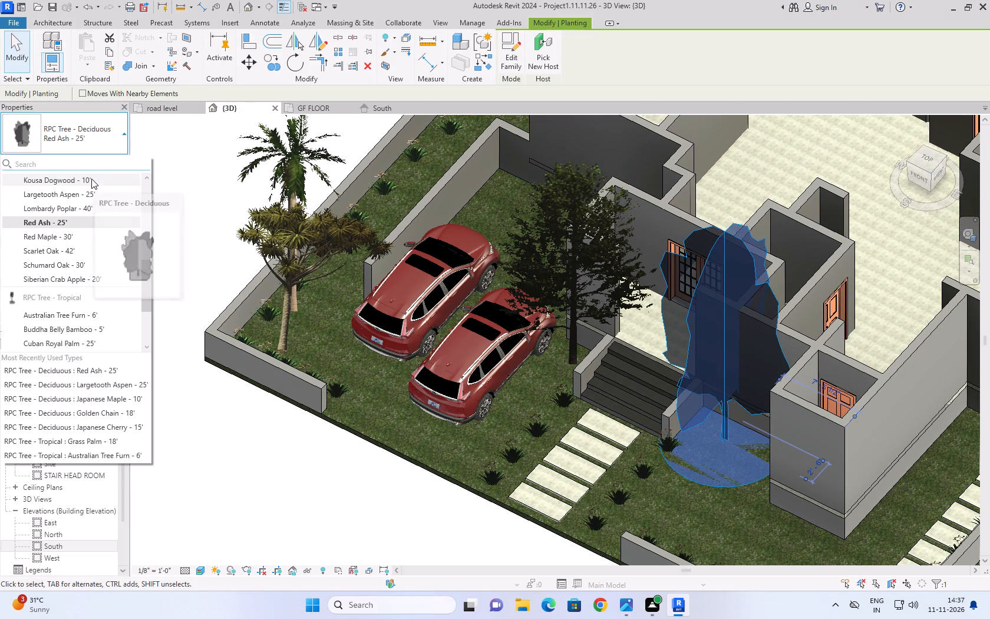
scroll(90, 195, "up", 1)
left_click(90, 195)
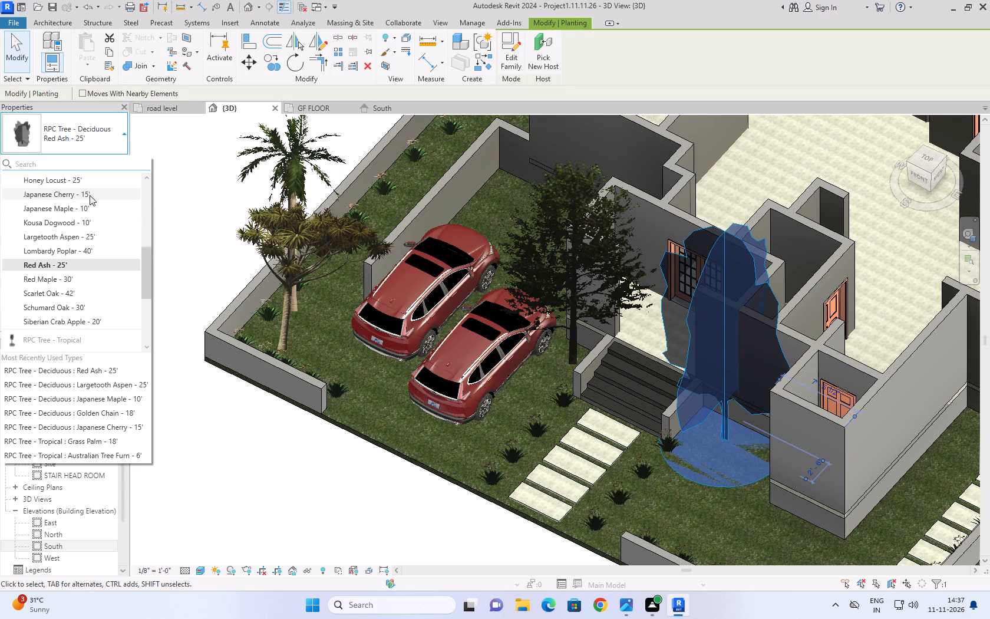
left_click(209, 405)
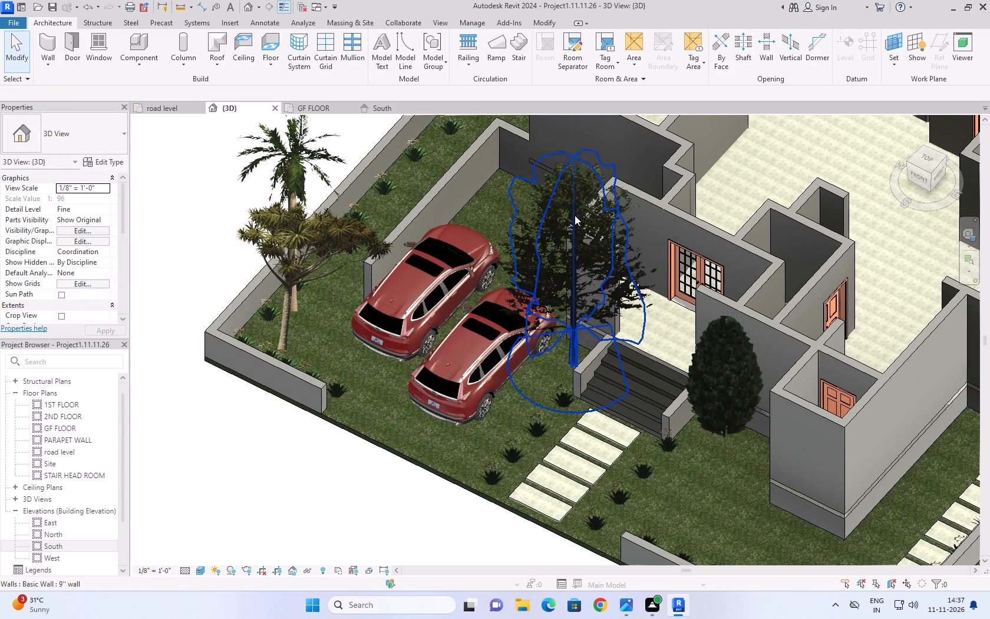
Change the remaining Red Ash tree between the cars and the entrance steps to Japanese Cherry - 15'.
left_click(571, 179)
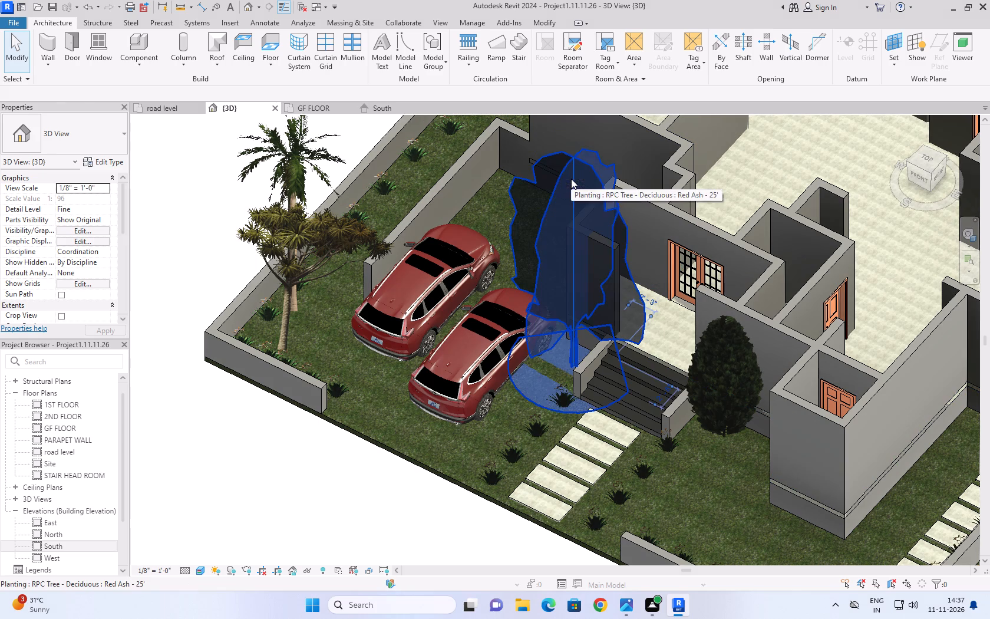
left_click(94, 126)
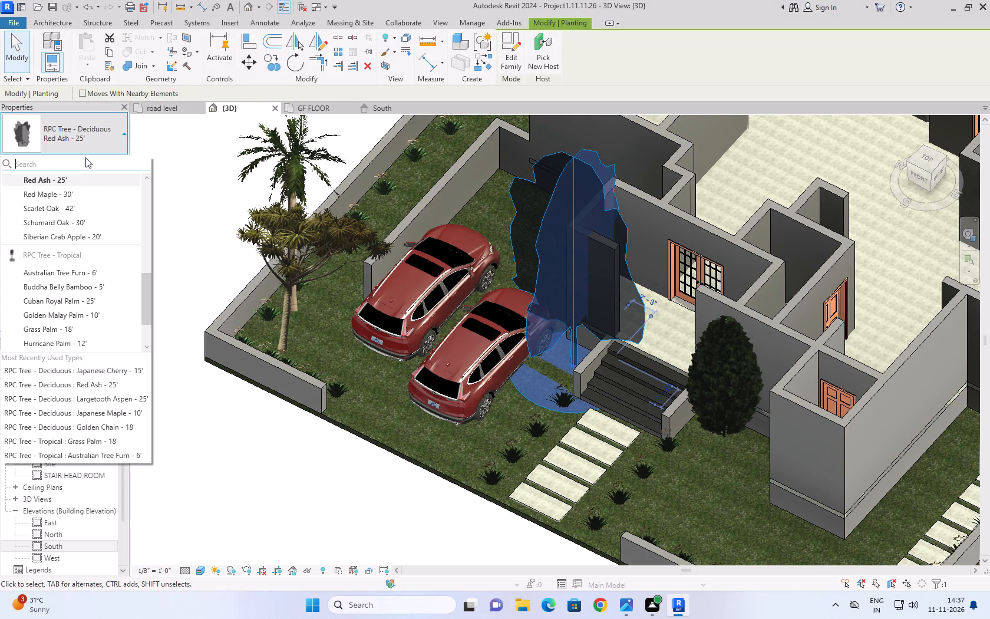
scroll(72, 194, "up", 2)
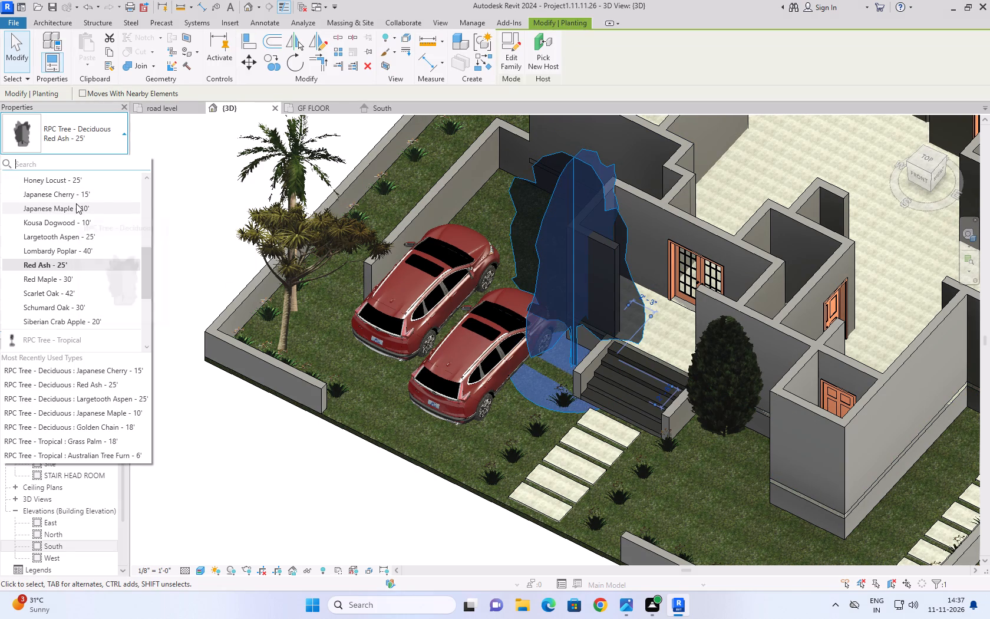
left_click(83, 195)
left_click(257, 445)
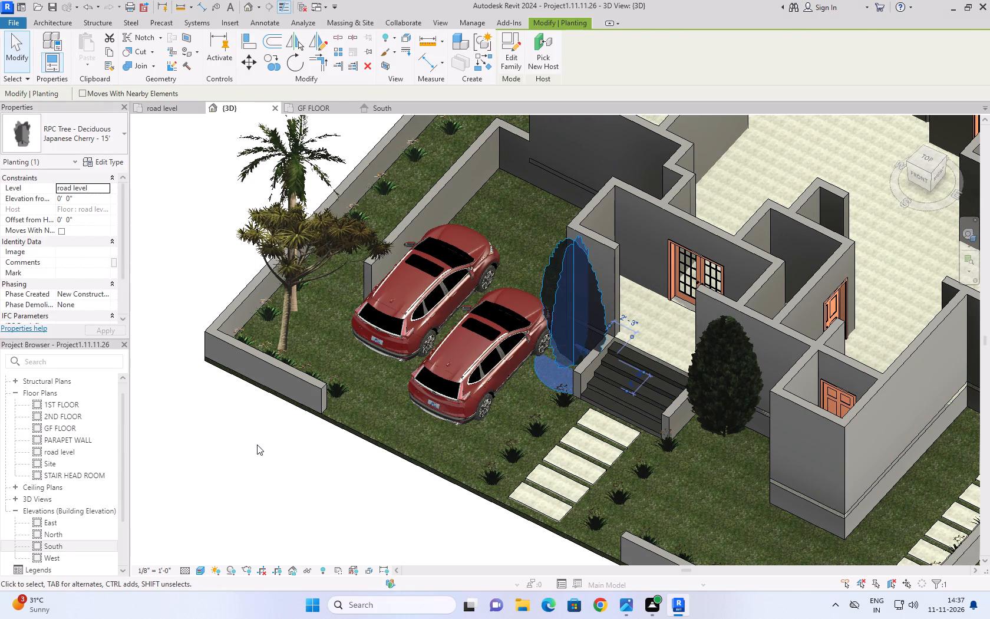
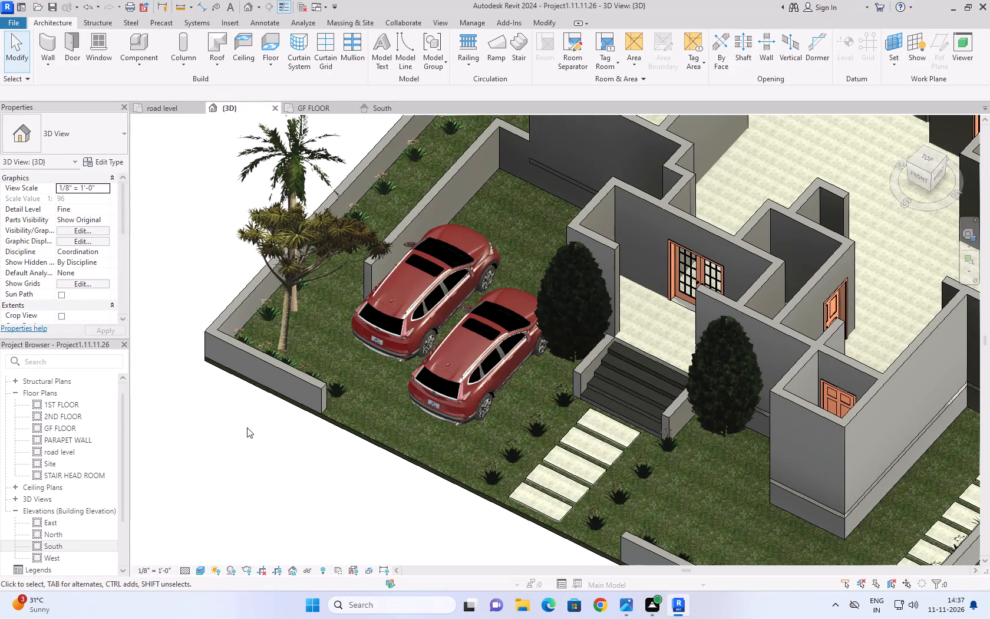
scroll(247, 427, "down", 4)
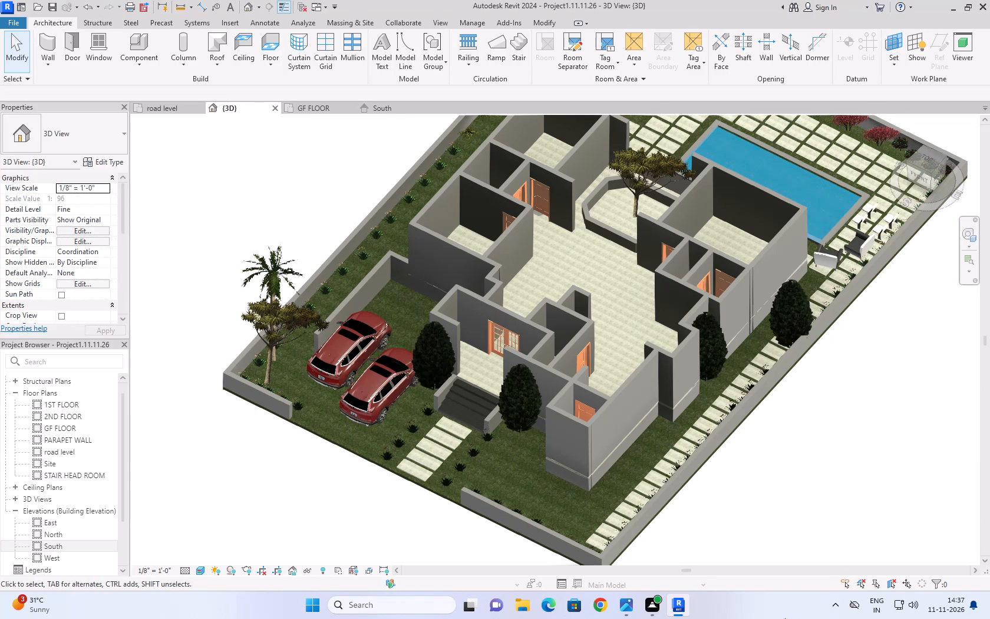
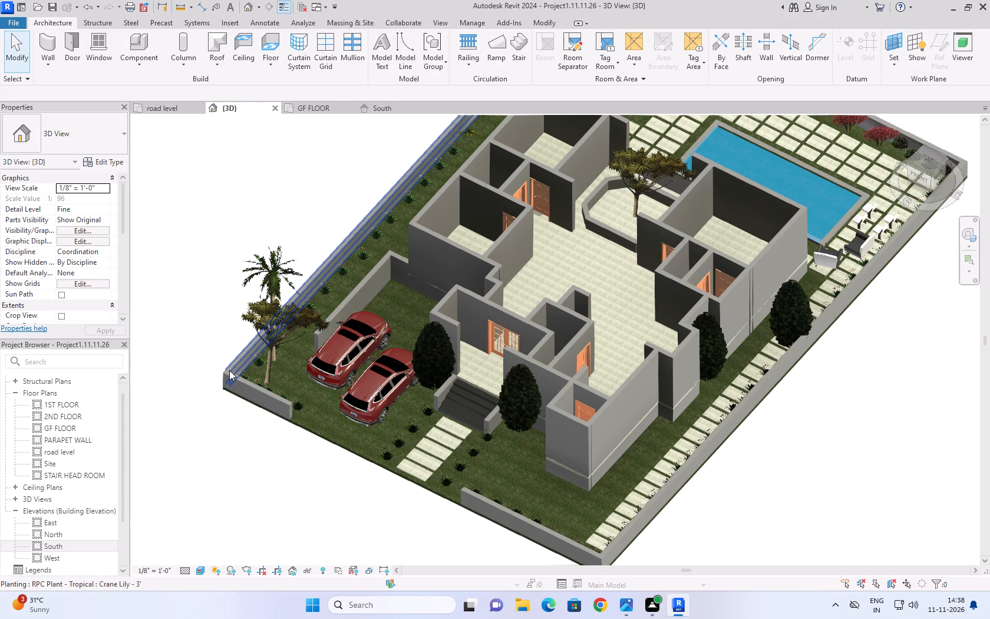
Examine the whole site in 3D from several angles, including the parking, entrance steps, courtyard and pool area.
scroll(362, 242, "up", 3)
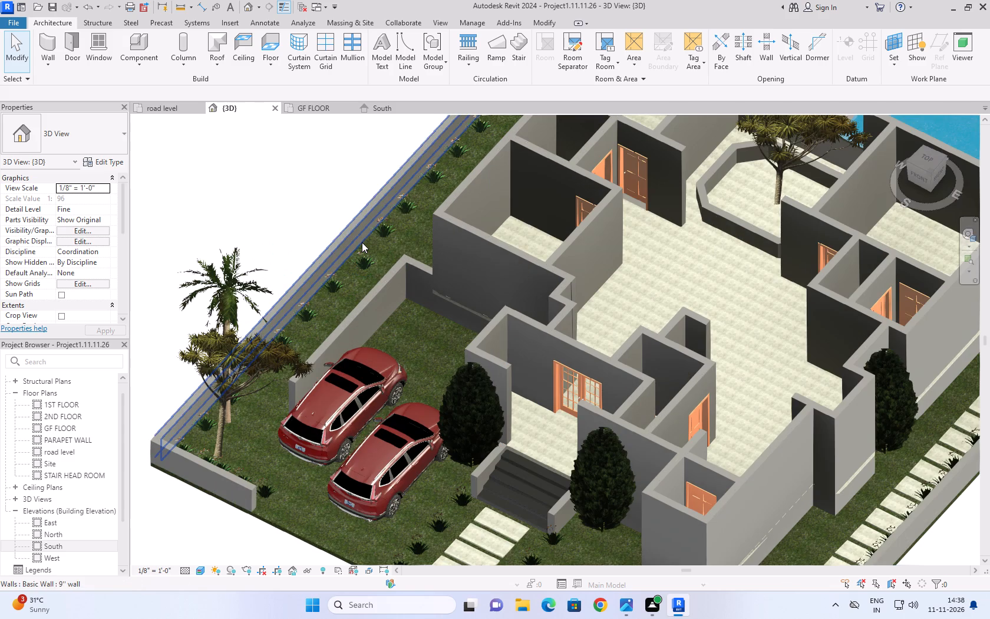
left_click(275, 208)
scroll(279, 198, "down", 4)
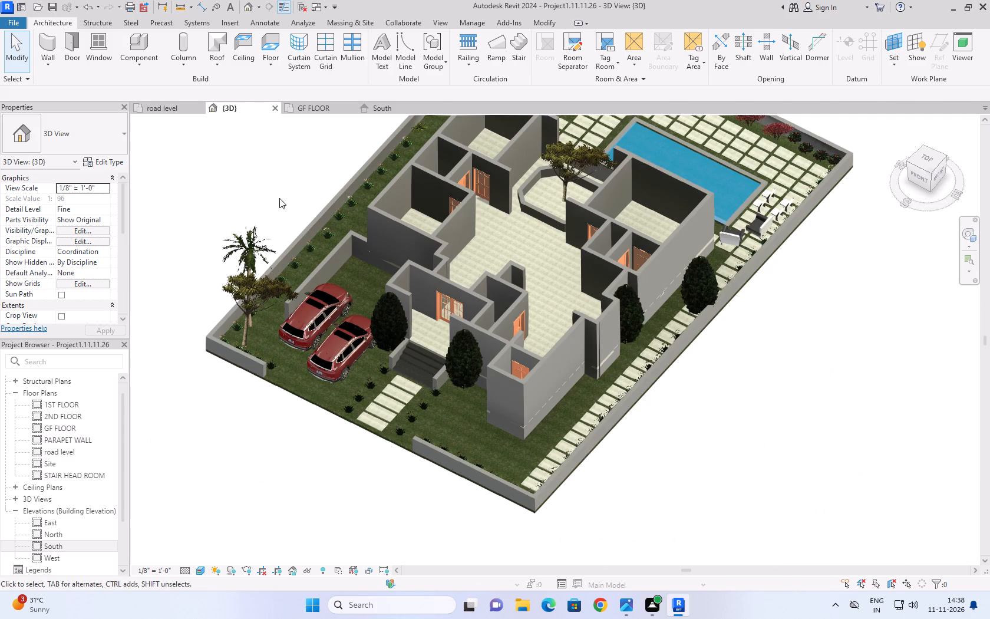
middle_click_drag(279, 198, 464, 199, "shift")
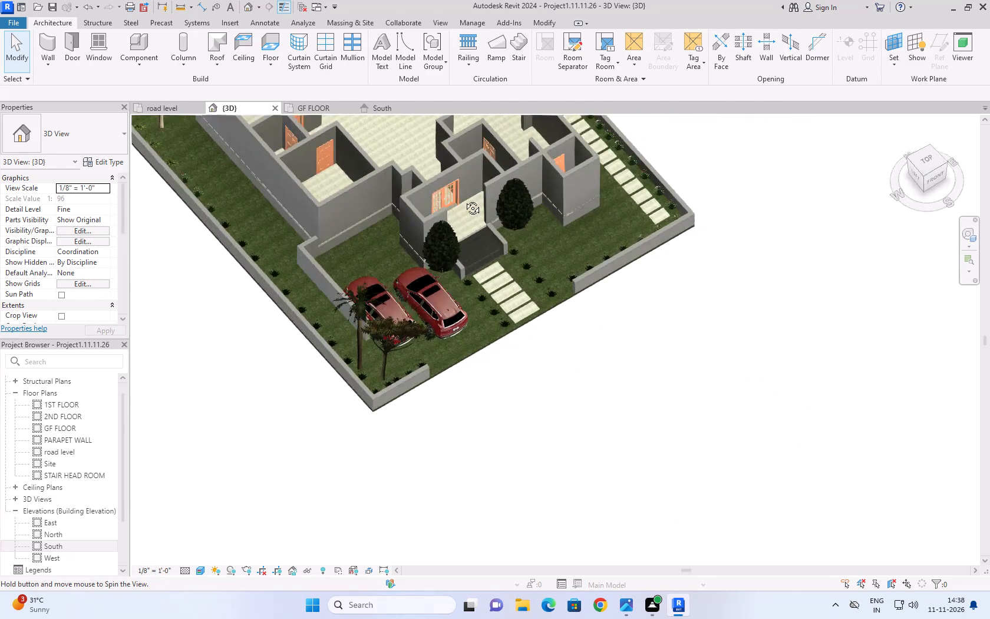
middle_click_drag(464, 199, 772, 150, "shift")
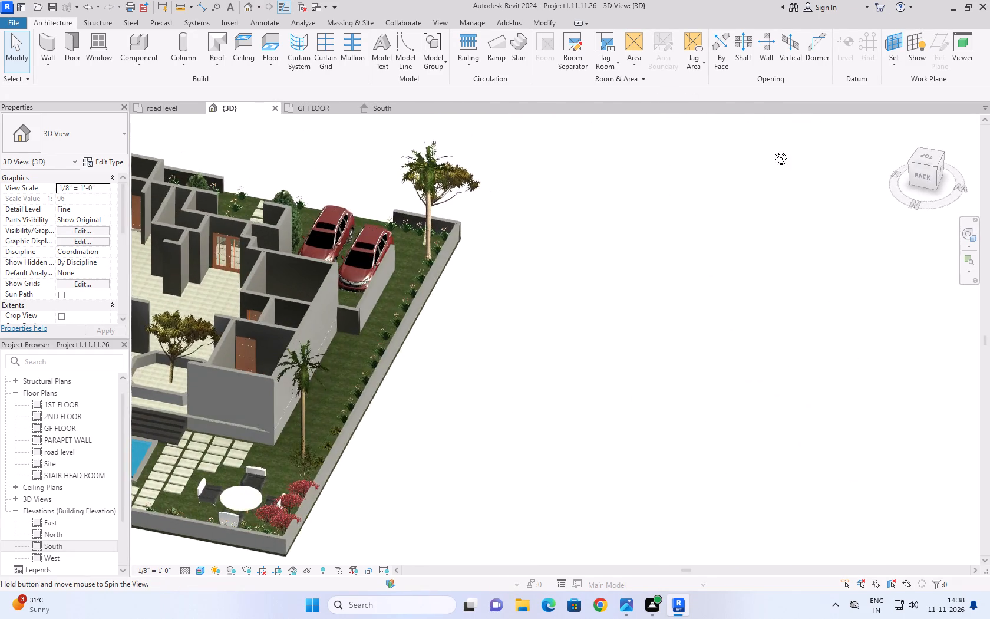
middle_click_drag(772, 150, 561, 265, "shift")
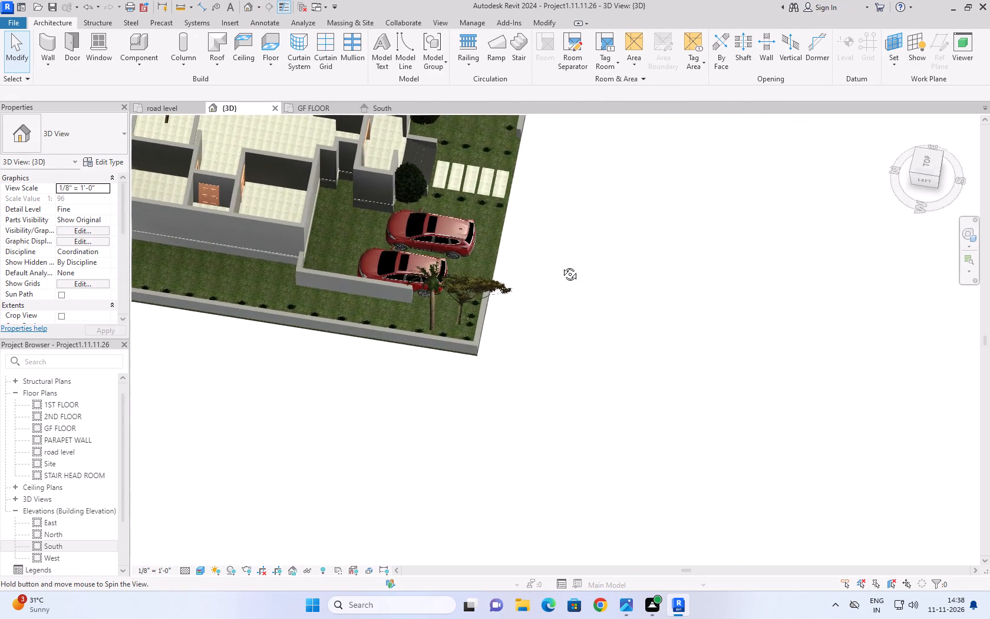
middle_click_drag(561, 265, 388, 383, "shift")
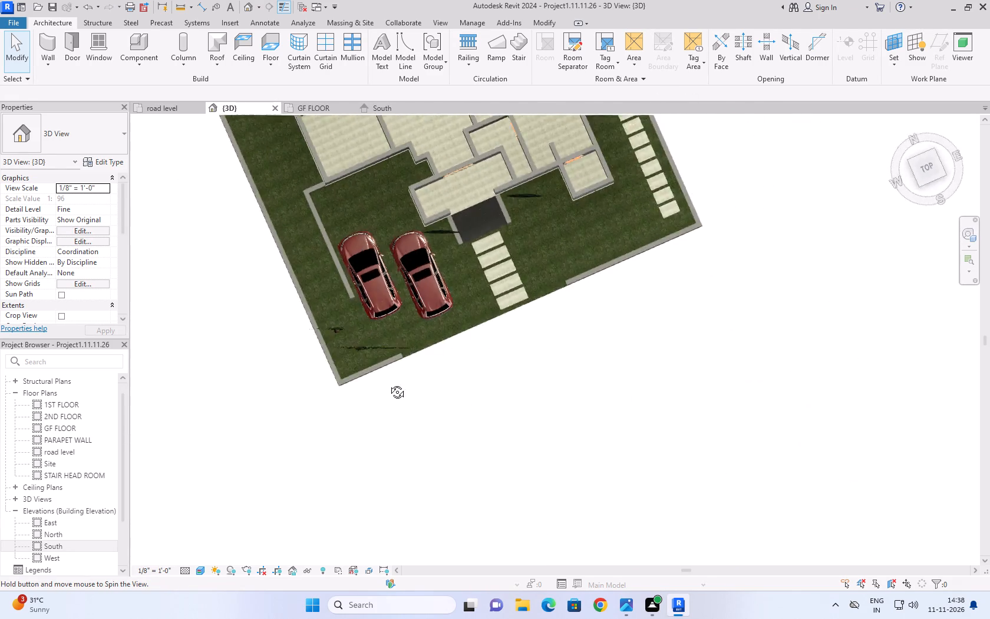
middle_click_drag(388, 383, 174, 346, "shift")
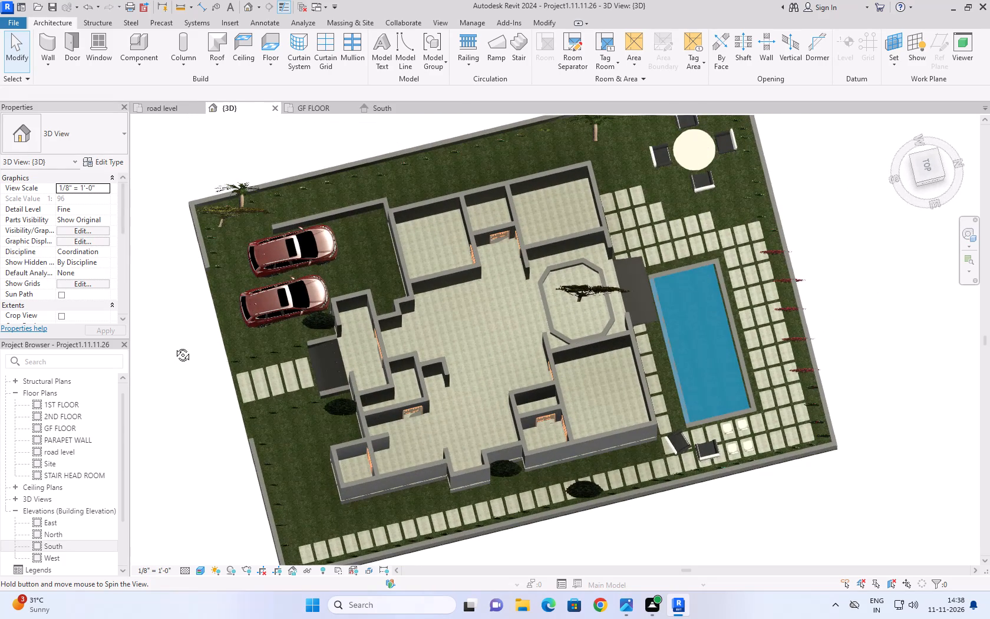
middle_click_drag(174, 346, 314, 359, "shift")
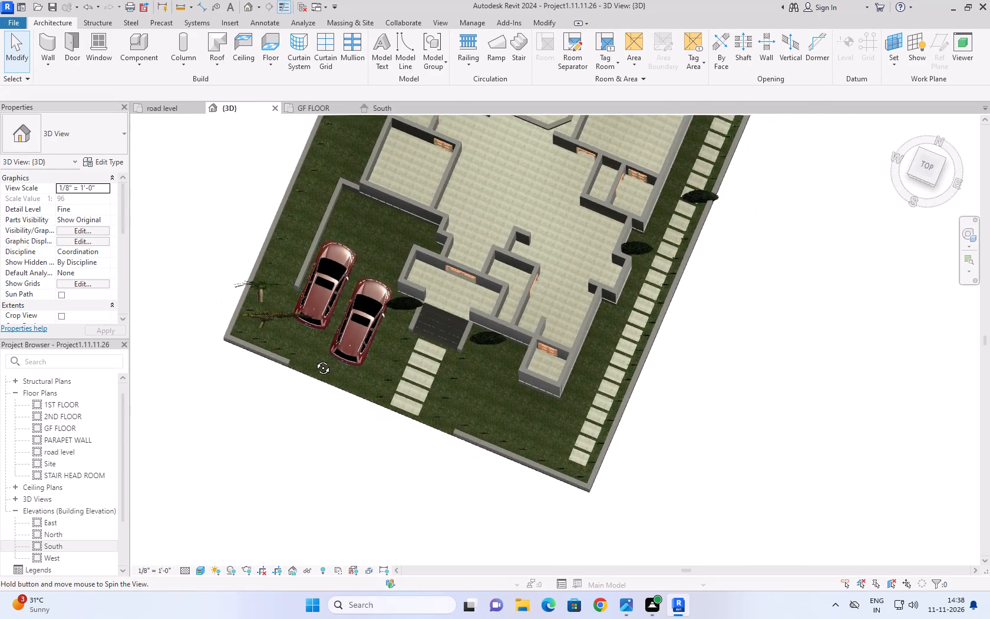
middle_click_drag(314, 359, 334, 363, "shift")
scroll(334, 363, "down", 5)
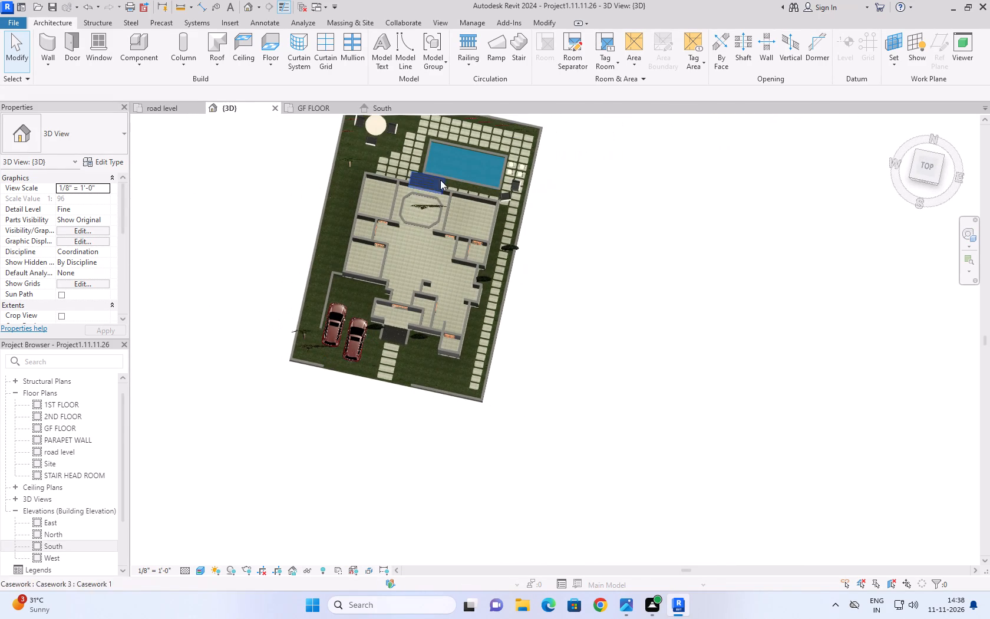
left_click(181, 100)
left_click(166, 113)
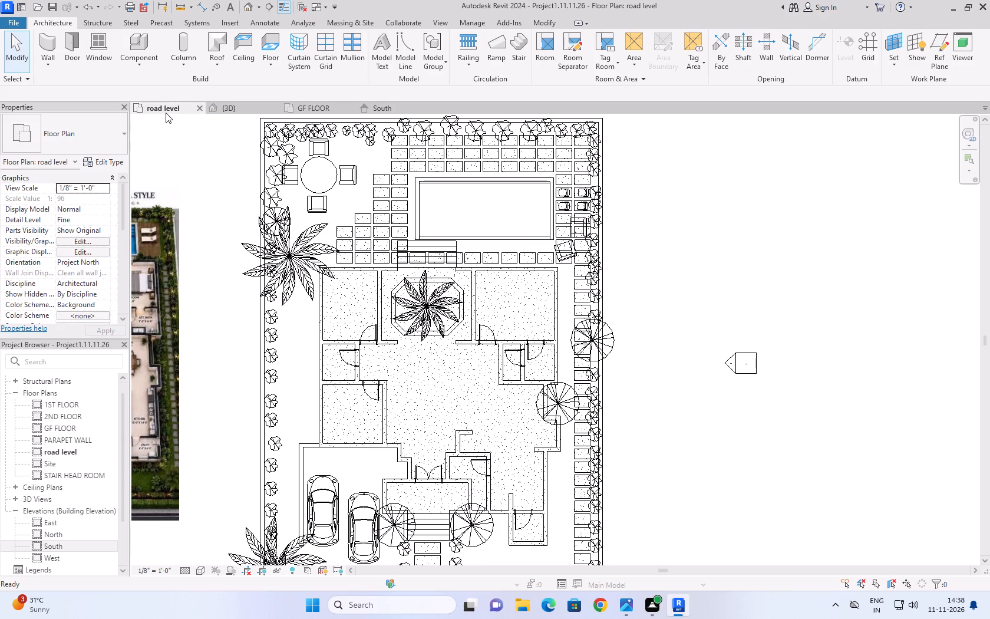
left_click(257, 110)
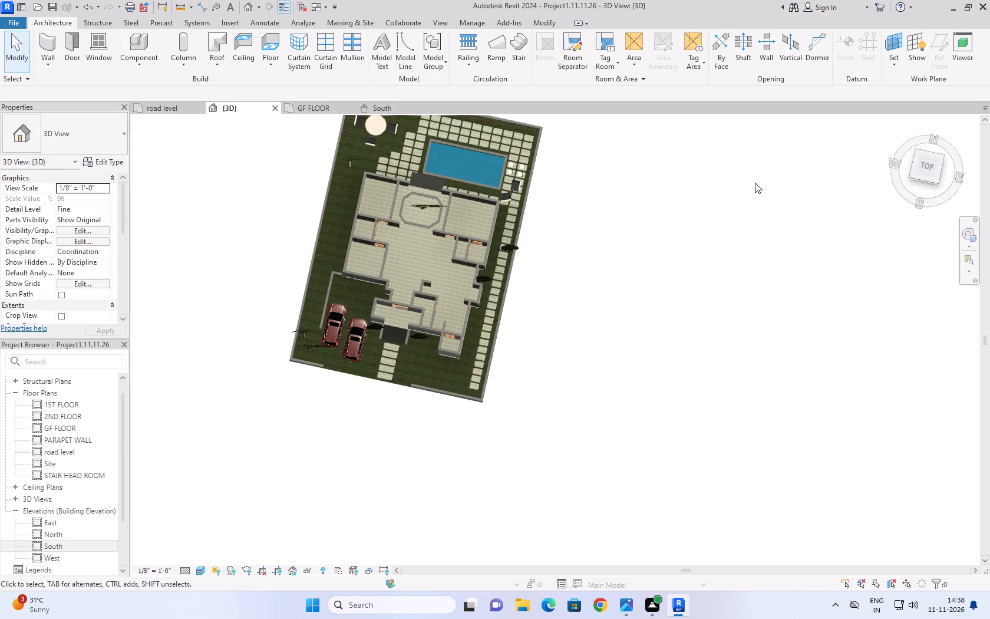
left_click(902, 123)
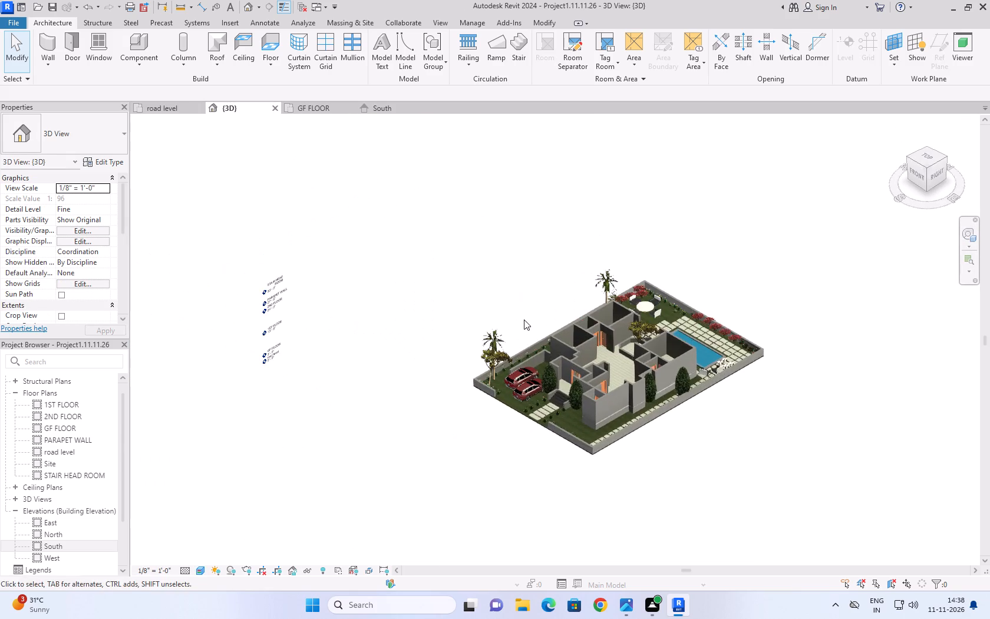
scroll(694, 386, "up", 8)
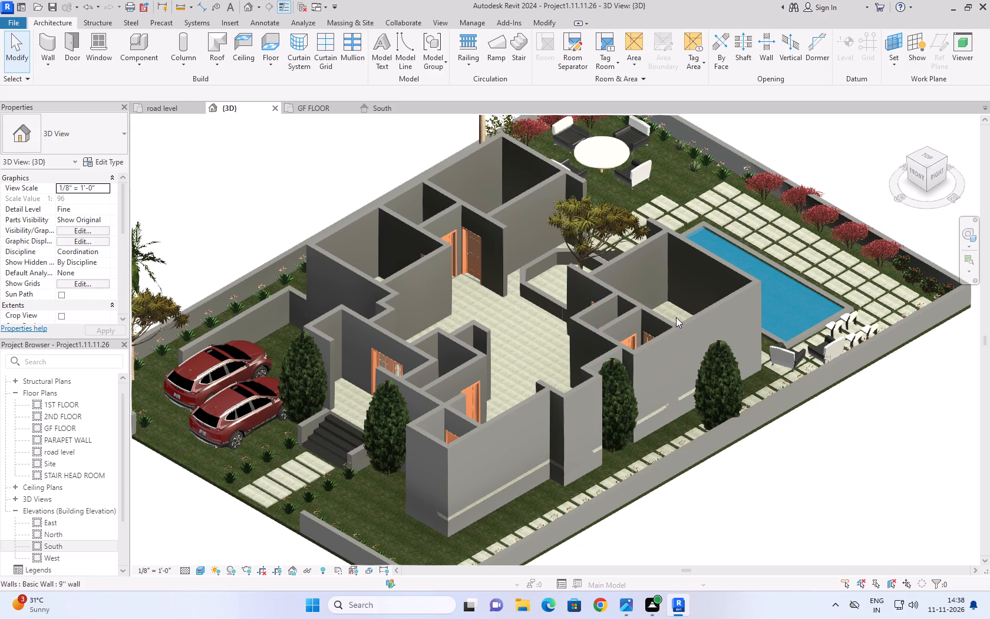
In the road level plan, measure the gap between the octagonal planter's west wall and the adjacent room wall.
left_click(174, 108)
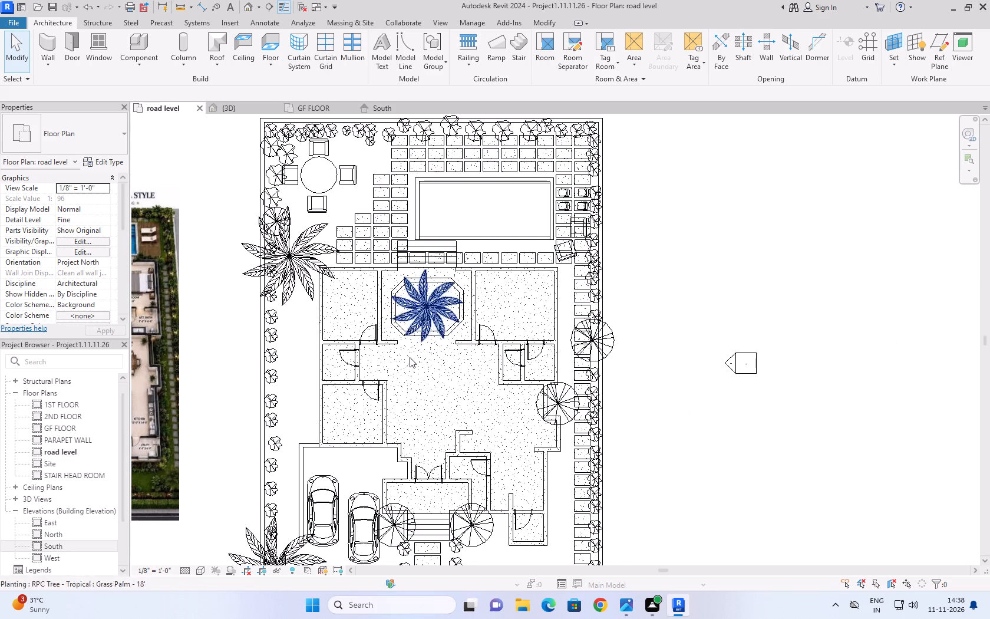
scroll(483, 351, "up", 4)
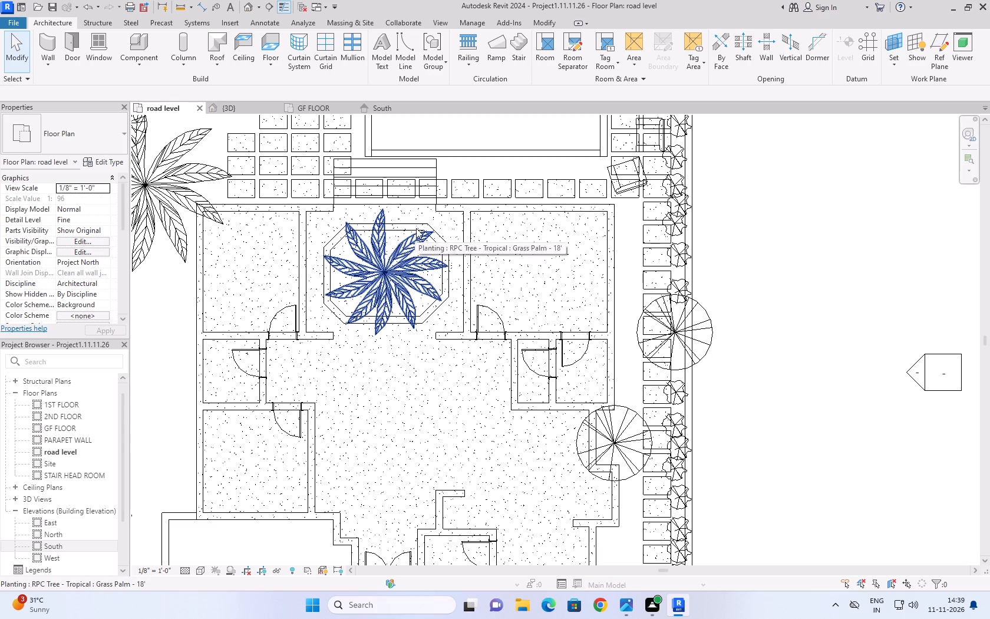
scroll(321, 304, "up", 2)
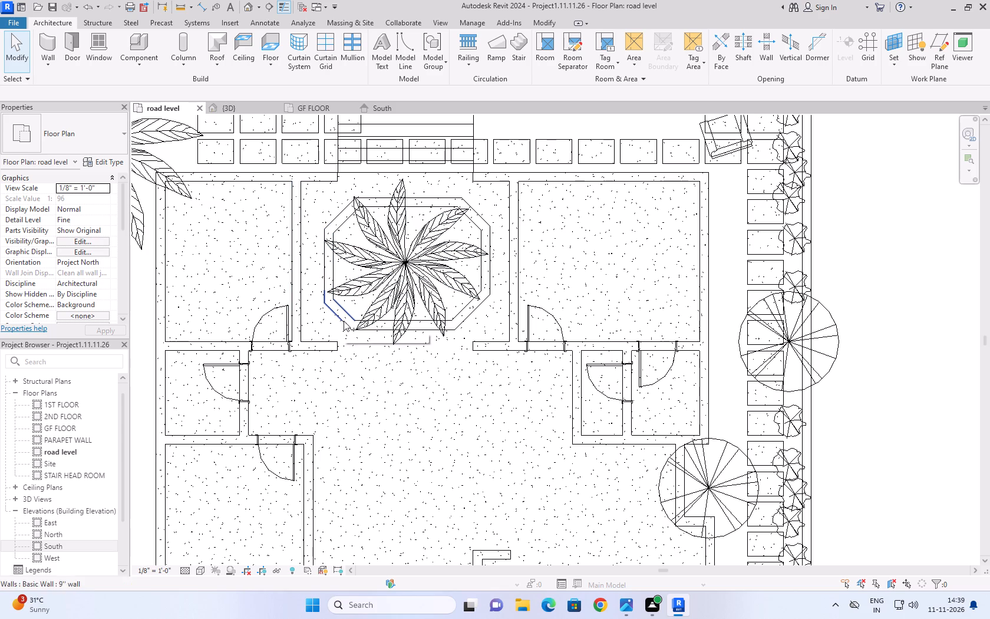
key("d")
key("i")
left_click(299, 274)
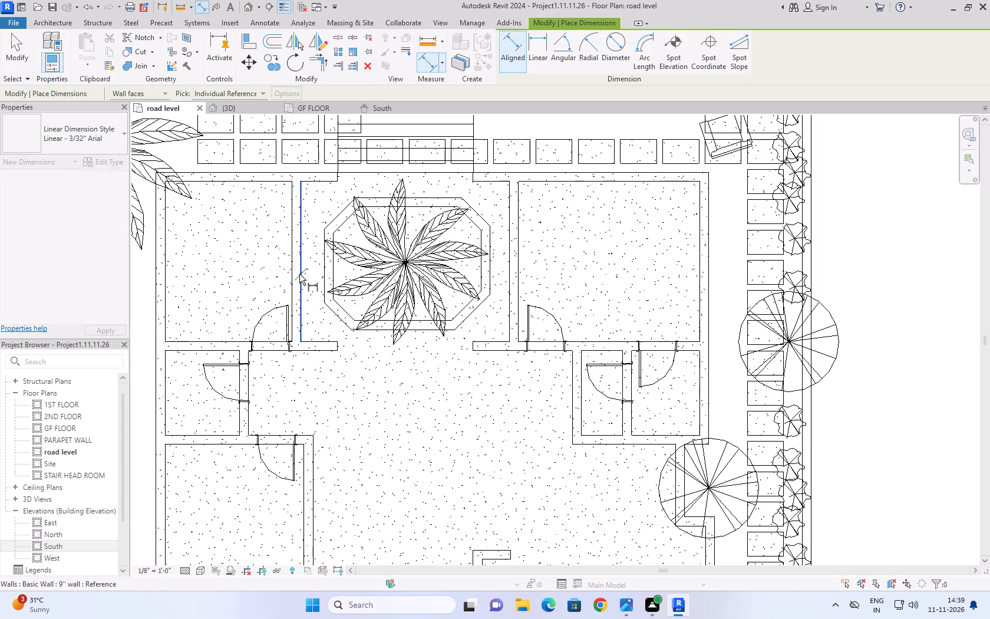
left_click(321, 262)
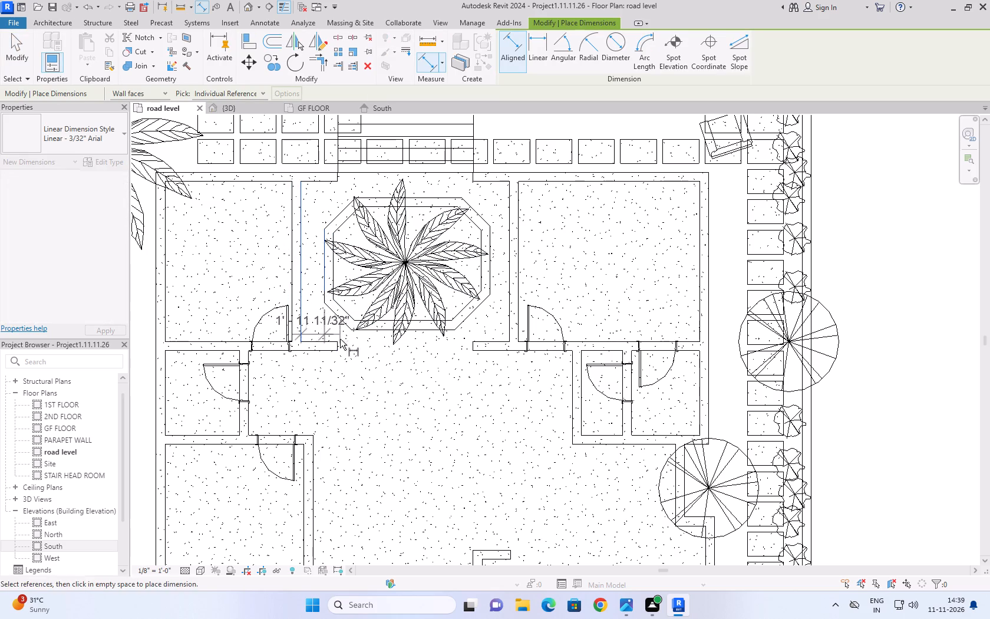
key("Escape")
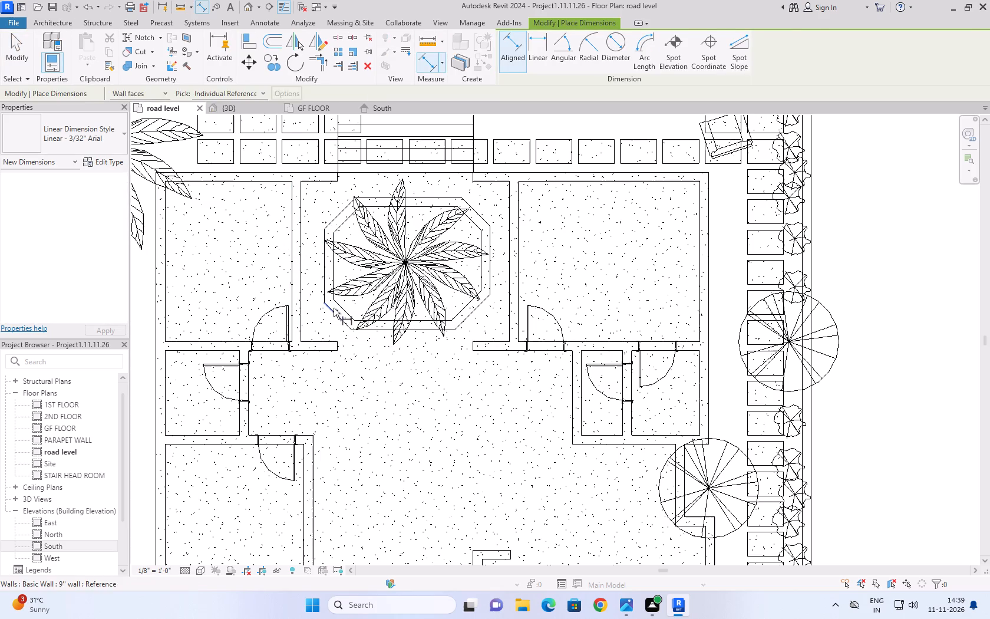
key("Escape")
key("Escape")
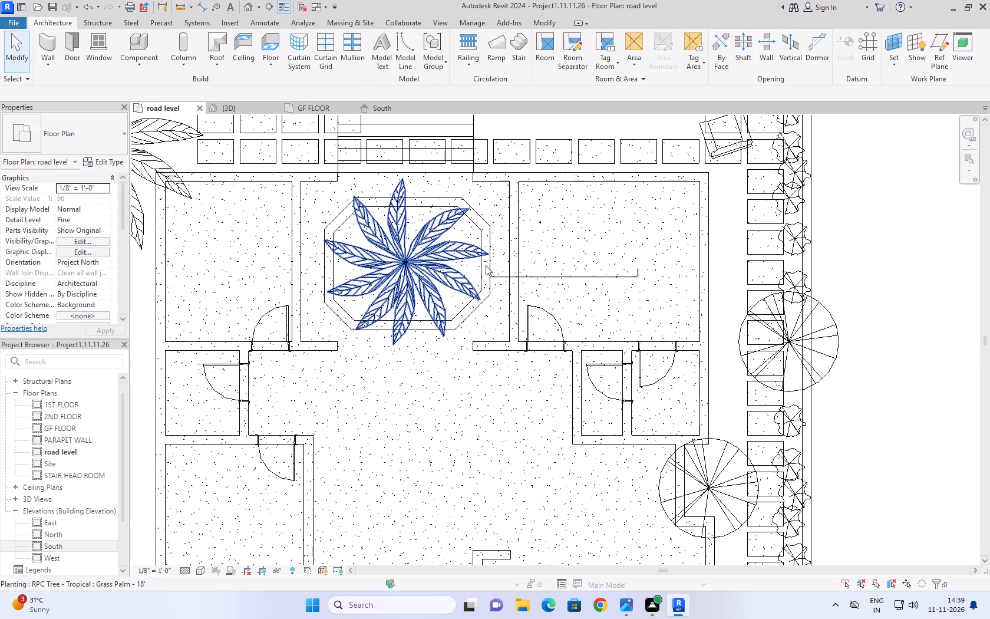
key("Escape")
Nudge the octagonal planter's east wall inward until it is 3'-4" from the room wall to its east.
left_click(486, 268)
key("Left")
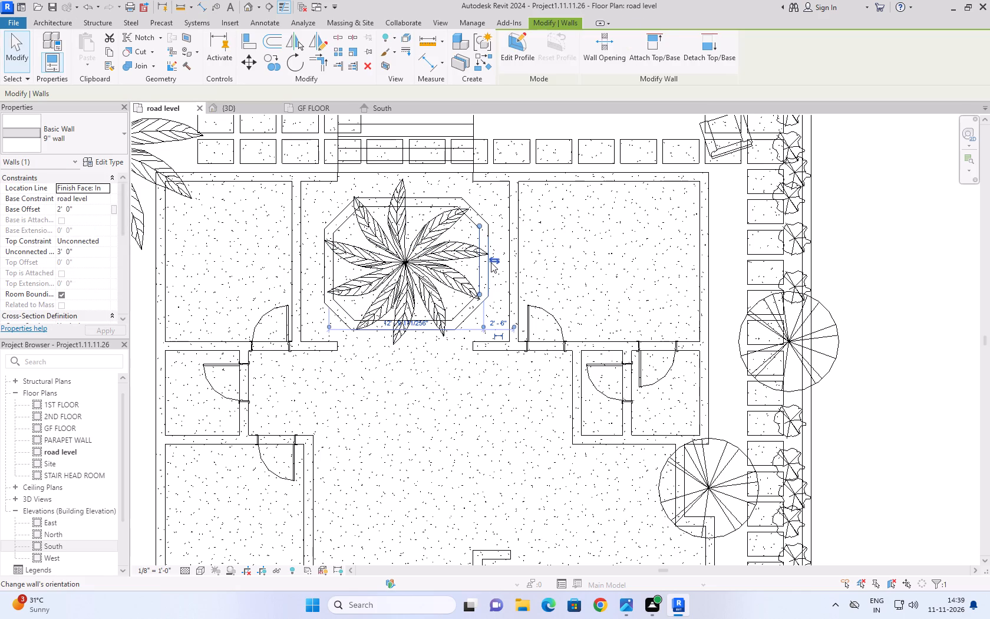
key("Left")
key("Left")
key("Left")
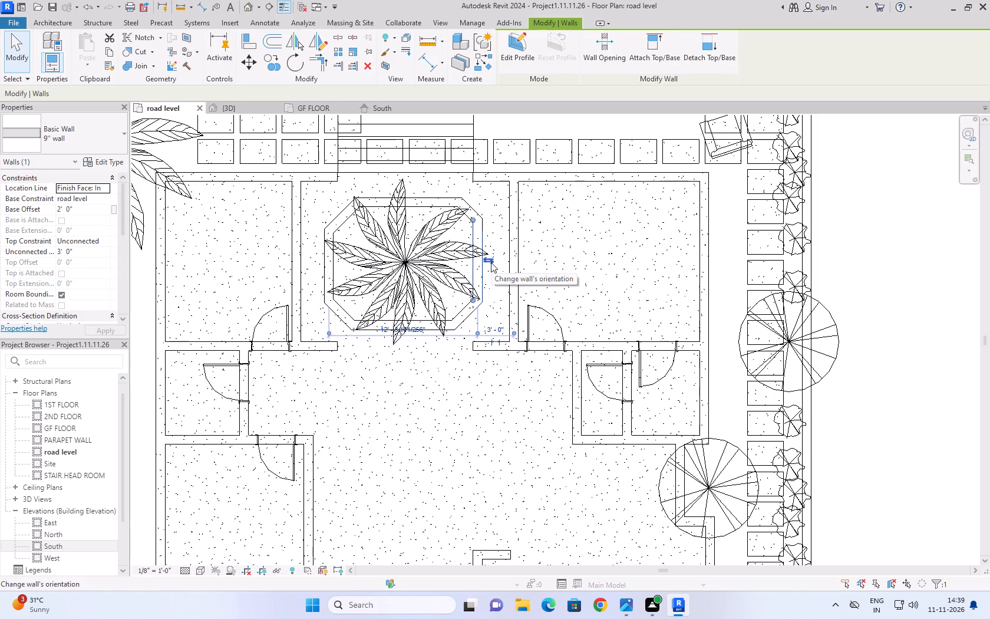
key("Left")
key("Left")
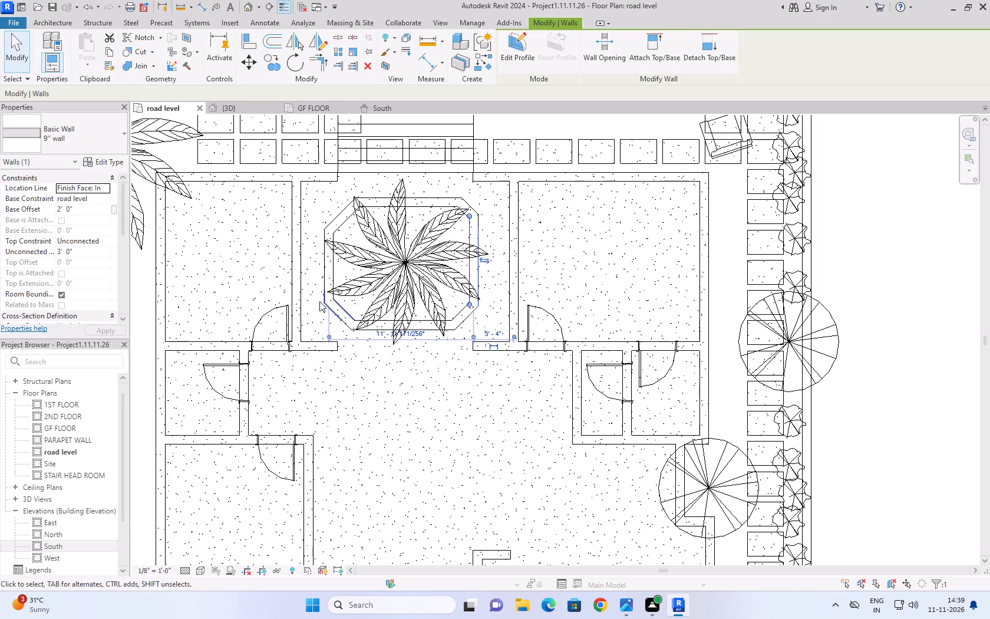
Nudge the octagonal planter's west wall inward until it is about 3'-4" from the room wall to its west.
left_click(326, 269)
key("Right")
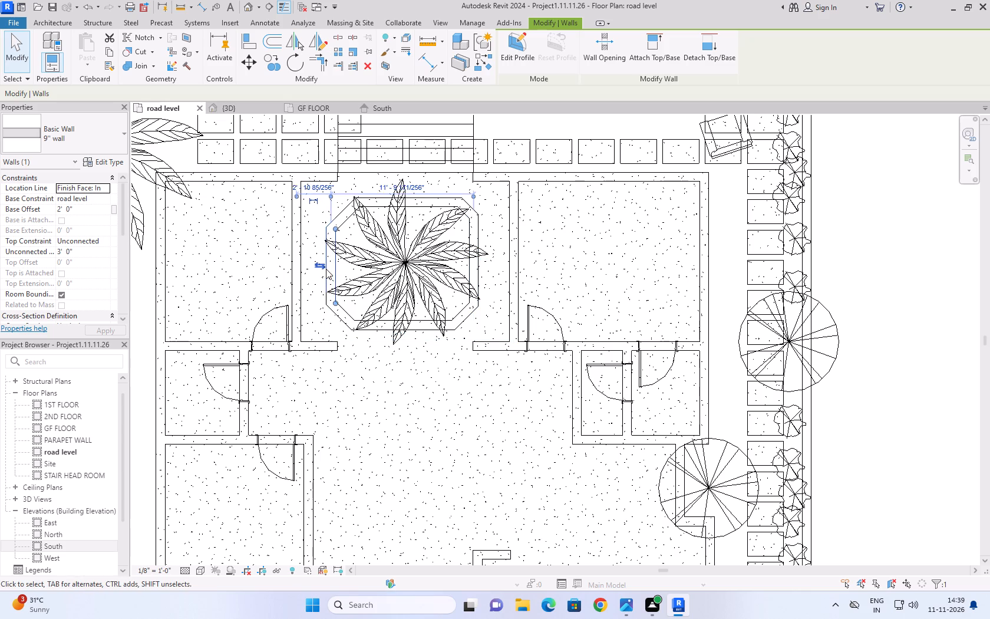
key("Right")
key("Right")
key("Right")
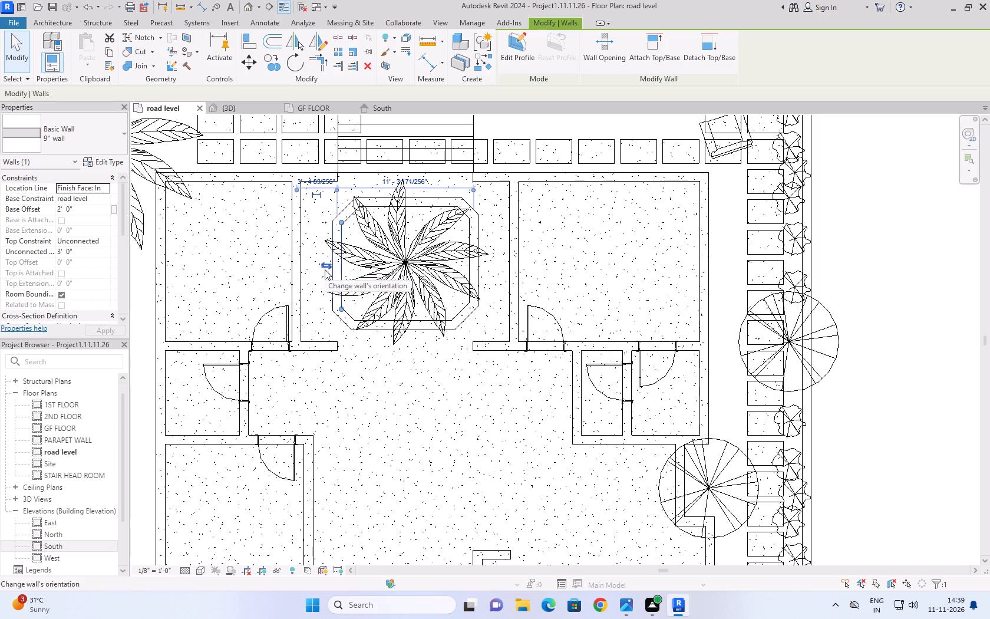
left_click(464, 409)
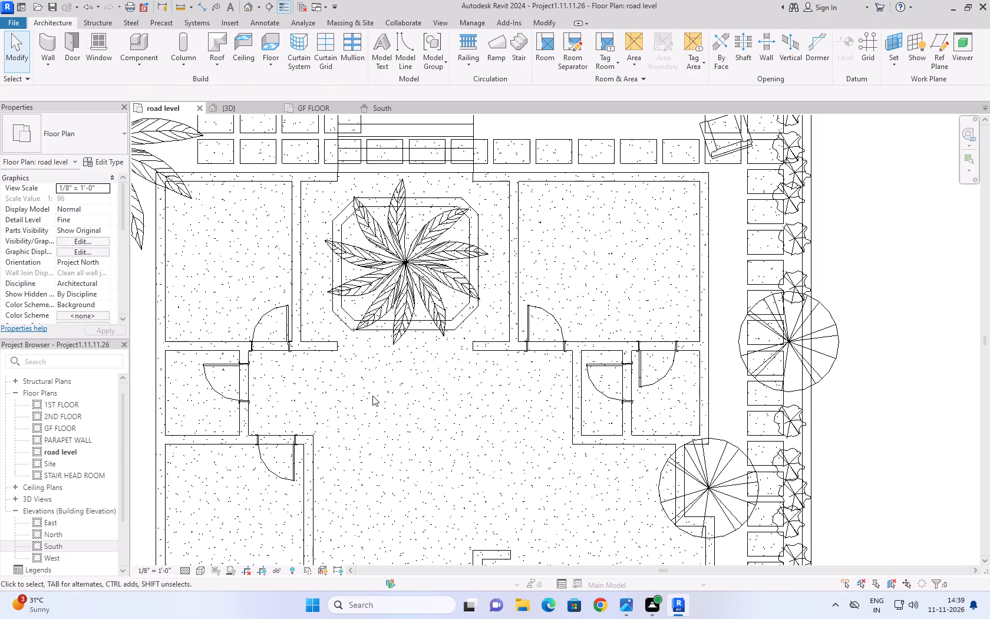
Measure the gaps between the planter's west and east walls and the adjacent room walls.
type("di")
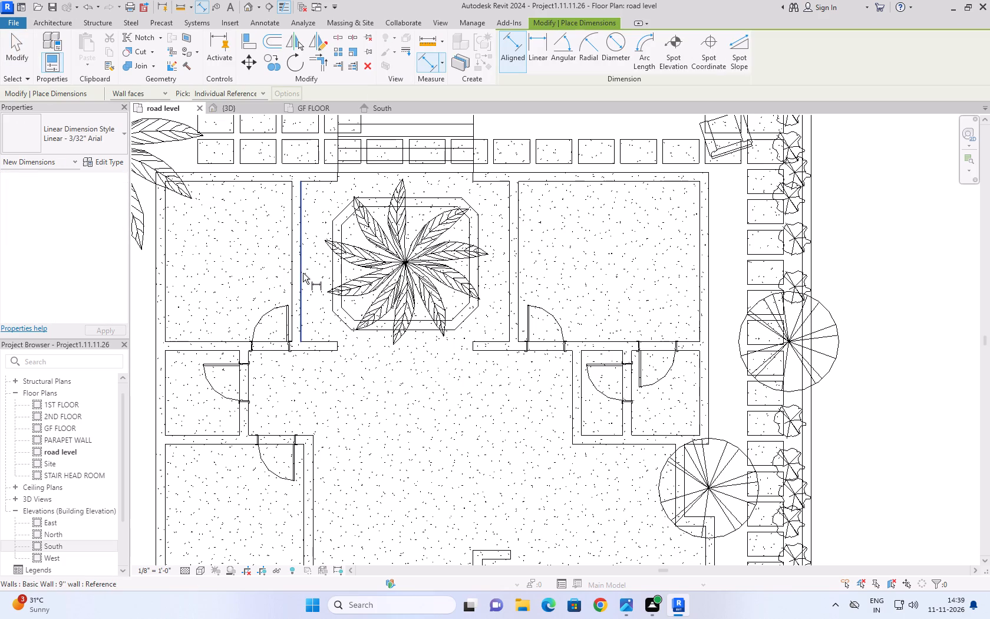
left_click(303, 273)
left_click(331, 264)
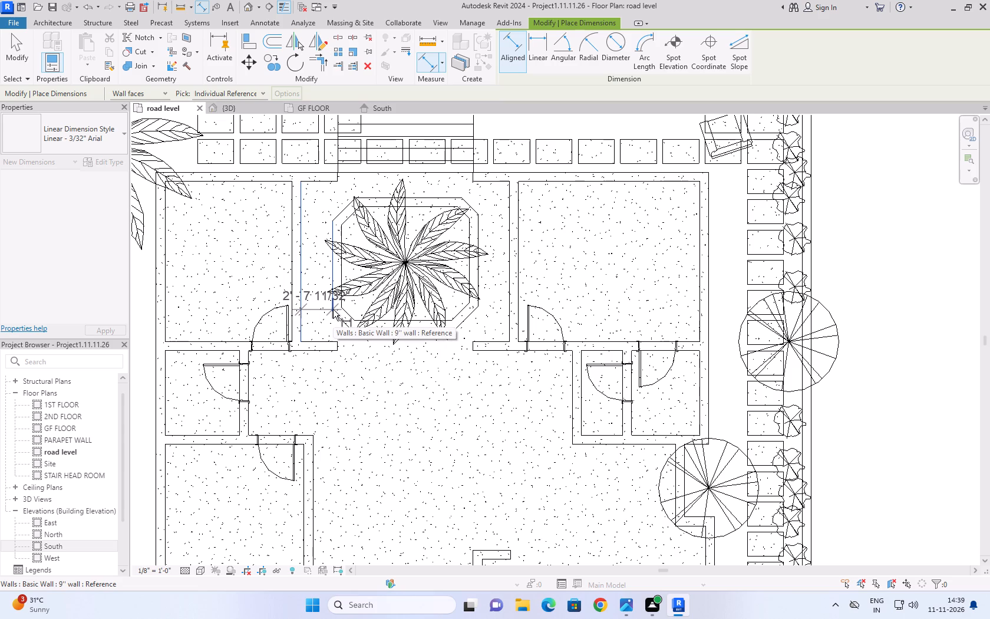
key("Escape")
left_click(480, 273)
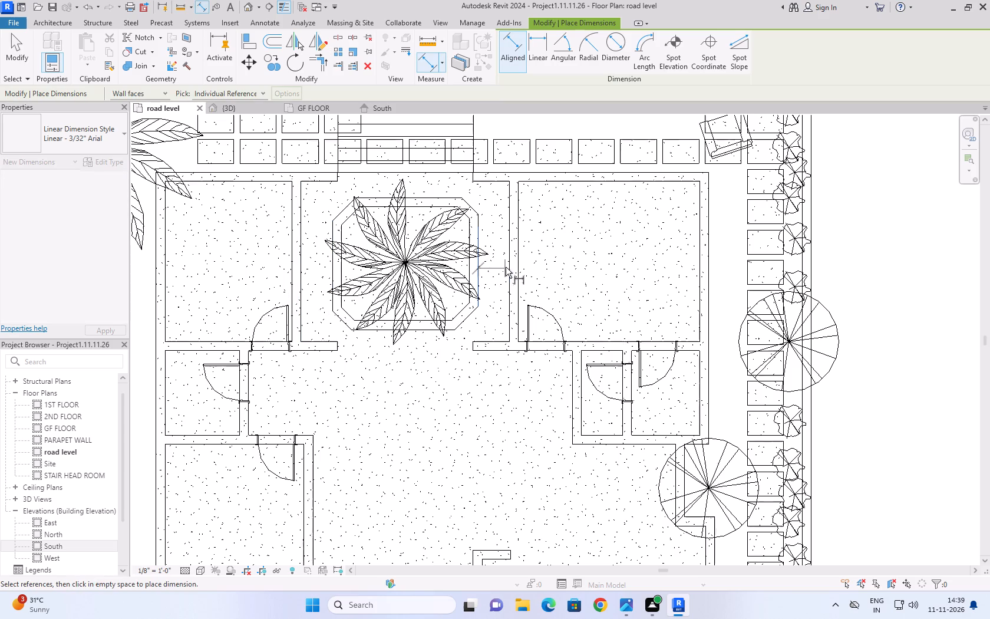
left_click(507, 266)
key("Escape")
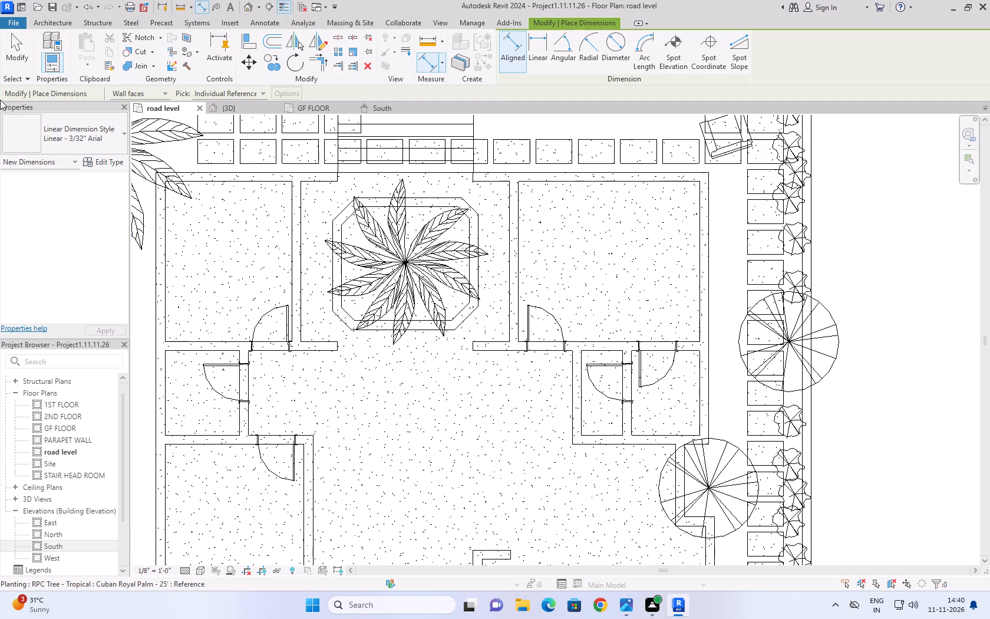
left_click(21, 51)
Nudge the planter's south wall inward until it is about 2'-3" from the wall line to its south.
left_click(423, 325)
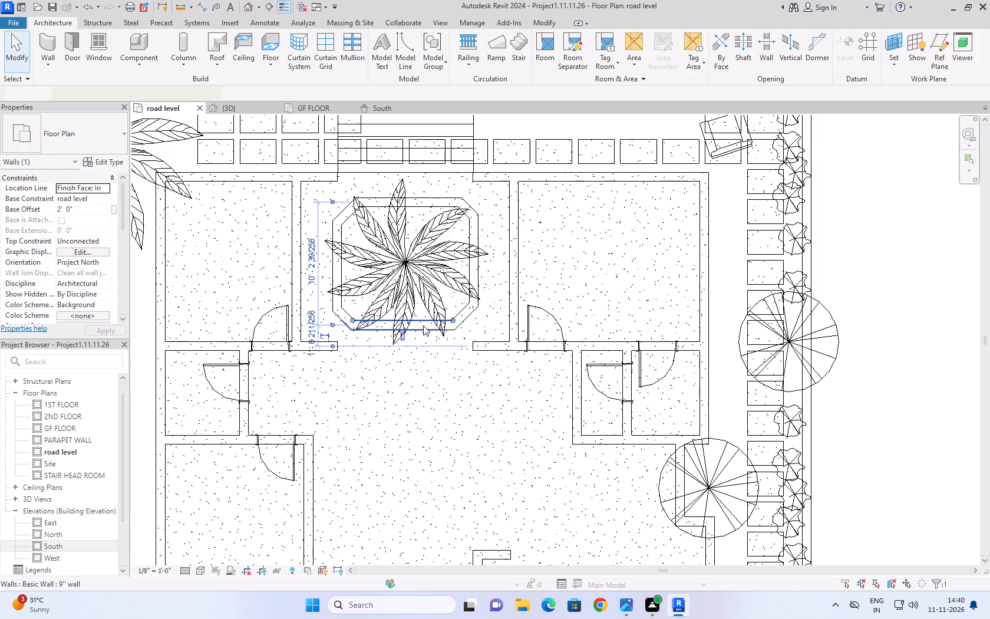
key("Up")
key("Up")
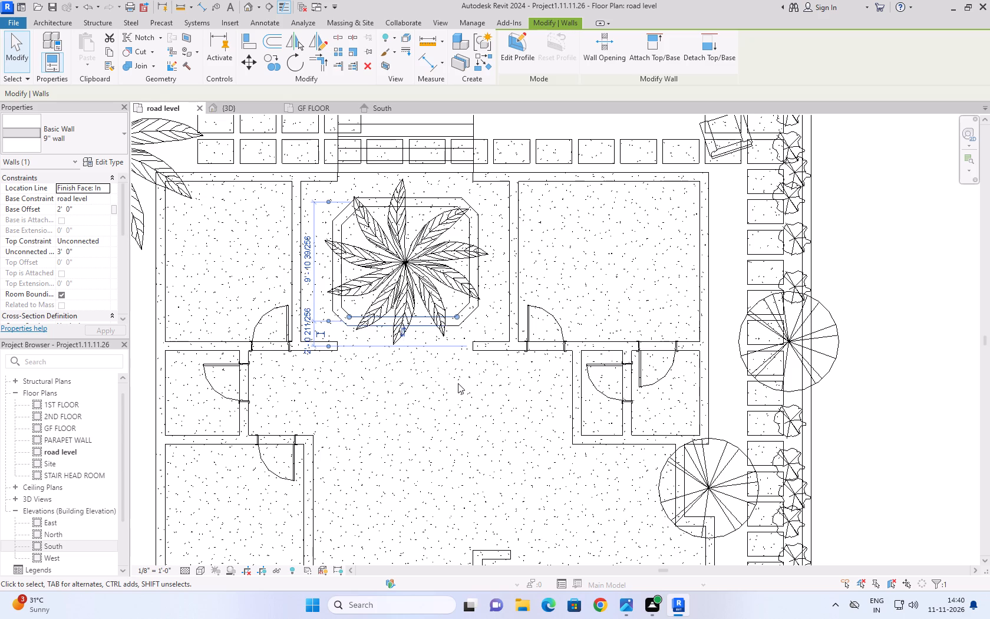
key("Up")
key("Down")
key("Up")
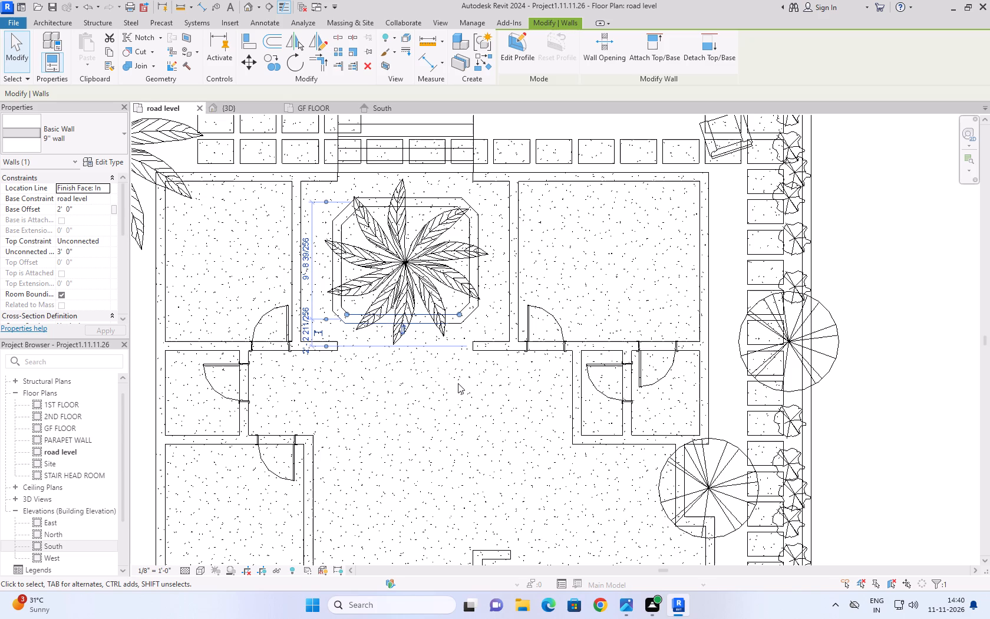
Nudge the planter's north wall inward until it is about 9'-4" from the planter's south wall.
left_click(437, 205)
key("Down")
key("Down")
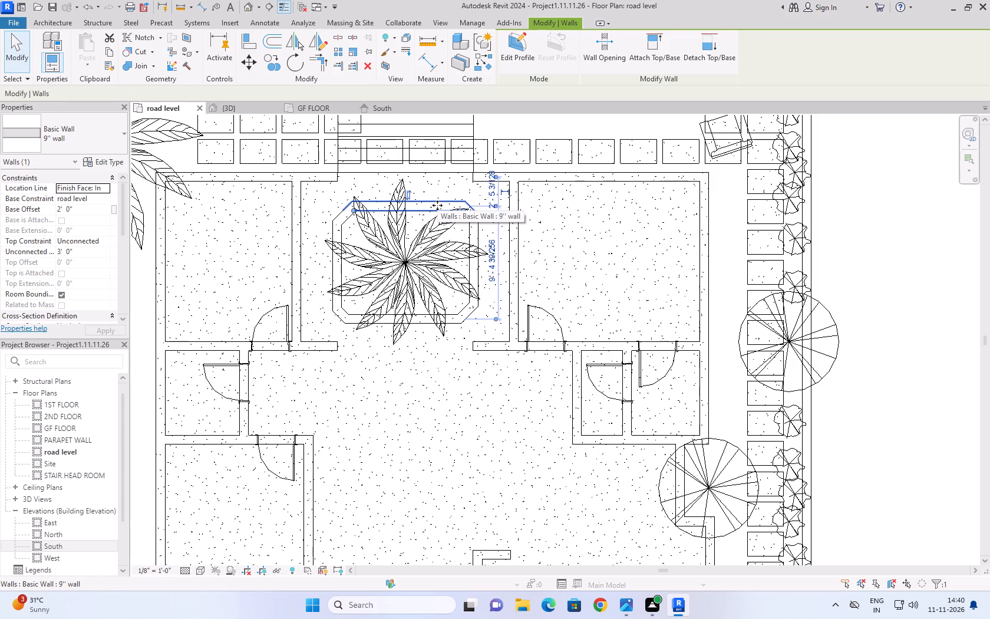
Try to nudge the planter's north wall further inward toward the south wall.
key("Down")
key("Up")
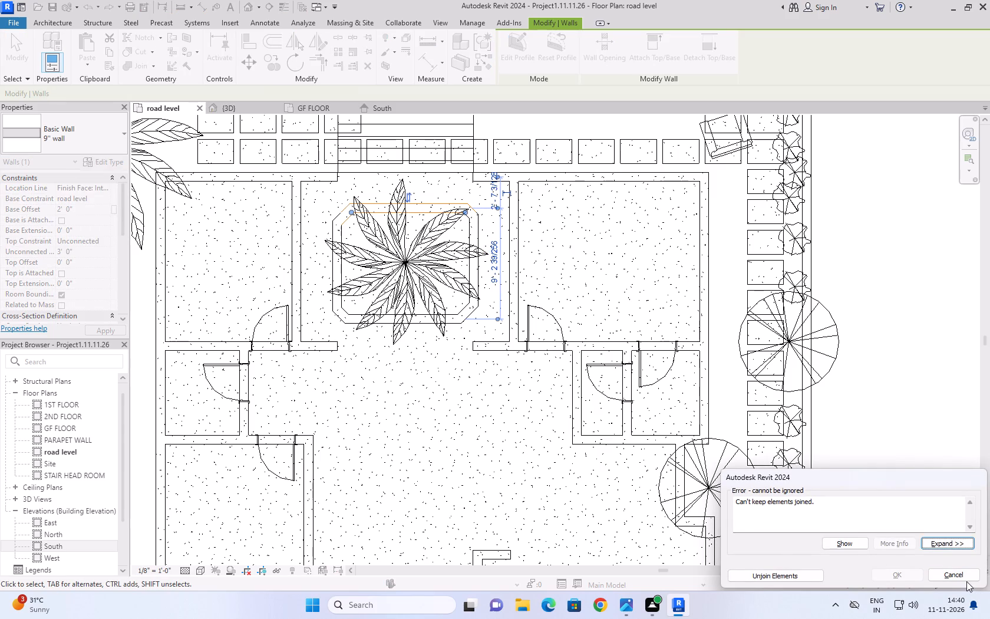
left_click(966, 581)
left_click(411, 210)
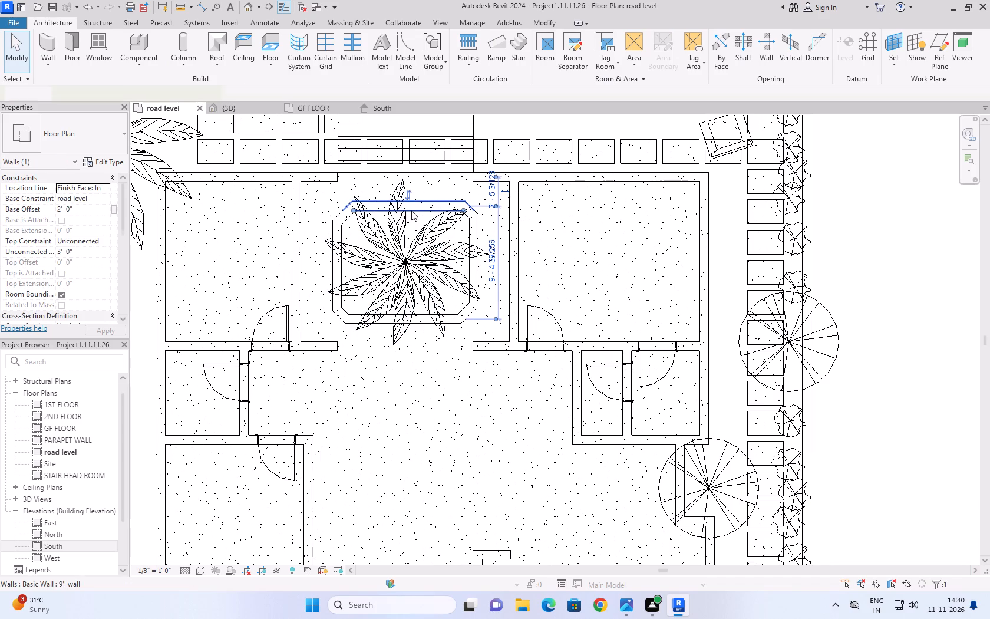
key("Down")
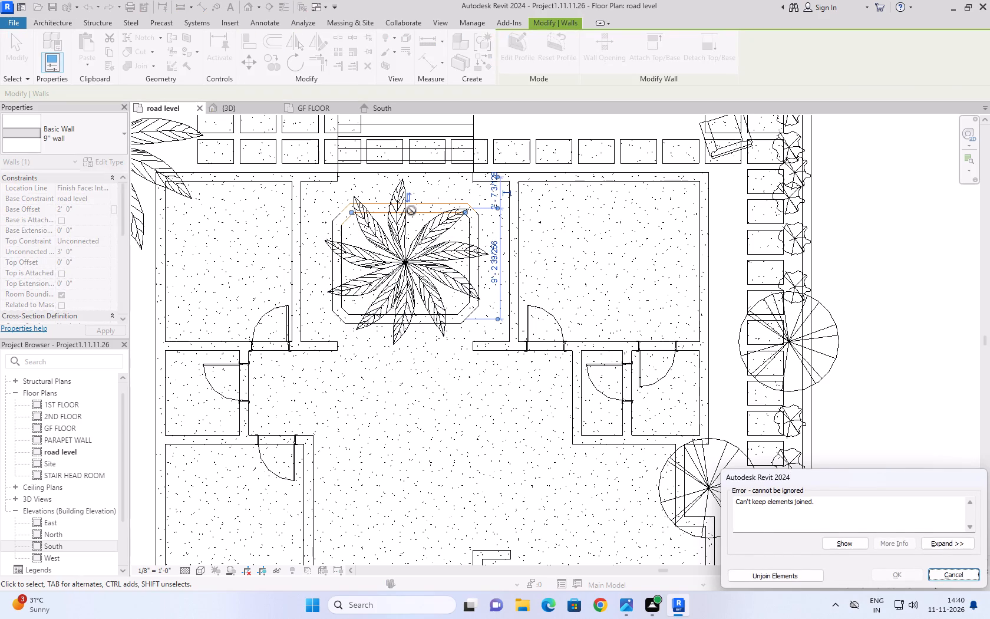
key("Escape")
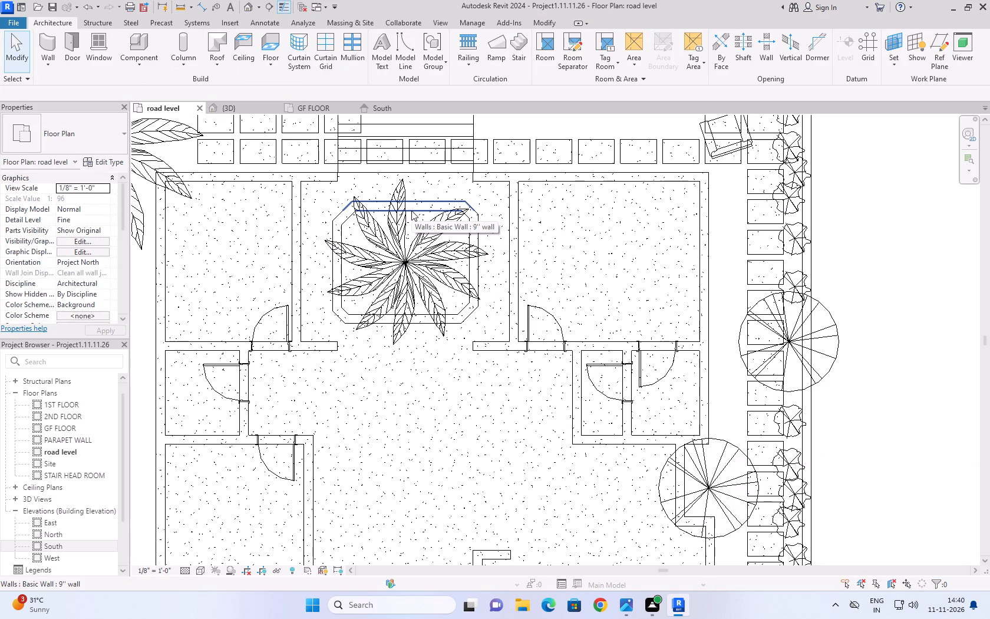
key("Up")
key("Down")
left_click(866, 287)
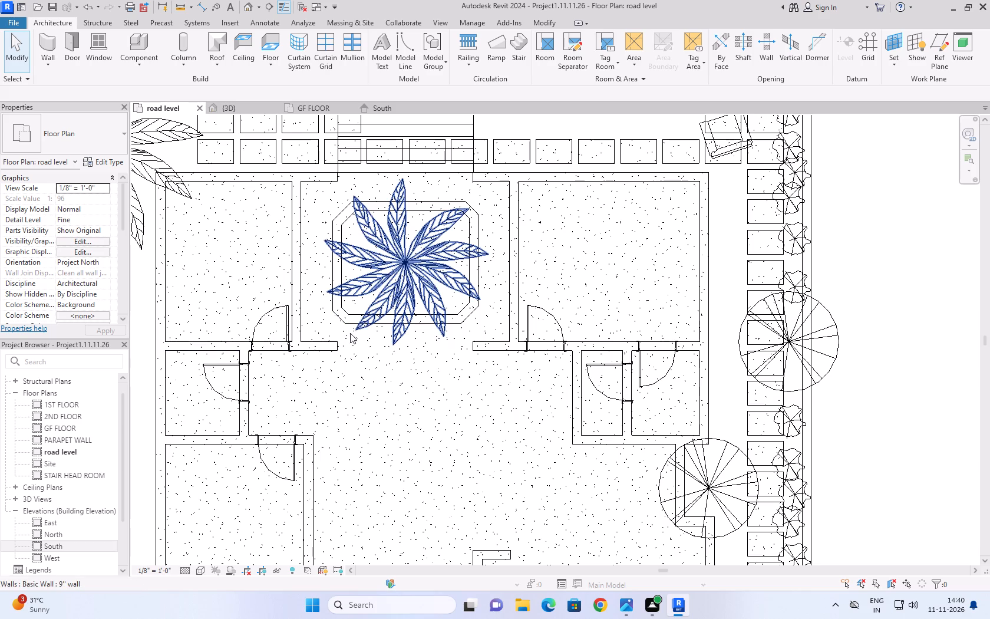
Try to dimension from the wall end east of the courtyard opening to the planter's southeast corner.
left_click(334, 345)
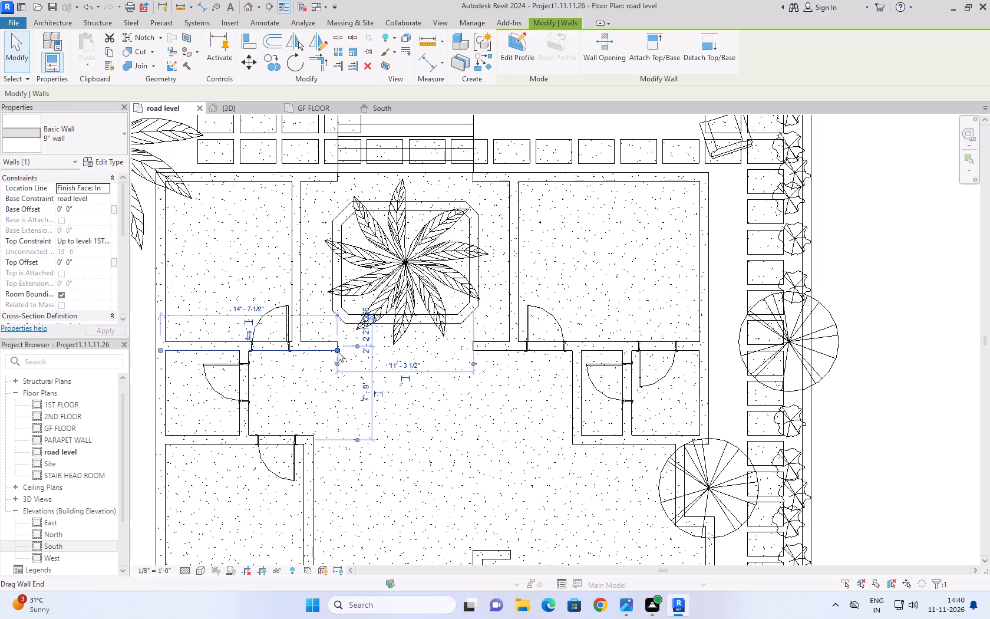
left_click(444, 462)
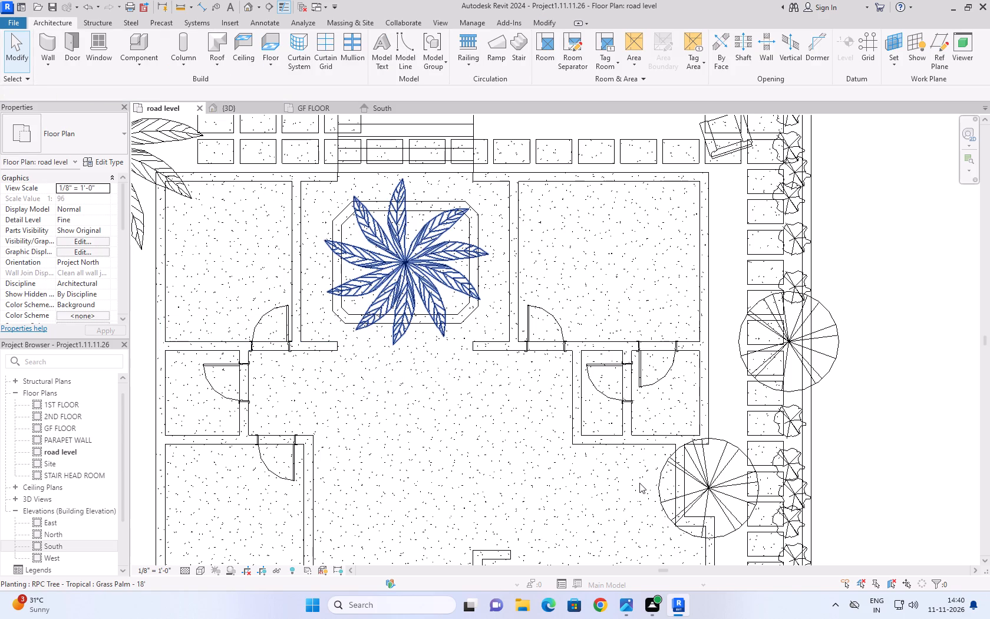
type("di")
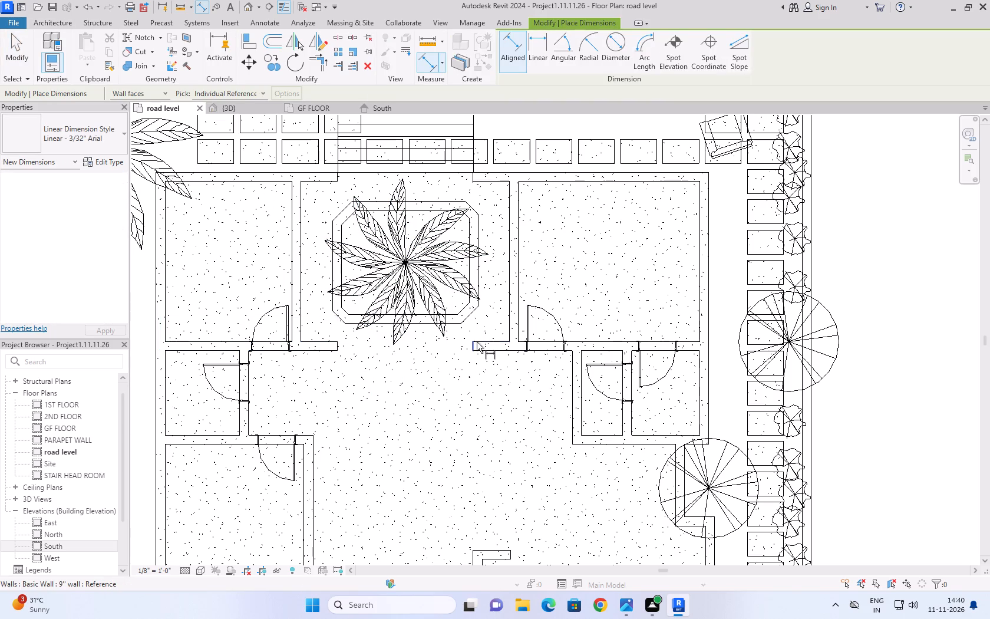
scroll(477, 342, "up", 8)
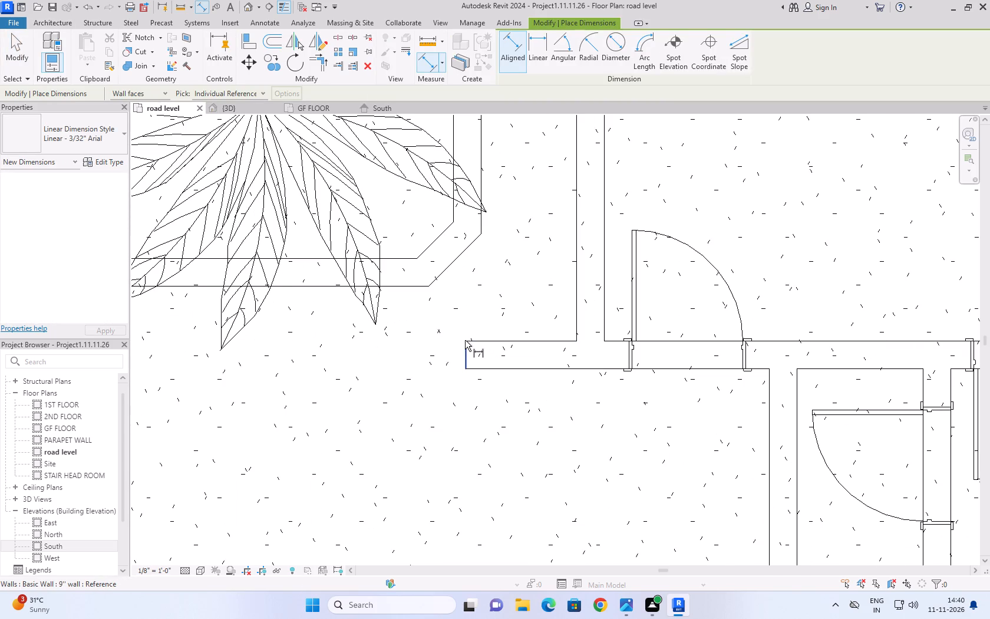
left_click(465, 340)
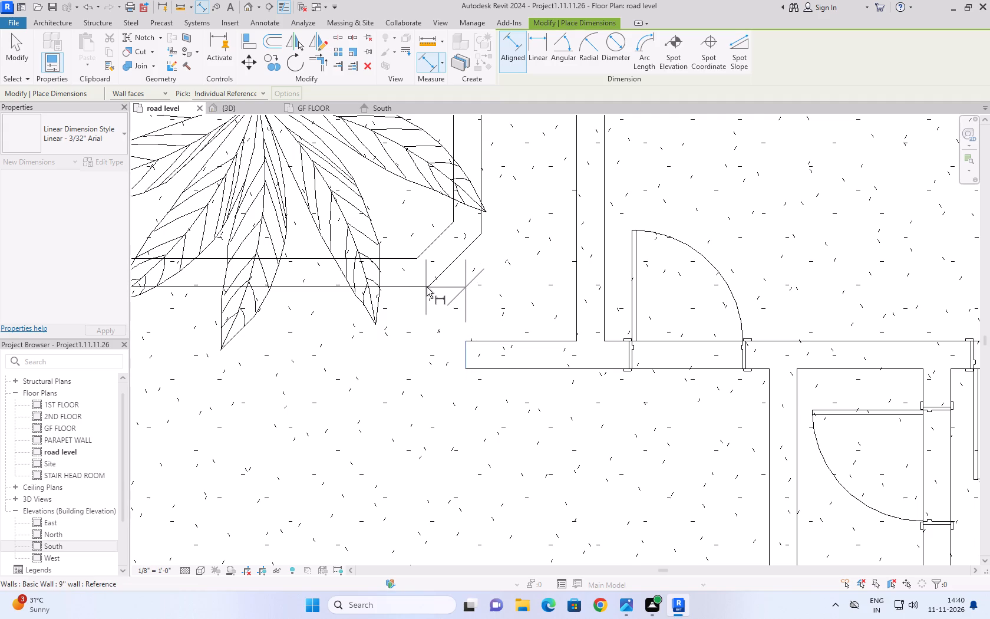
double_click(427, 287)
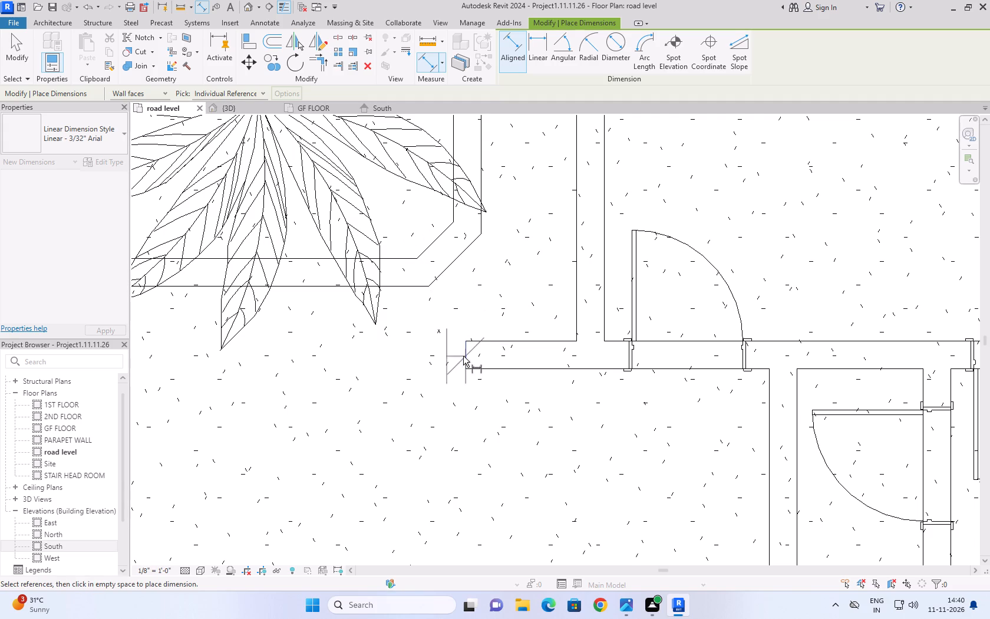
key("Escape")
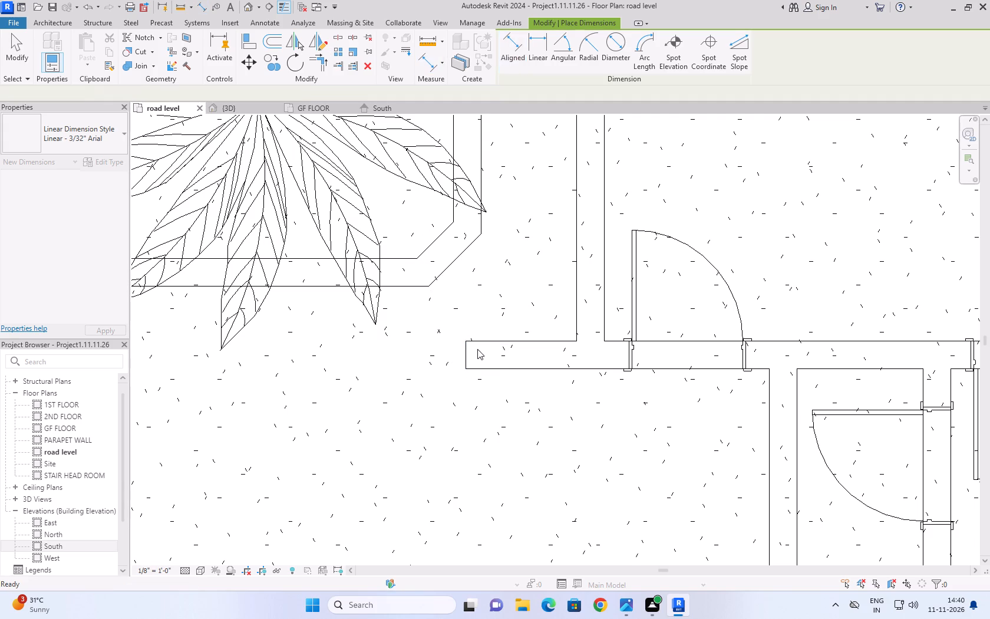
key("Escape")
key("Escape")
Measure the horizontal offset between the wall end east of the courtyard opening and the planter's east wall.
key("d")
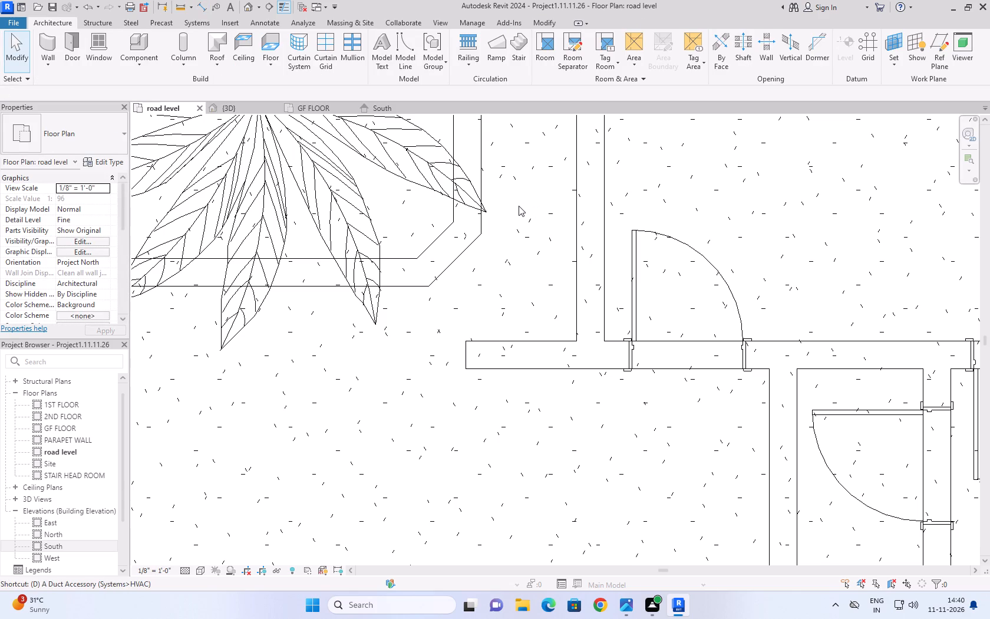
key("i")
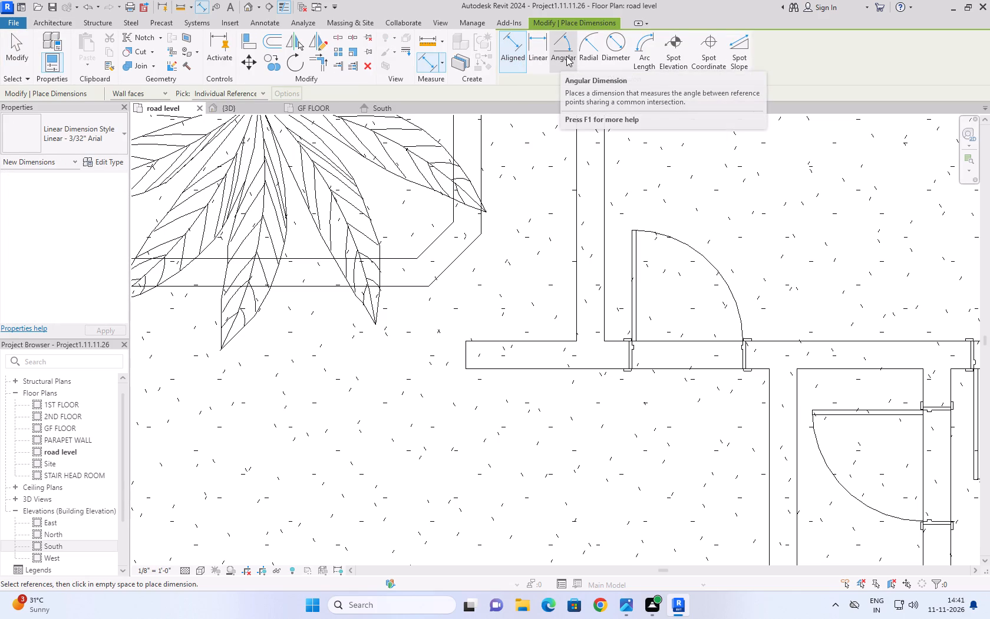
left_click(518, 48)
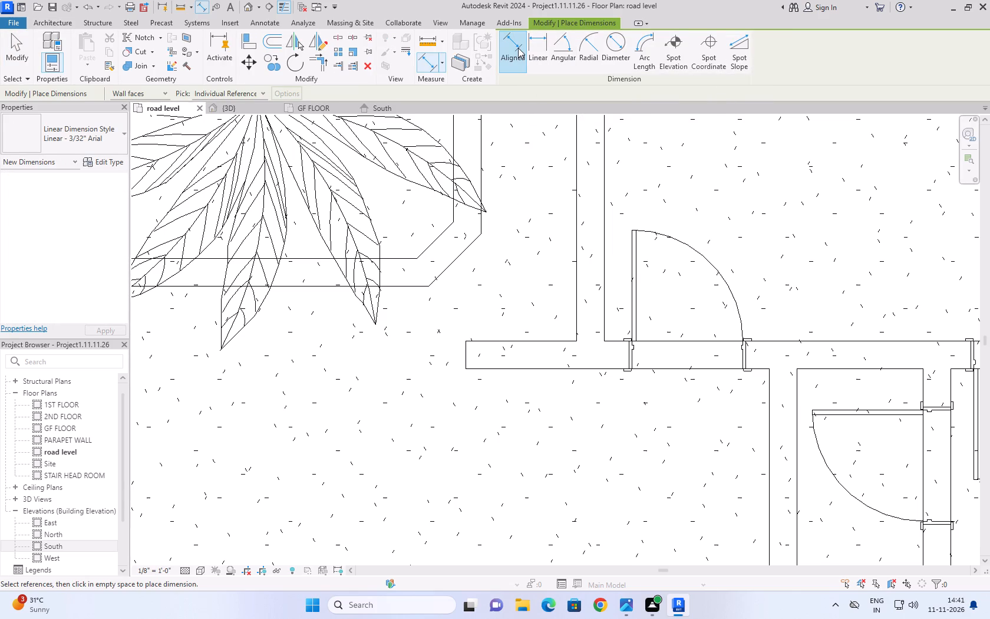
left_click(467, 342)
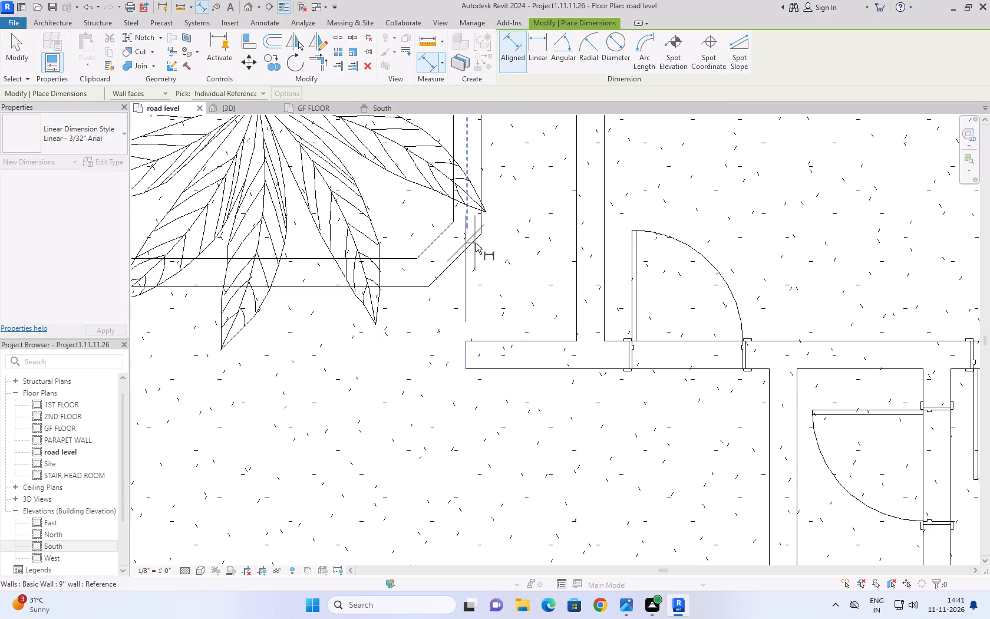
left_click(468, 251)
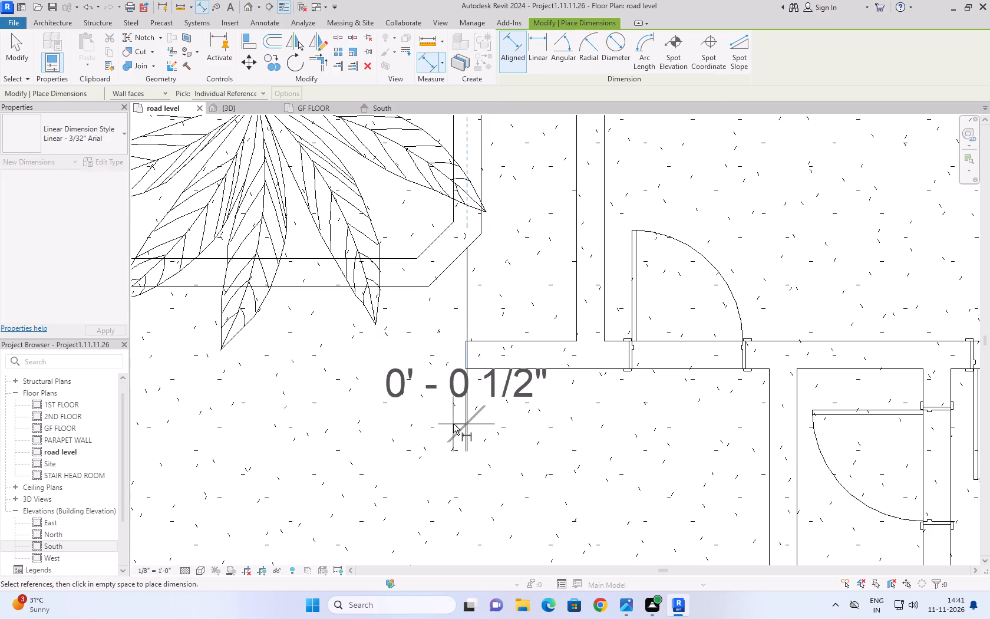
key("Escape")
key("Escape")
key("Escape")
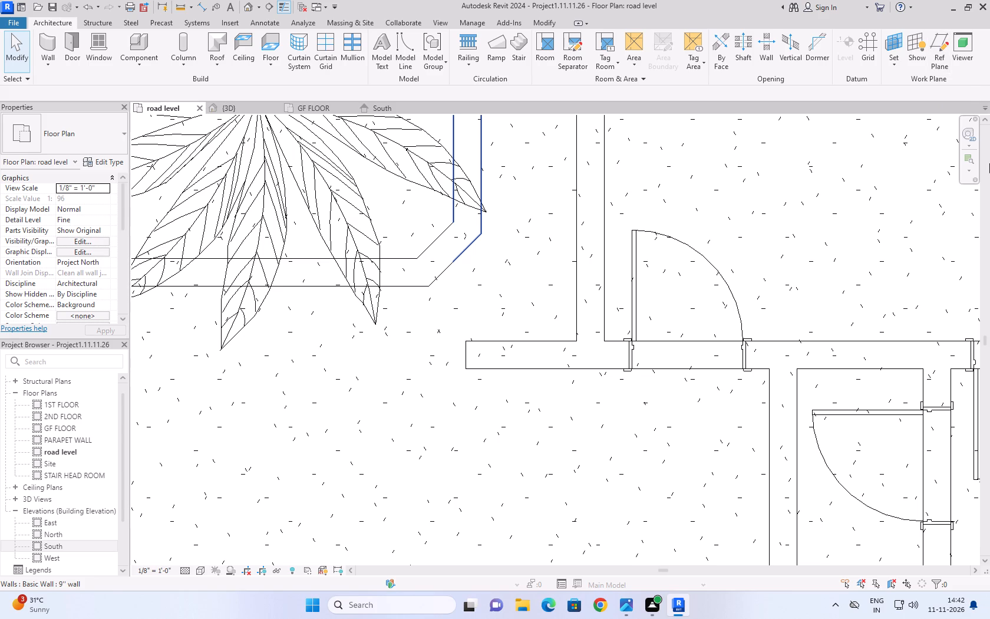
Check the courtyard planter among the surrounding walls in the 3D view.
scroll(748, 163, "down", 17)
middle_click_drag(702, 212, 549, 364)
scroll(467, 184, "up", 1)
left_click(251, 104)
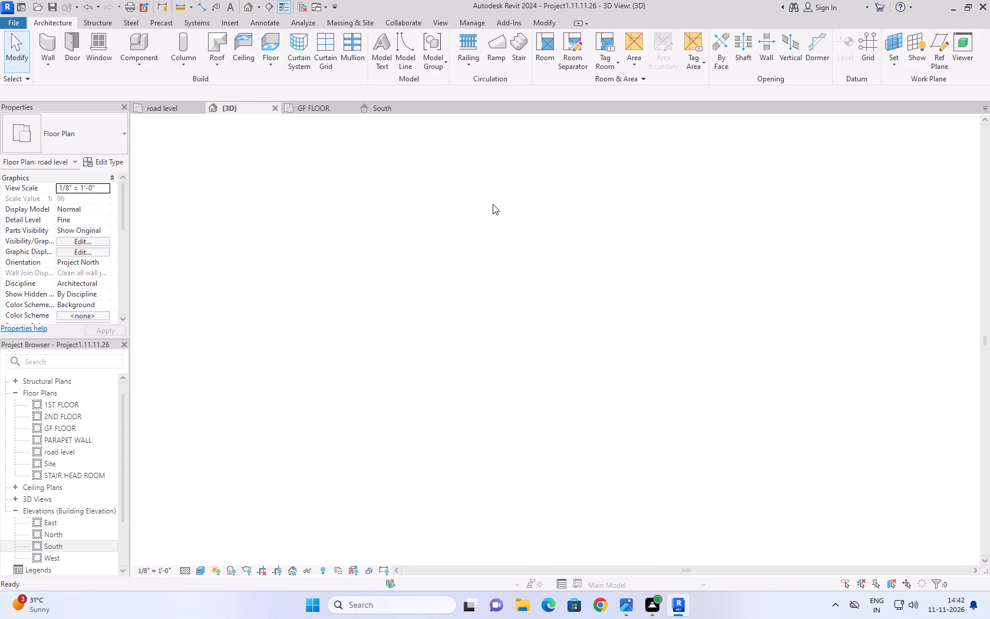
scroll(506, 270, "up", 7)
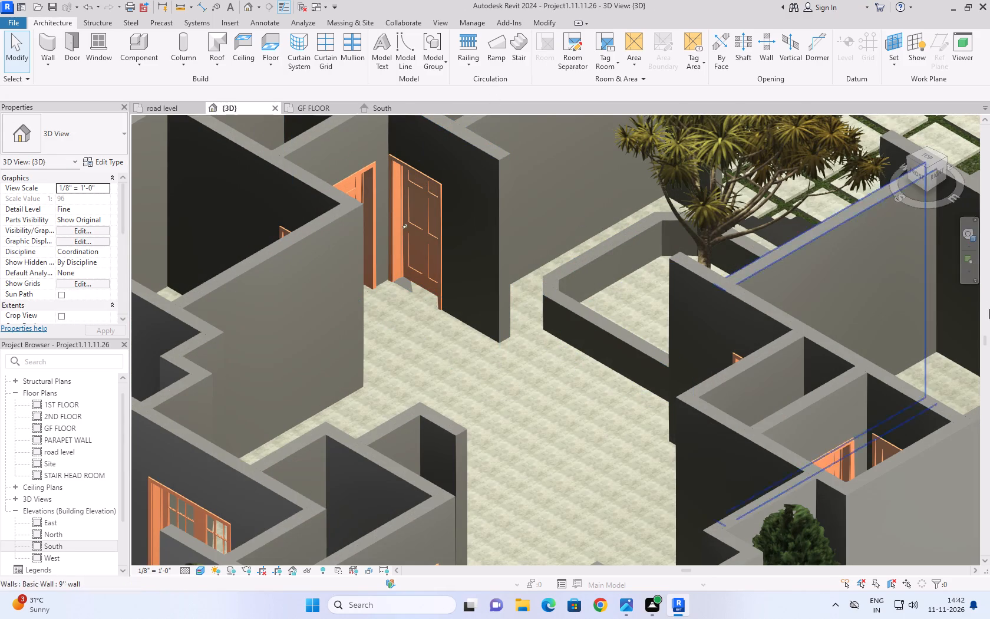
In the road level plan, nudge the planter's south wall inward until it is about 2'-5" from the wall line to its south.
left_click(161, 105)
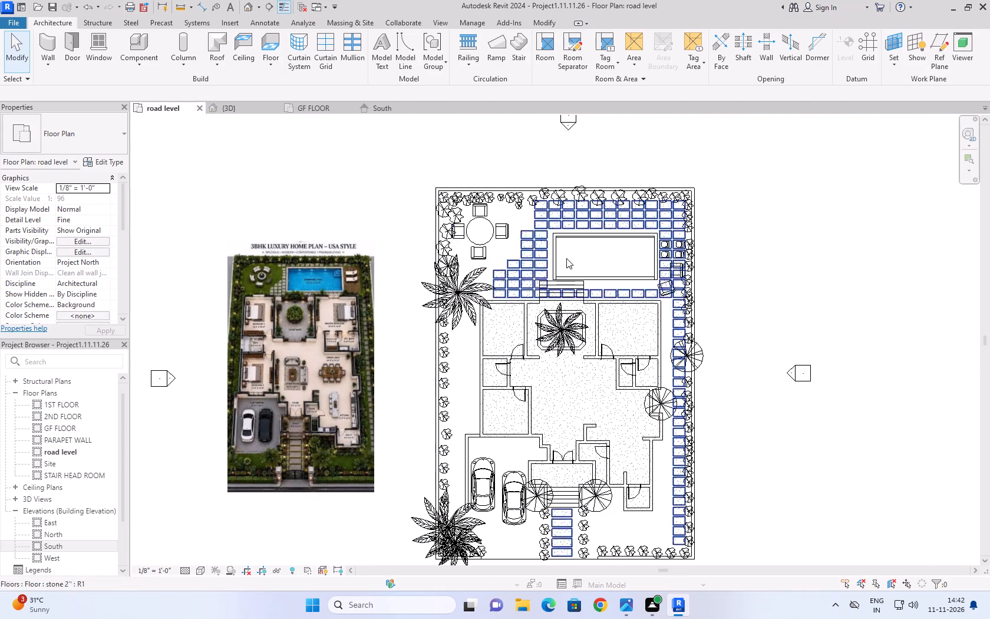
scroll(548, 387, "up", 9)
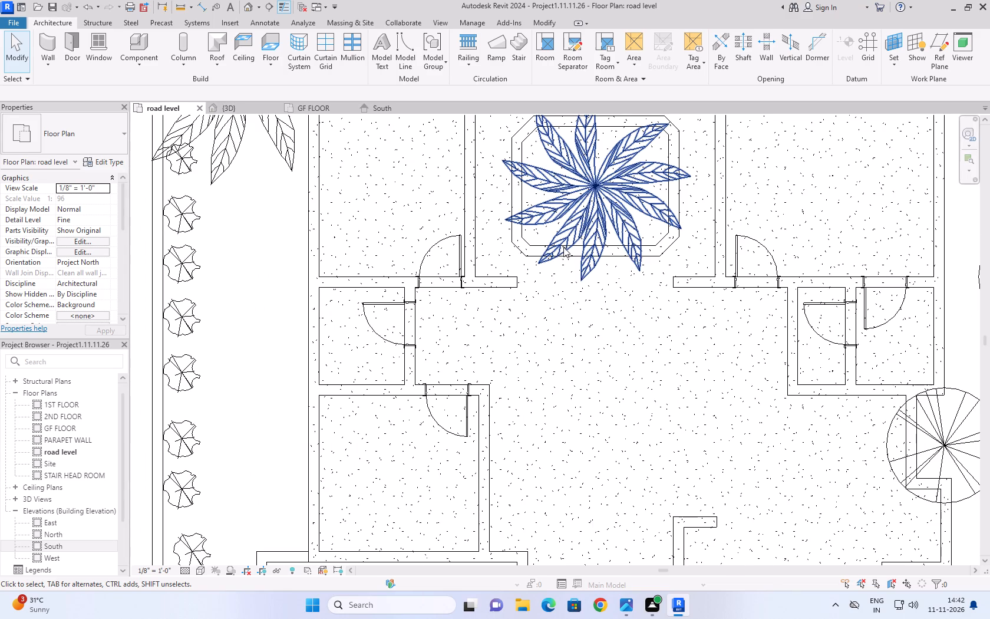
left_click(577, 251)
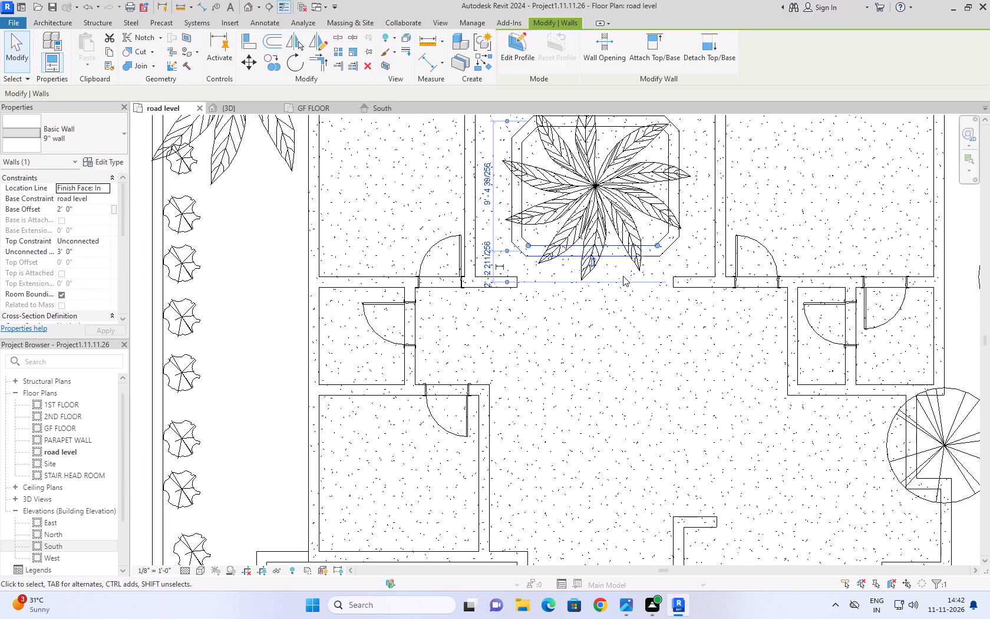
key("Up")
key("Up")
key("Up")
key("Up")
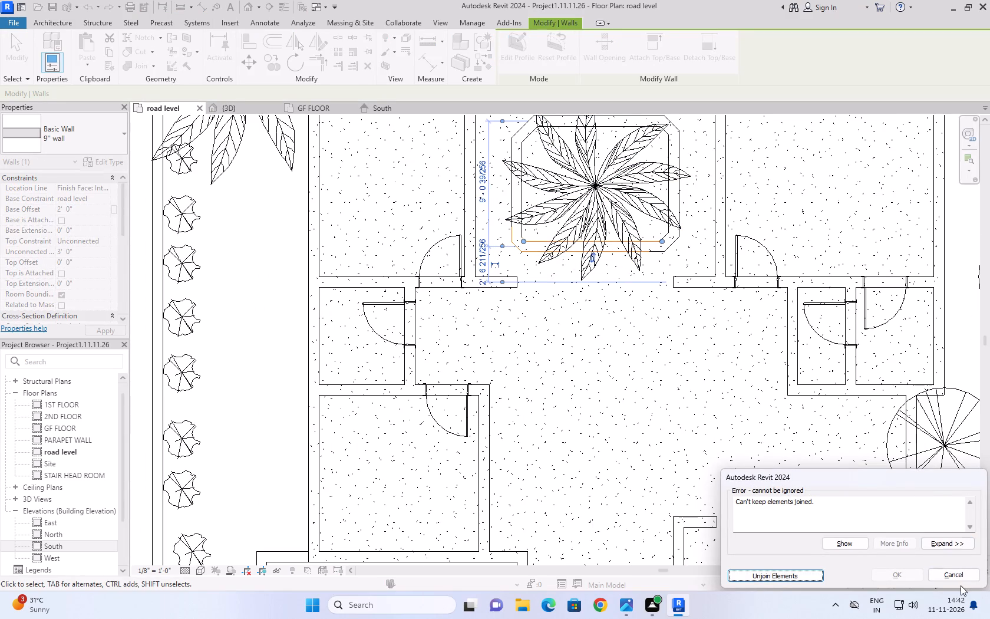
left_click(961, 574)
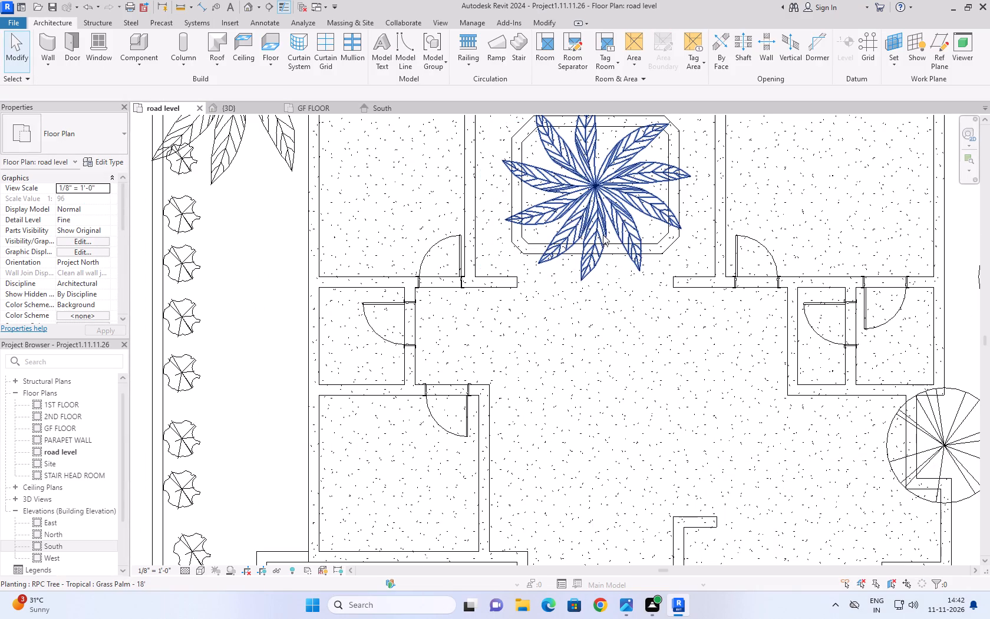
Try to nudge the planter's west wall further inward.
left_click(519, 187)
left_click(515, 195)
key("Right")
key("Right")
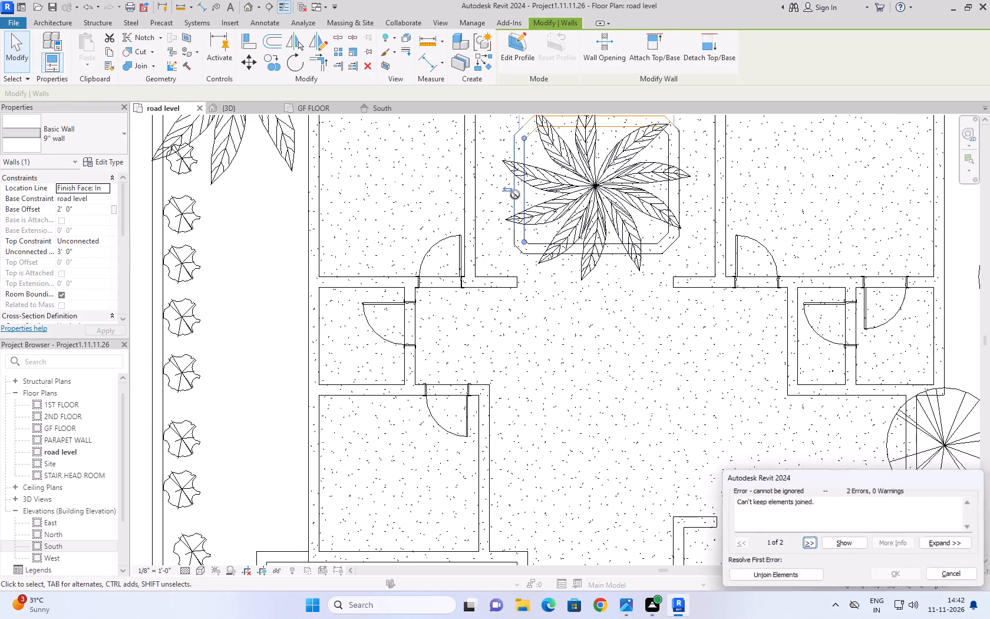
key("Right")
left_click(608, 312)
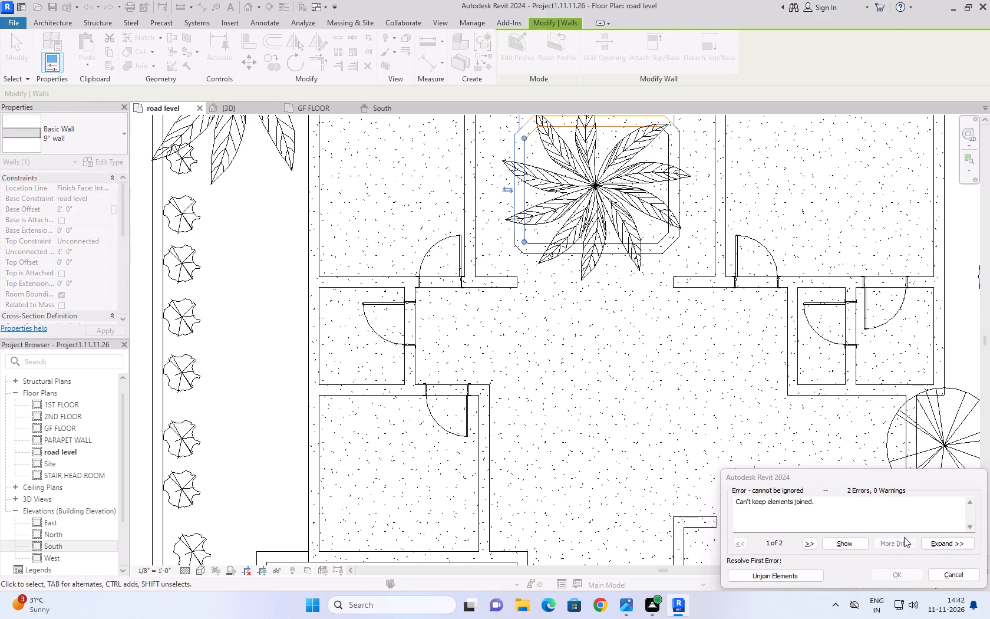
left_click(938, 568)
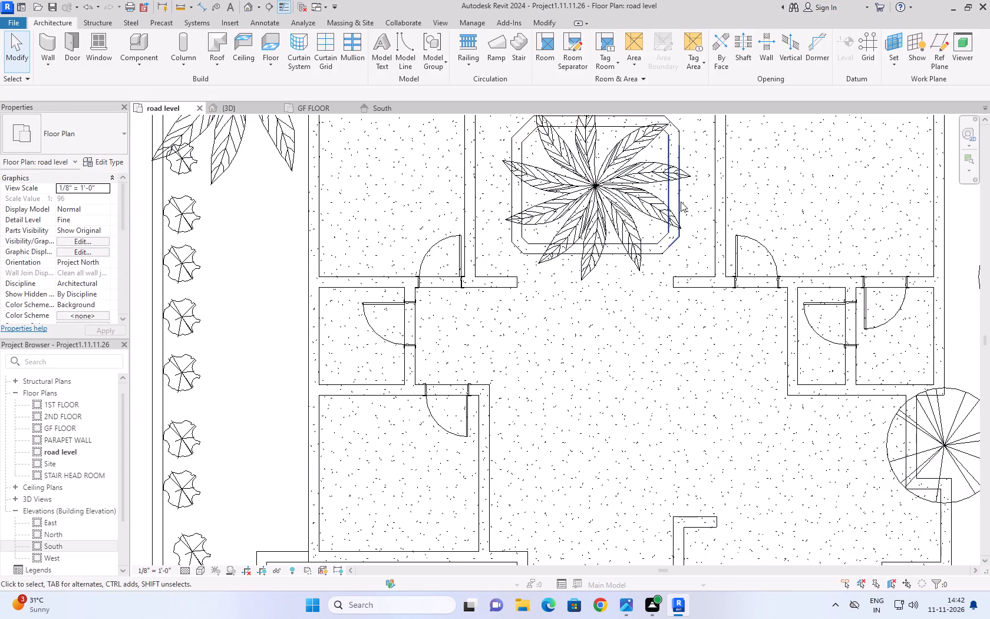
Nudge the planter's east wall inward until it is about 3'-6" from the room wall to its east.
left_click(673, 197)
key("Left")
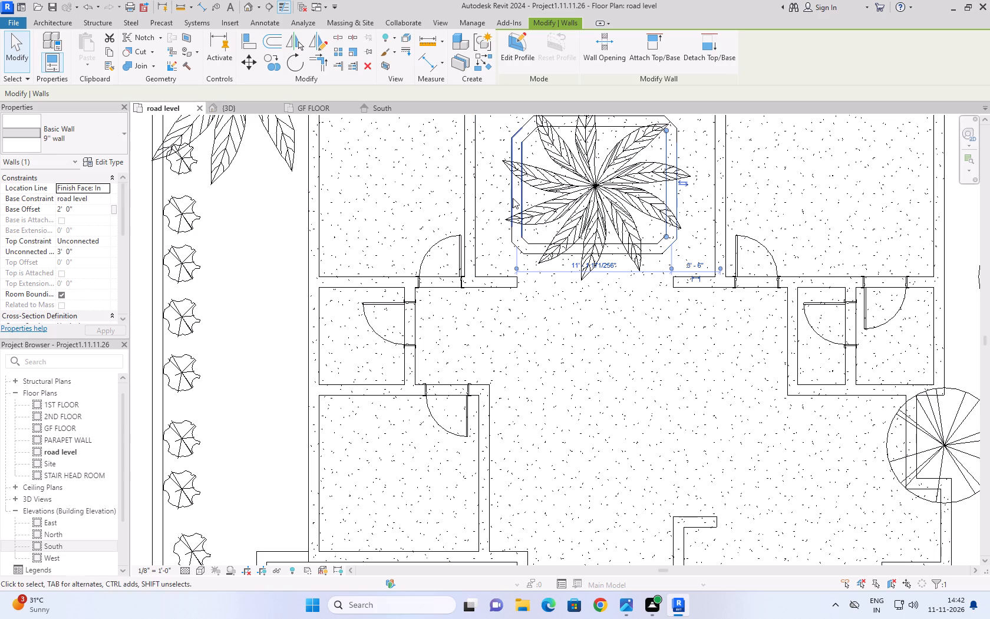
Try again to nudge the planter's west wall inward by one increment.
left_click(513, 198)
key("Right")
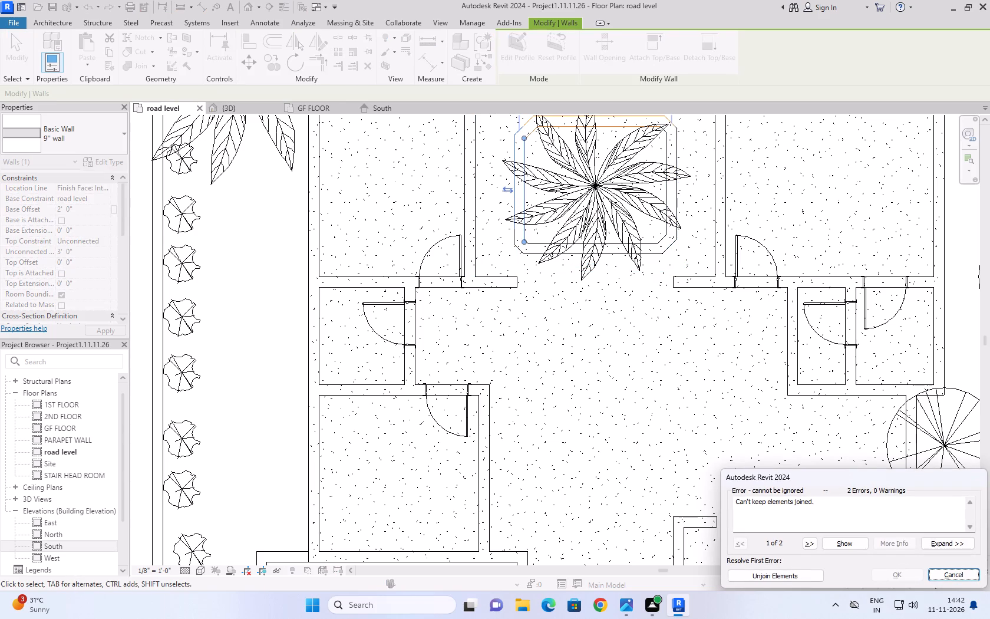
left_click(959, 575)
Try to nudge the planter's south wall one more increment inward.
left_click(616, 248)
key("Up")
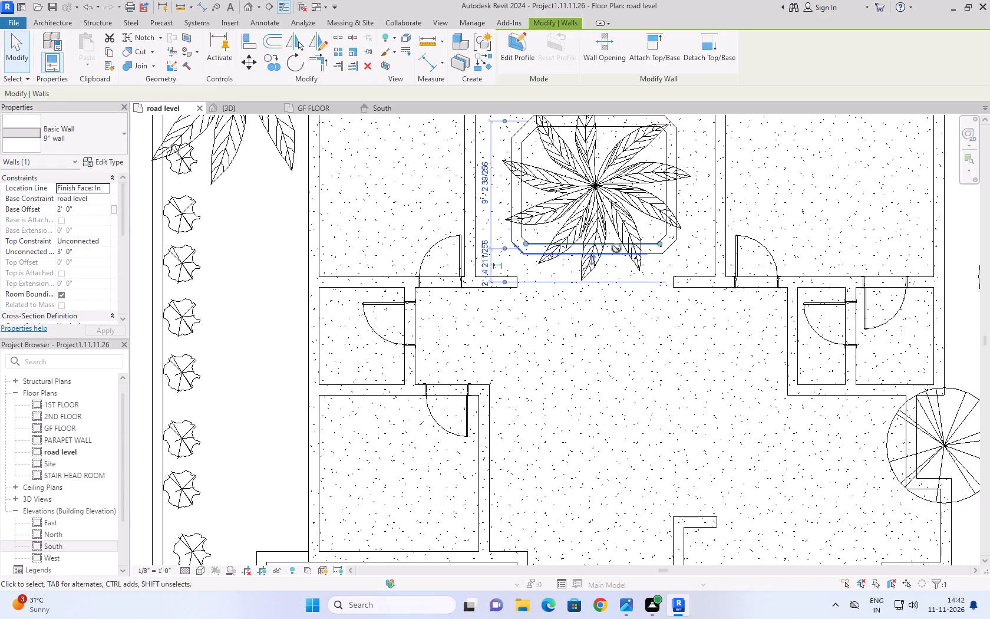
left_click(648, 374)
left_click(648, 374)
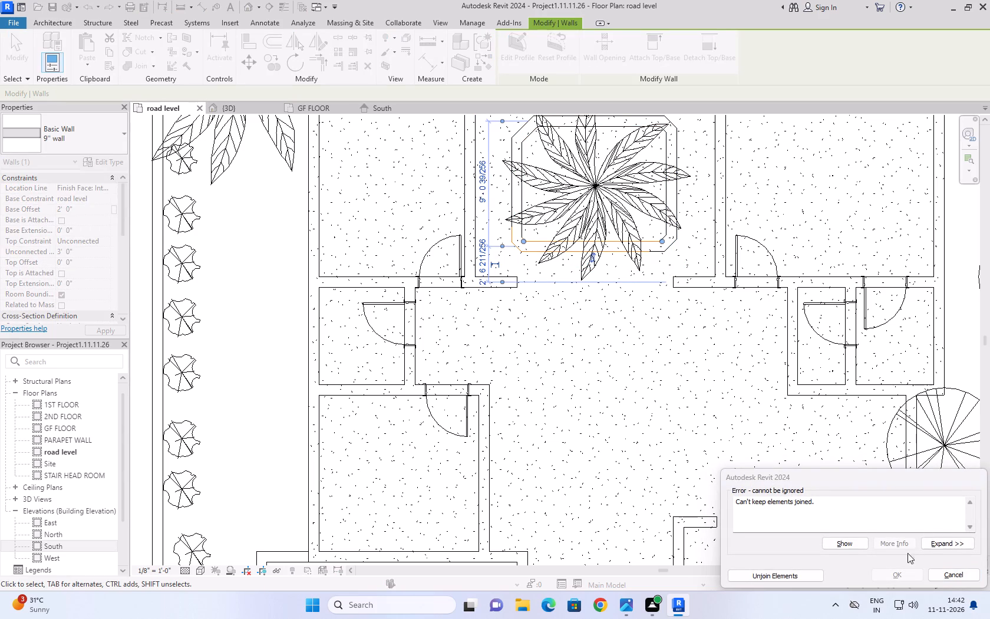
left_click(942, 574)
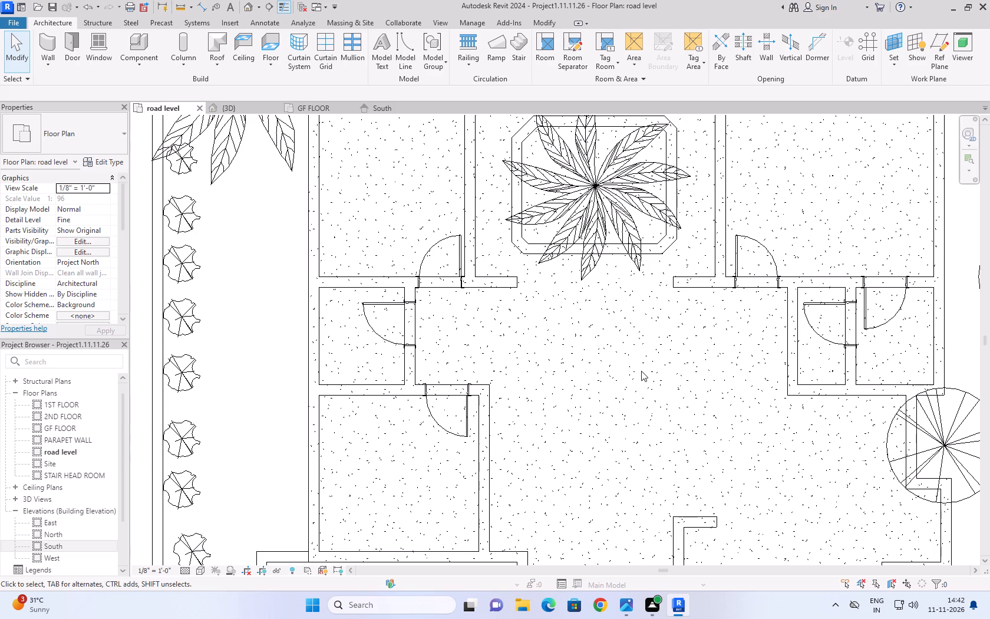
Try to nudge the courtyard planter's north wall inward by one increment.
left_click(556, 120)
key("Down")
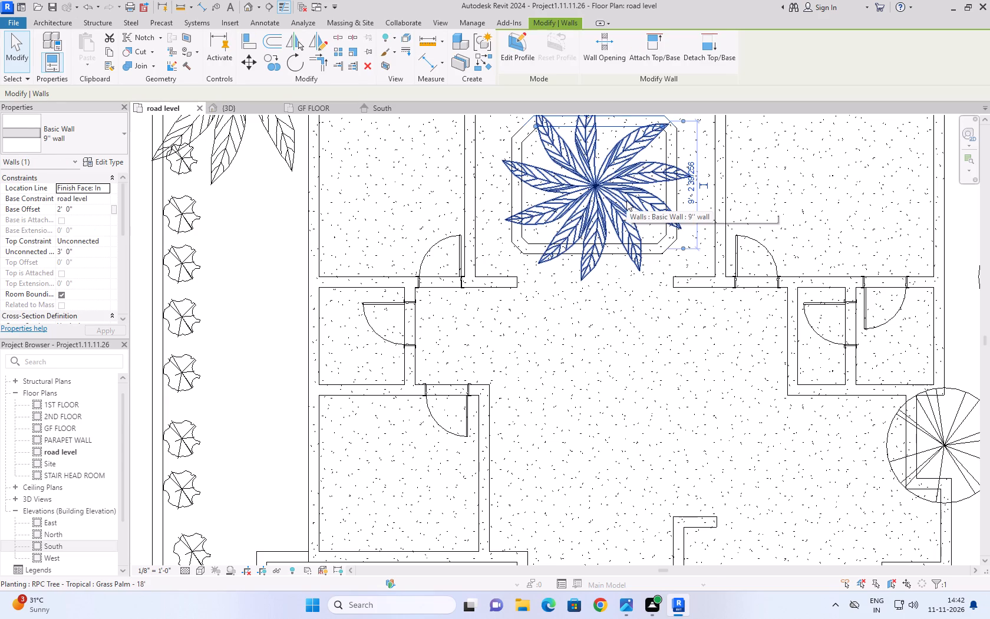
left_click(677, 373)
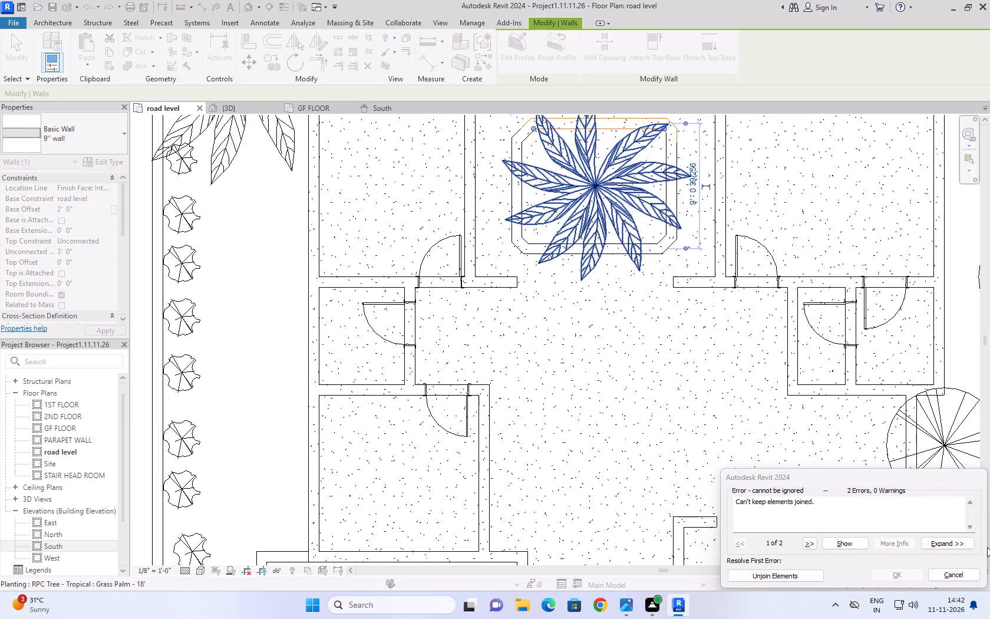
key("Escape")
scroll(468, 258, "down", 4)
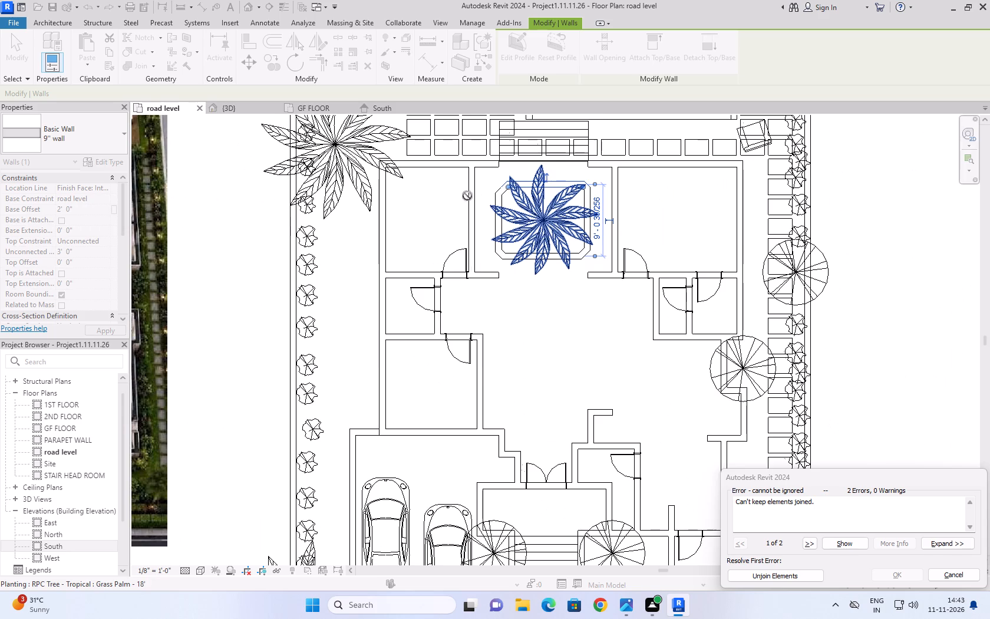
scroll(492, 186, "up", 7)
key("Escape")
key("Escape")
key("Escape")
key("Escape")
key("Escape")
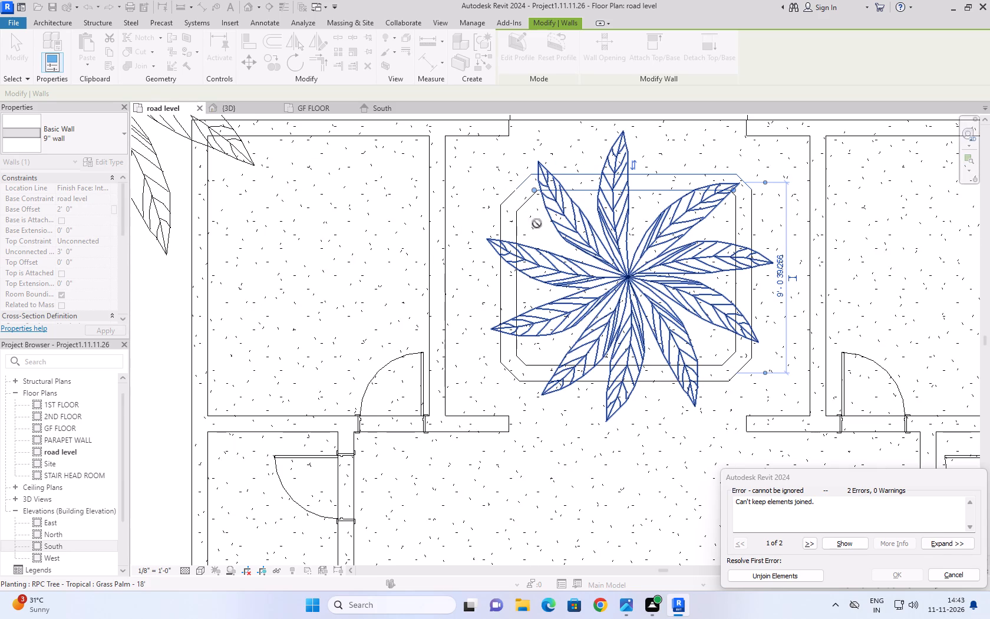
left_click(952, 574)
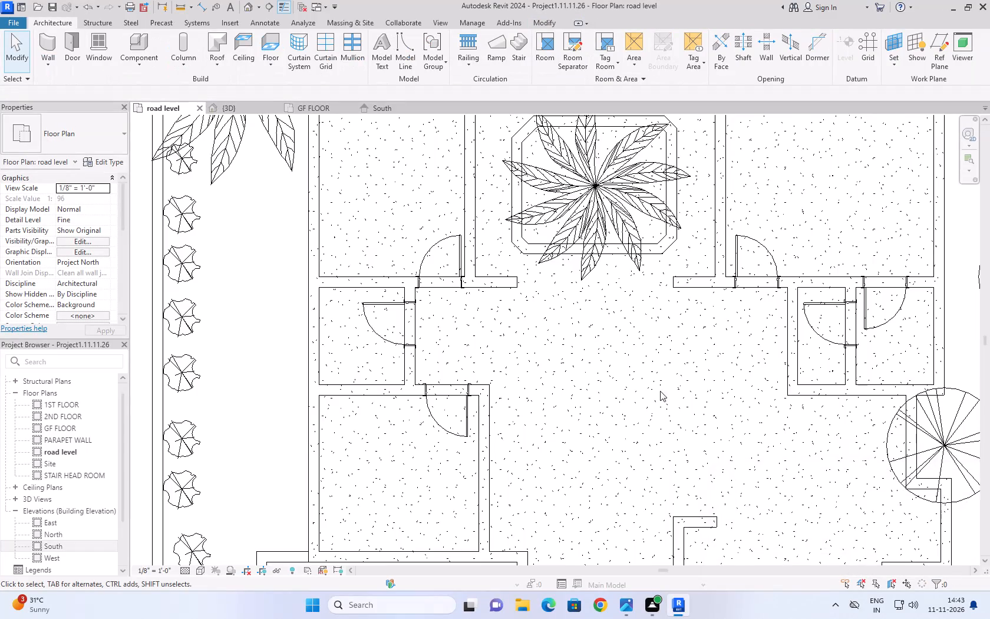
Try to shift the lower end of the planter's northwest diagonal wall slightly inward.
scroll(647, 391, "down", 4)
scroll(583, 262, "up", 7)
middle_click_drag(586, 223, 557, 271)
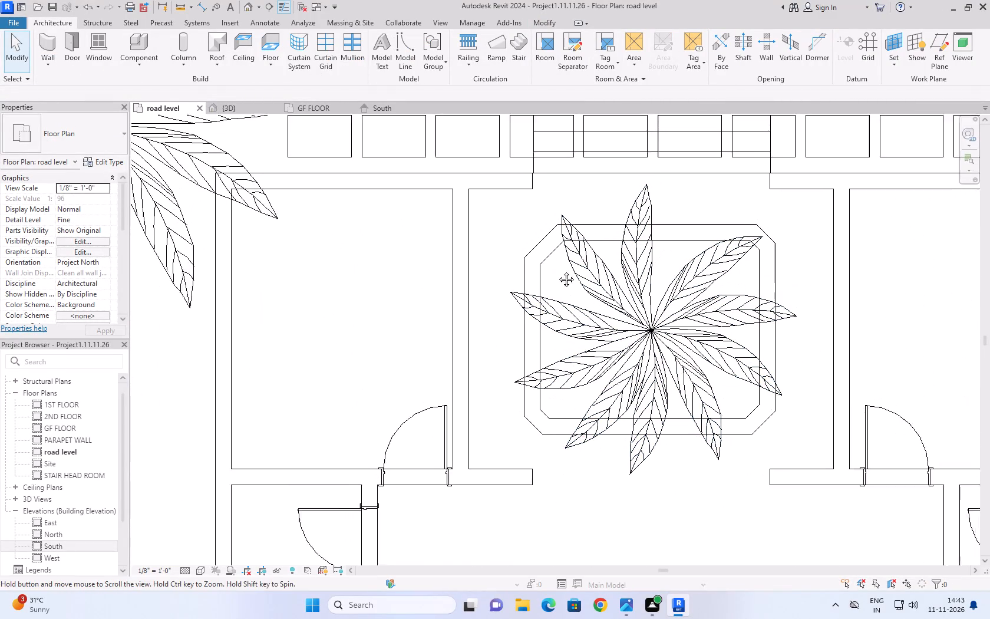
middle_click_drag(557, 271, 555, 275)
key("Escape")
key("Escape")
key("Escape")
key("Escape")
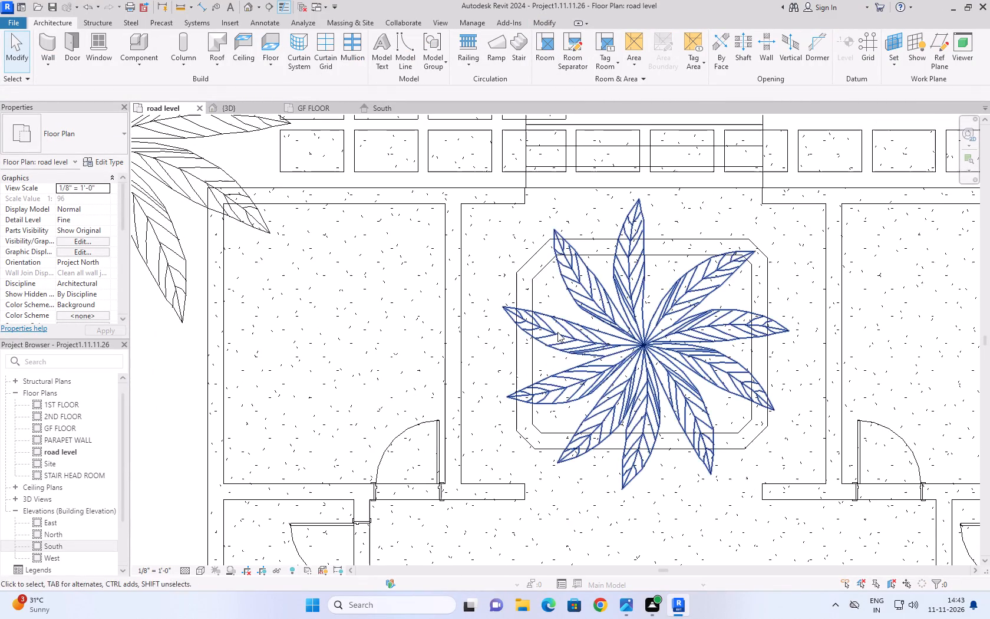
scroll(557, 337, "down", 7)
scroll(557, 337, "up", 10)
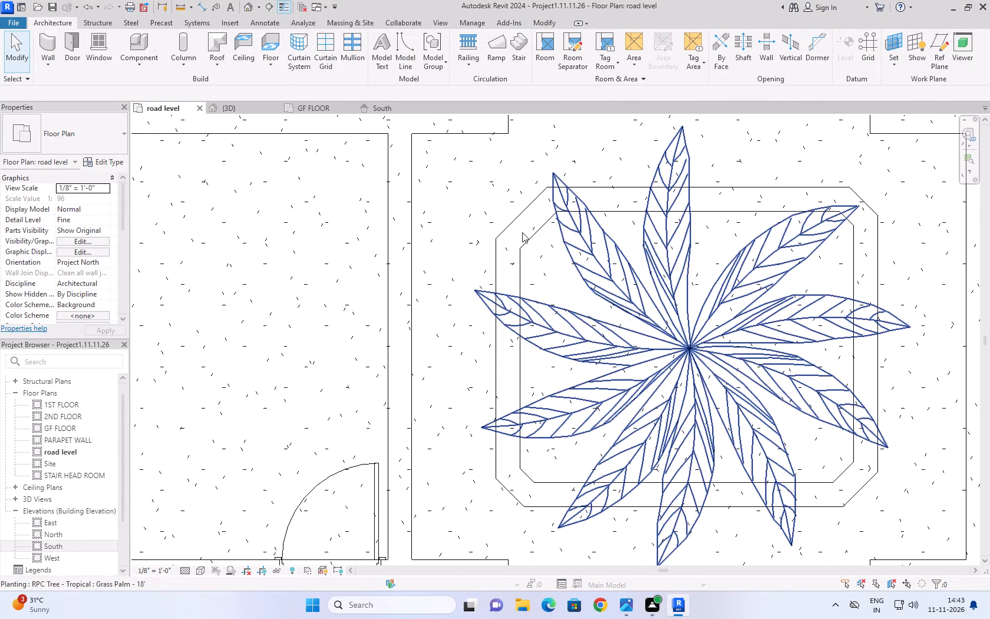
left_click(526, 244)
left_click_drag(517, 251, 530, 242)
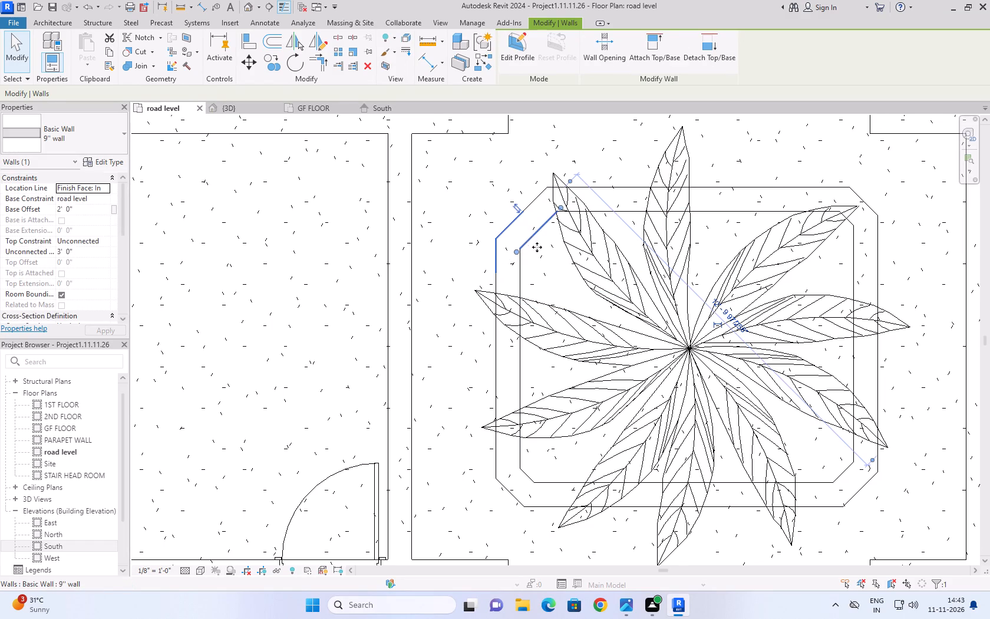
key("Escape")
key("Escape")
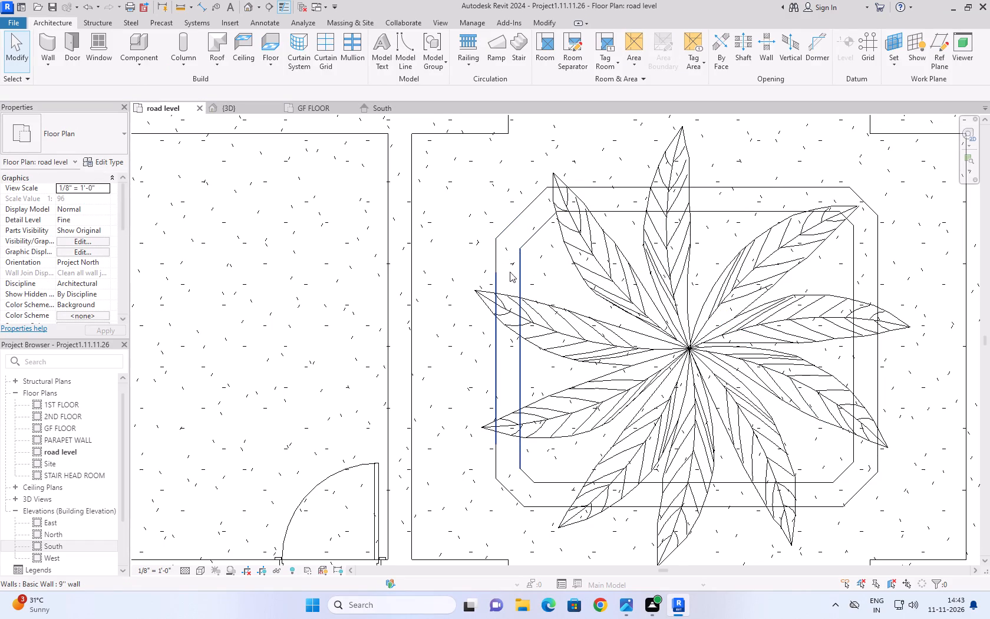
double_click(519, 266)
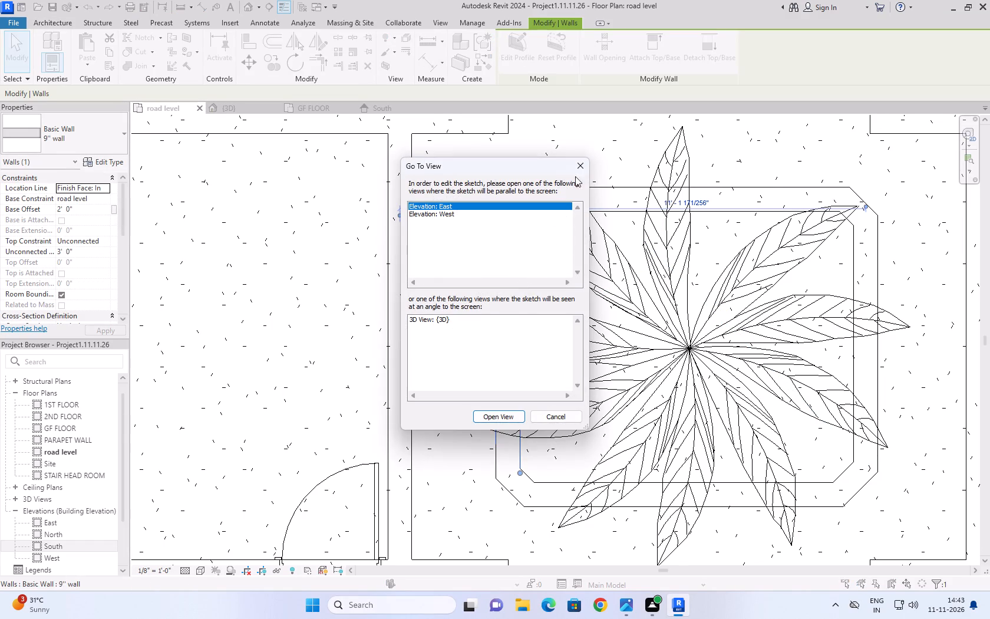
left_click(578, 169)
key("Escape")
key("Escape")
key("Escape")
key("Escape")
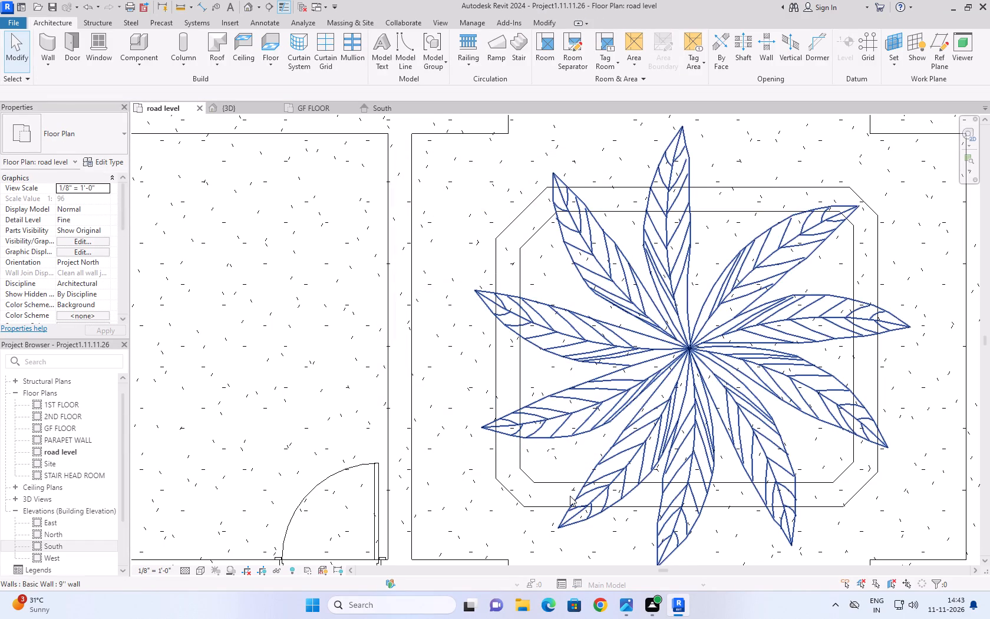
Check the spacing between the planter's east, west, south and north walls and the surrounding room walls.
scroll(516, 480, "up", 8)
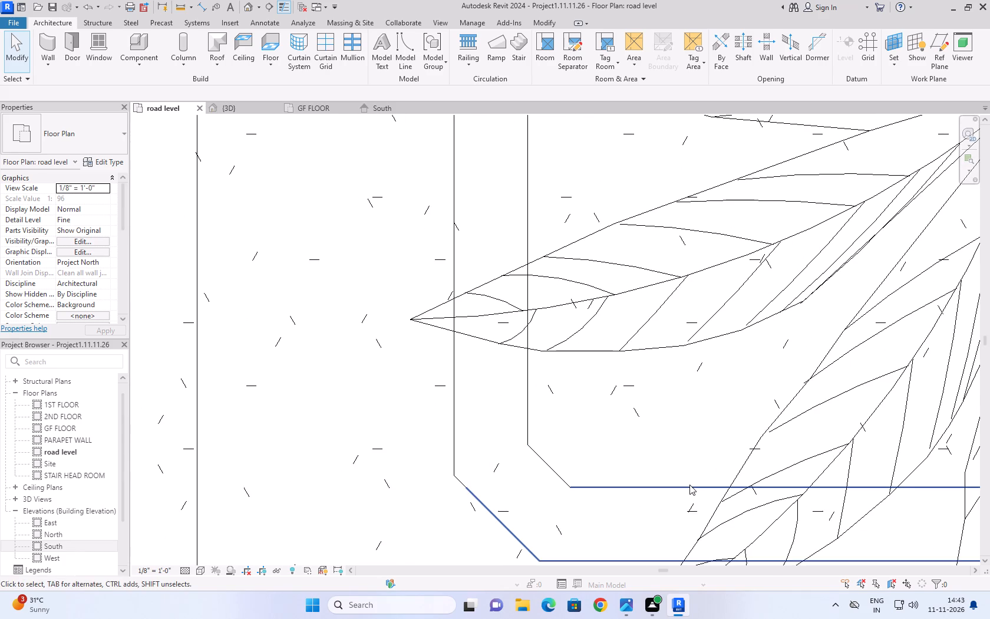
left_click(689, 485)
scroll(642, 375, "down", 8)
middle_click_drag(719, 477, 559, 514)
scroll(578, 509, "up", 1)
key("Escape")
key("Escape")
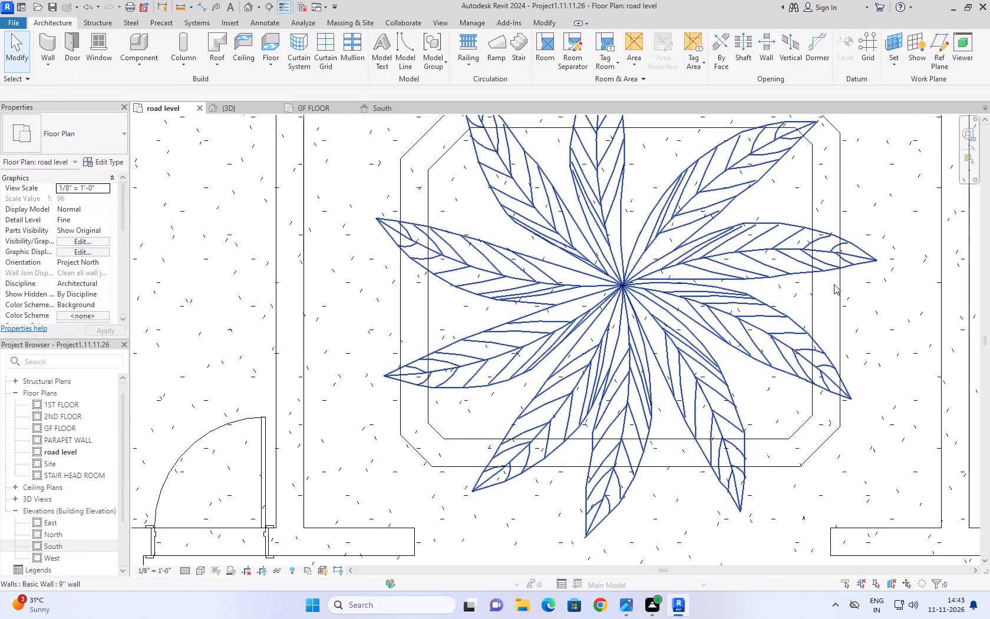
left_click(840, 293)
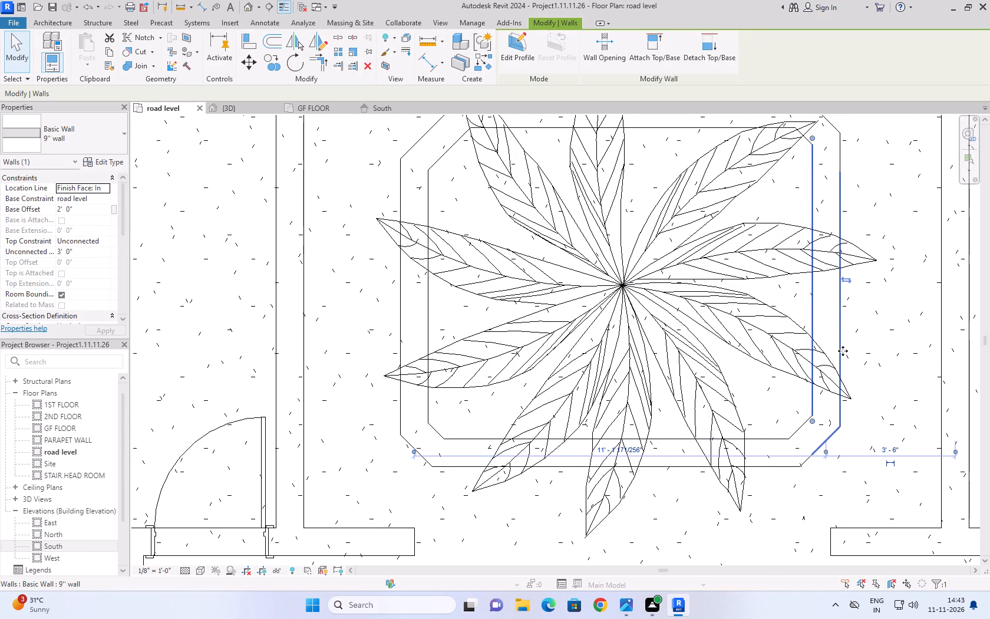
scroll(843, 351, "down", 3)
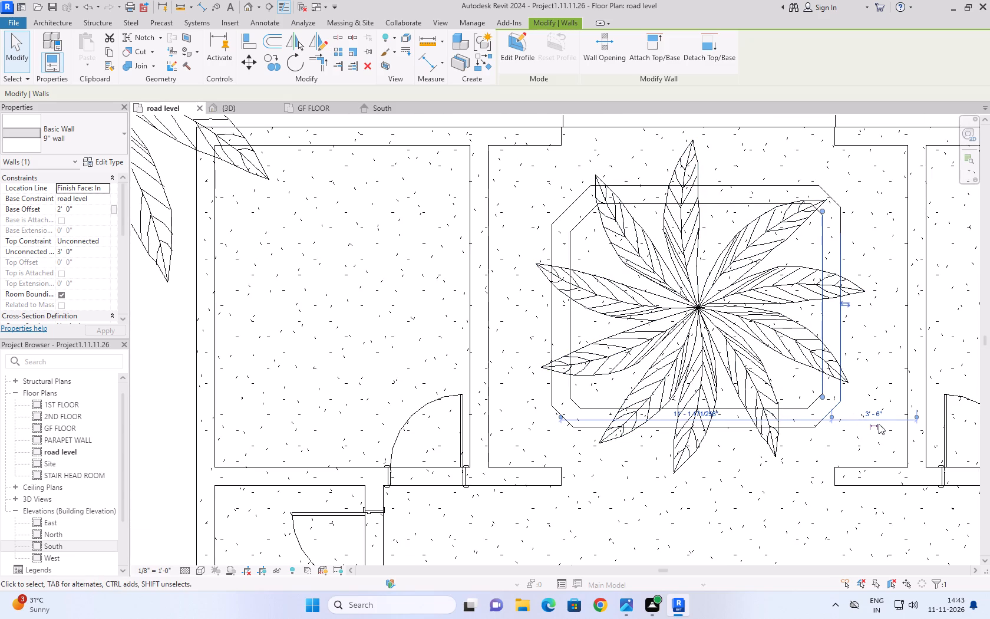
left_click(564, 385)
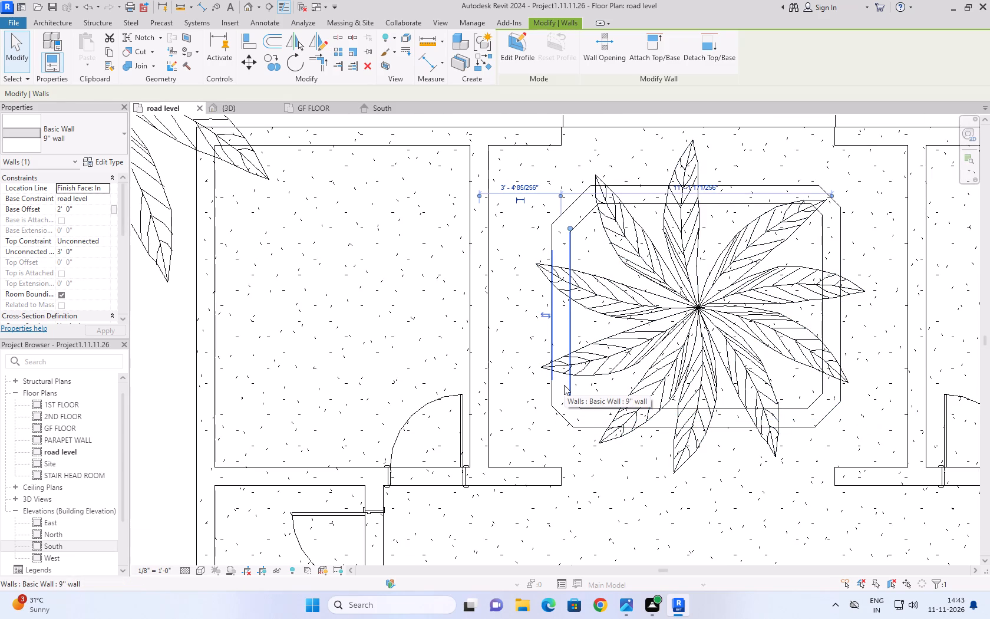
left_click(666, 414)
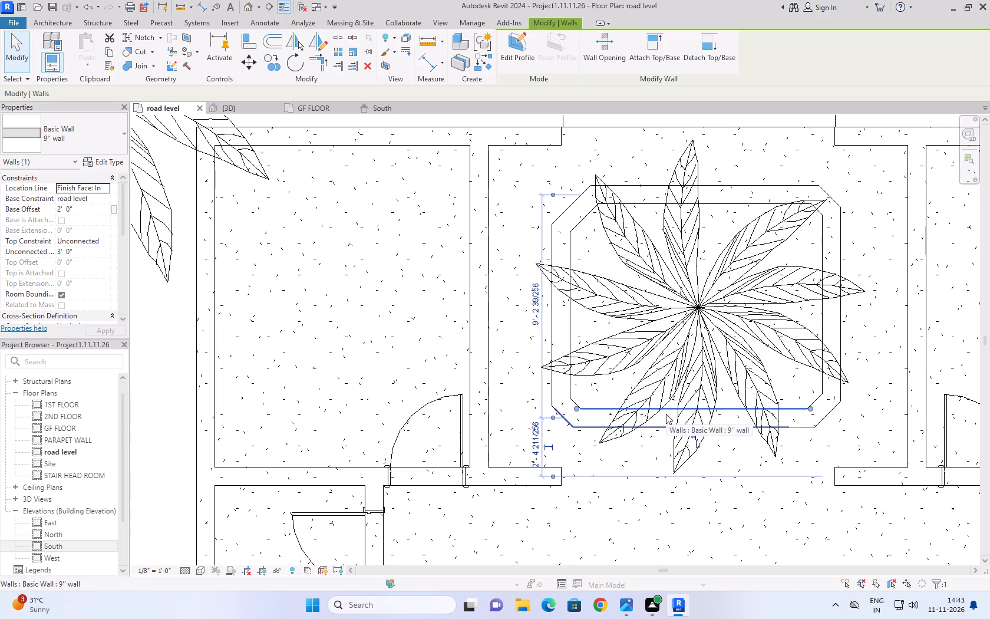
scroll(528, 449, "up", 6)
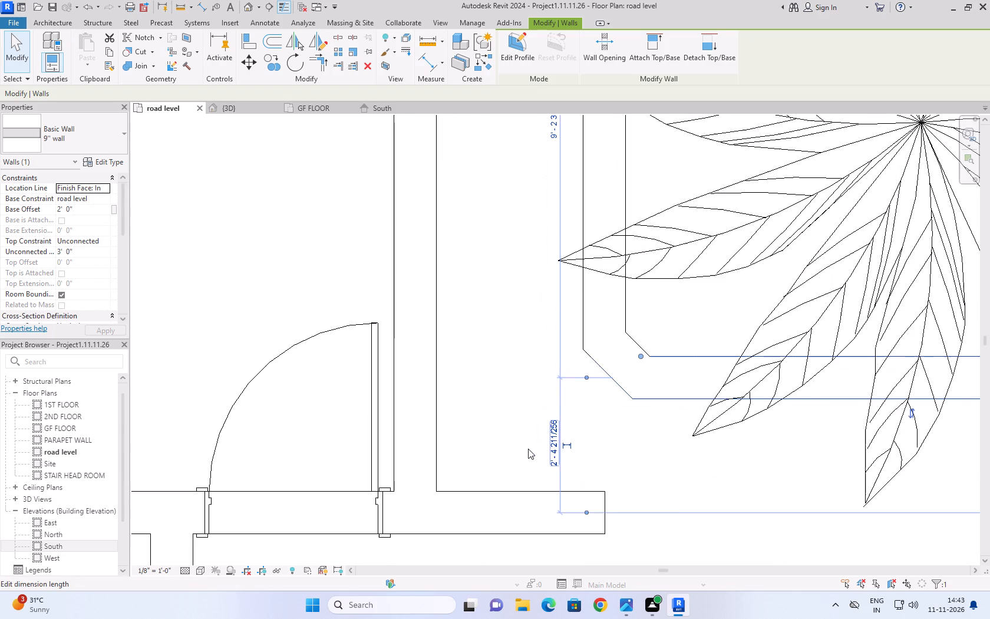
scroll(550, 437, "down", 8)
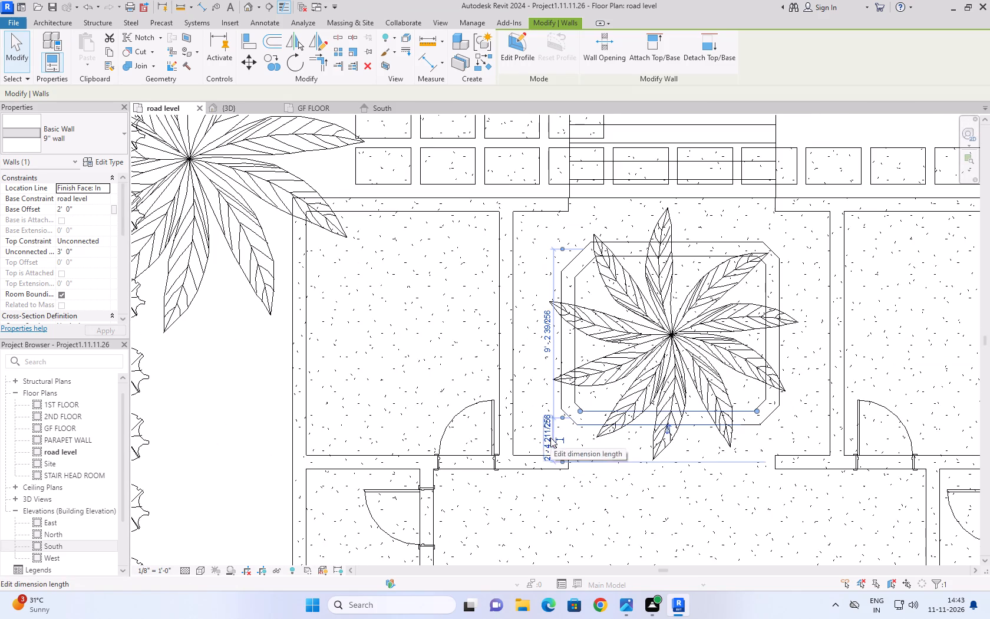
left_click(622, 250)
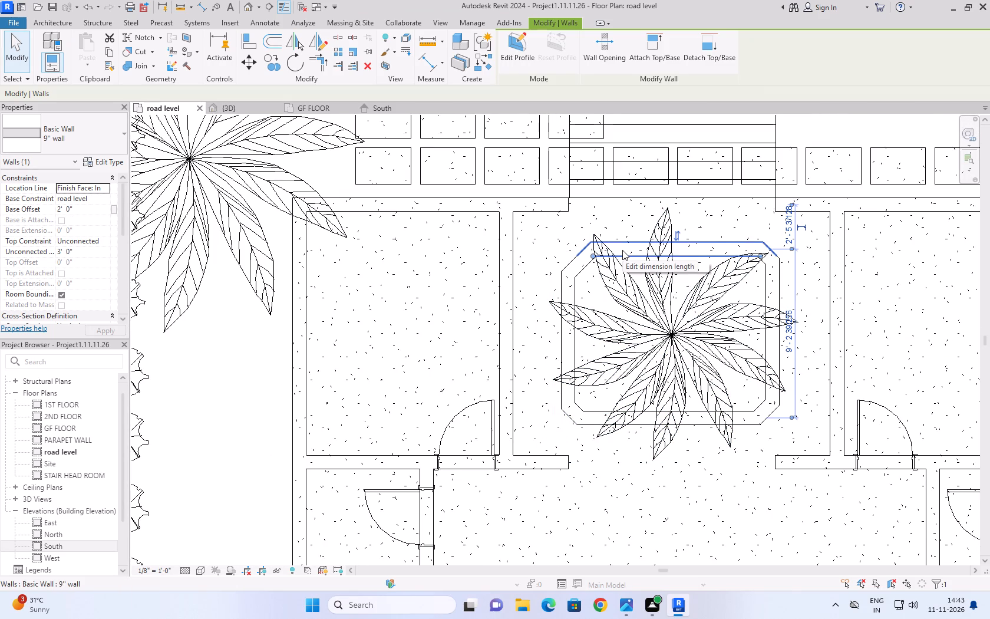
left_click(652, 473)
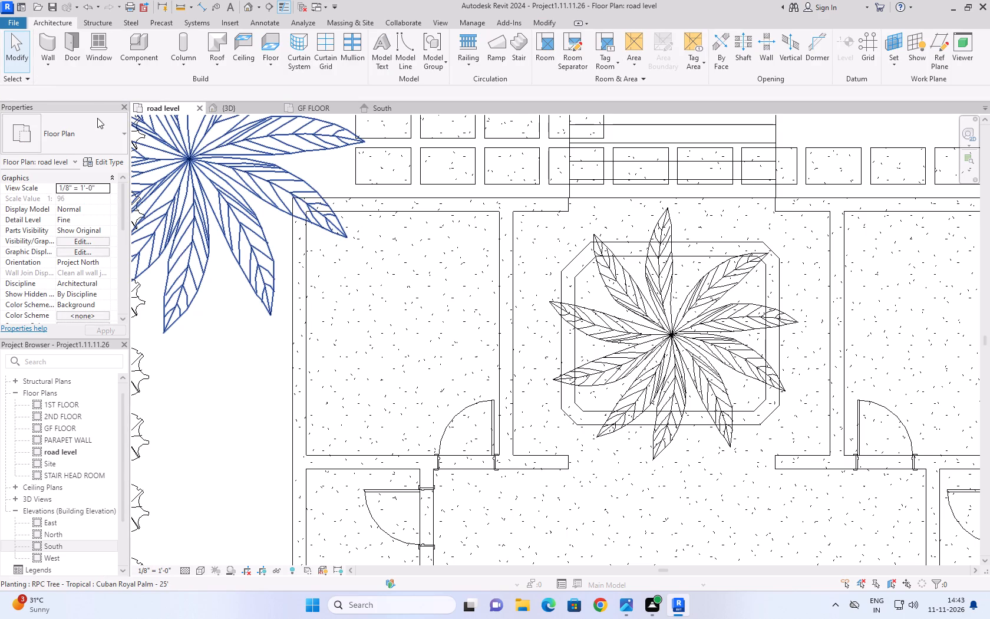
Save the project.
left_click(9, 56)
left_click(9, 56)
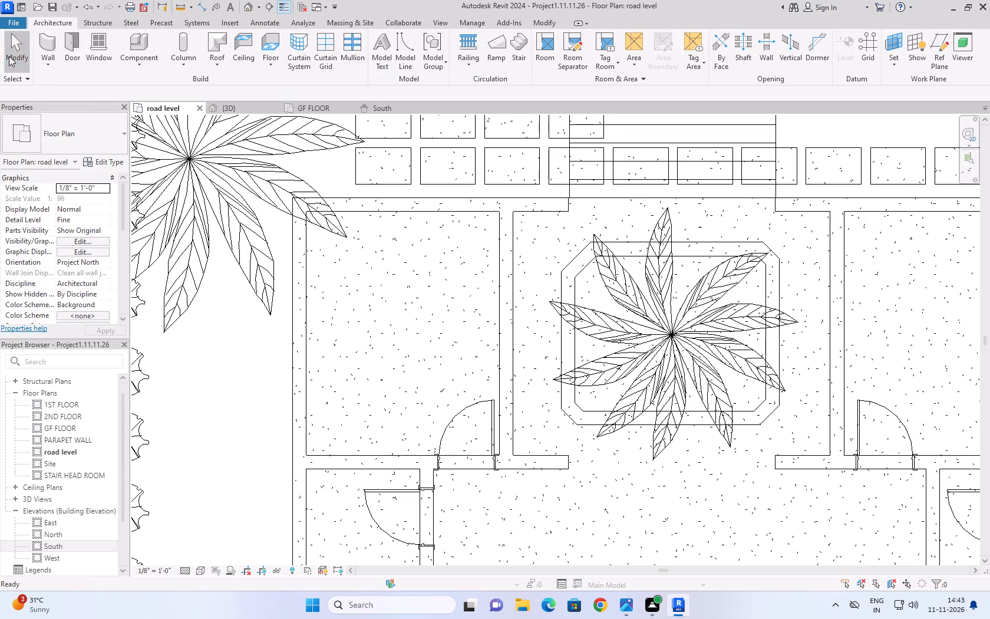
left_click(35, 22)
scroll(103, 196, "down", 5)
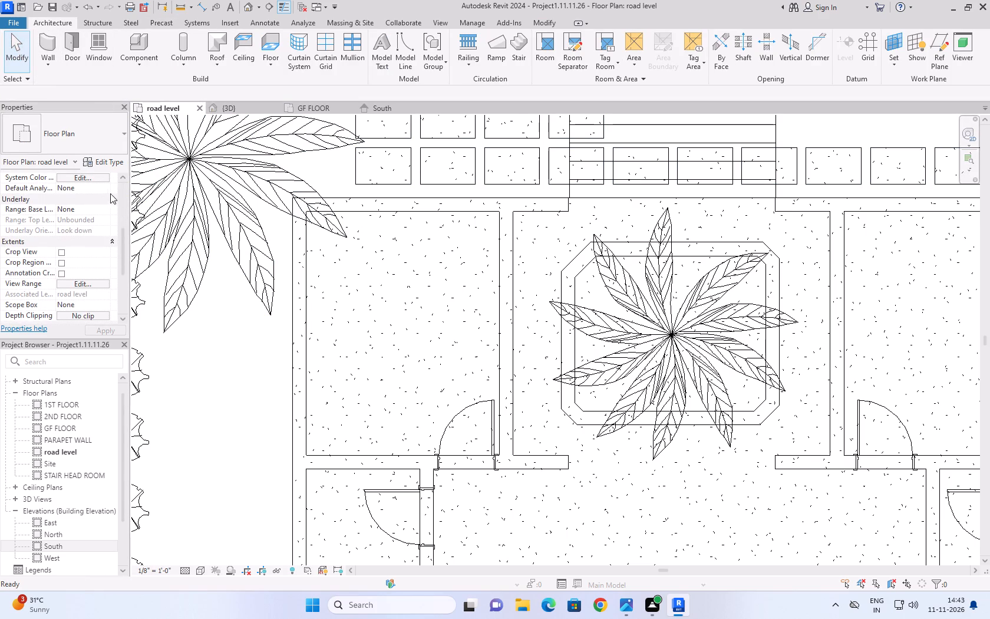
scroll(321, 239, "down", 14)
scroll(530, 281, "up", 2)
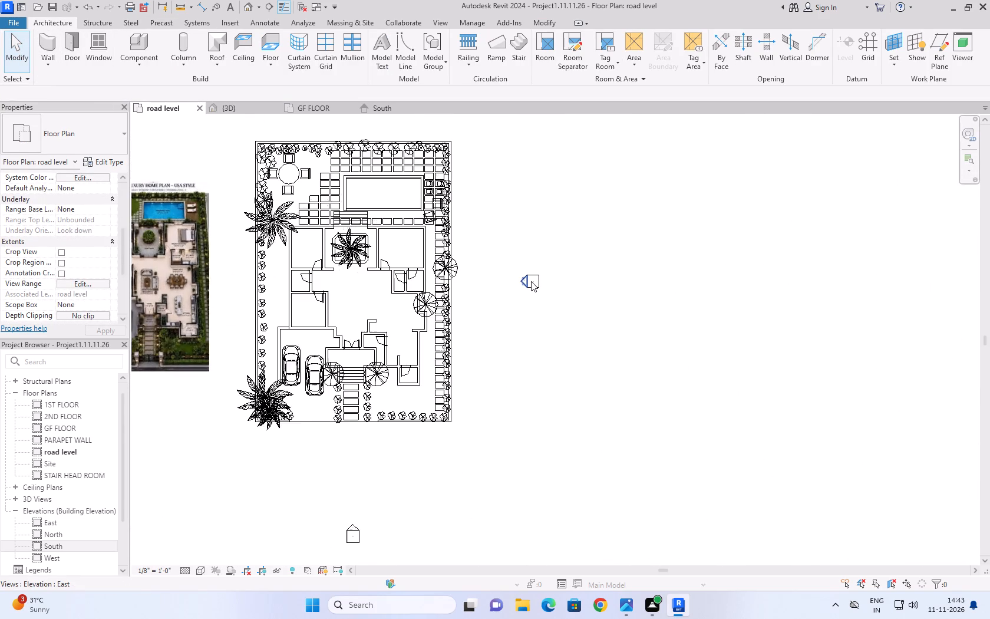
scroll(531, 281, "up", 4)
middle_click_drag(465, 276, 721, 305)
scroll(727, 294, "down", 4)
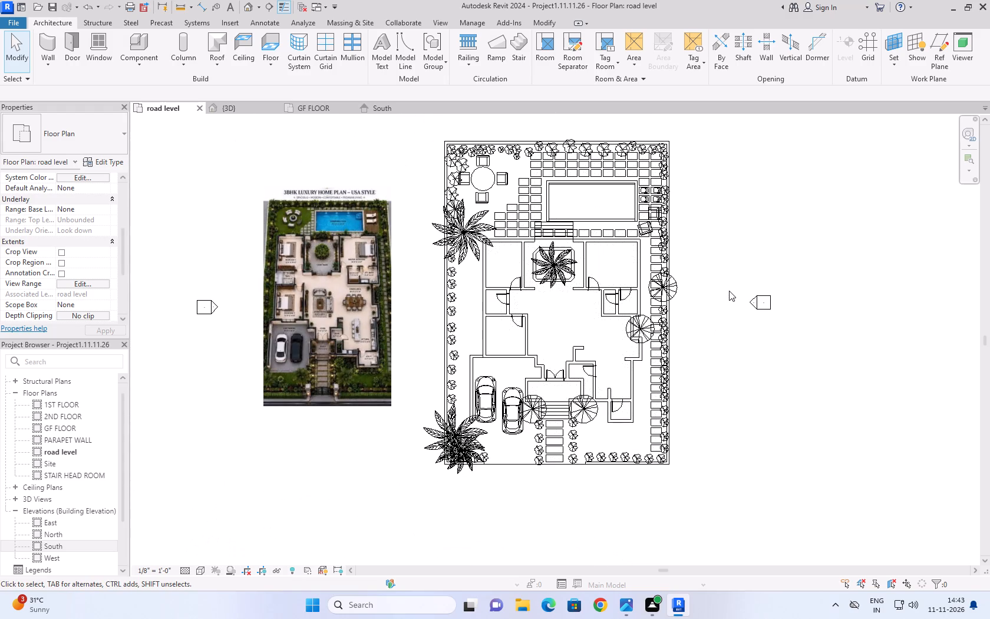
key("ctrl+s")
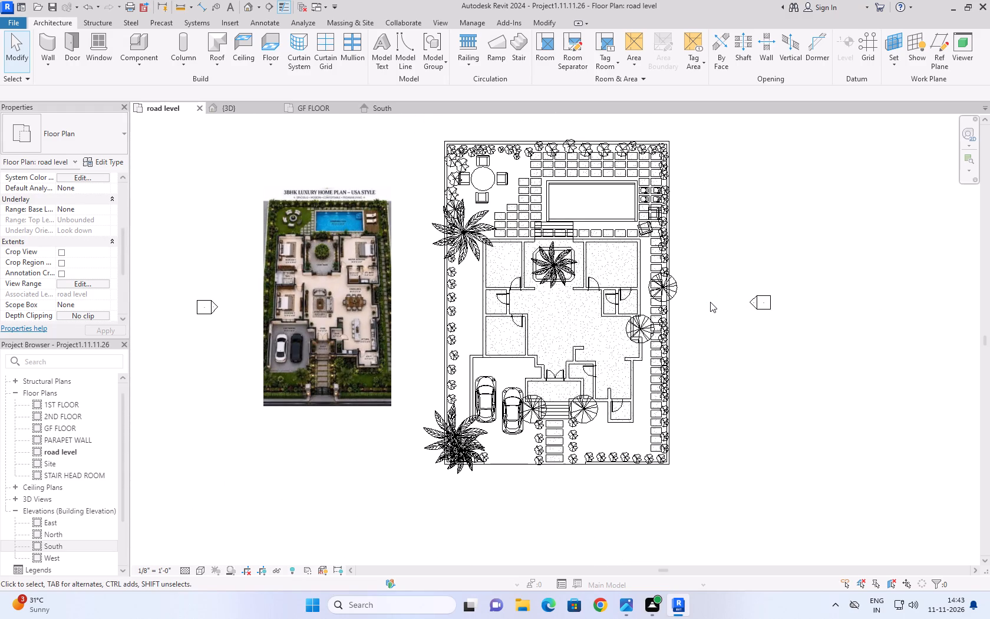
Look over the whole site plan beside the reference image, inspecting the stone paving floor and the swimming pool slab.
scroll(576, 412, "up", 7)
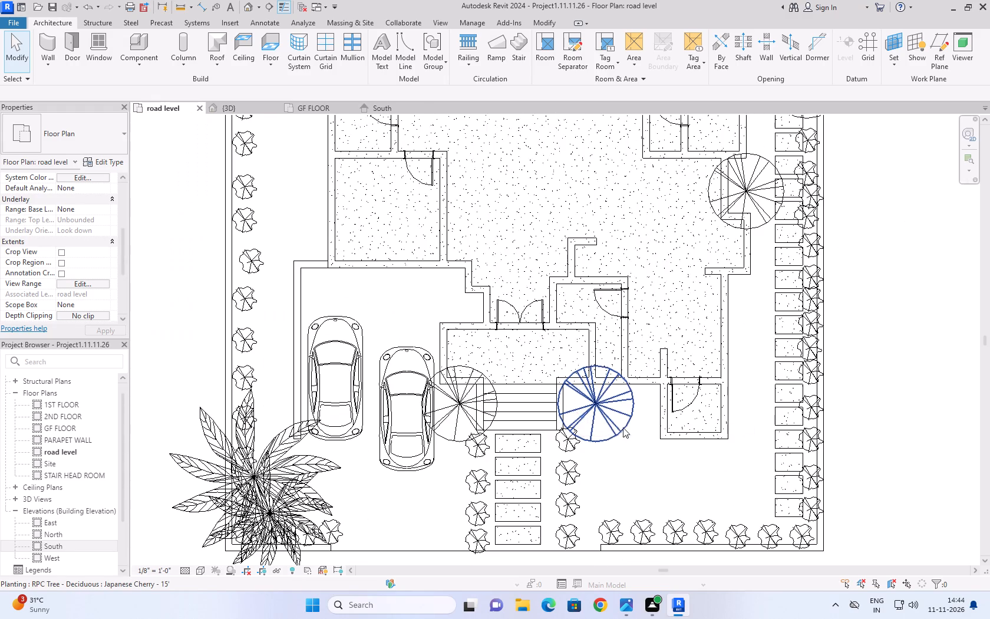
scroll(635, 427, "down", 6)
scroll(575, 459, "up", 4)
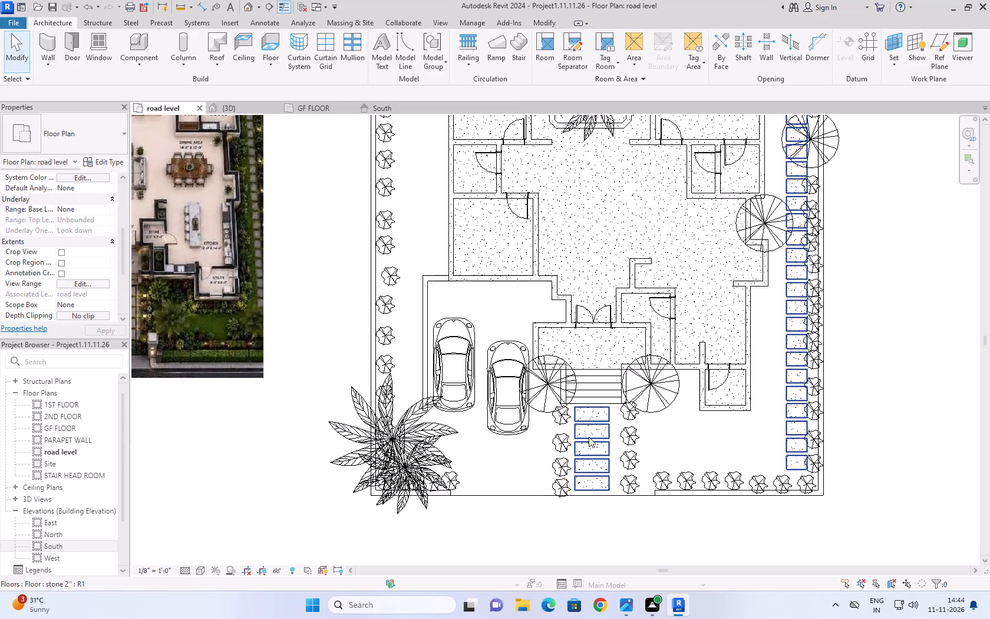
left_click(593, 438)
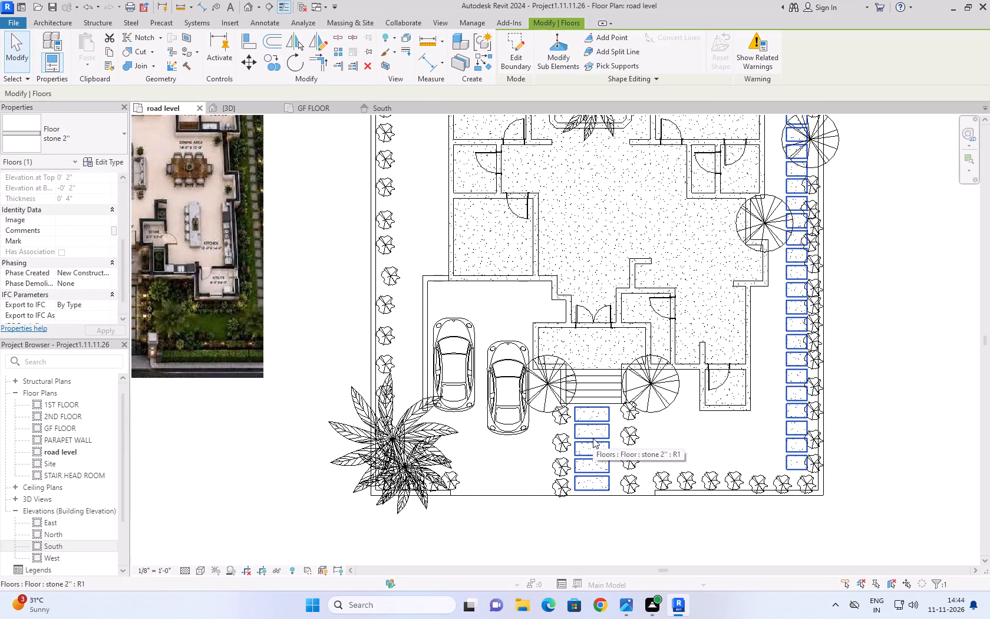
middle_click_drag(523, 307, 520, 403)
scroll(520, 403, "down", 3)
middle_click_drag(559, 312, 547, 386)
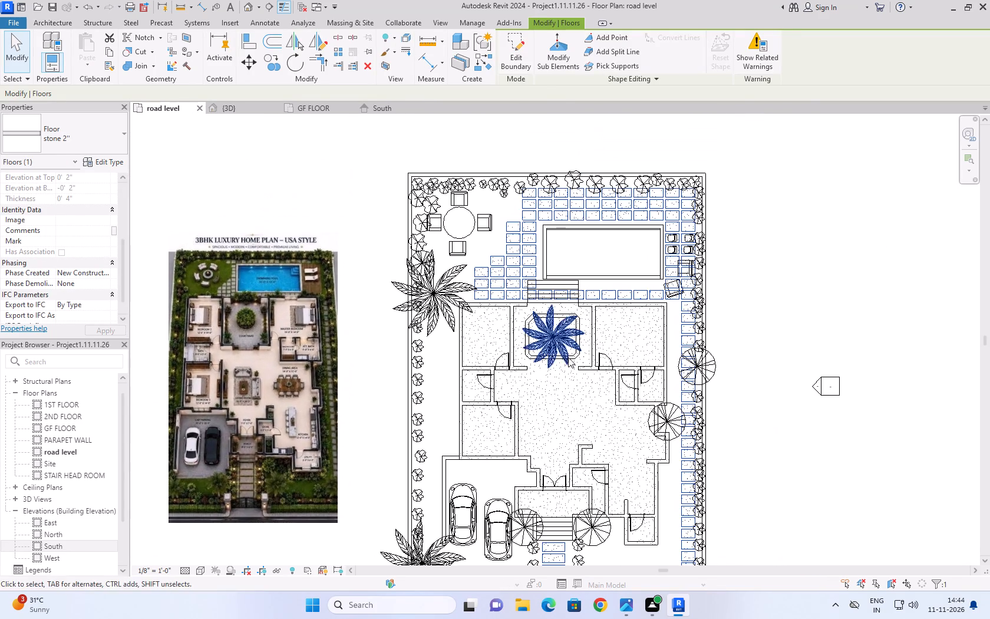
scroll(549, 261, "up", 3)
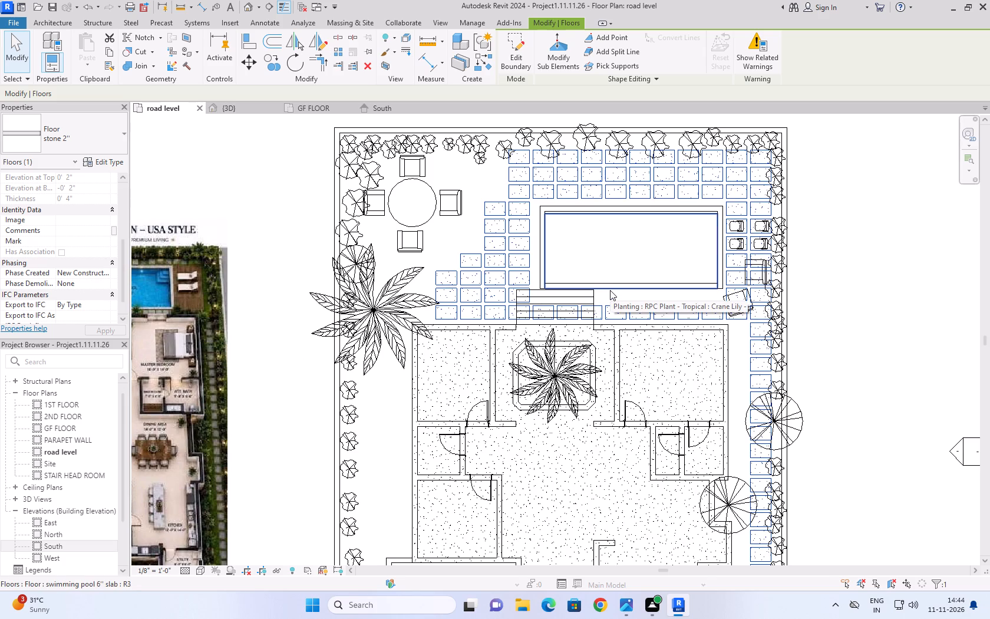
left_click(610, 290)
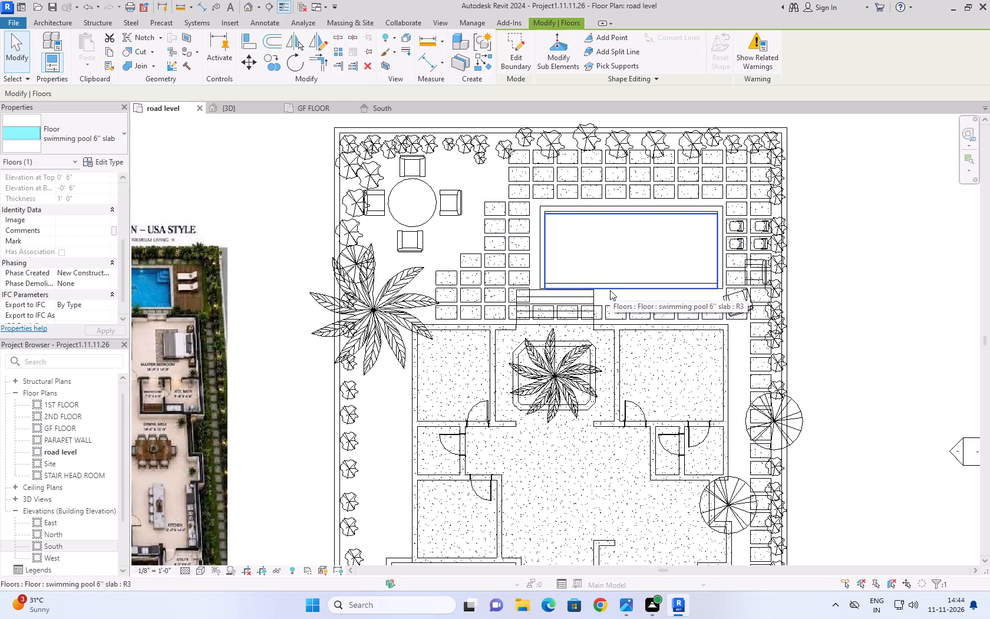
left_click(853, 205)
left_click(699, 216)
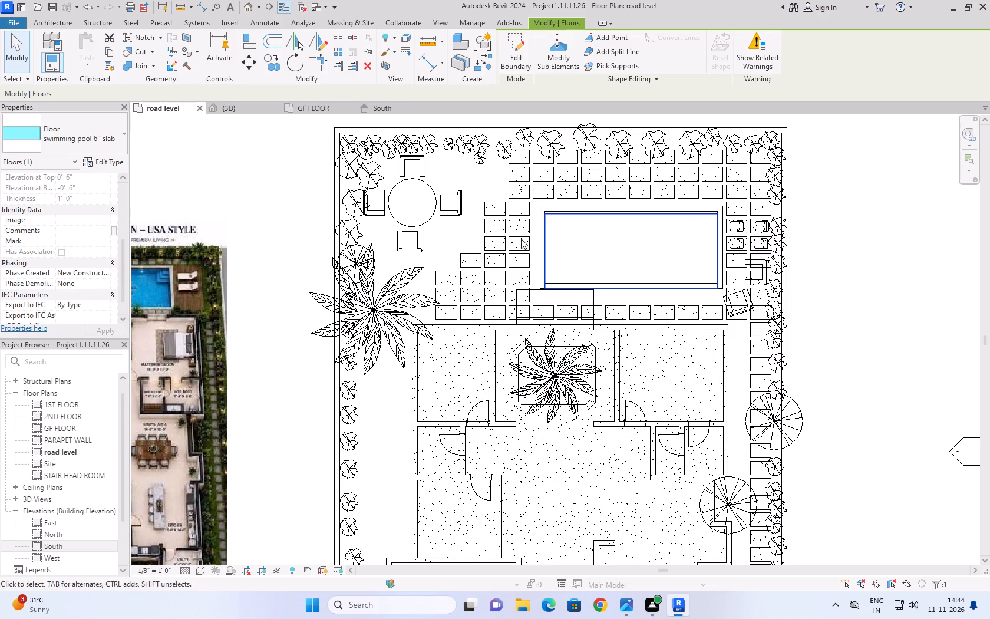
Examine the planter, the courtyard opening and the surrounding room walls in the 3D view.
left_click(236, 108)
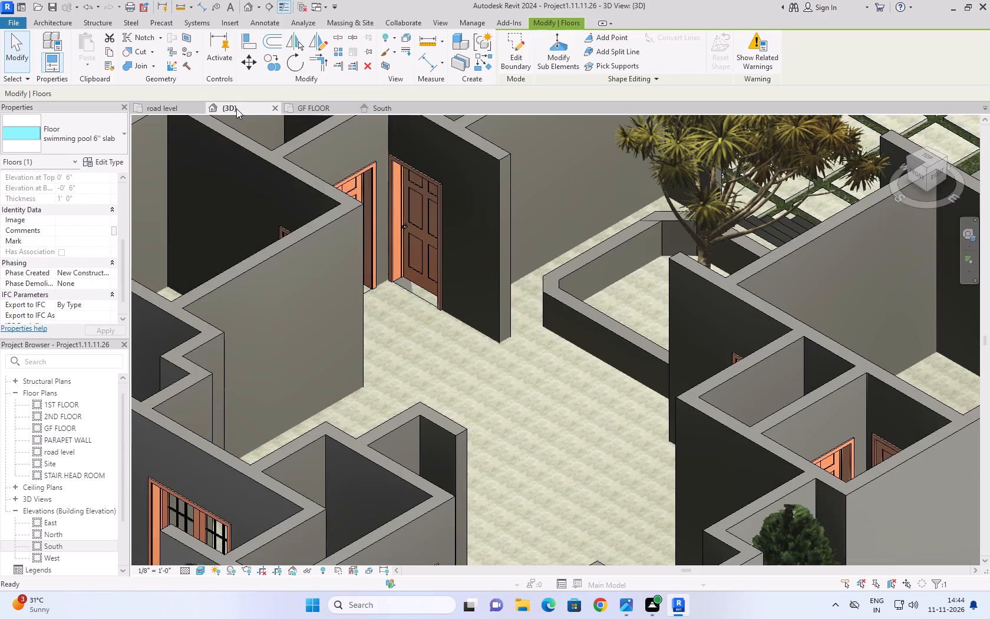
scroll(407, 328, "down", 9)
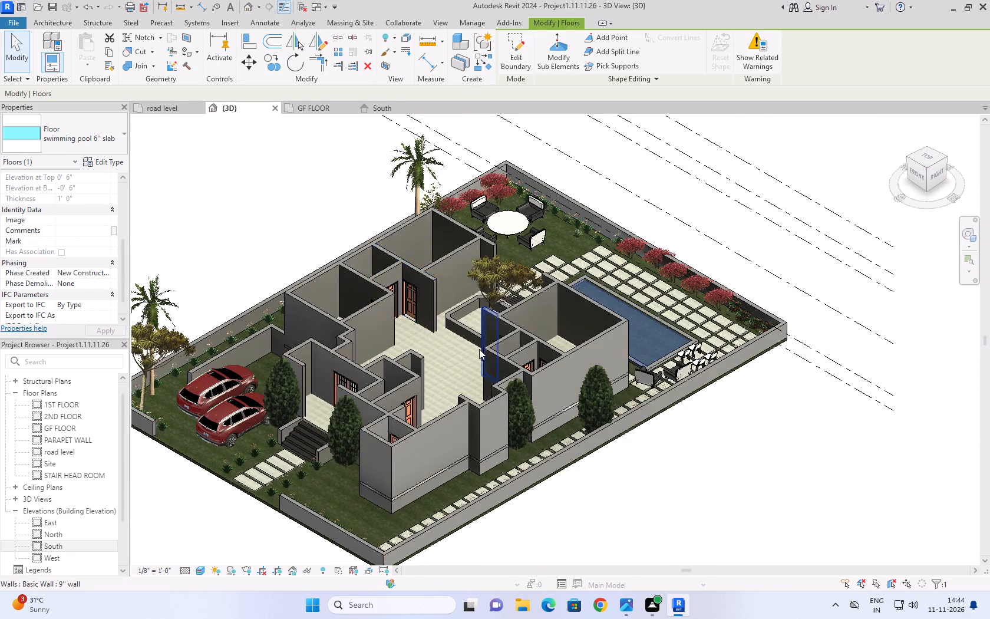
scroll(479, 350, "up", 4)
scroll(392, 219, "up", 3)
scroll(420, 343, "up", 3)
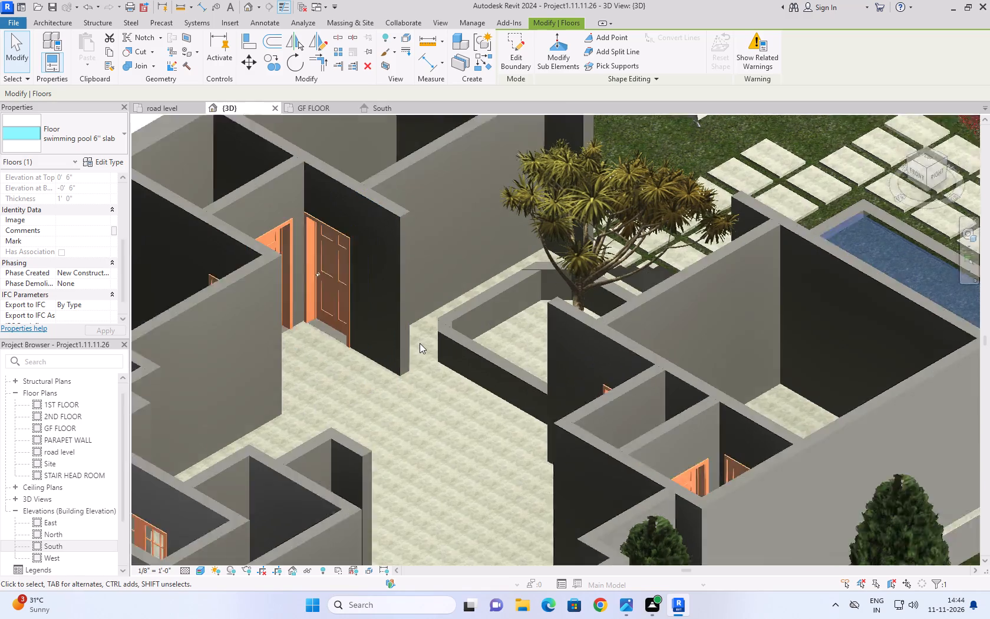
scroll(420, 343, "up", 3)
scroll(420, 343, "down", 8)
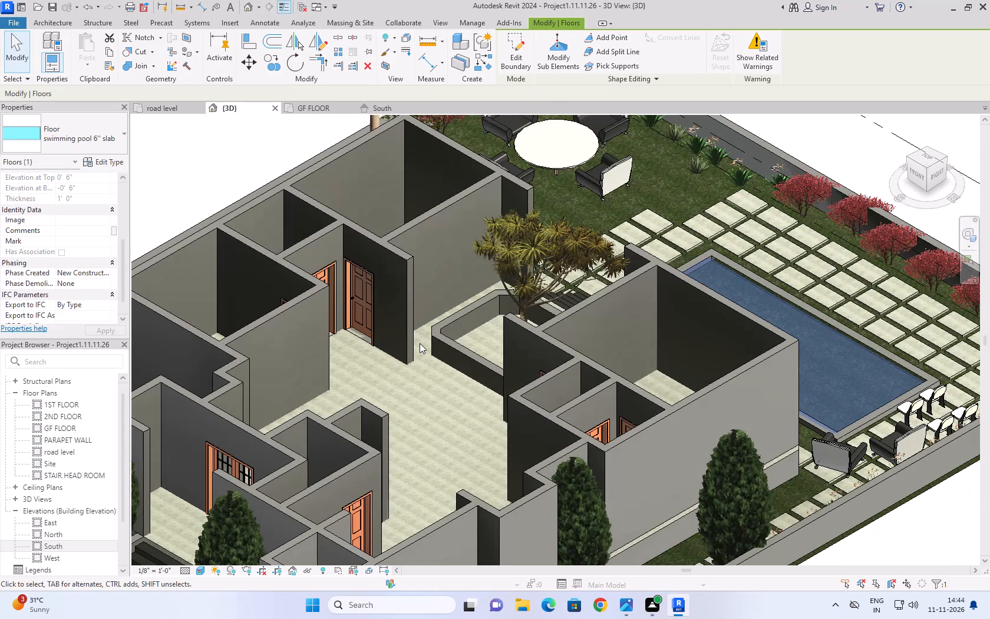
scroll(420, 343, "up", 2)
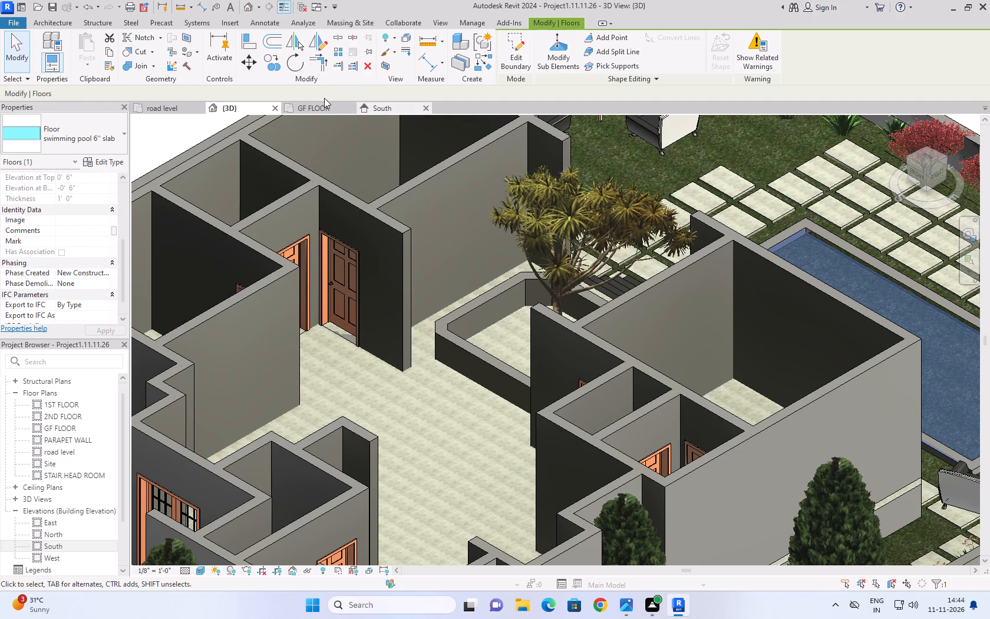
In the road level plan, nudge the 9" wall southwest of the planter, with the bedroom door in it, slightly south.
left_click(177, 107)
scroll(443, 231, "down", 4)
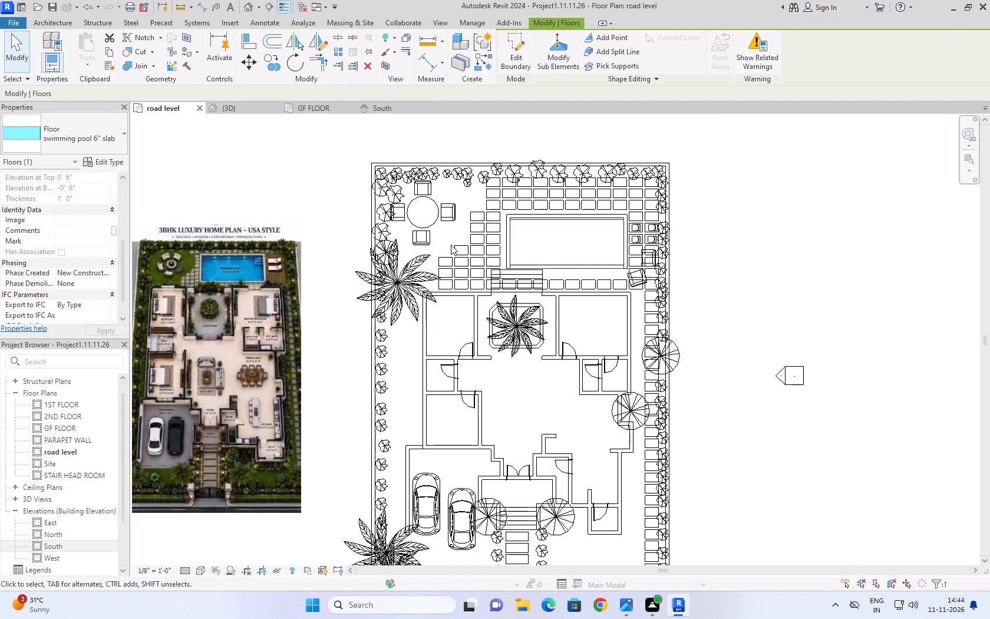
scroll(487, 362, "up", 5)
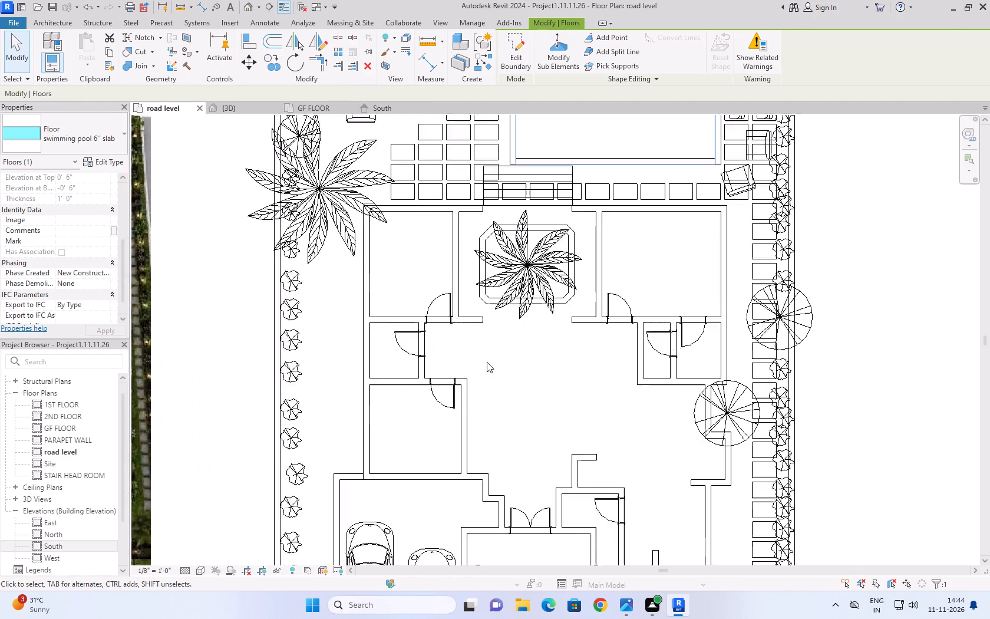
scroll(487, 362, "up", 3)
left_click(457, 301)
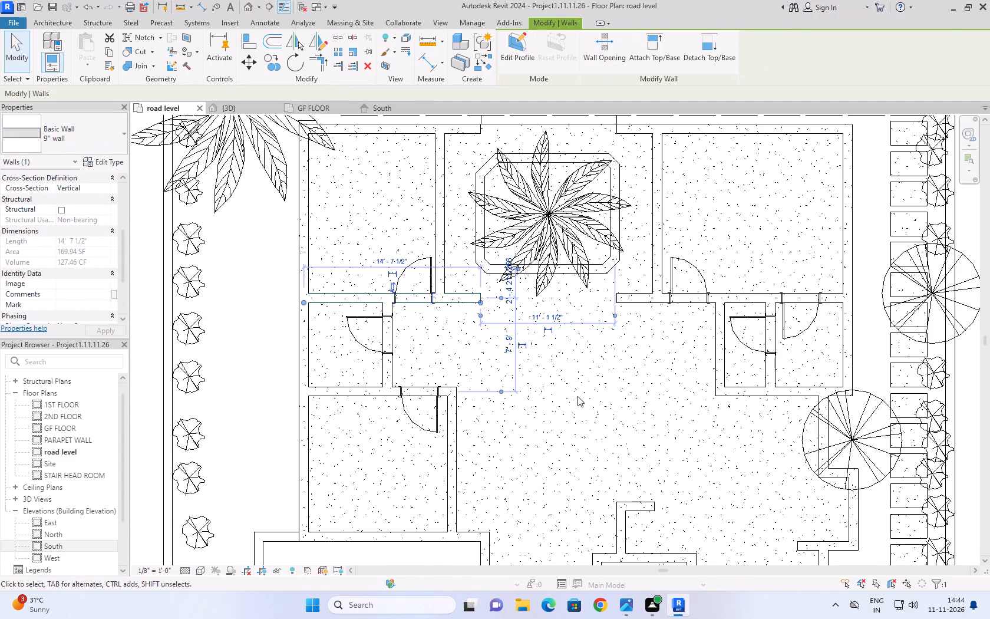
key("Down")
key("Down")
key("Down")
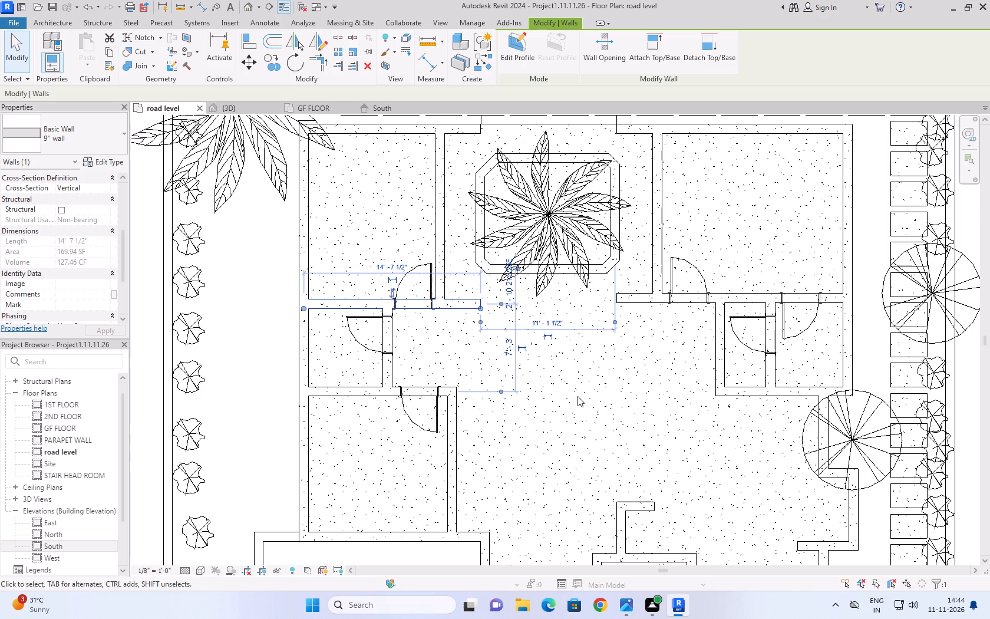
key("Down")
Nudge the short 9" wall southeast of the planter slightly south.
left_click(632, 288)
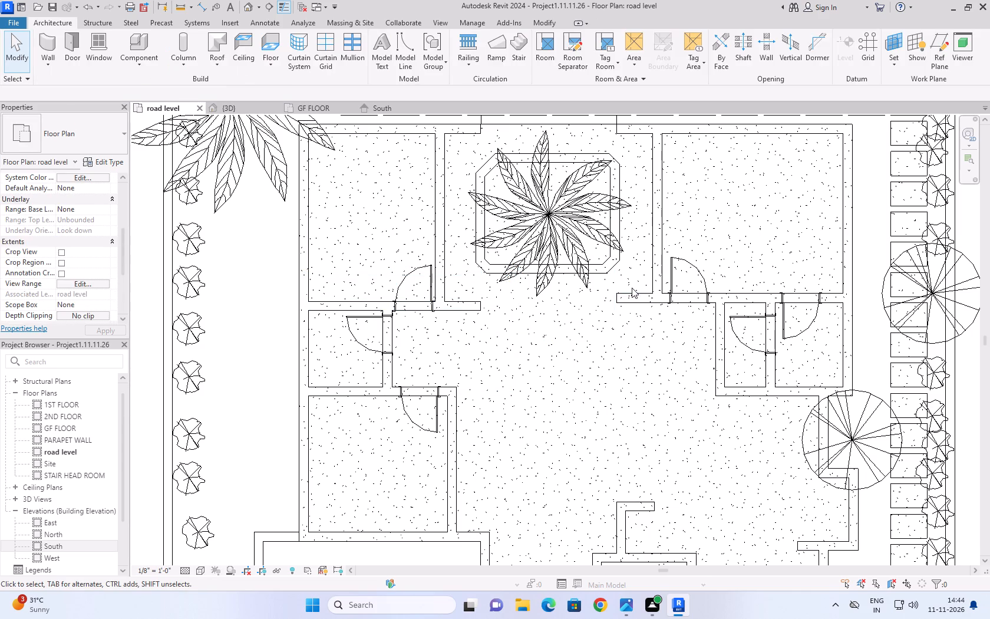
left_click(632, 293)
key("Down")
key("Down")
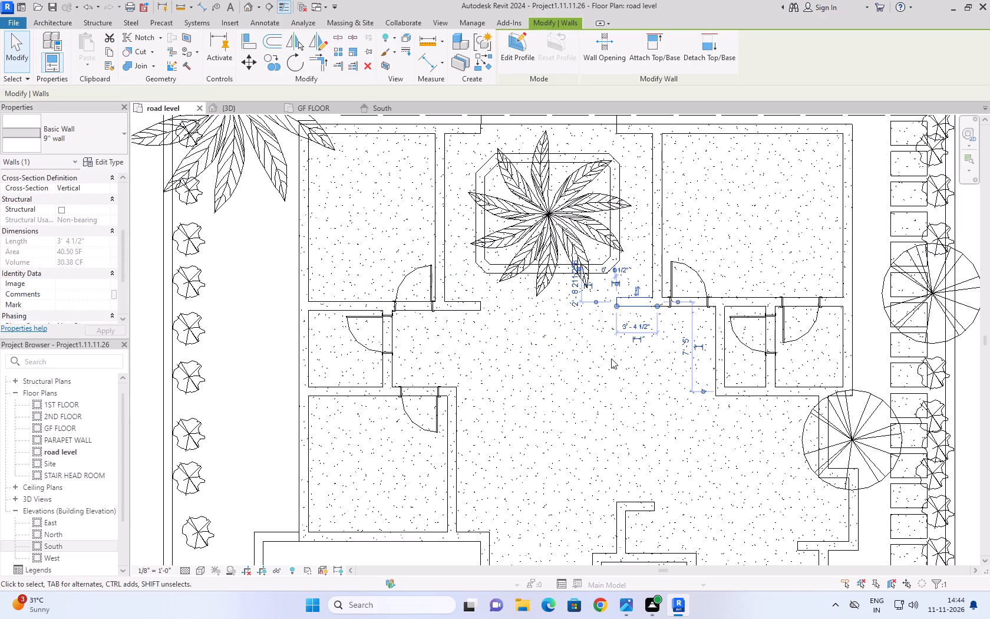
key("Down")
left_click(268, 332)
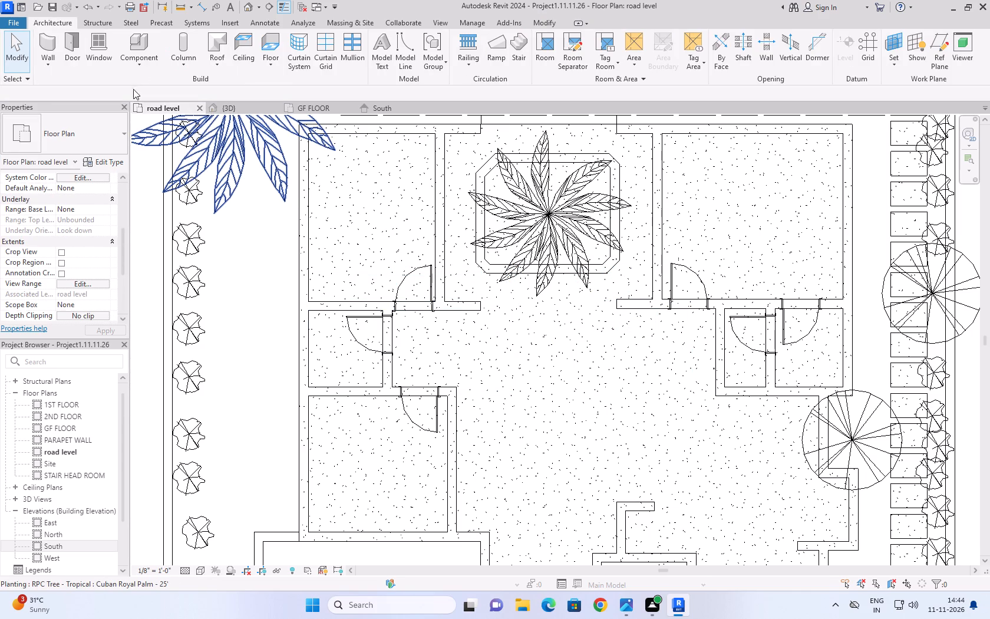
Align the south face of the wall southeast of the planter with the south face of the wall southwest of it.
key("a")
key("l")
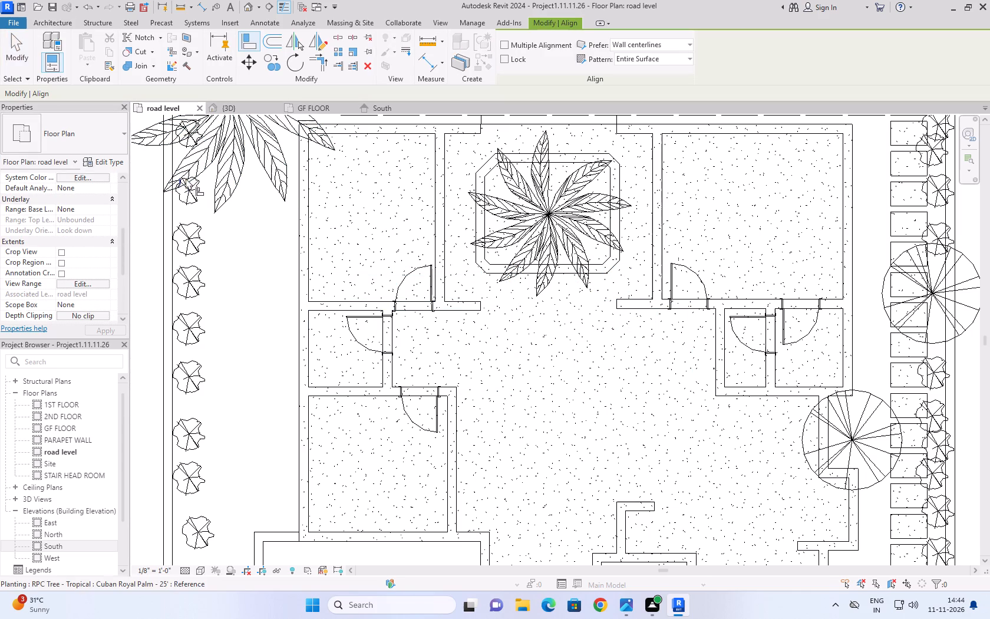
left_click(476, 312)
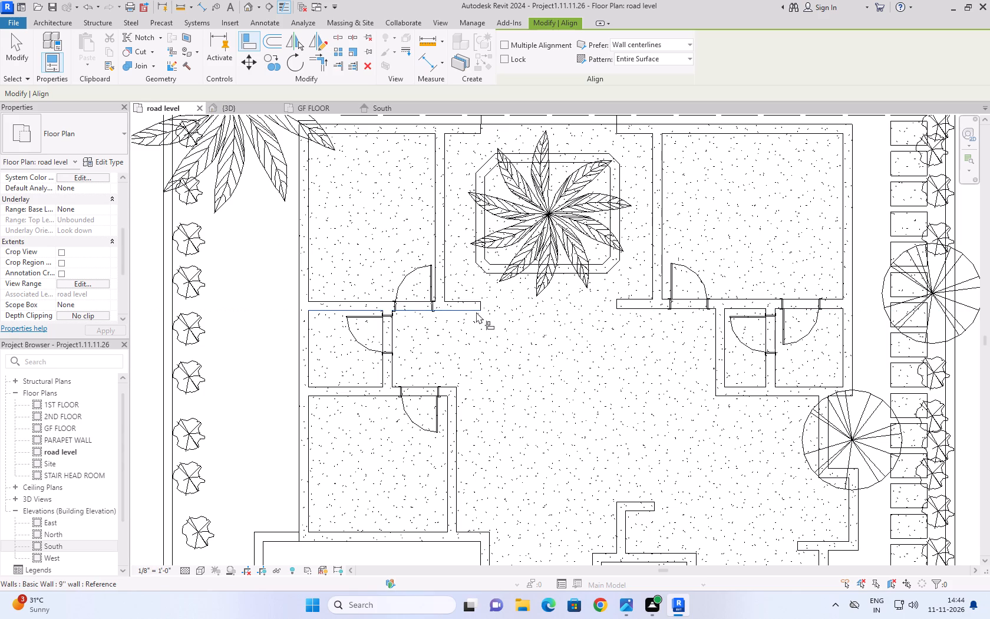
scroll(649, 304, "up", 4)
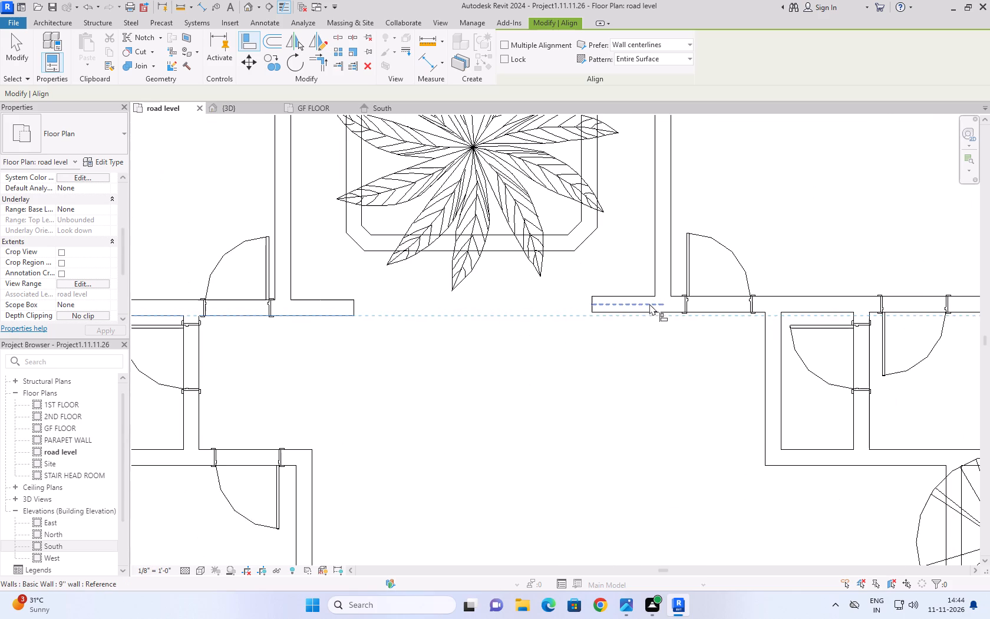
left_click(649, 309)
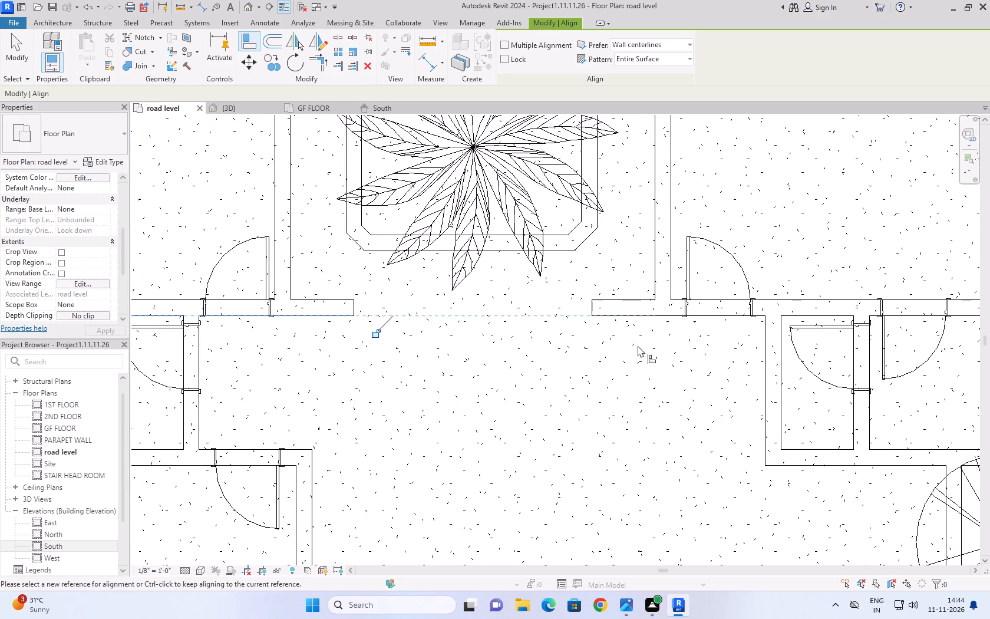
scroll(619, 351, "down", 5)
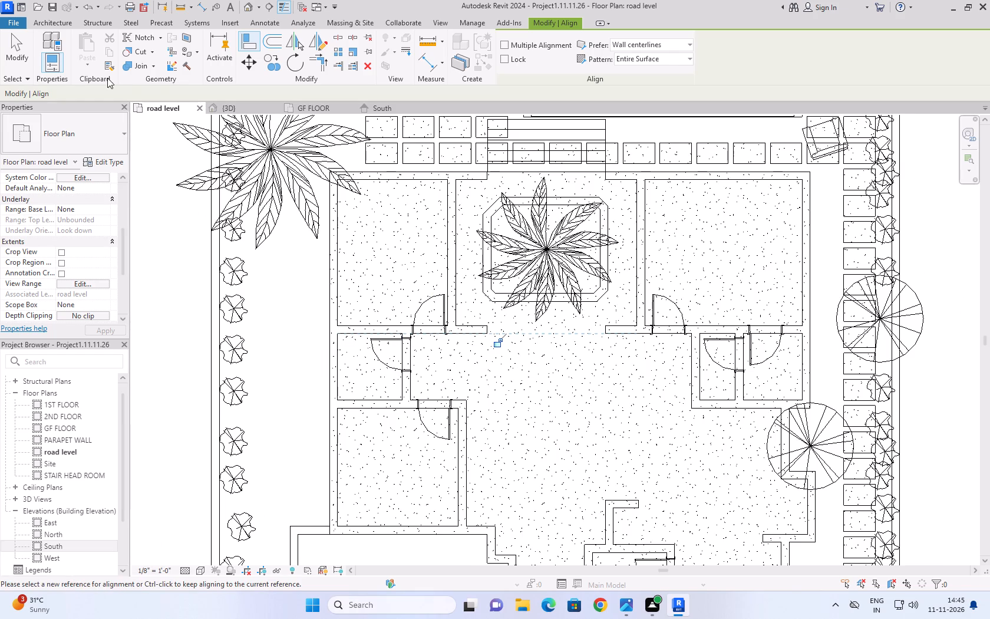
left_click(14, 51)
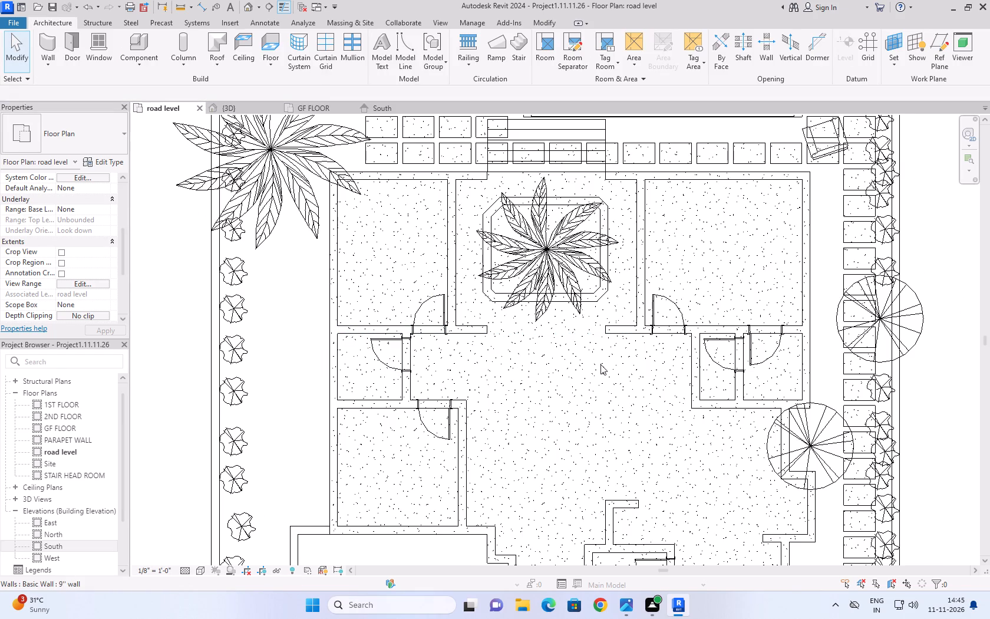
Check the spacing between the planter's south wall and the walls flanking the courtyard opening.
left_click(532, 302)
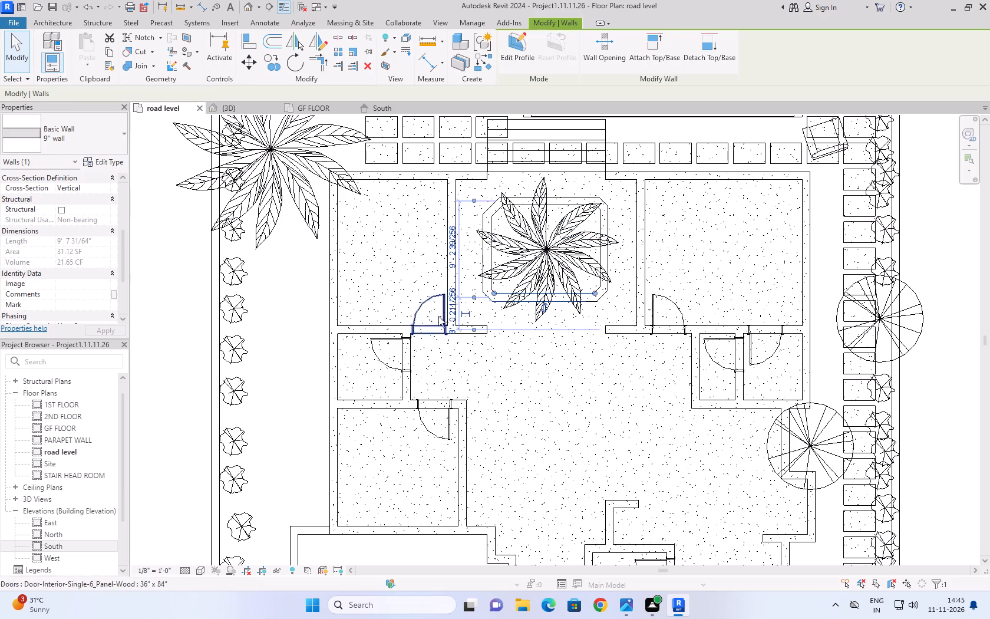
scroll(424, 325, "up", 9)
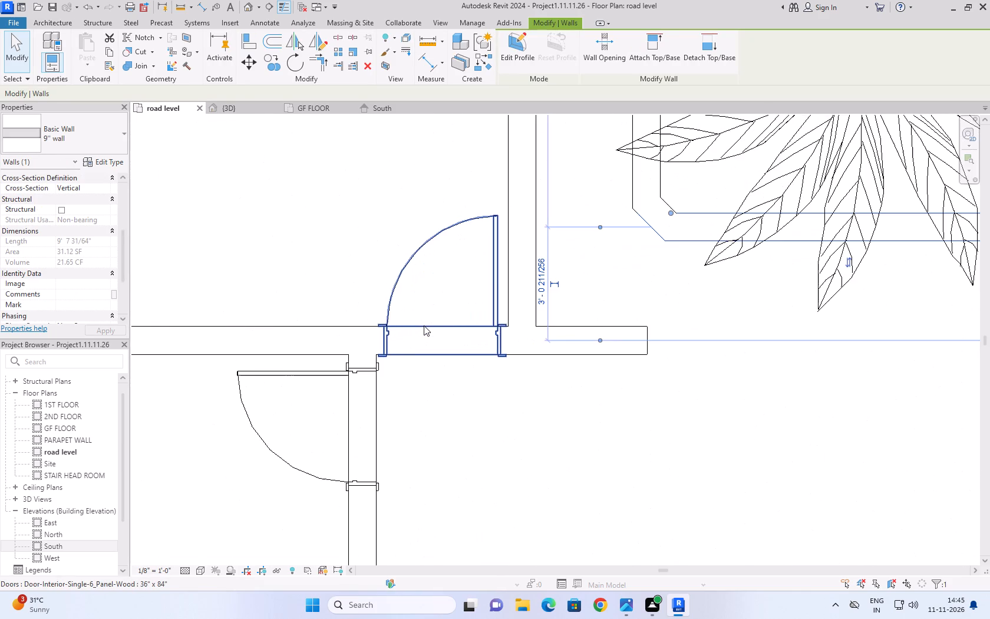
scroll(651, 351, "down", 3)
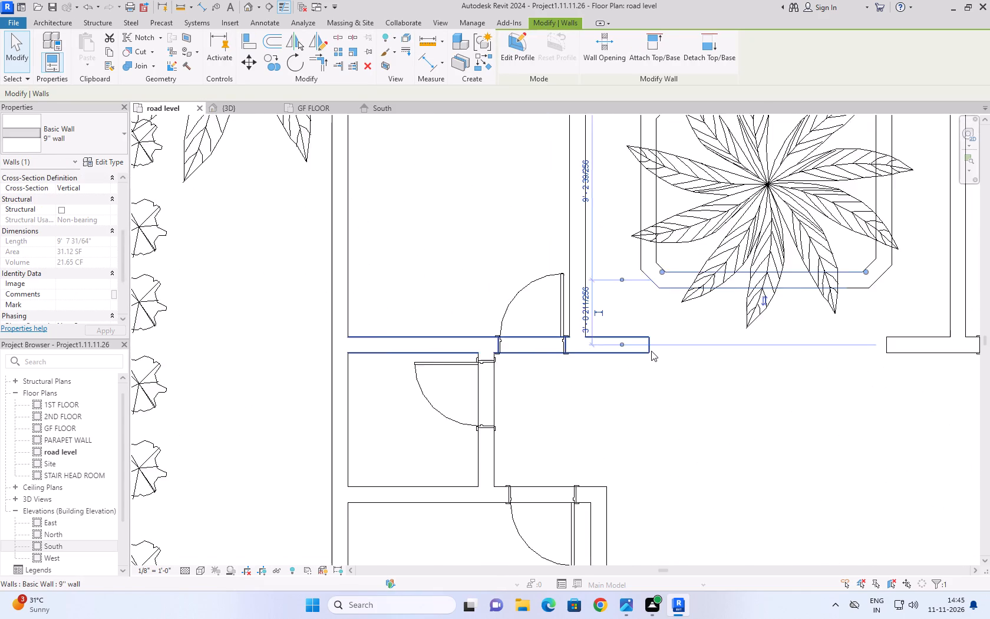
scroll(651, 351, "down", 6)
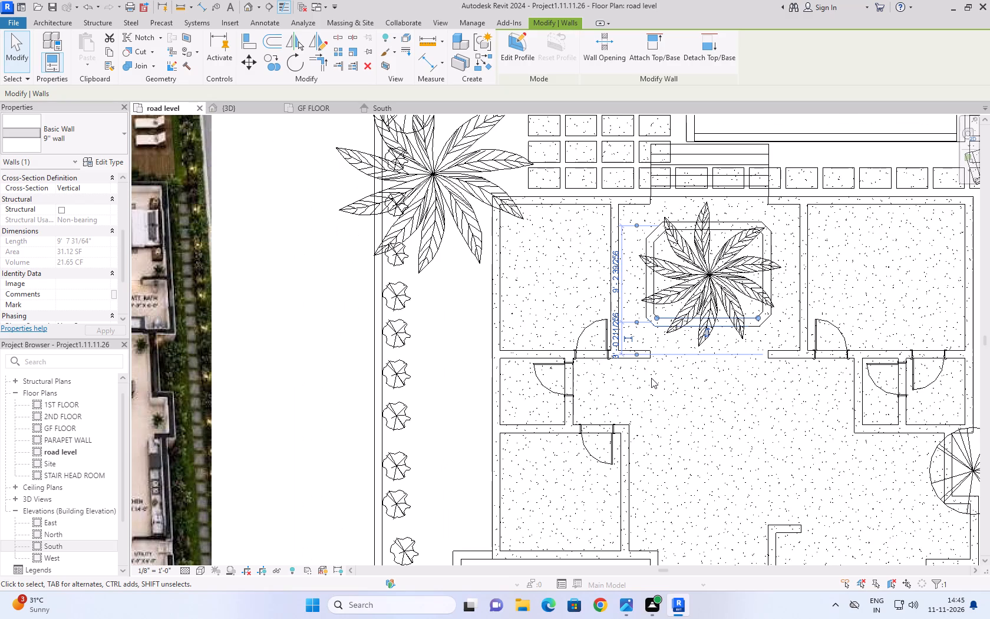
left_click(15, 52)
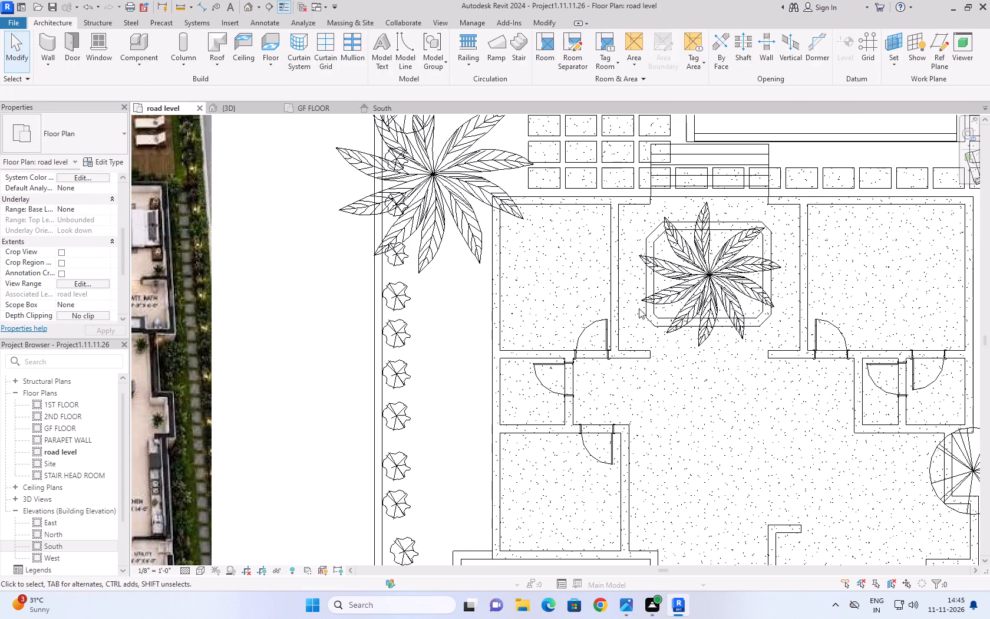
Align the free ends of the two walls flanking the courtyard opening with the planter's outer west and east faces.
scroll(643, 355, "up", 4)
left_click(680, 389)
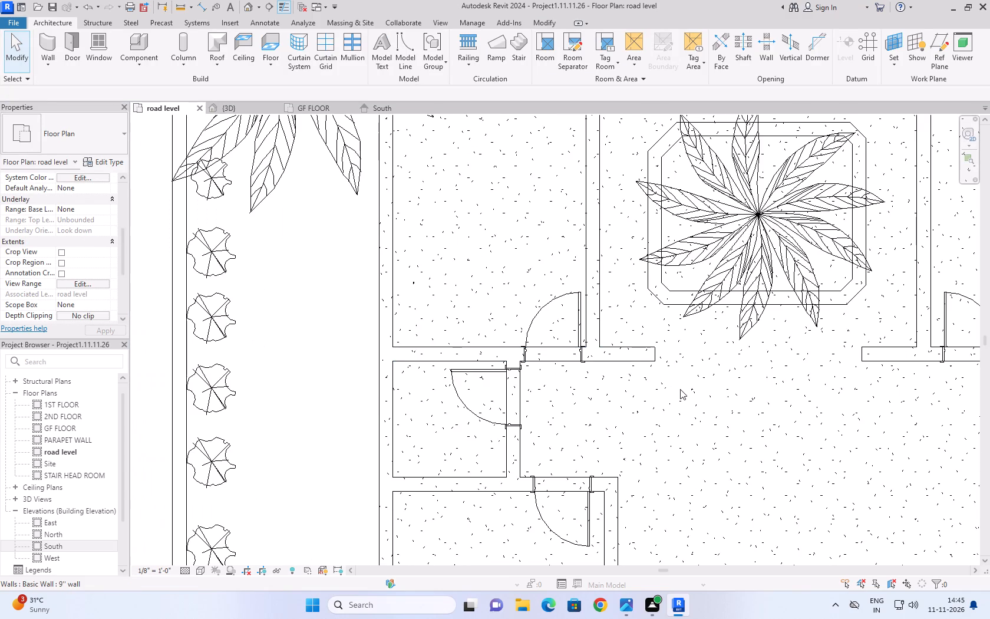
type("al")
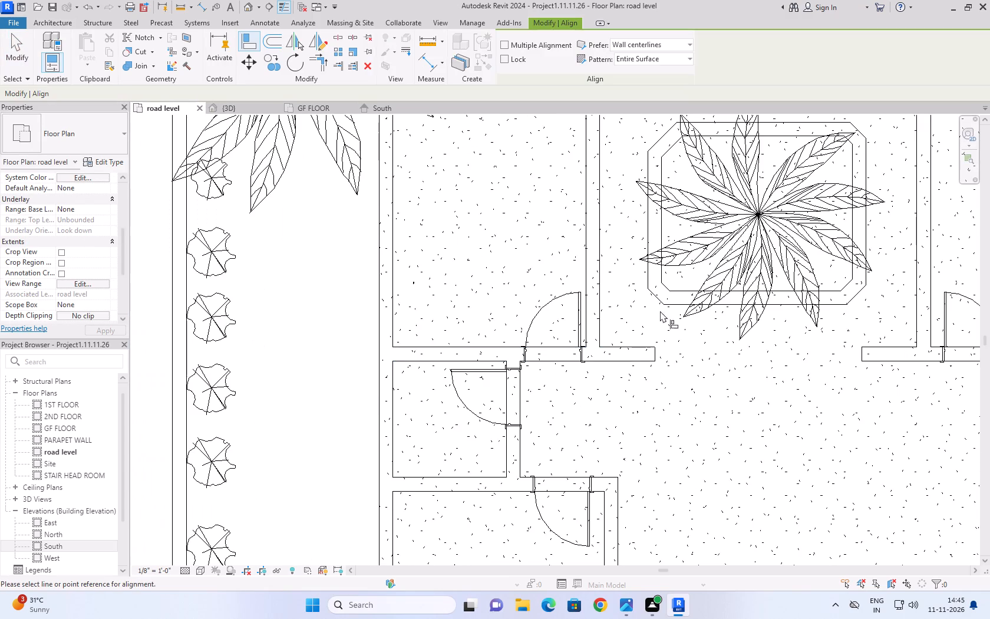
left_click(646, 274)
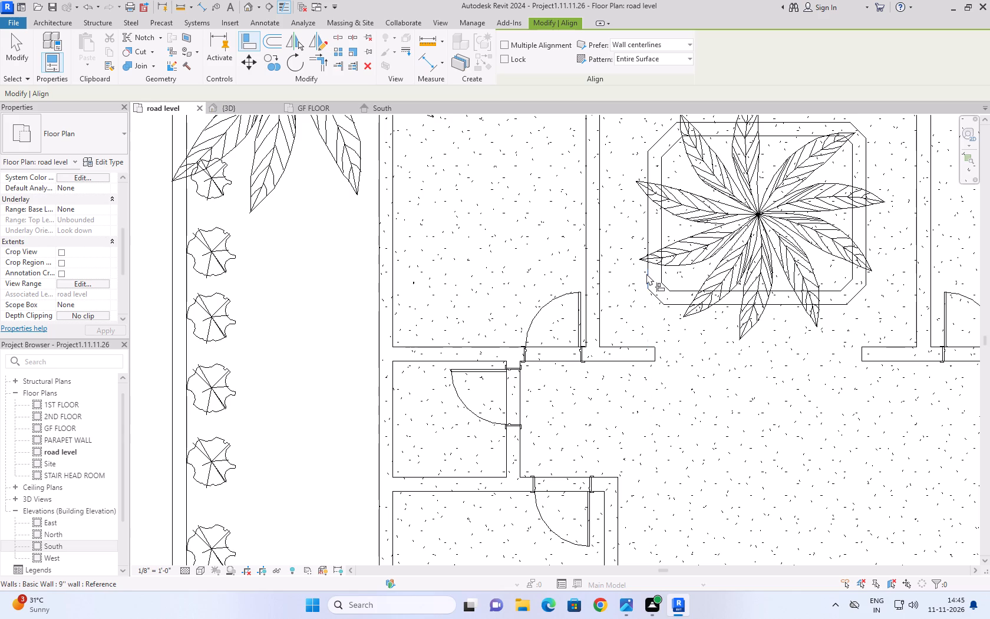
left_click(655, 351)
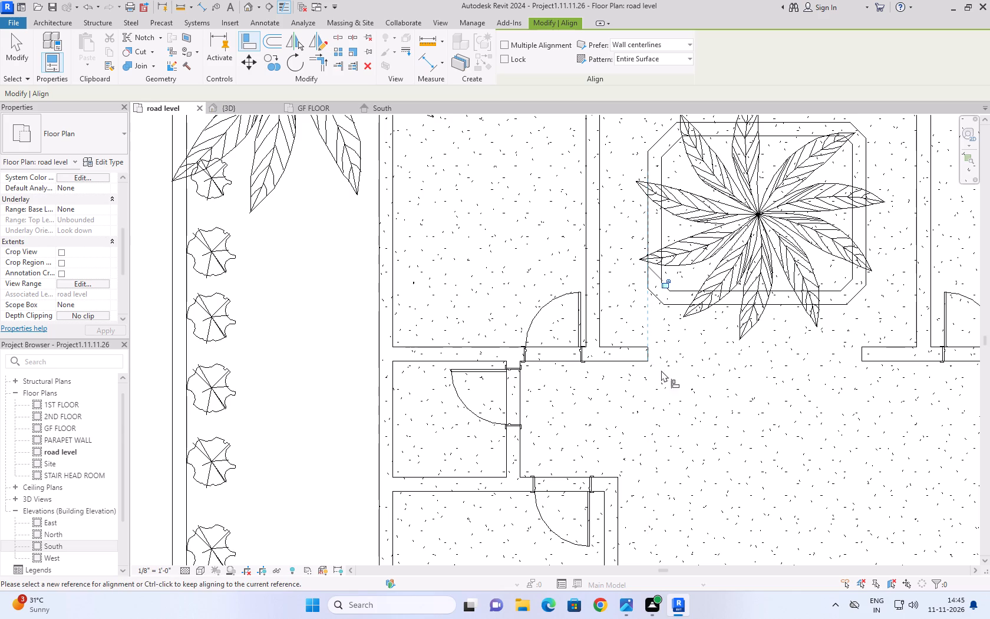
left_click(864, 237)
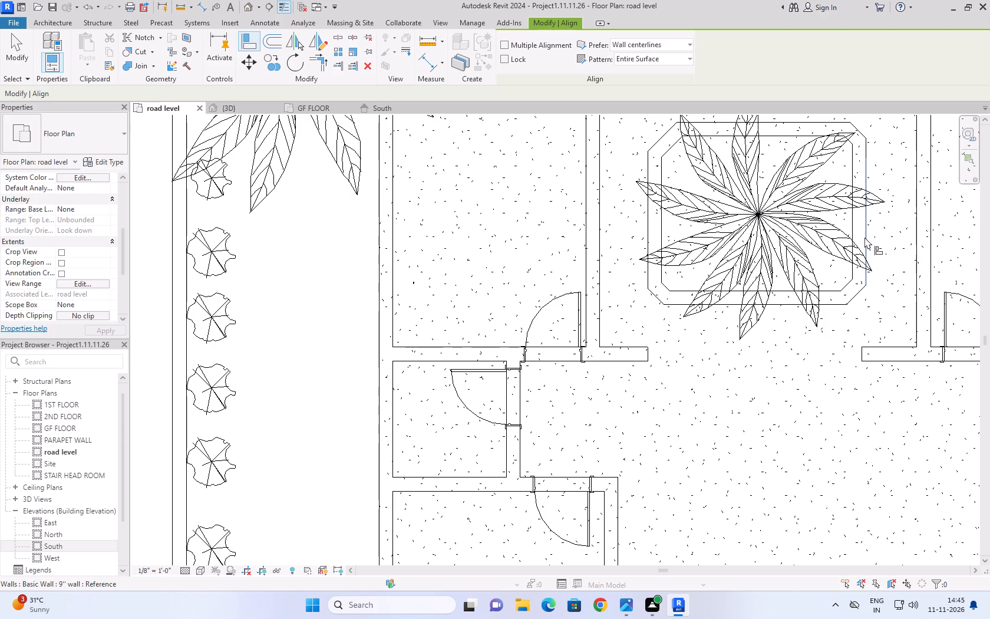
left_click(862, 350)
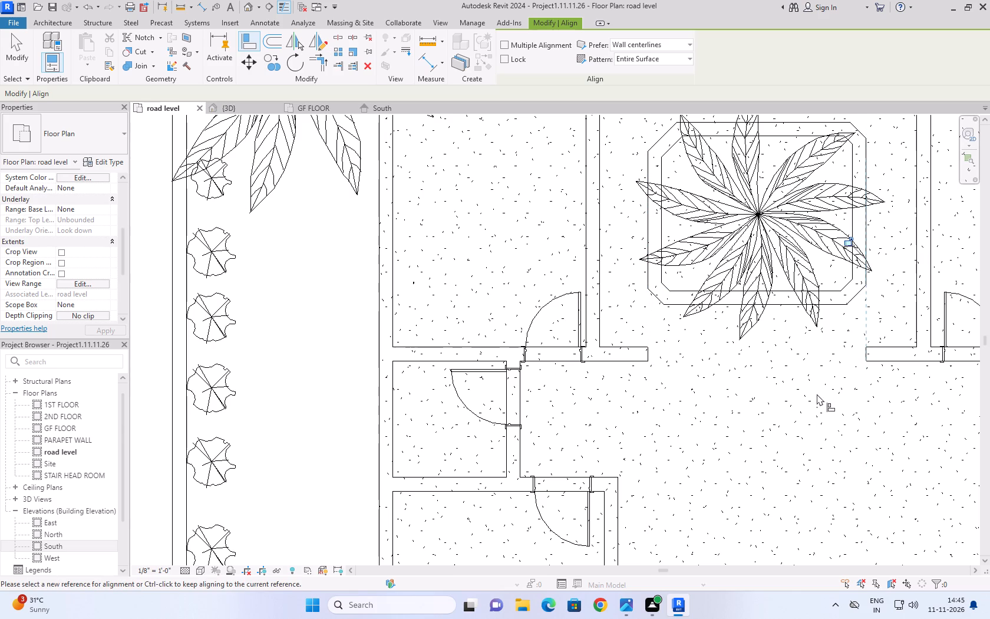
scroll(817, 394, "down", 5)
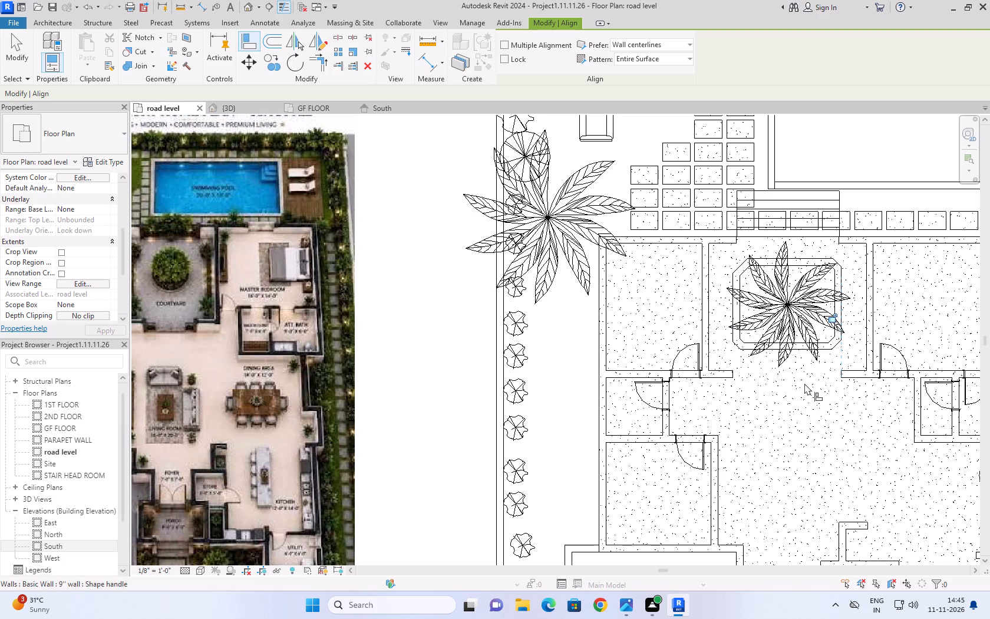
left_click(16, 42)
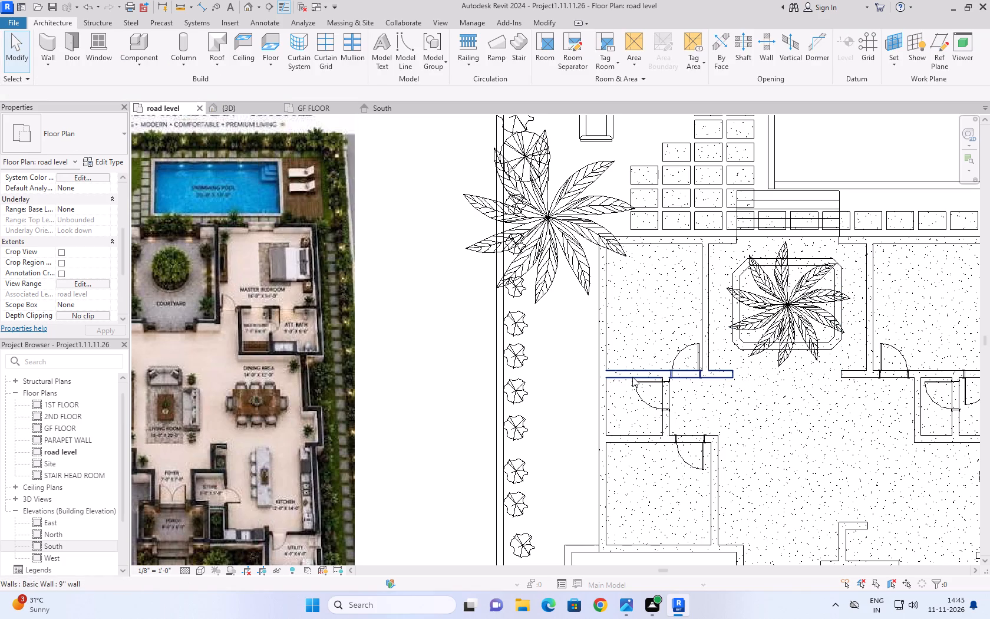
Place an aligned dimension from the courtyard's west wall face to the free end of the wall southwest of the planter.
type("di")
scroll(718, 371, "up", 8)
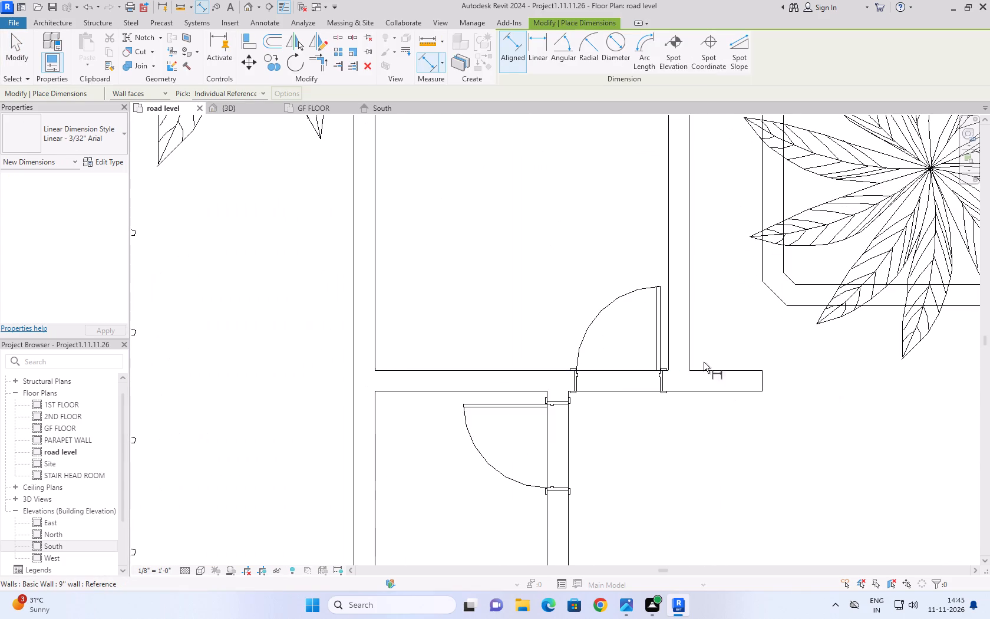
left_click(689, 364)
left_click(762, 377)
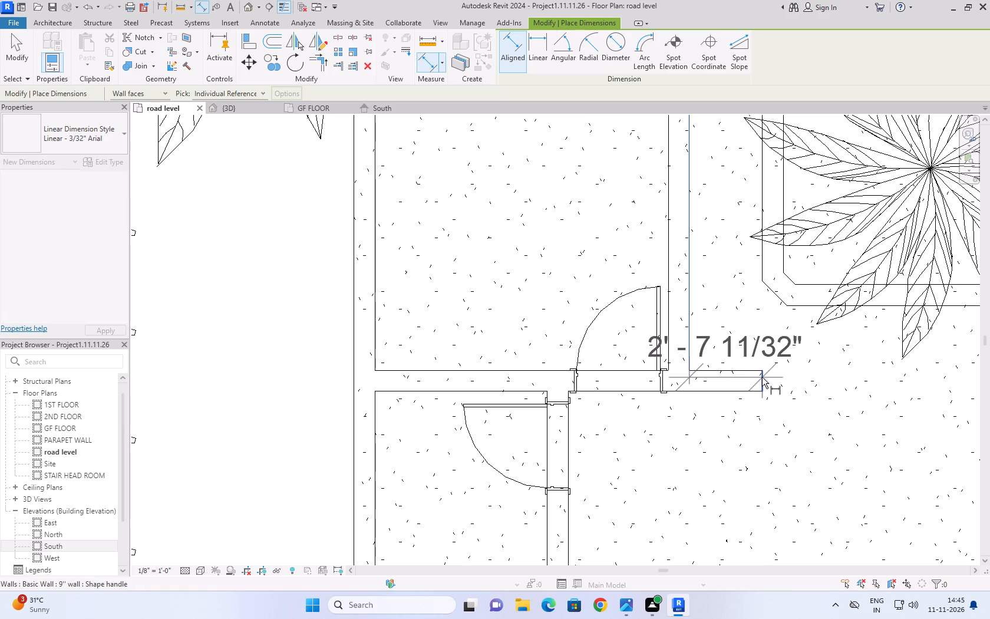
scroll(763, 366, "down", 8)
left_click(764, 361)
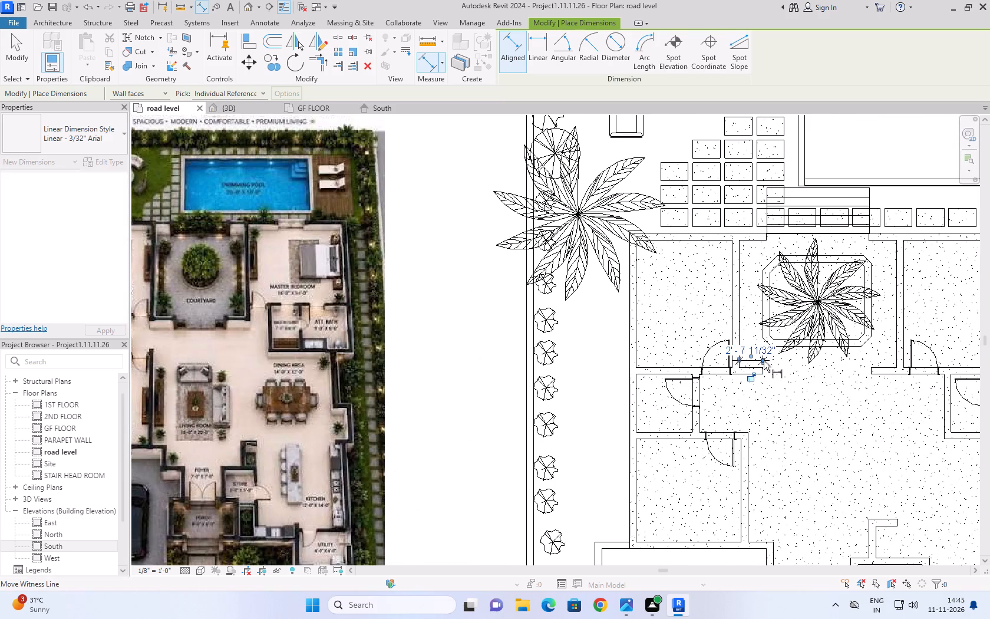
middle_click_drag(822, 383, 753, 416)
scroll(808, 383, "up", 1)
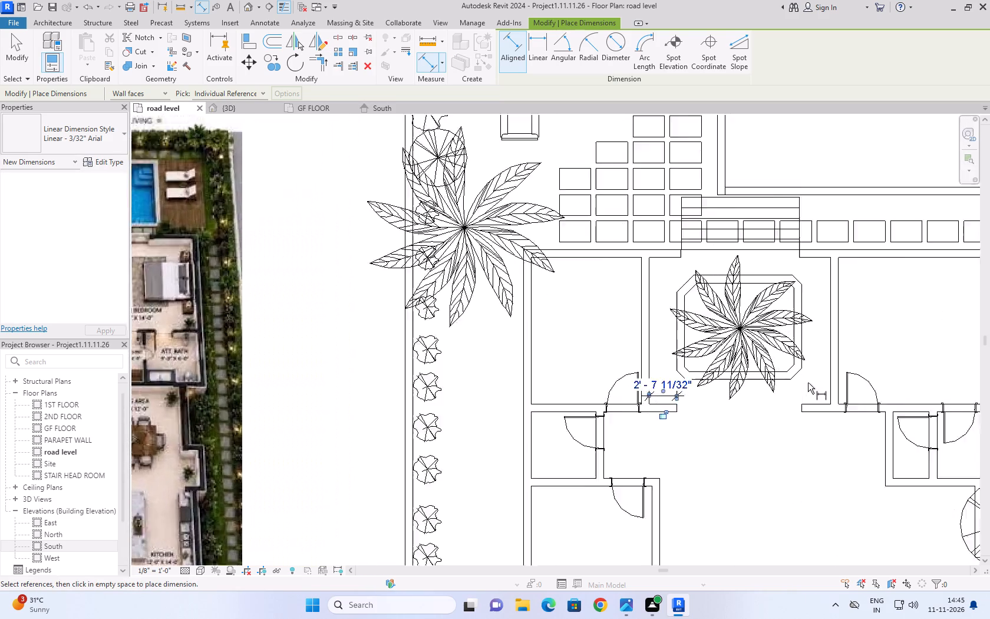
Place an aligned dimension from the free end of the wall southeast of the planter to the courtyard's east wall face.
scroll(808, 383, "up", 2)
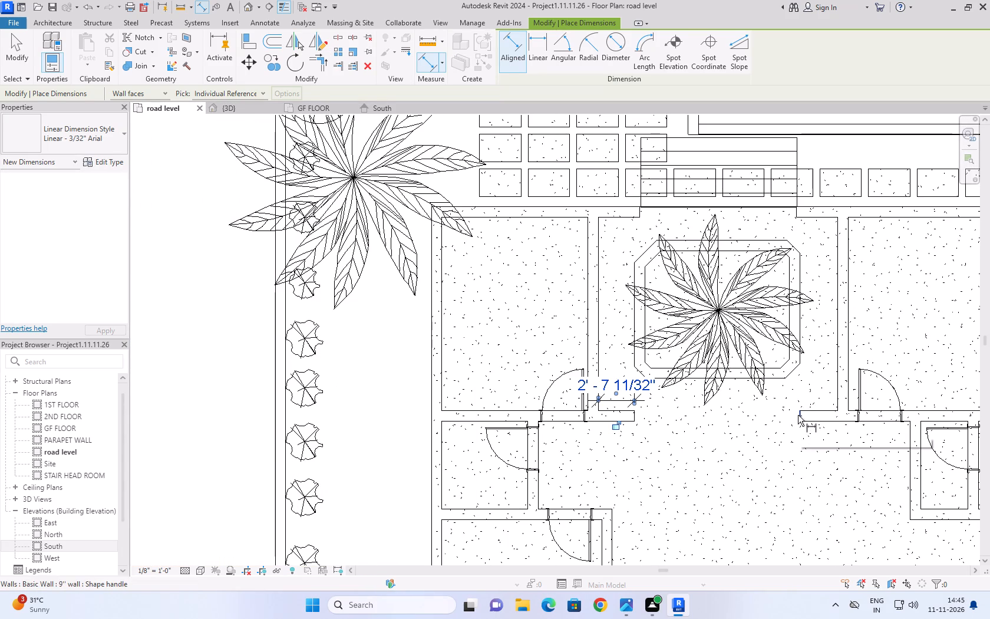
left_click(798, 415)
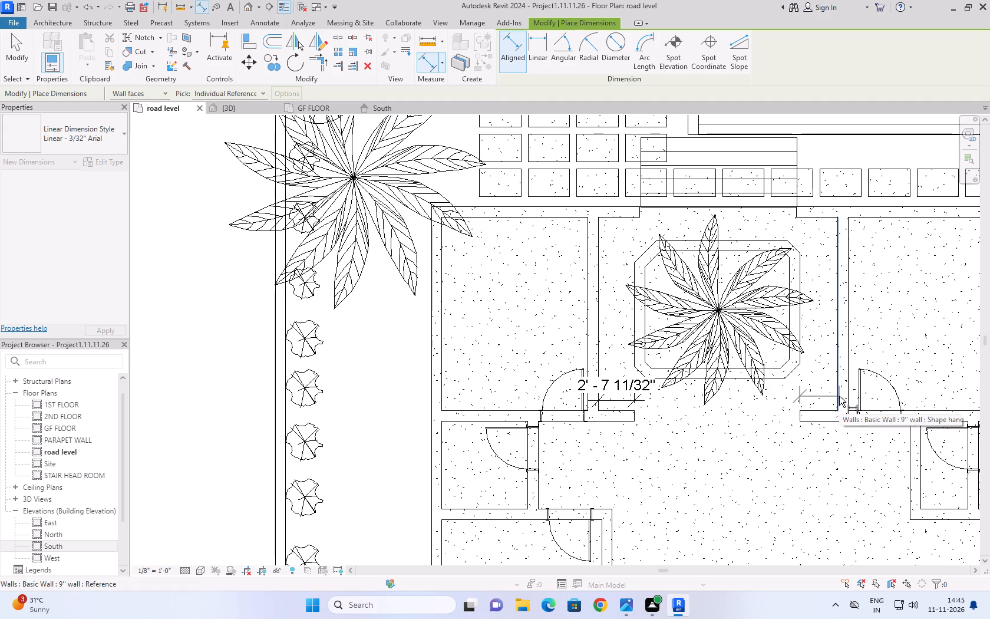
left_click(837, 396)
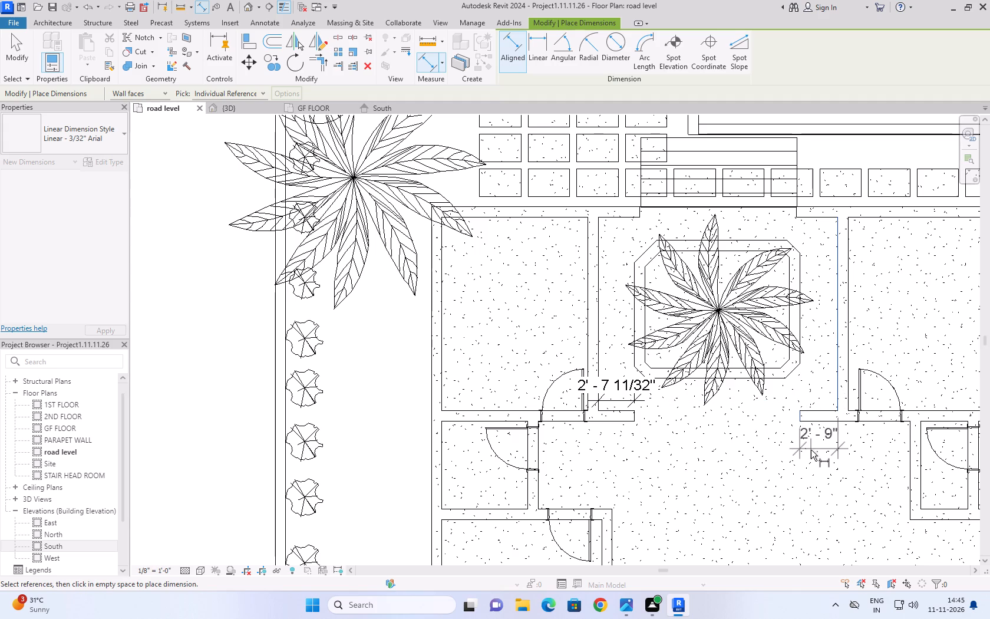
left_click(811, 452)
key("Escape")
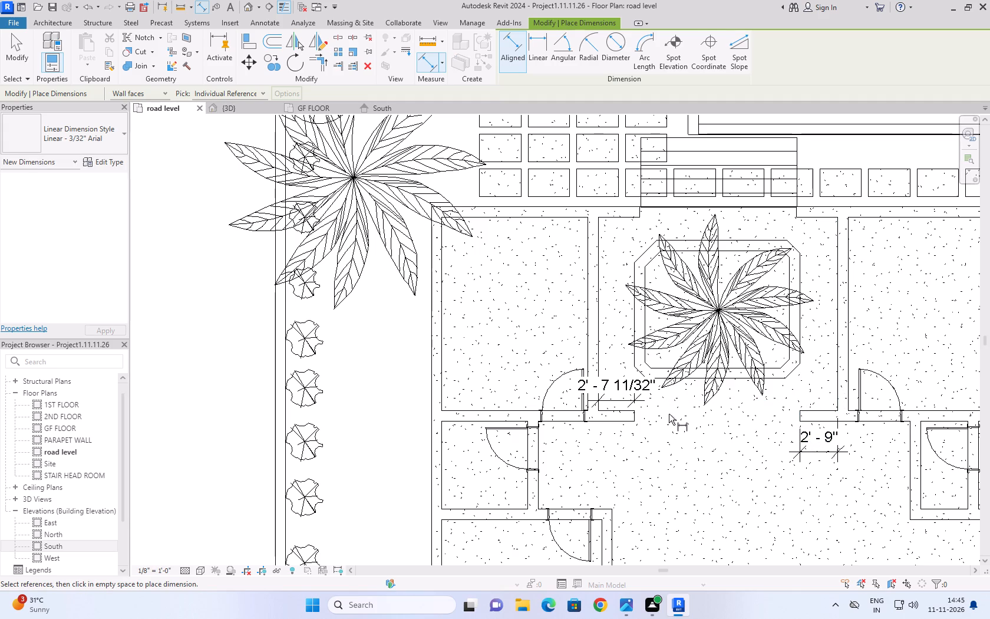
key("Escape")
Delete the two aligned dimensions at the free ends of the walls flanking the courtyard opening.
left_click(638, 387)
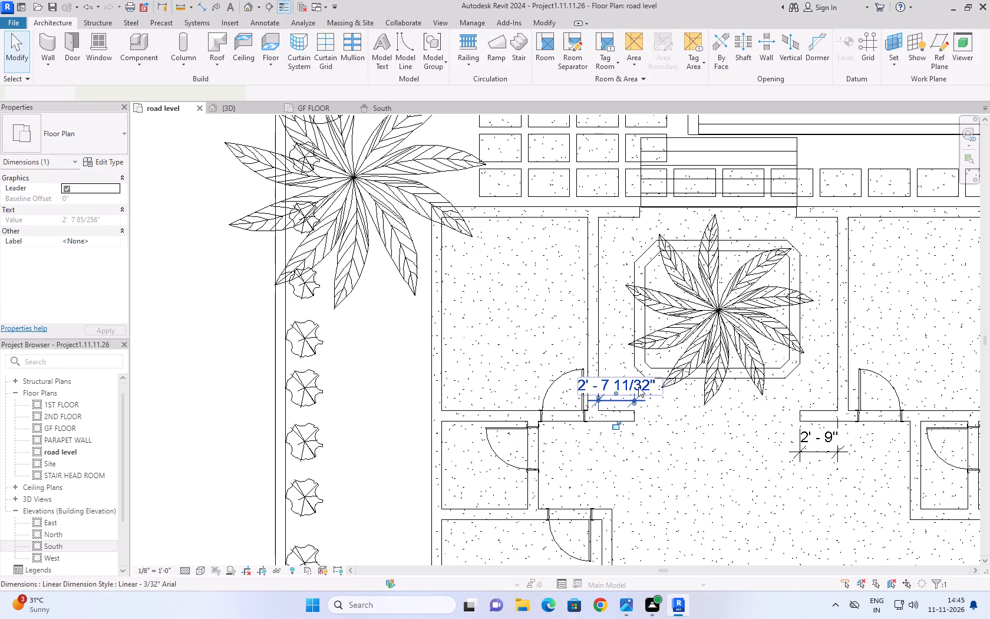
key("Escape")
key("Escape")
key("Escape")
key("Escape")
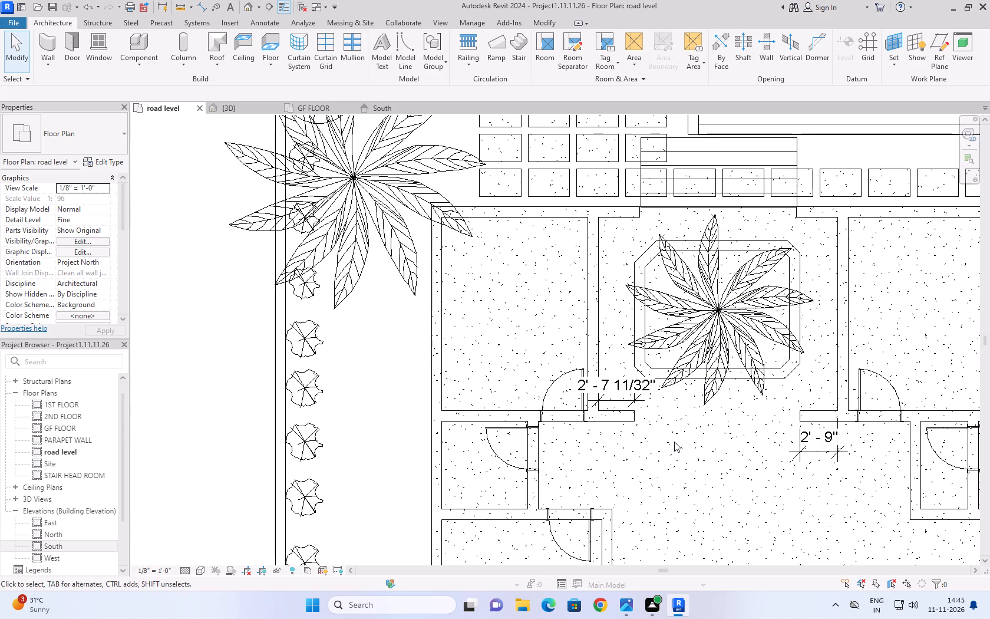
key("Escape")
left_click(616, 391)
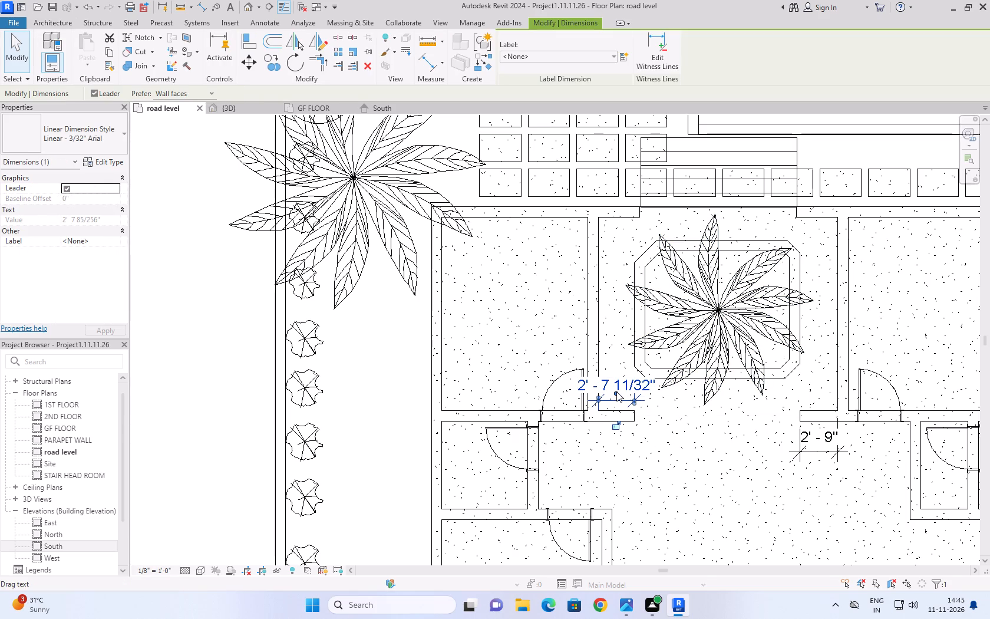
type("sa")
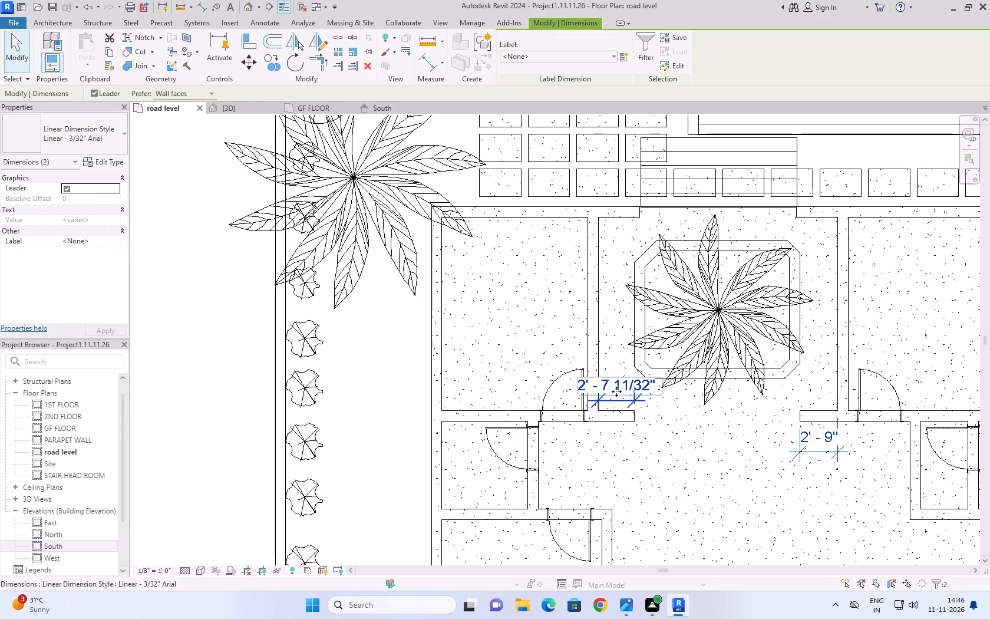
key("Delete")
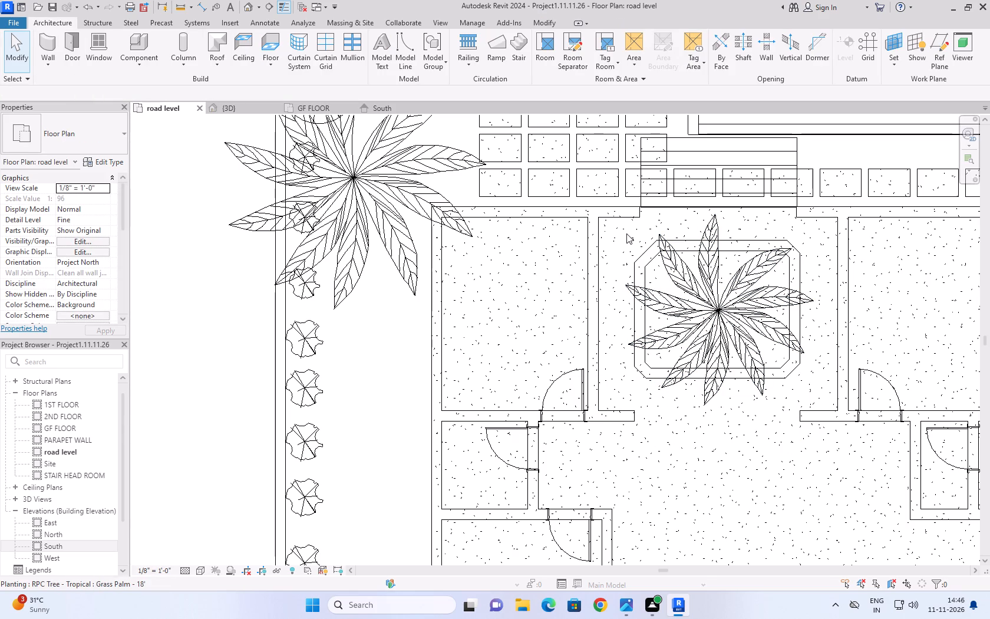
Nudge the eight planter walls two increments east within the courtyard.
left_click_drag(626, 233, 819, 383)
key("Right")
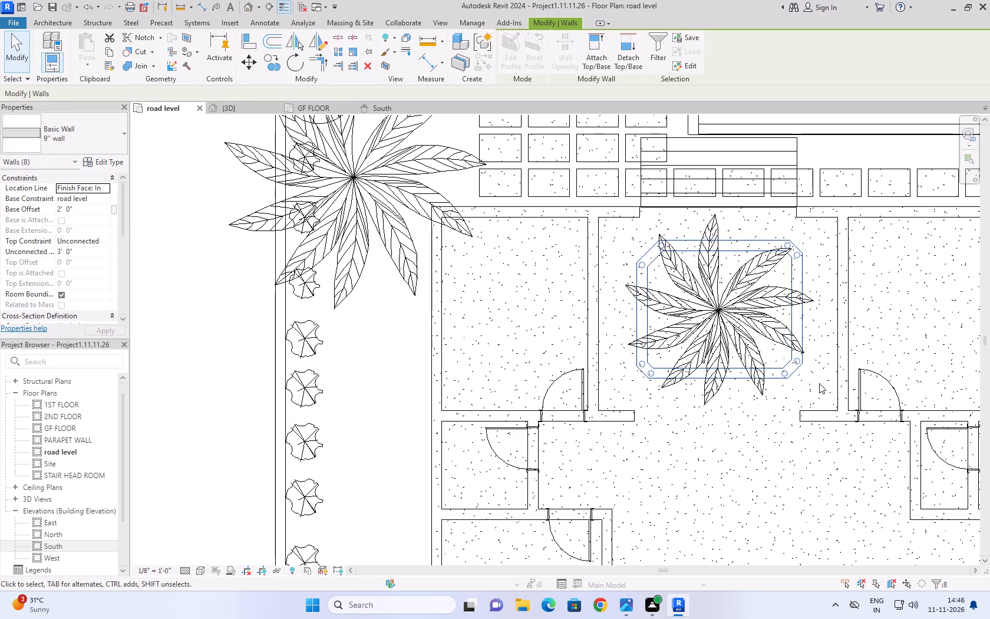
key("Right")
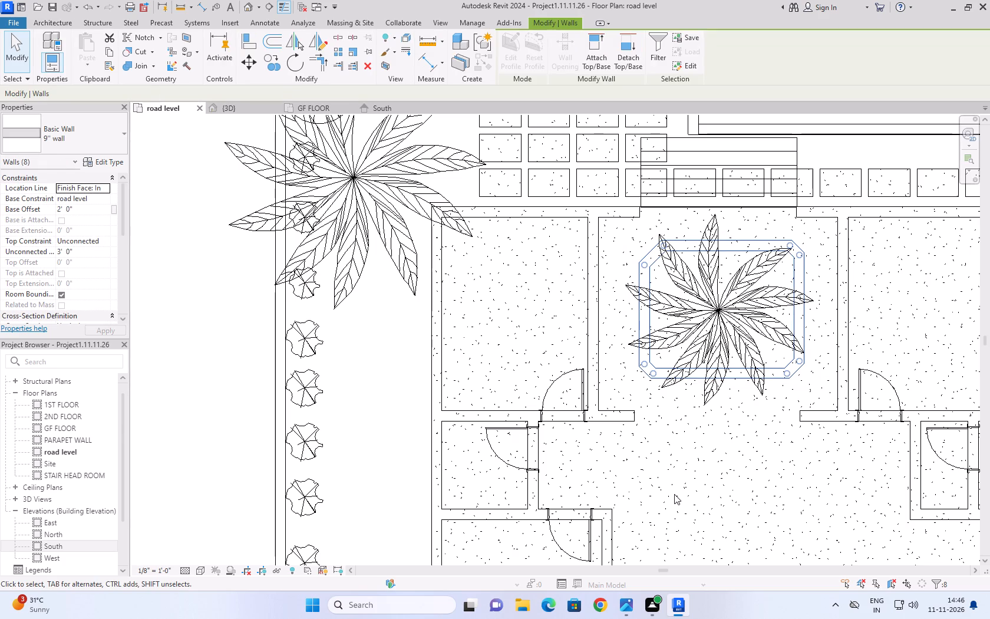
left_click(674, 494)
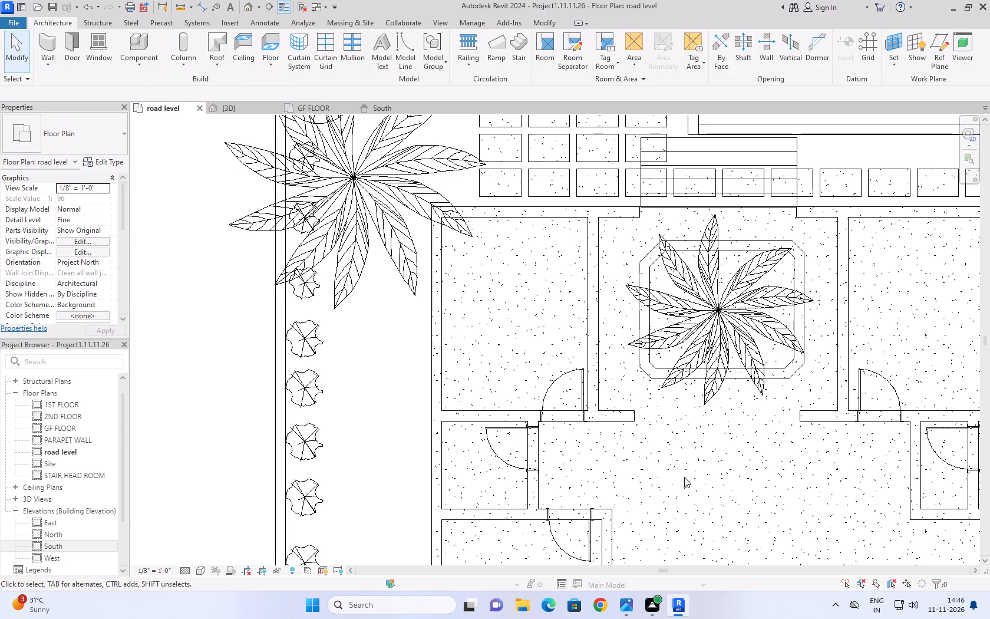
Align the free end of the wall southwest of the planter with the planter's outer west face.
scroll(684, 477, "down", 2)
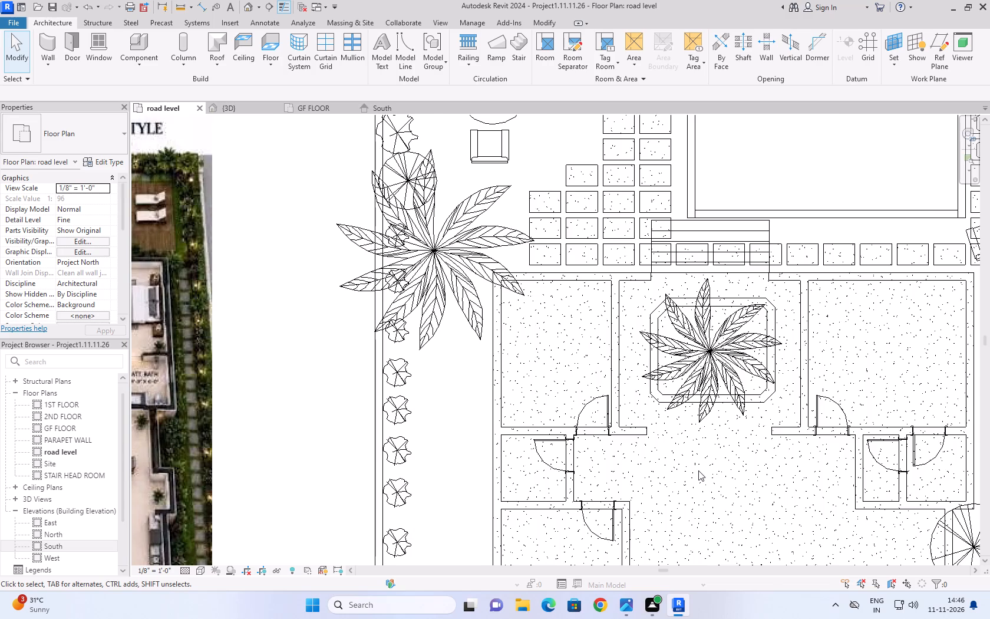
scroll(698, 470, "down", 2)
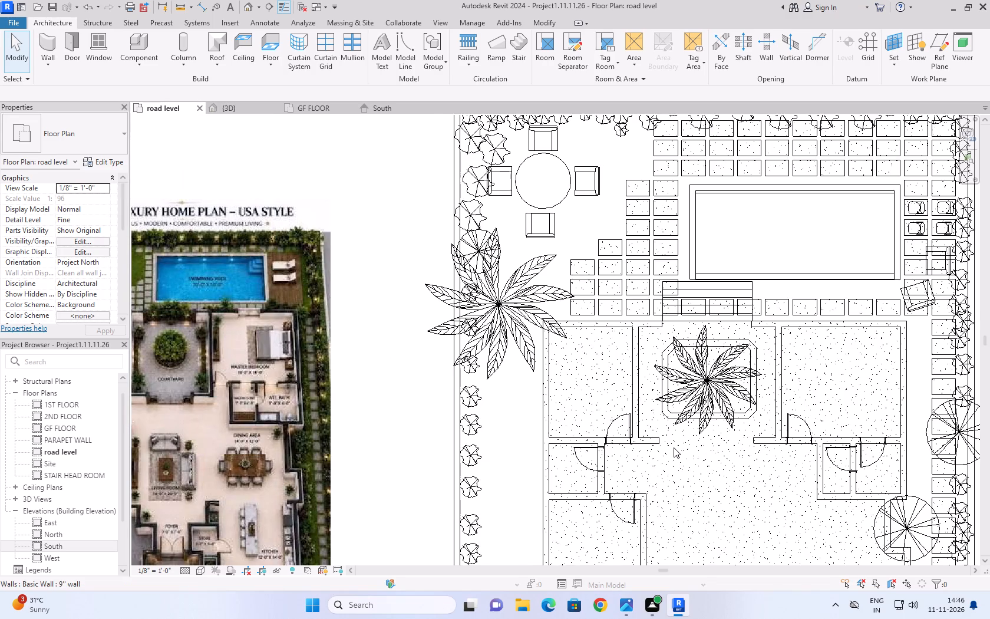
scroll(674, 447, "up", 3)
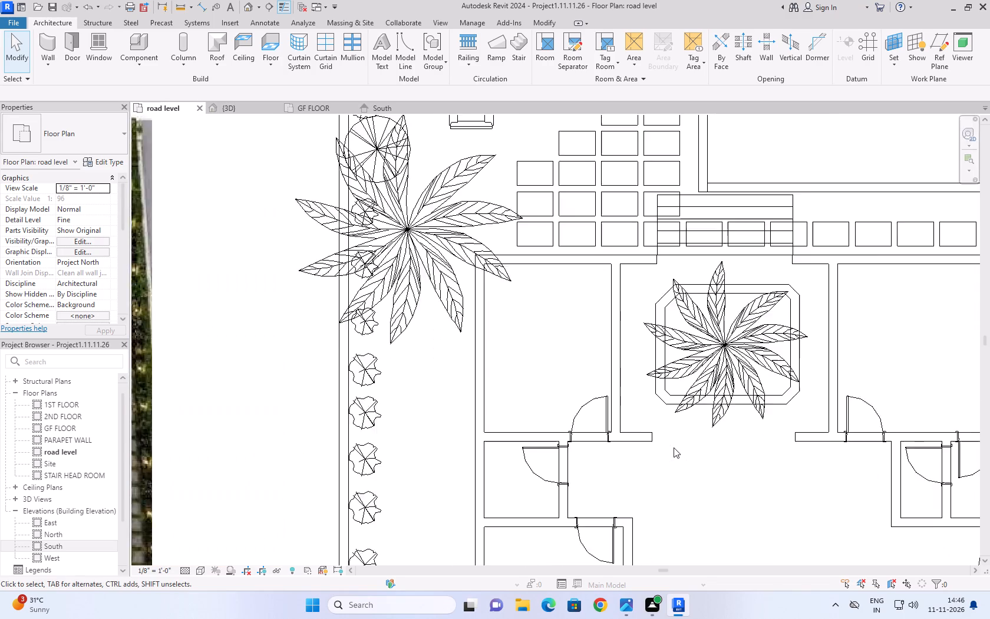
scroll(674, 447, "up", 2)
type("al")
left_click(650, 360)
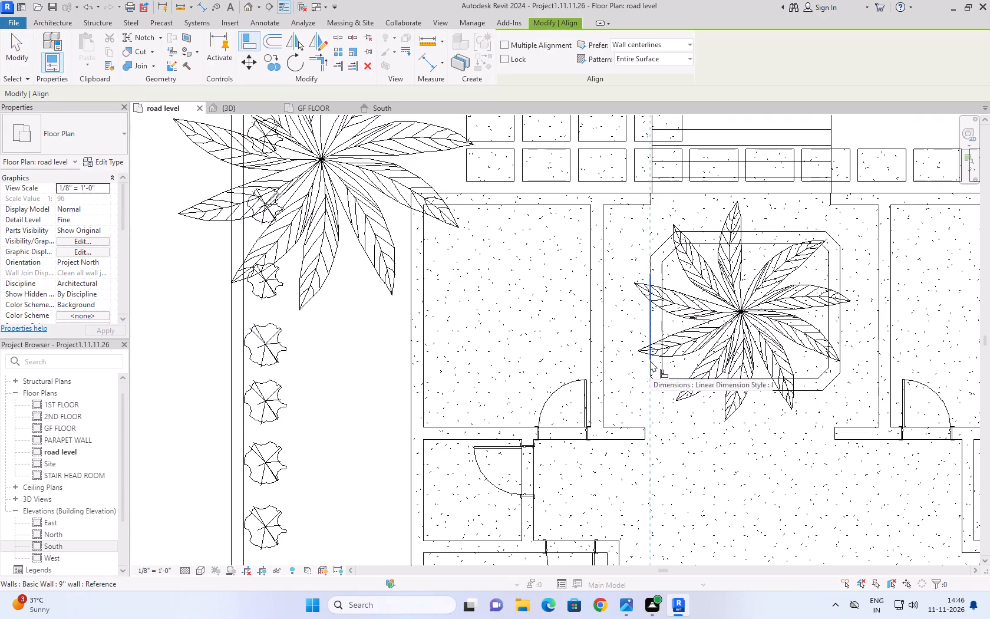
left_click(645, 432)
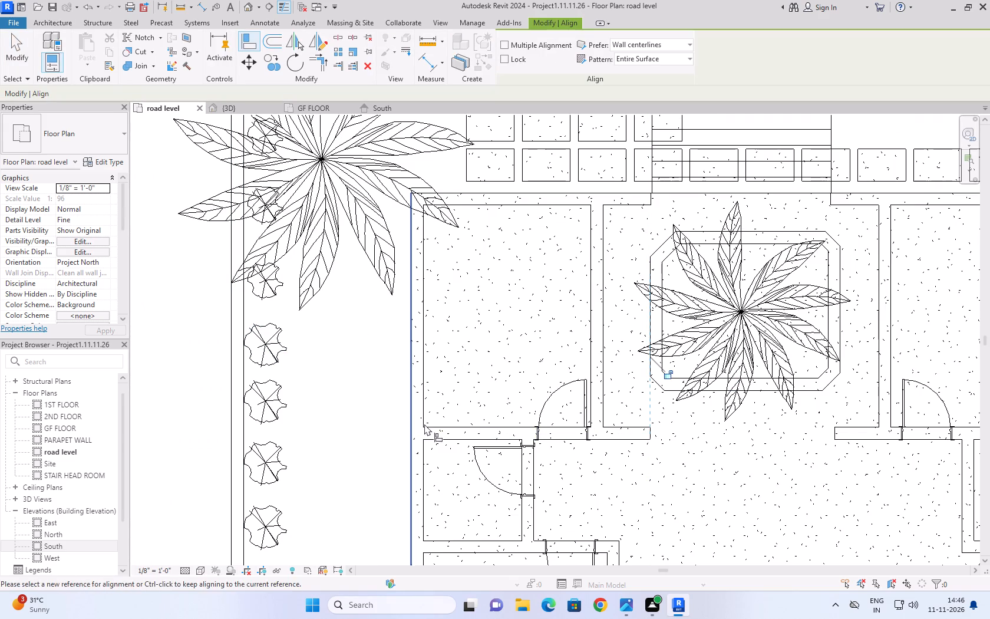
scroll(423, 412, "down", 2)
key("Escape")
key("Escape")
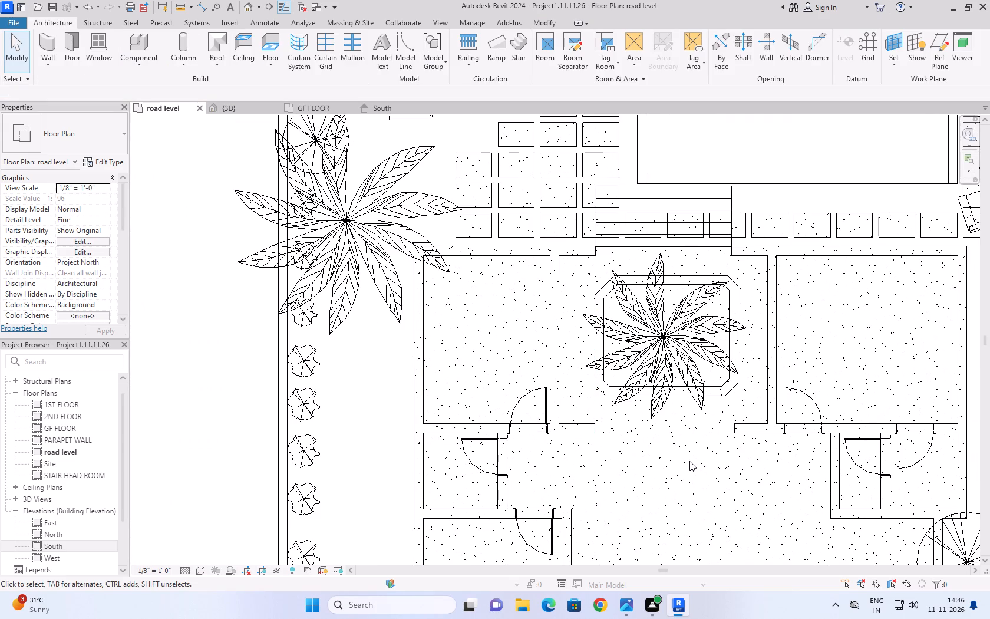
Check the distance from the free end of the wall southwest of the planter to the courtyard's west wall face.
type("di")
scroll(575, 442, "up", 8)
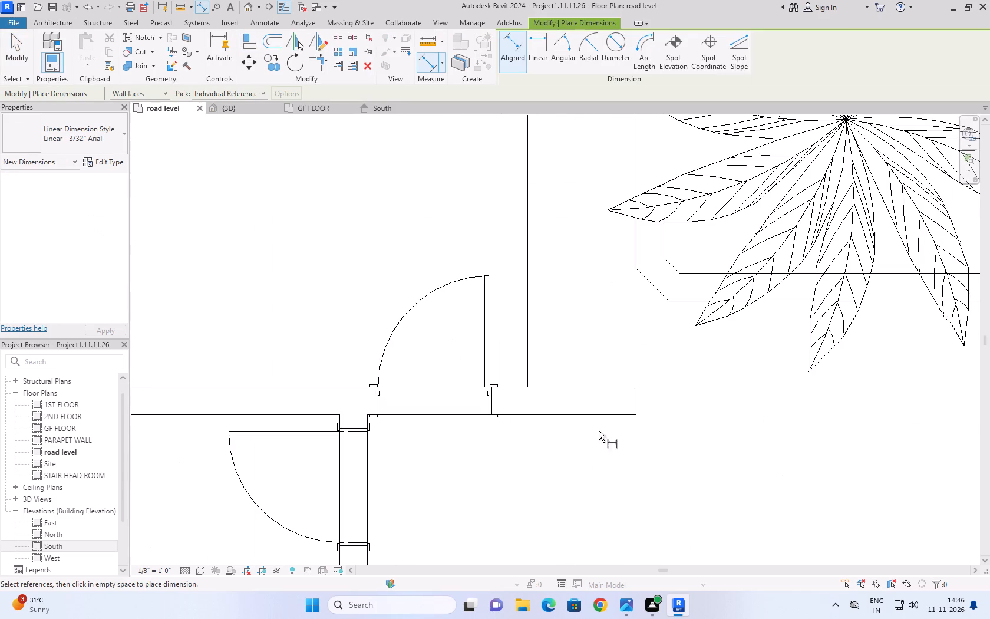
left_click(637, 400)
left_click(527, 380)
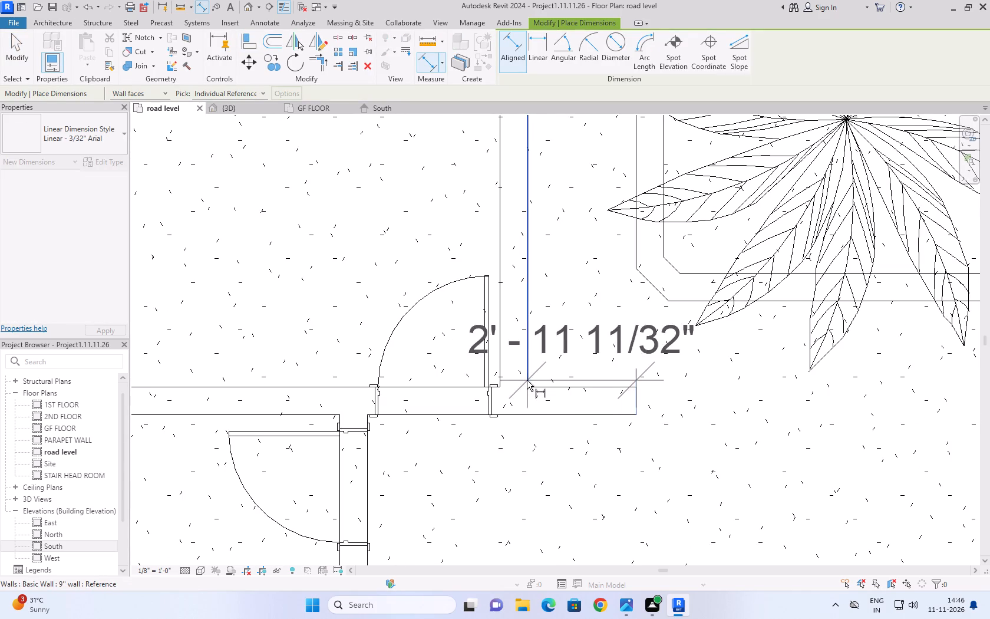
key("Escape")
key("Escape")
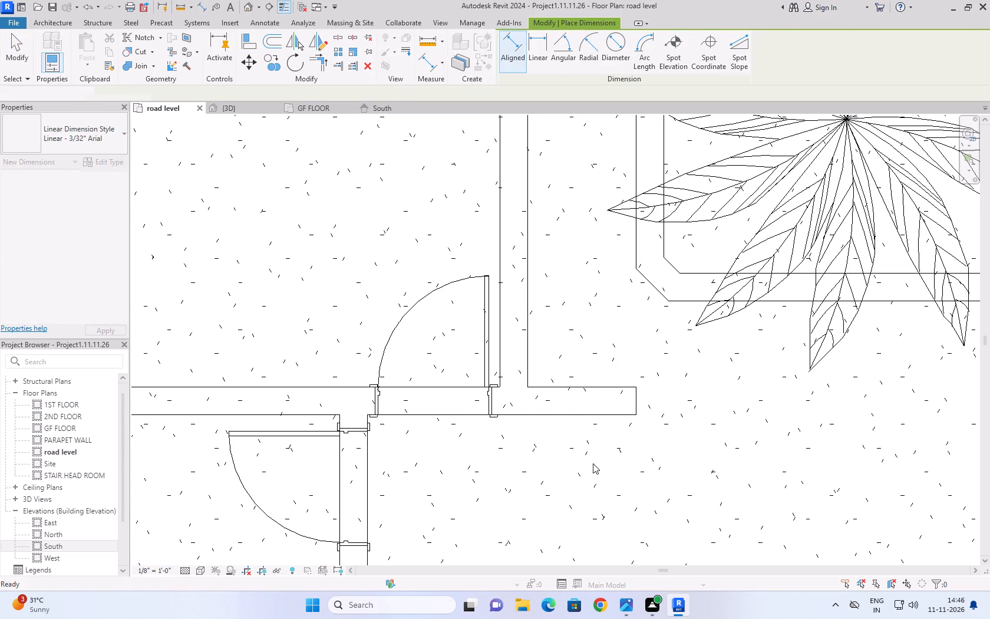
Check the distance from the free end of the wall southeast of the planter to the courtyard's east wall face.
scroll(653, 439, "down", 9)
scroll(832, 414, "up", 7)
key("d")
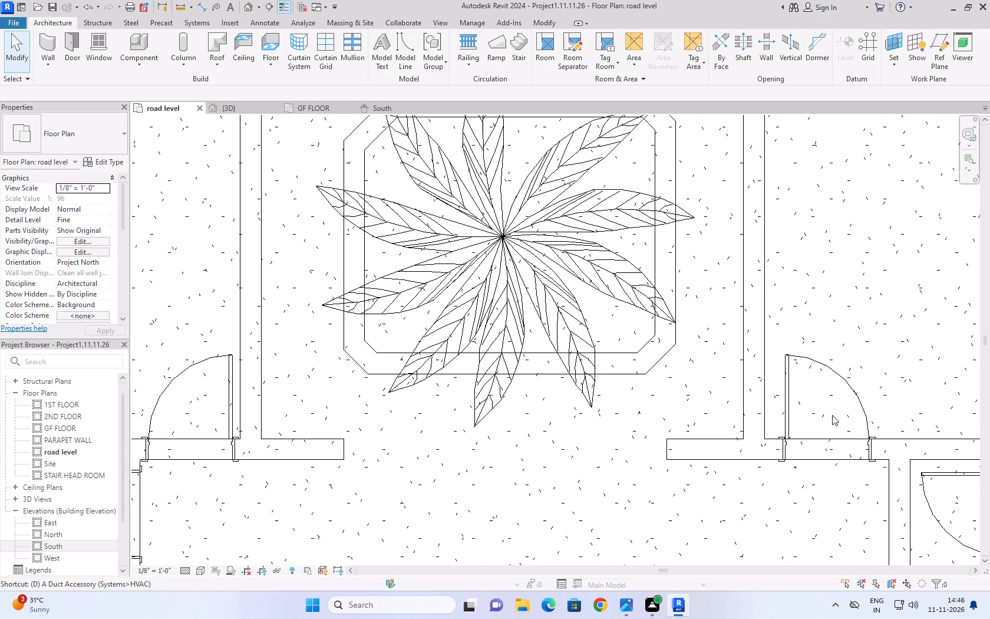
key("i")
left_click(666, 449)
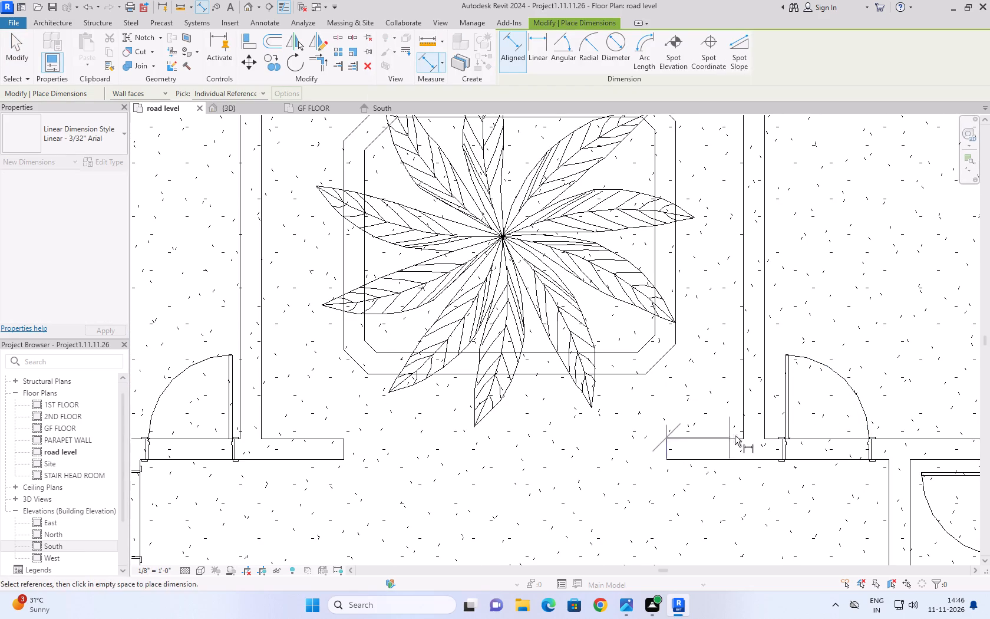
left_click(743, 426)
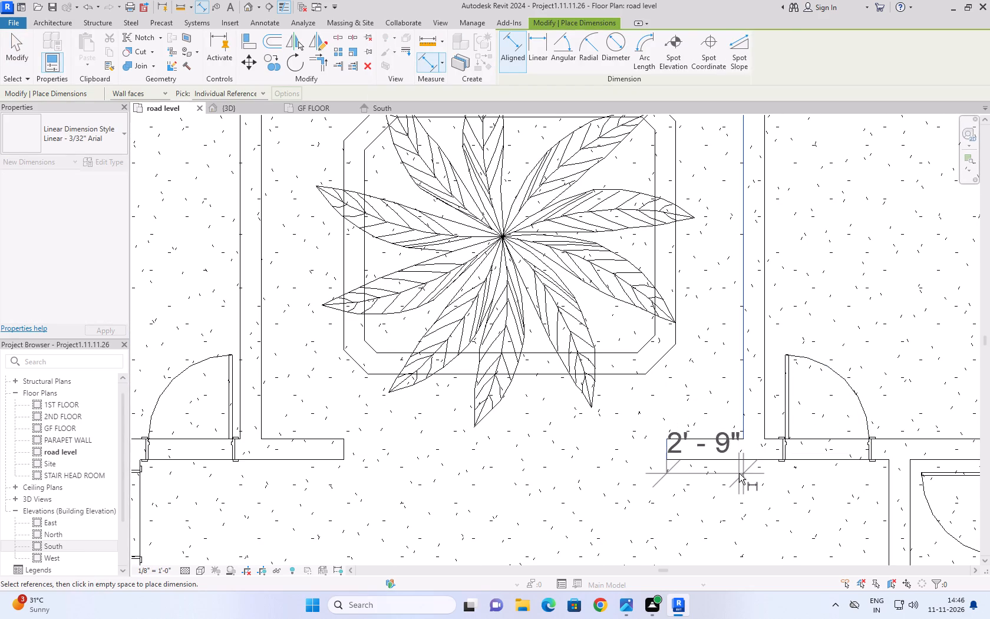
key("Escape")
key("Escape")
Nudge the eight planter walls one increment west.
scroll(690, 489, "down", 4)
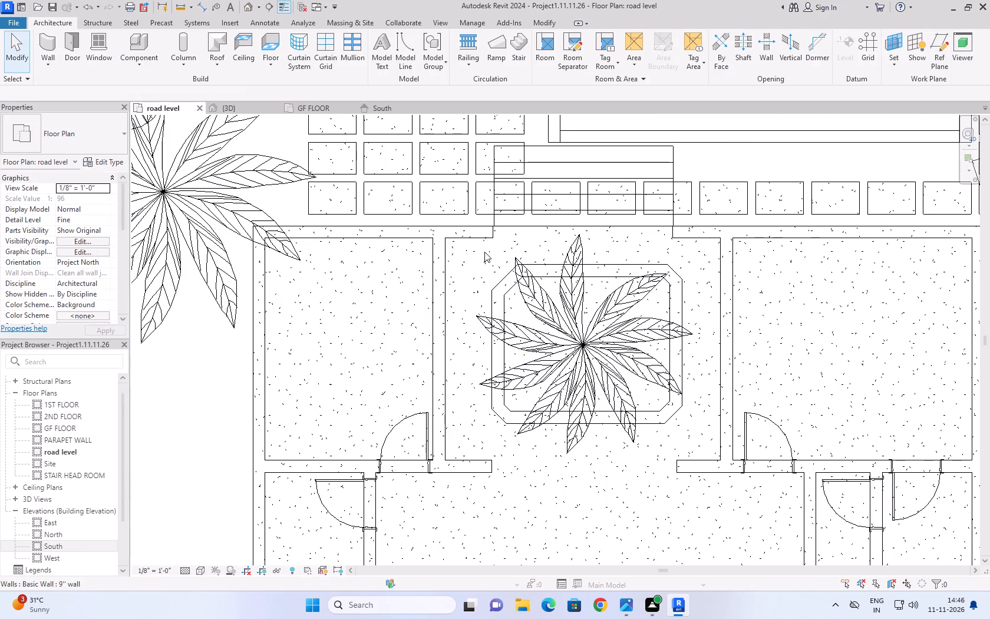
left_click_drag(480, 246, 693, 430)
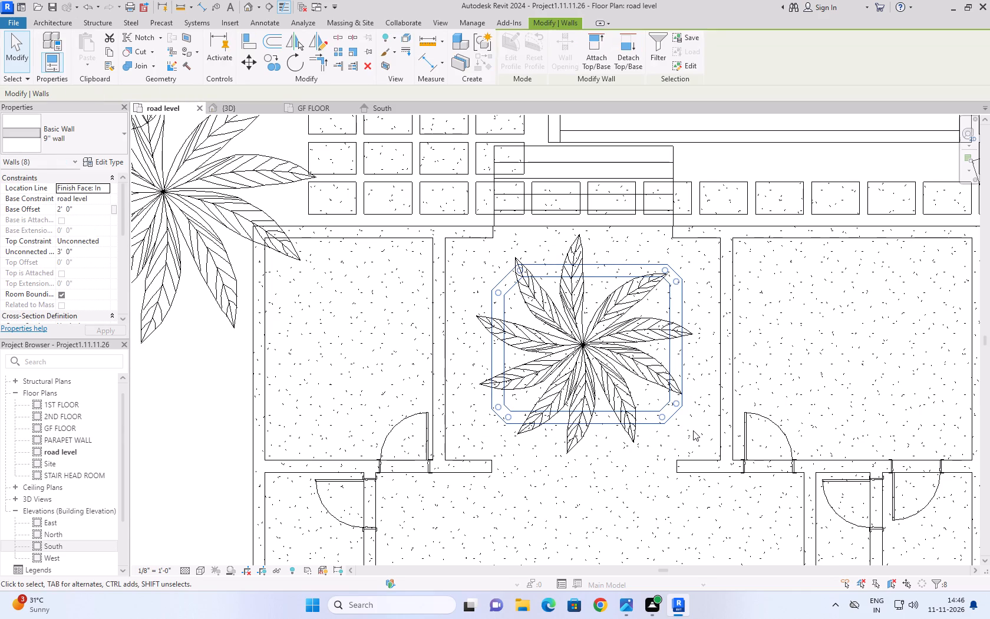
key("Left")
left_click(621, 497)
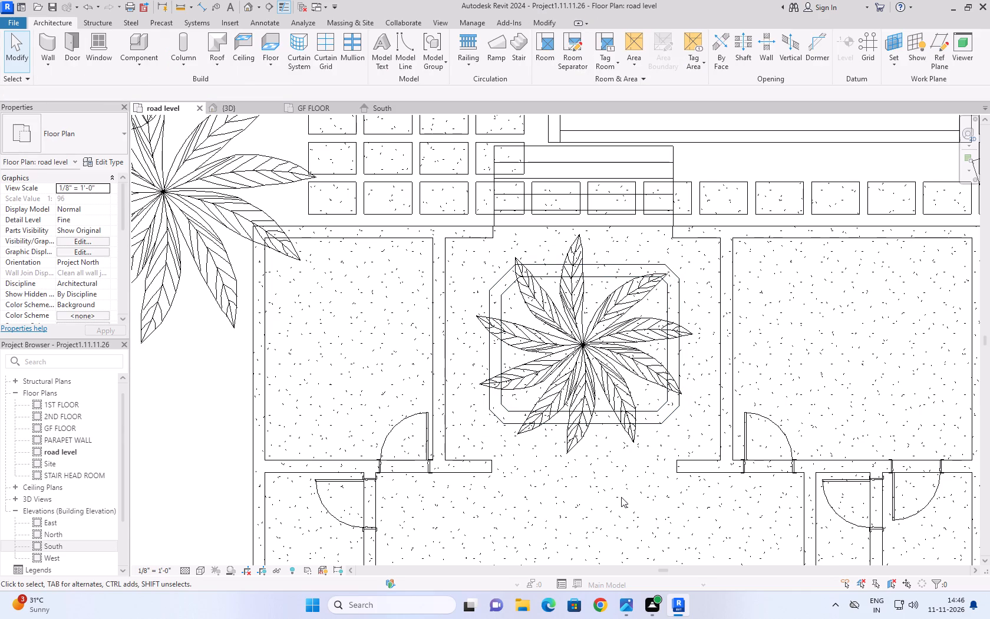
key("Escape")
key("Escape")
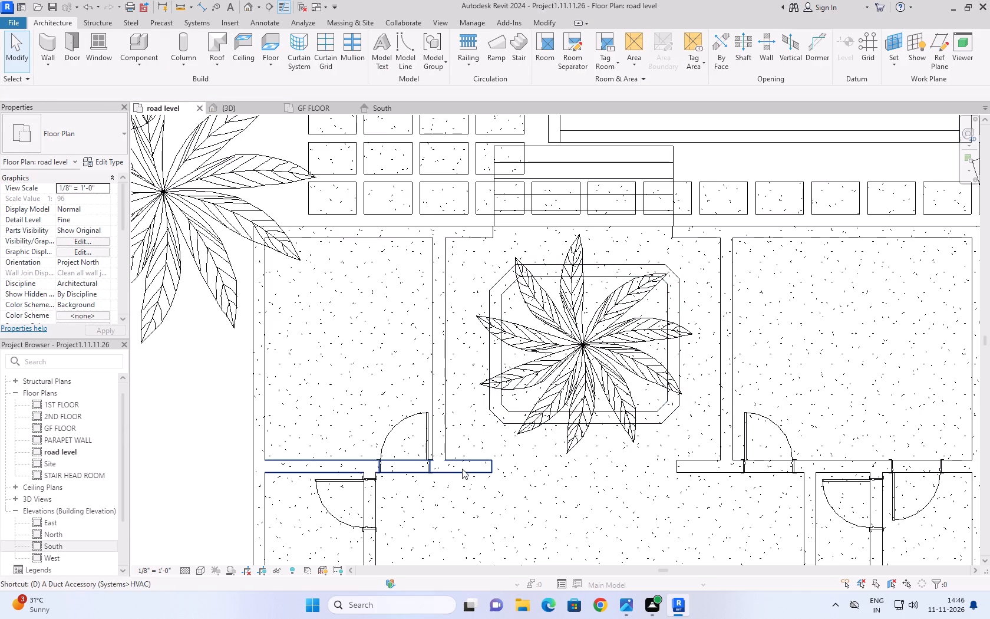
Check the distance from the courtyard's west wall face to the free end of the wall southwest of the planter.
key("d")
key("i")
scroll(469, 459, "up", 8)
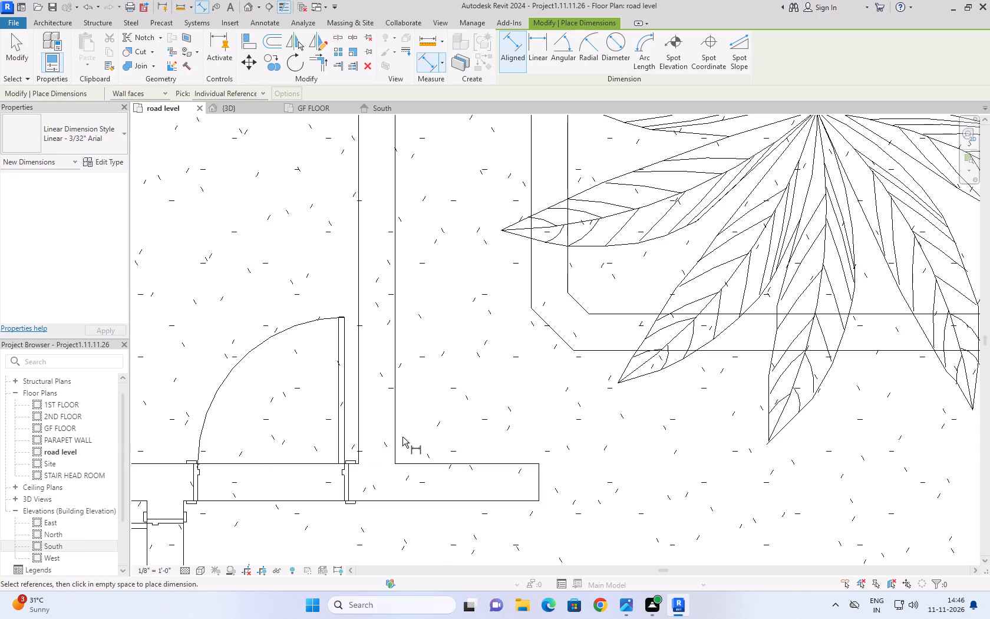
left_click(395, 432)
left_click(539, 475)
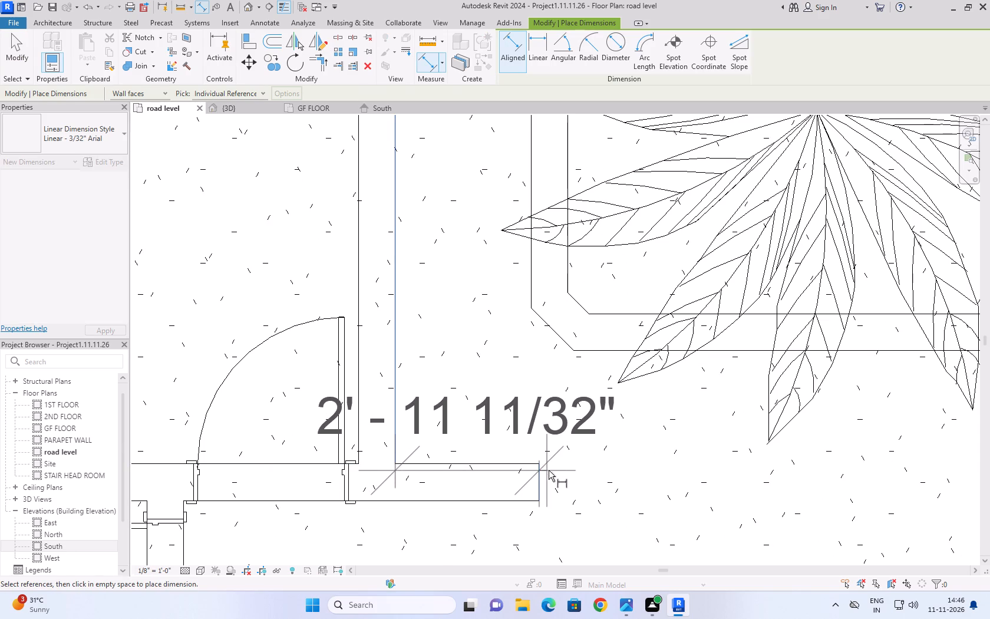
scroll(557, 475, "down", 4)
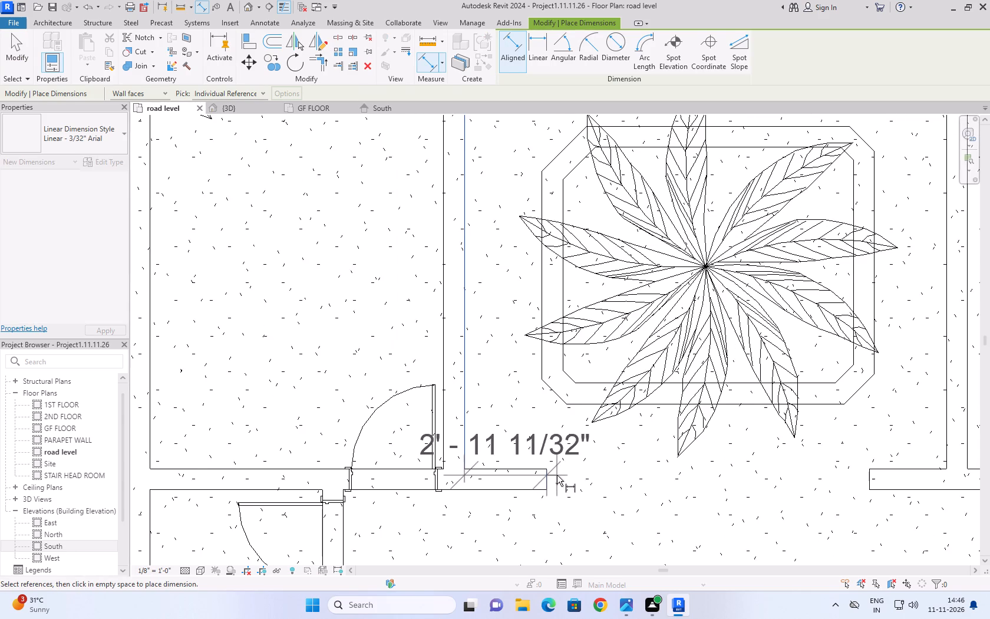
key("Escape")
key("Escape")
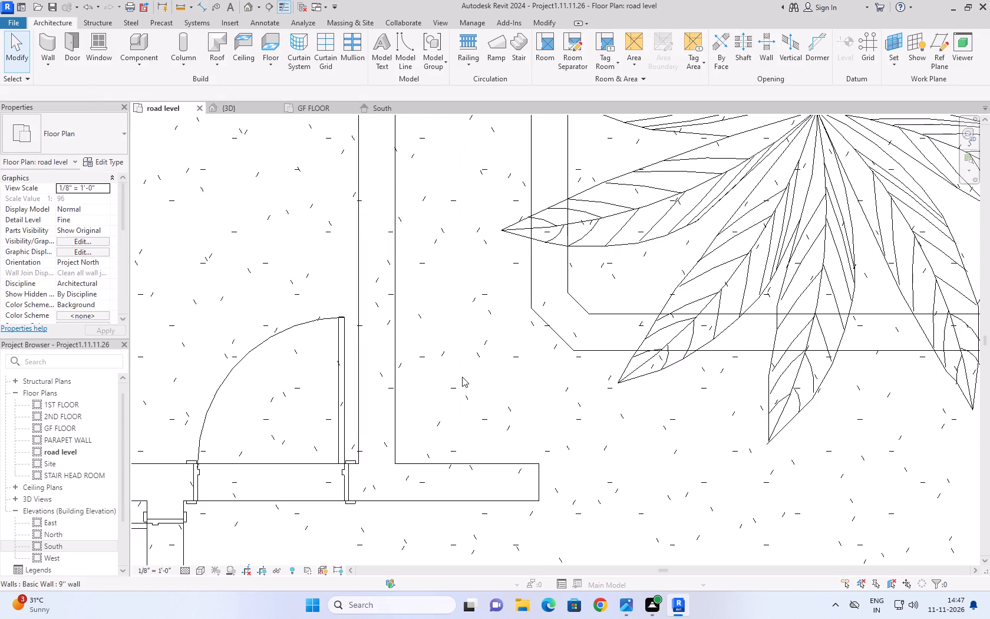
Check the distance from the courtyard's west wall face to the planter's outer west face.
key("d")
key("i")
left_click(393, 245)
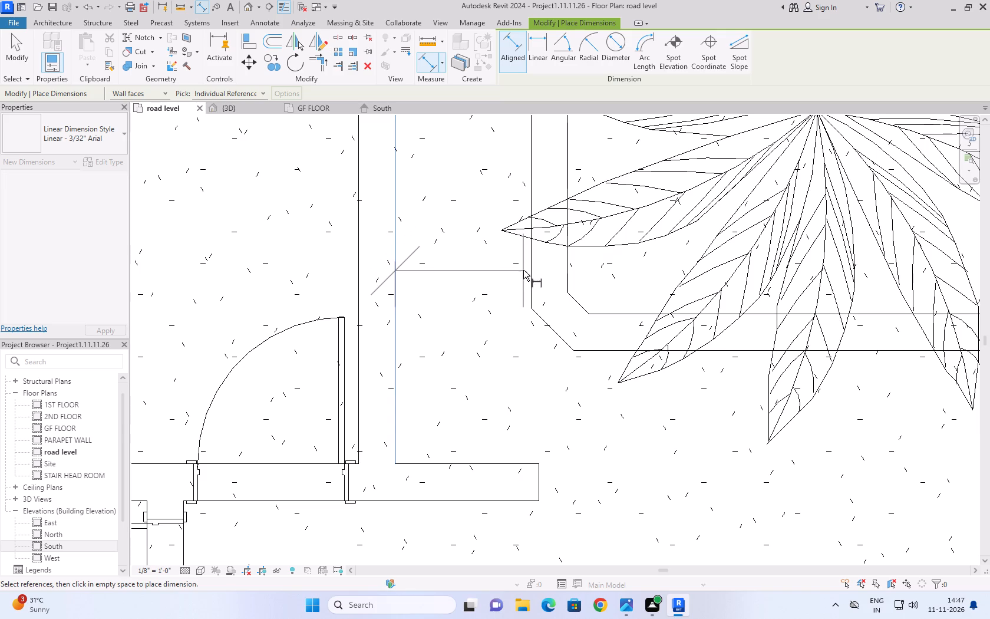
left_click(530, 264)
key("Escape")
key("Escape")
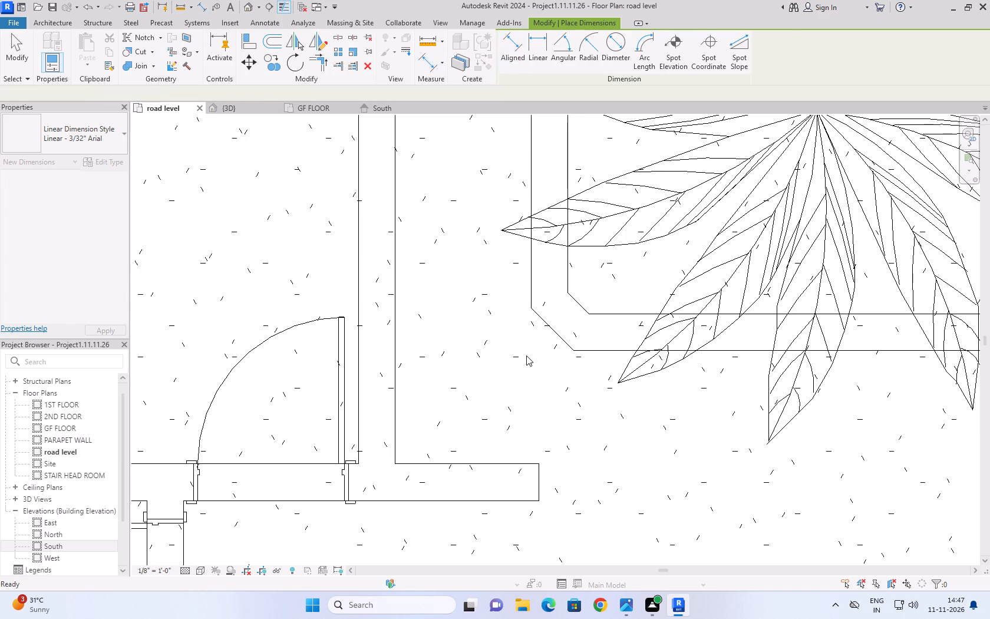
key("Escape")
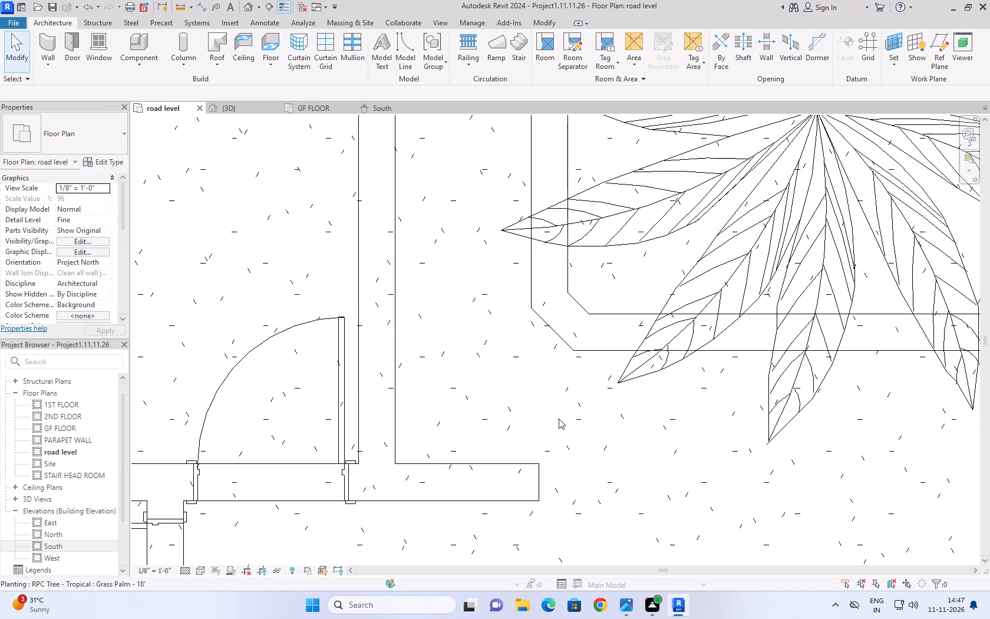
Align the free end of the wall southwest of the planter with the planter's outer west face.
type("al")
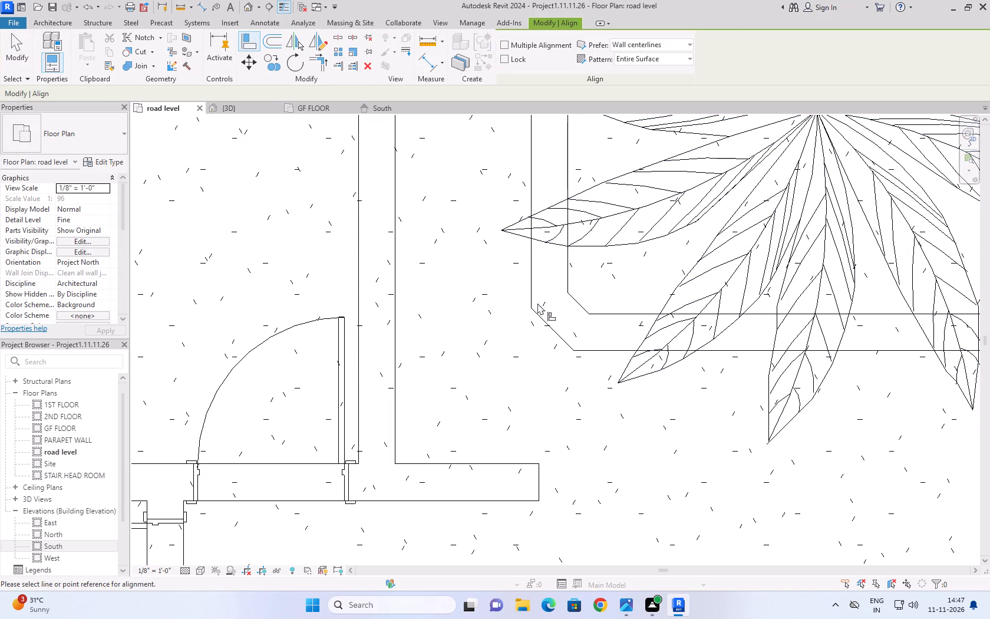
left_click(531, 278)
left_click(537, 476)
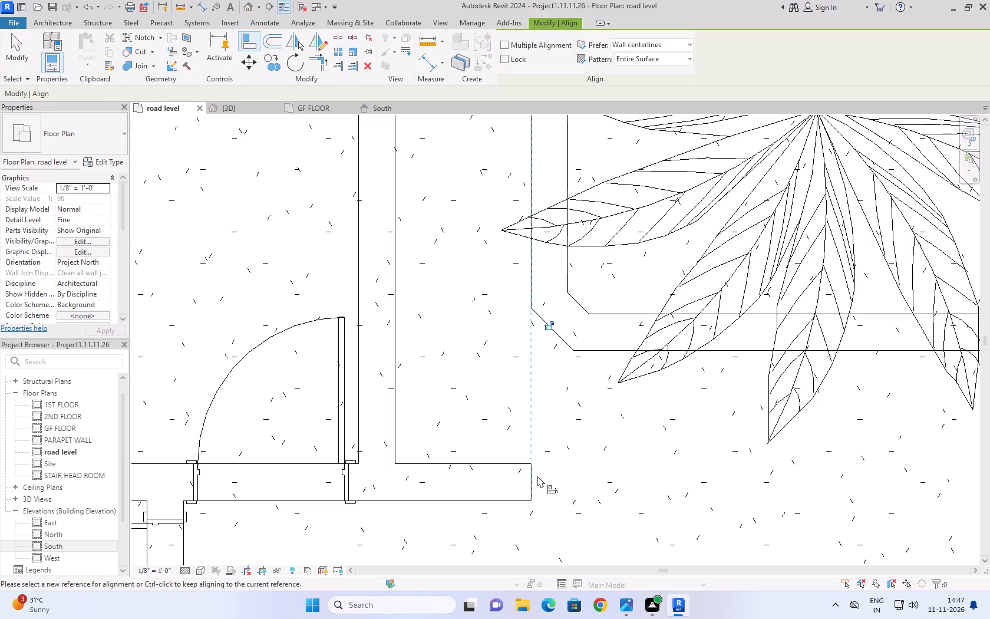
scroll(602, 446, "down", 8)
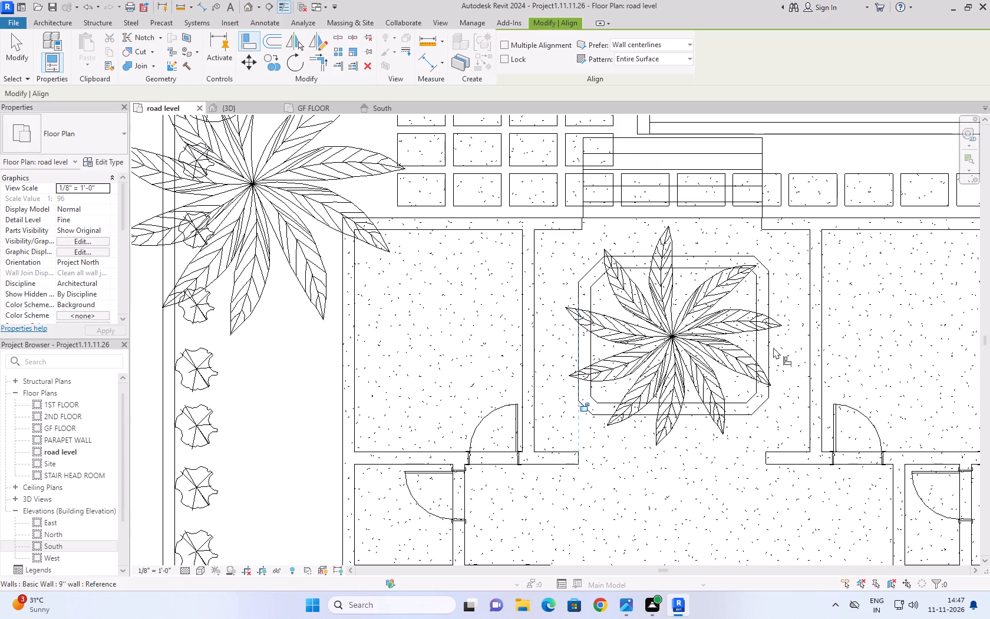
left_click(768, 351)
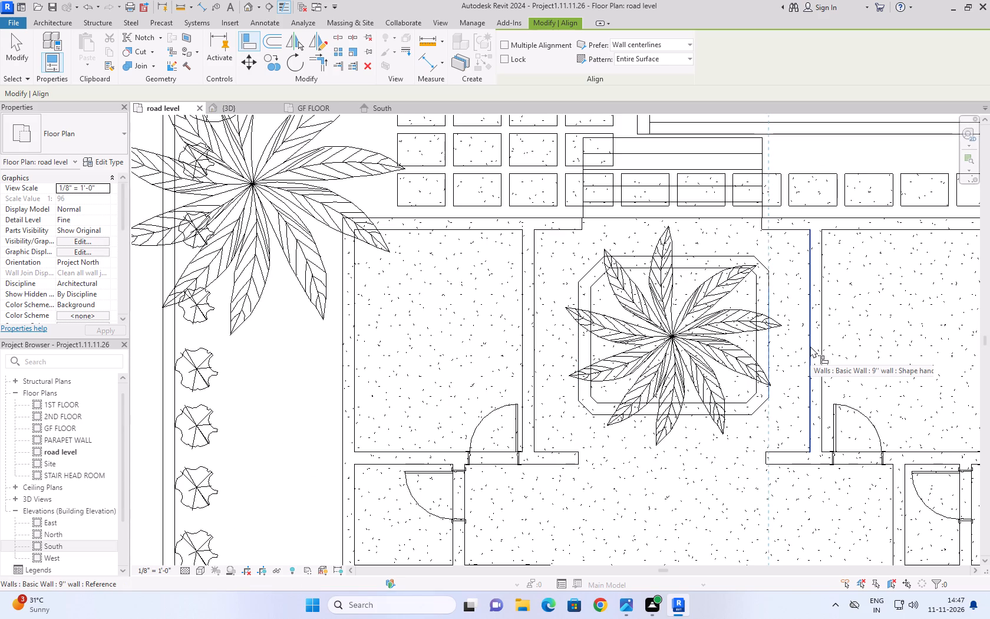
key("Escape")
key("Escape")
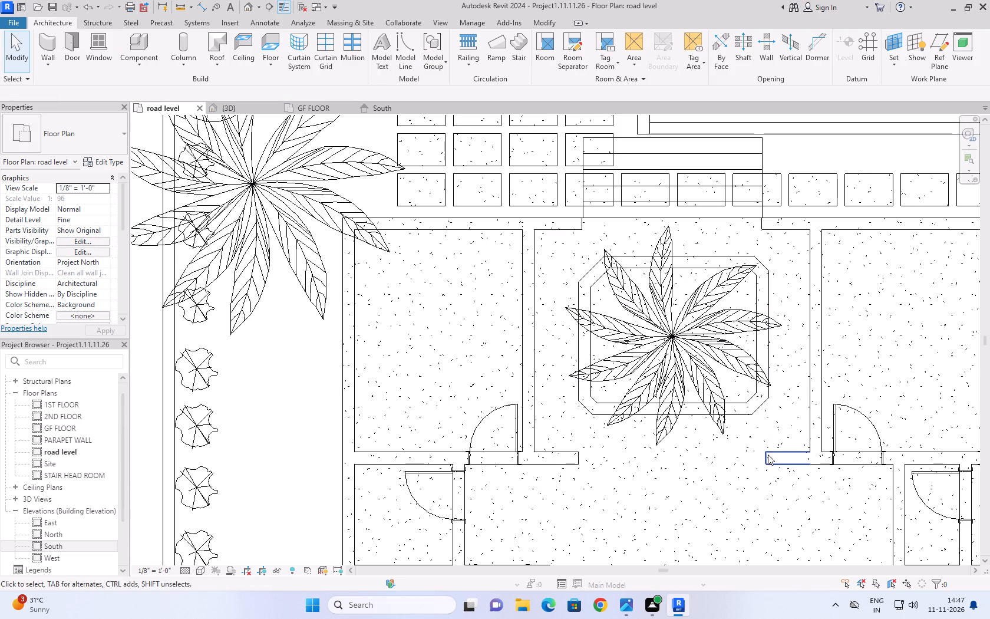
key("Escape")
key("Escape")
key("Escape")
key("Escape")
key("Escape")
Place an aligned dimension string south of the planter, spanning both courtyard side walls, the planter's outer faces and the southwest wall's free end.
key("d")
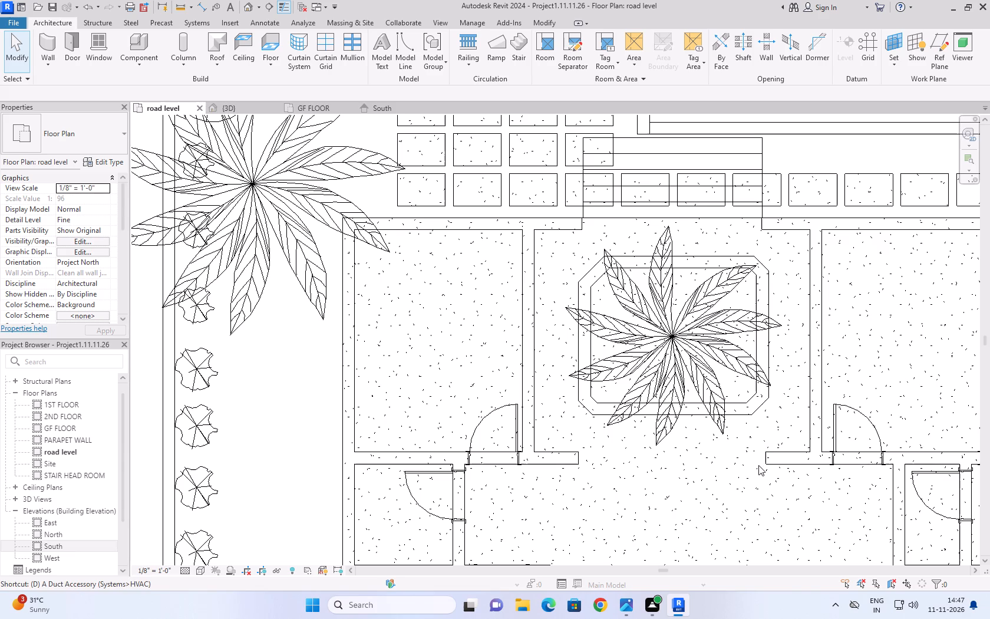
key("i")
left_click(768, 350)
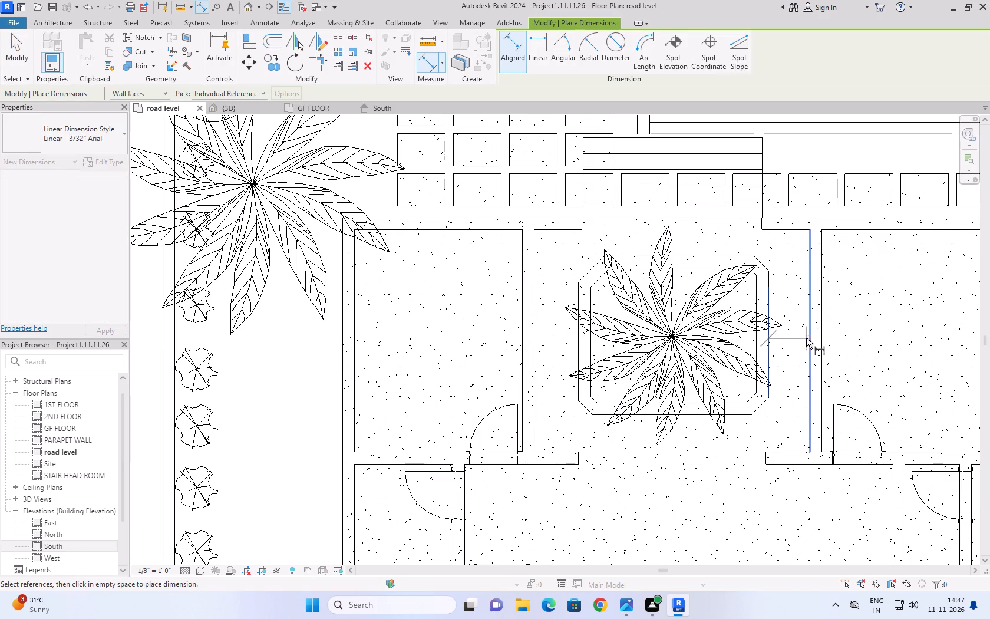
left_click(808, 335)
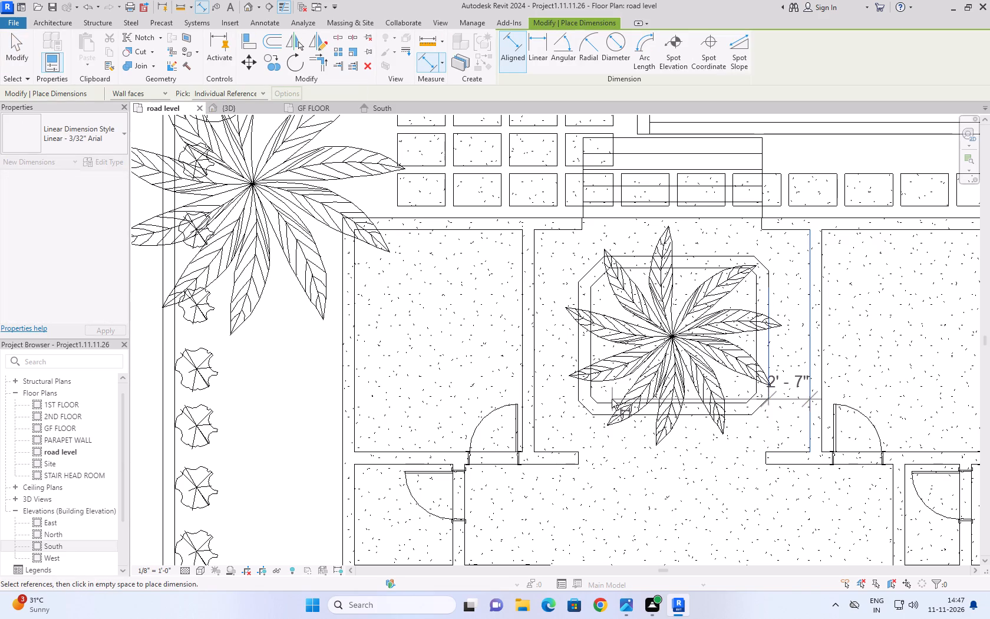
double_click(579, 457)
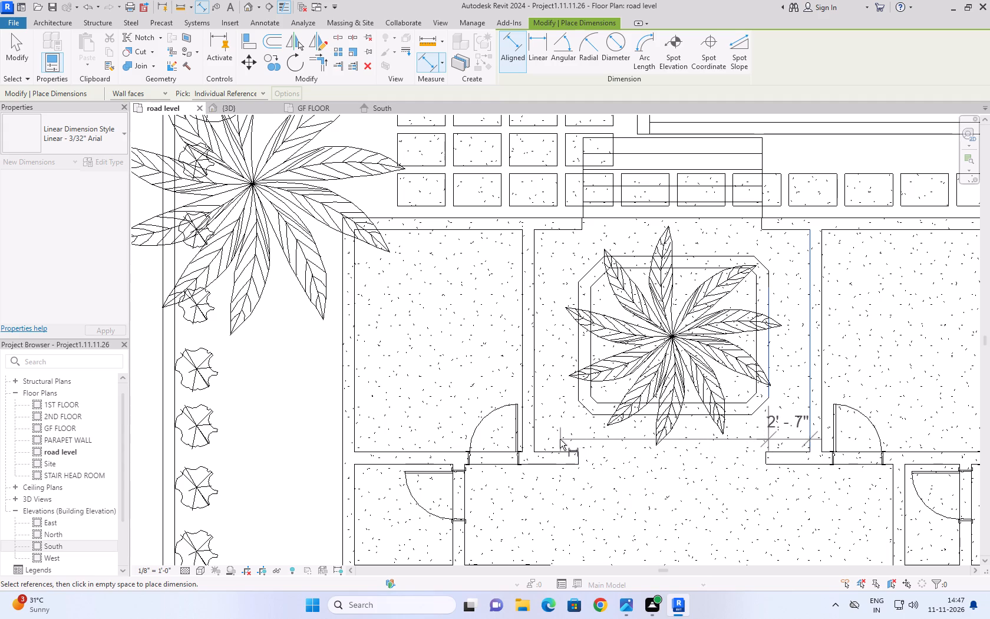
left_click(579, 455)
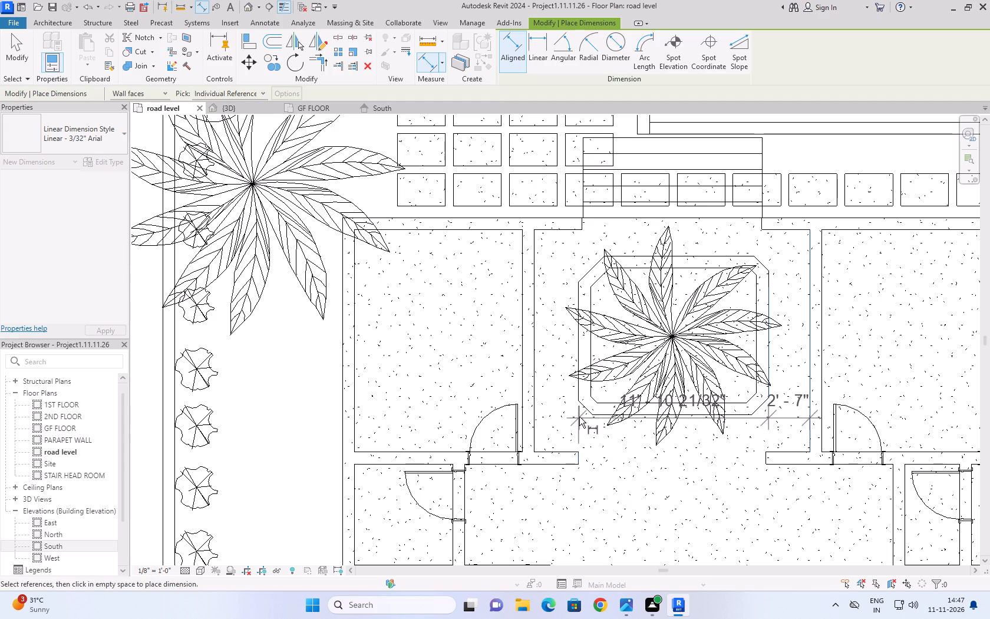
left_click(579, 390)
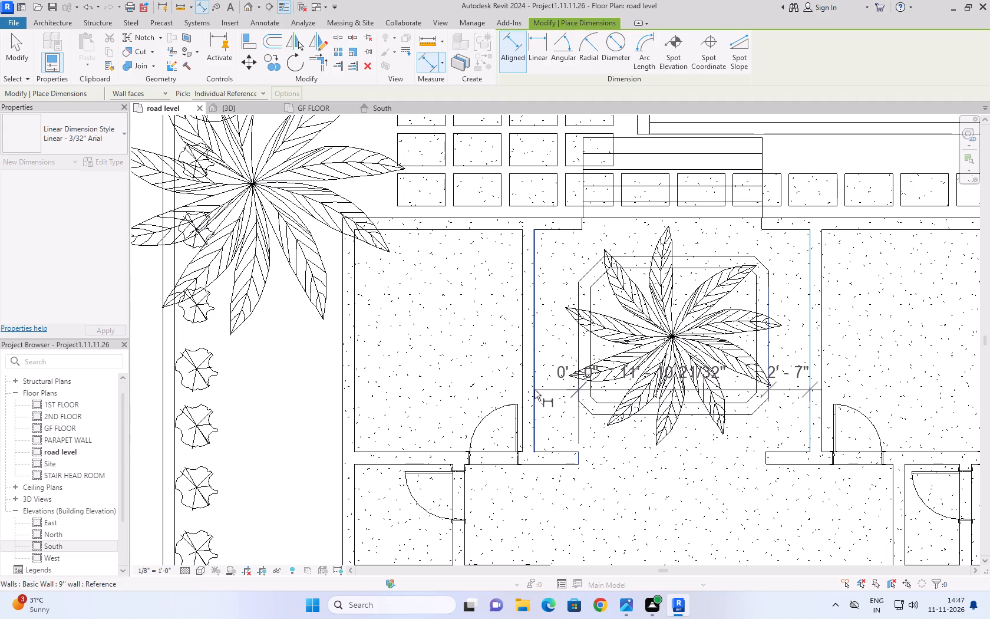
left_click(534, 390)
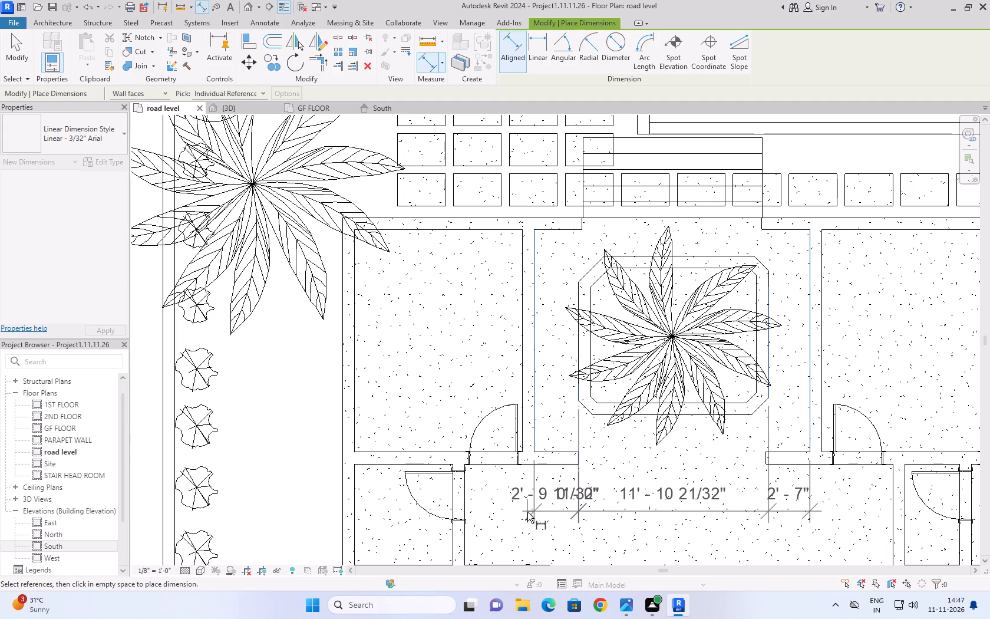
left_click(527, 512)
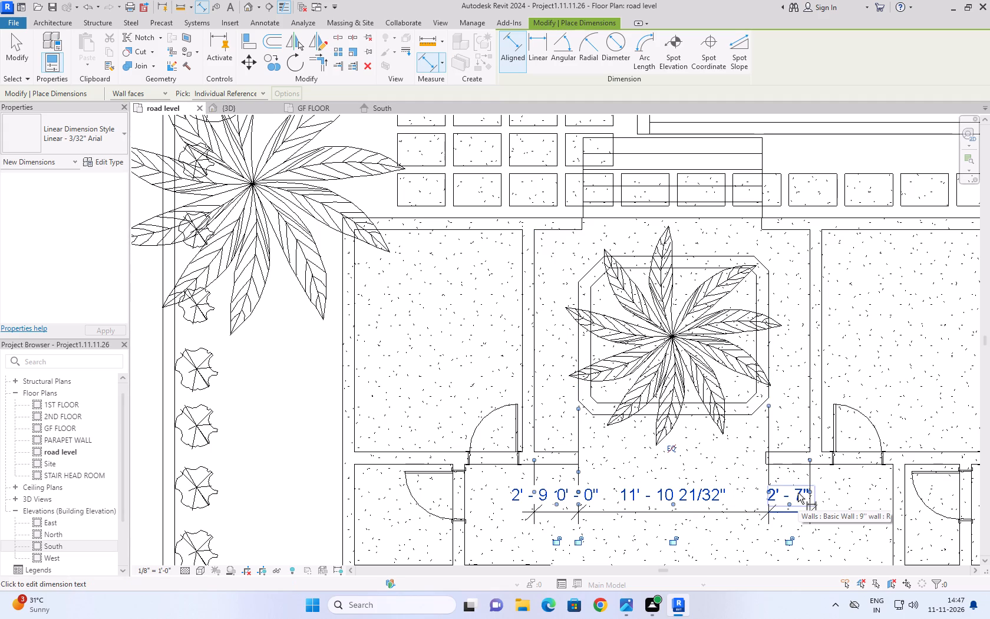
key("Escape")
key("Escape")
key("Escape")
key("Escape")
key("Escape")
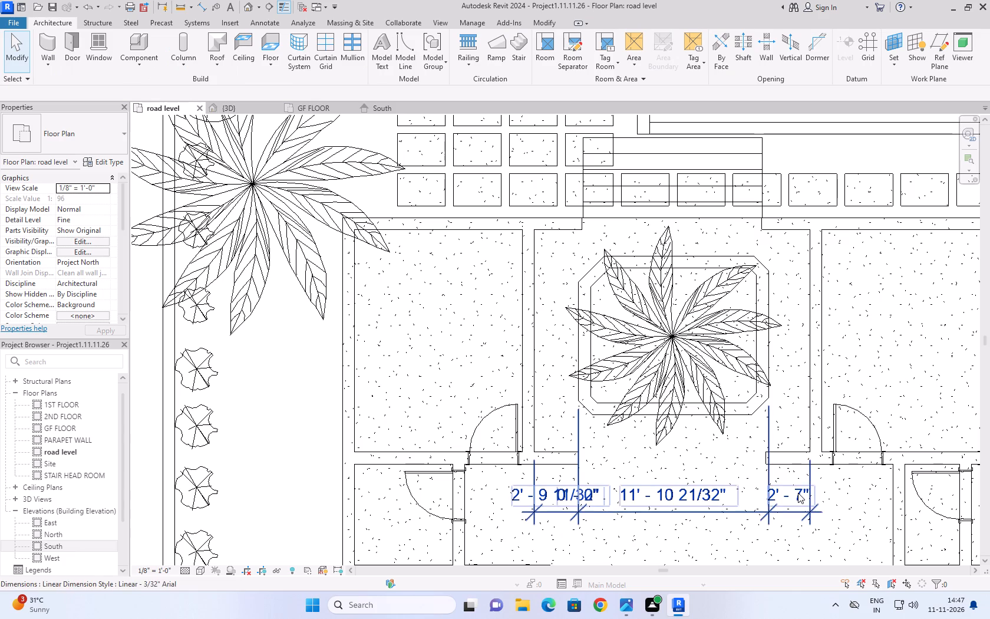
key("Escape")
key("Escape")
Align the free end of the wall southeast of the planter with the planter's outer east face.
type("al")
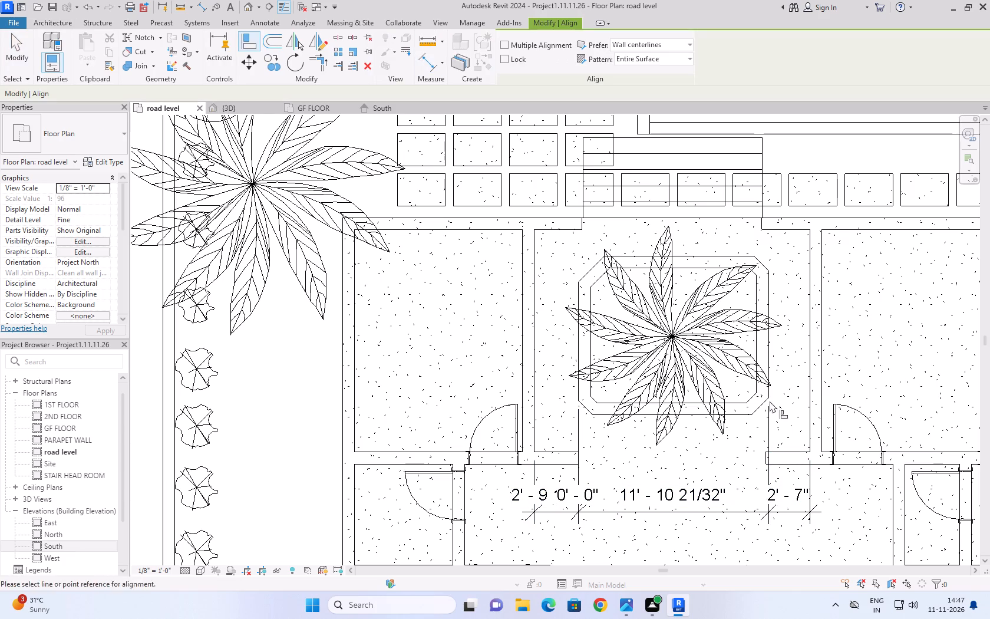
left_click(769, 364)
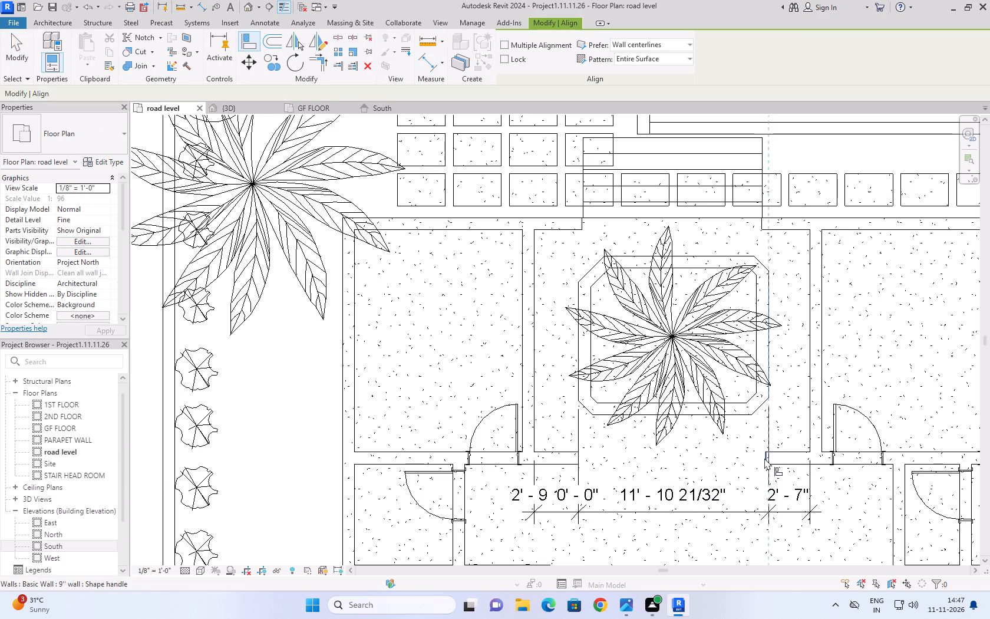
left_click(764, 458)
key("Escape")
key("Escape")
key("Escape")
key("Escape")
scroll(730, 470, "down", 5)
key("Escape")
key("Escape")
key("Escape")
double_click(20, 49)
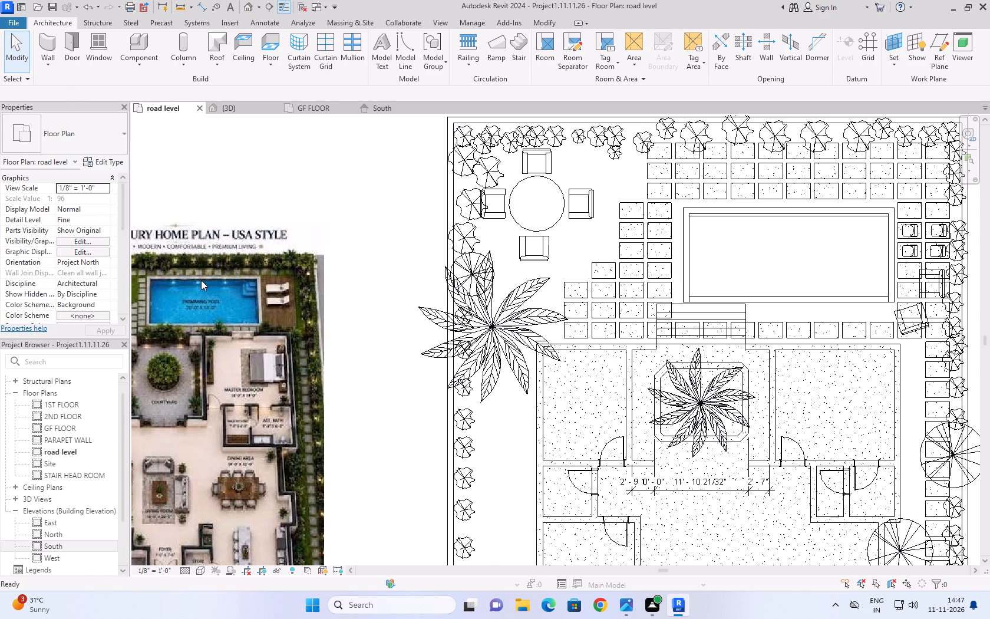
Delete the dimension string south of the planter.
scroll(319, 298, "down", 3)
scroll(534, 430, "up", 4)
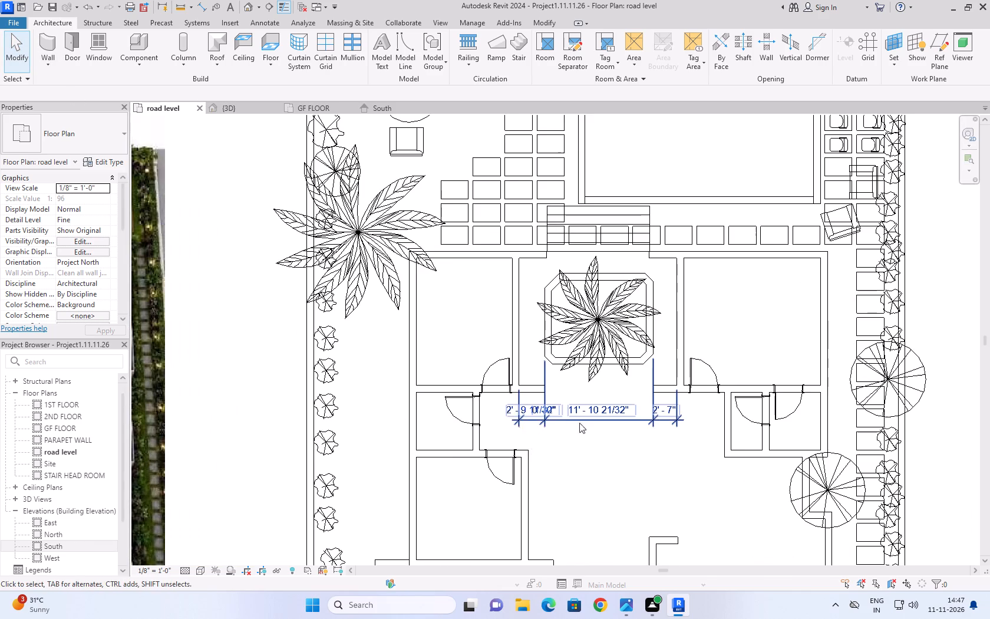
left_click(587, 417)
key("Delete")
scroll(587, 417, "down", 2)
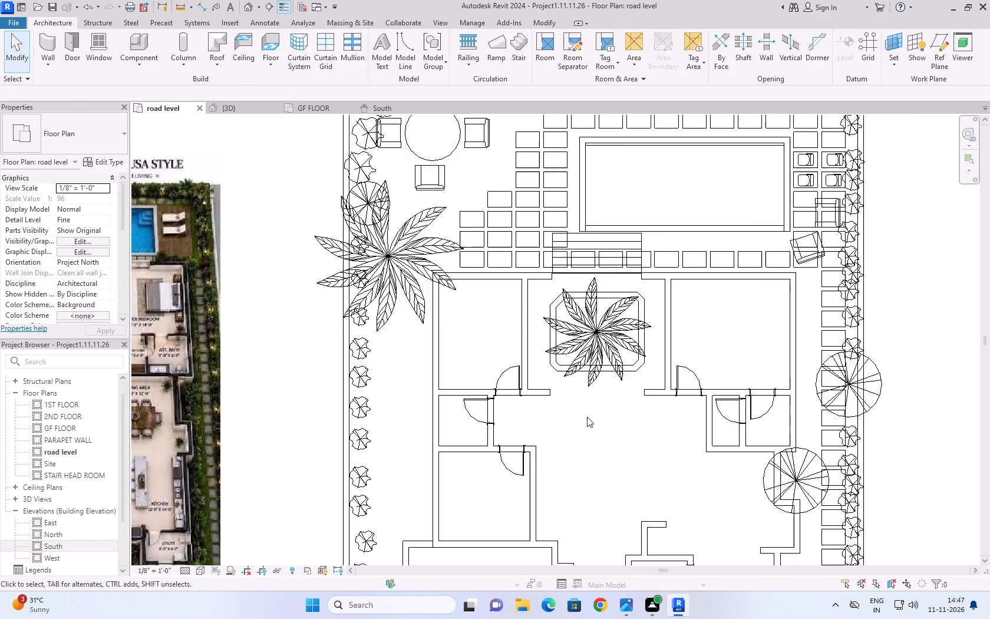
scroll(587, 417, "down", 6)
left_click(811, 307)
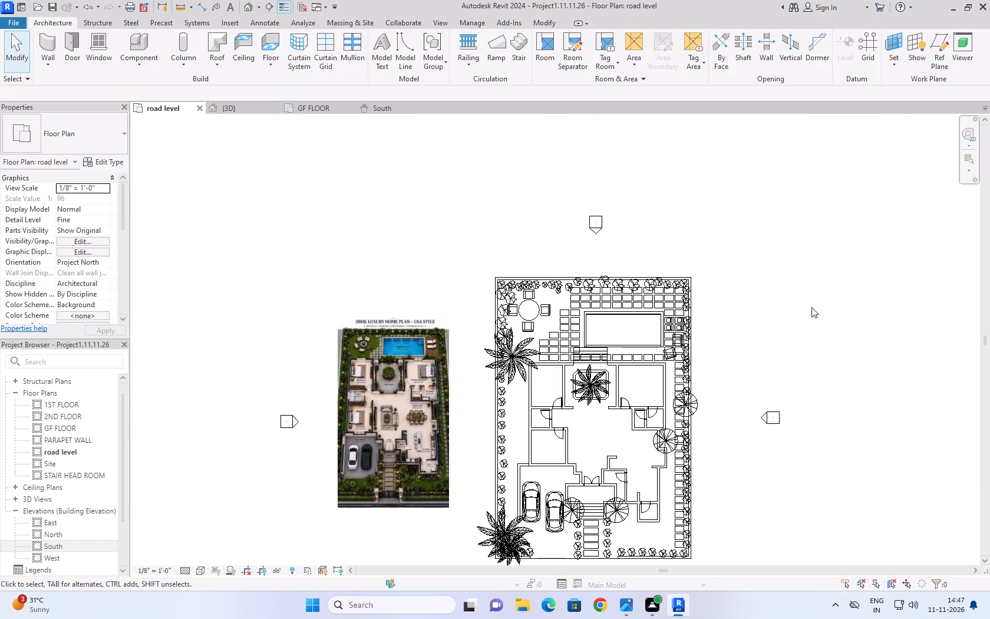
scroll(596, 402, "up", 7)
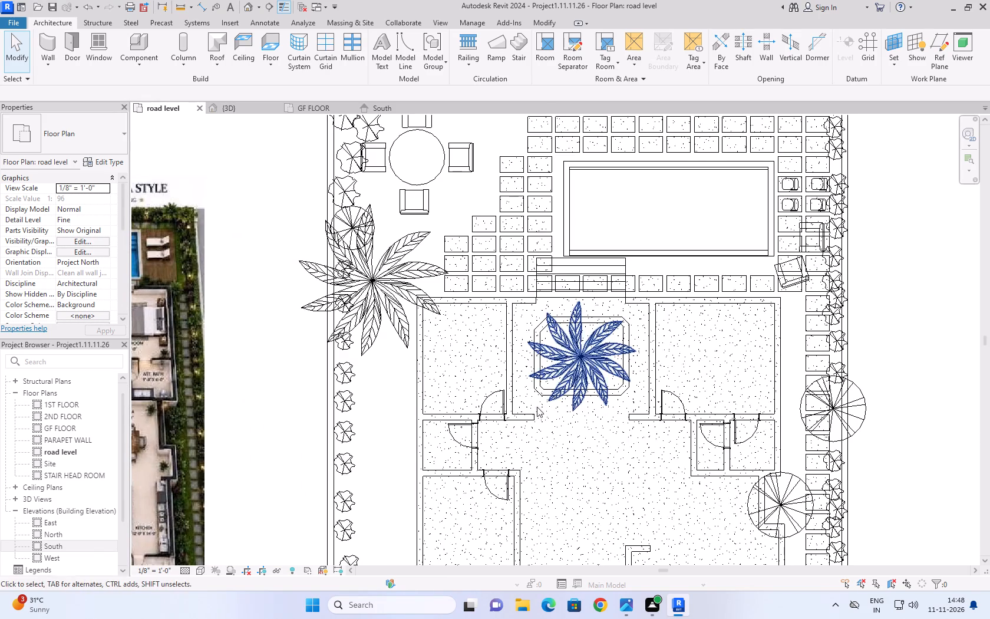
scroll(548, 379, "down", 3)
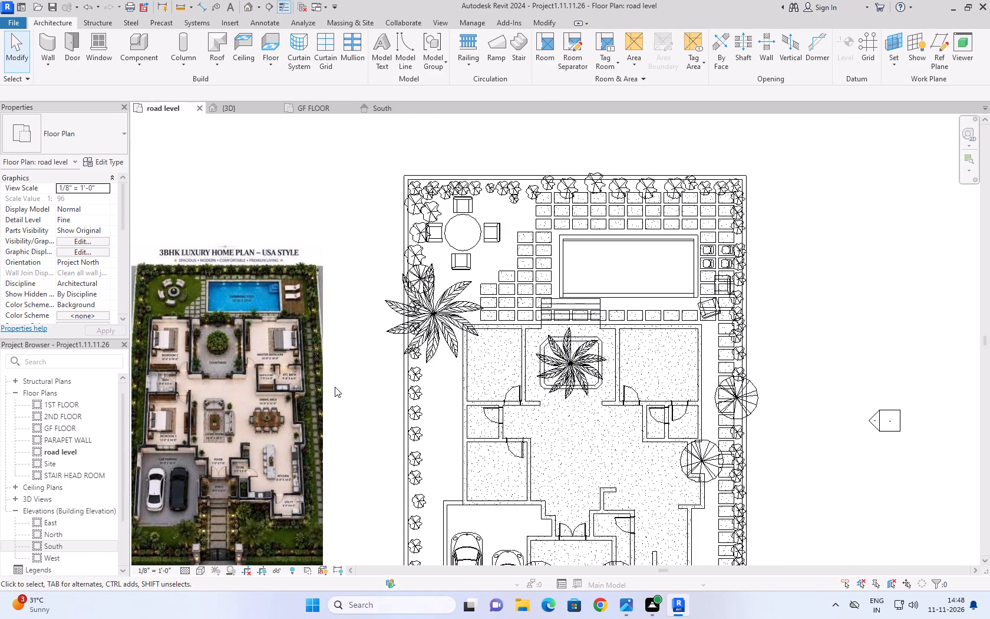
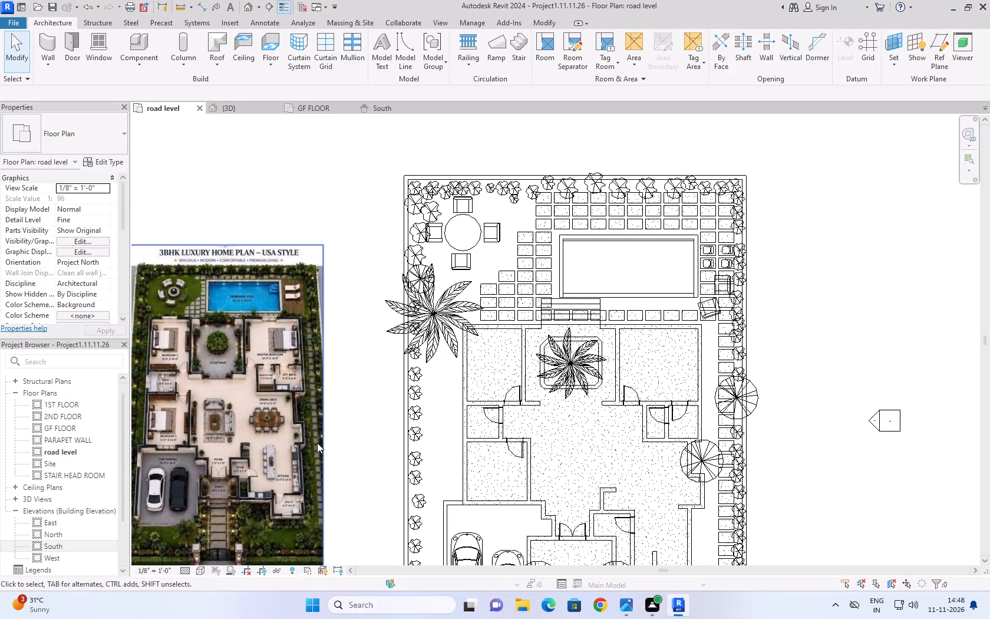
Compare the courtyard and its central planter in the reference plan image with the modelled courtyard planter.
scroll(321, 427, "down", 3)
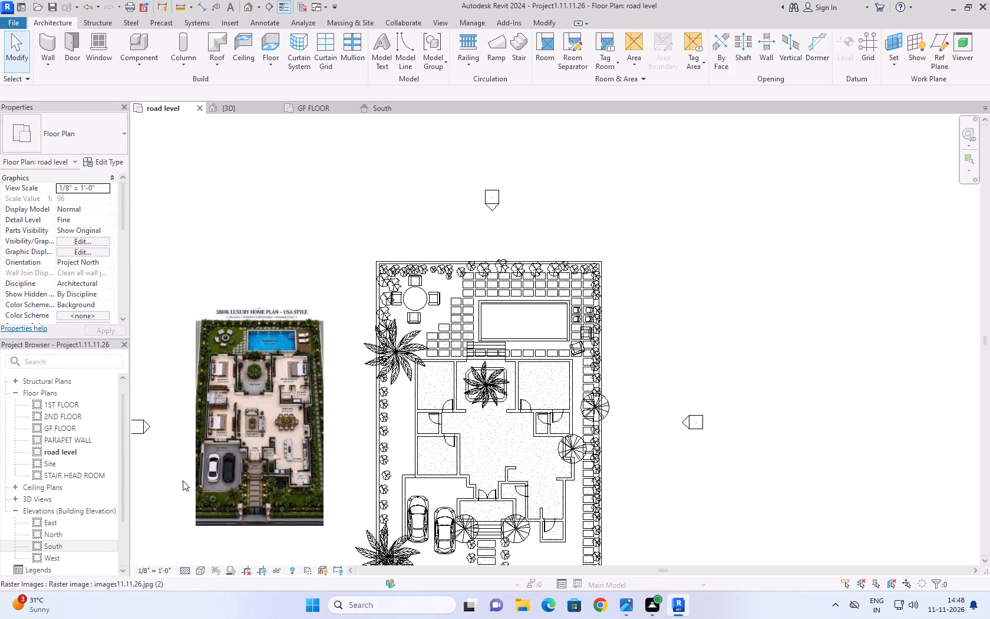
scroll(223, 365, "up", 3)
scroll(298, 380, "up", 1)
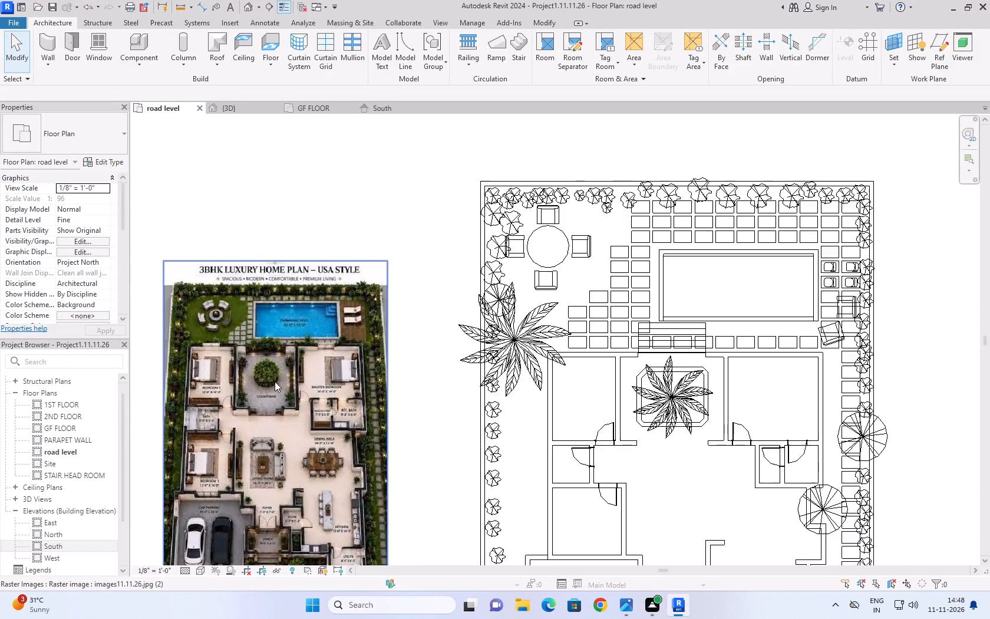
scroll(275, 381, "up", 2)
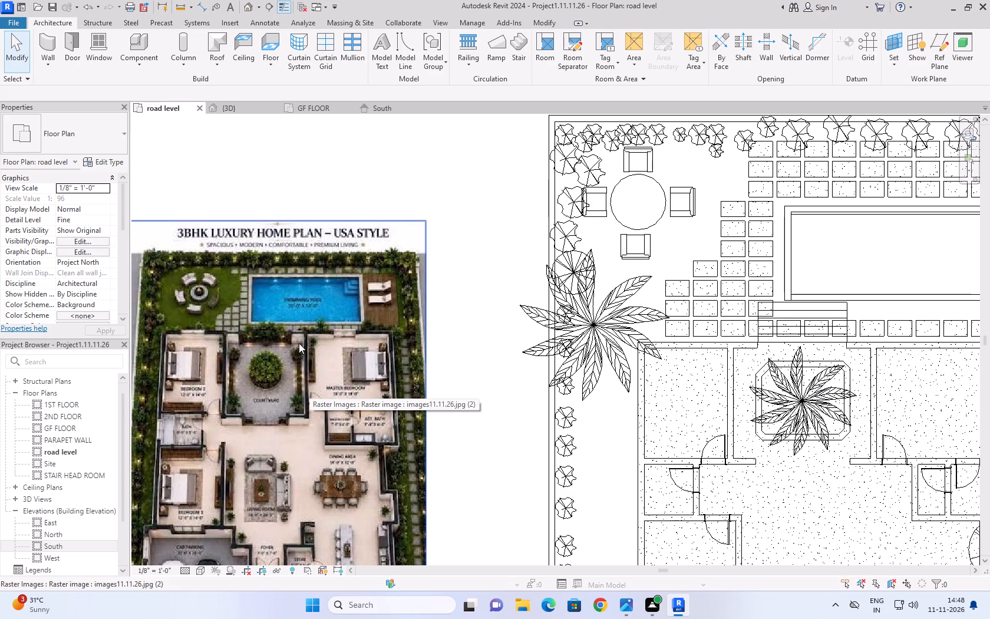
scroll(275, 448, "up", 4)
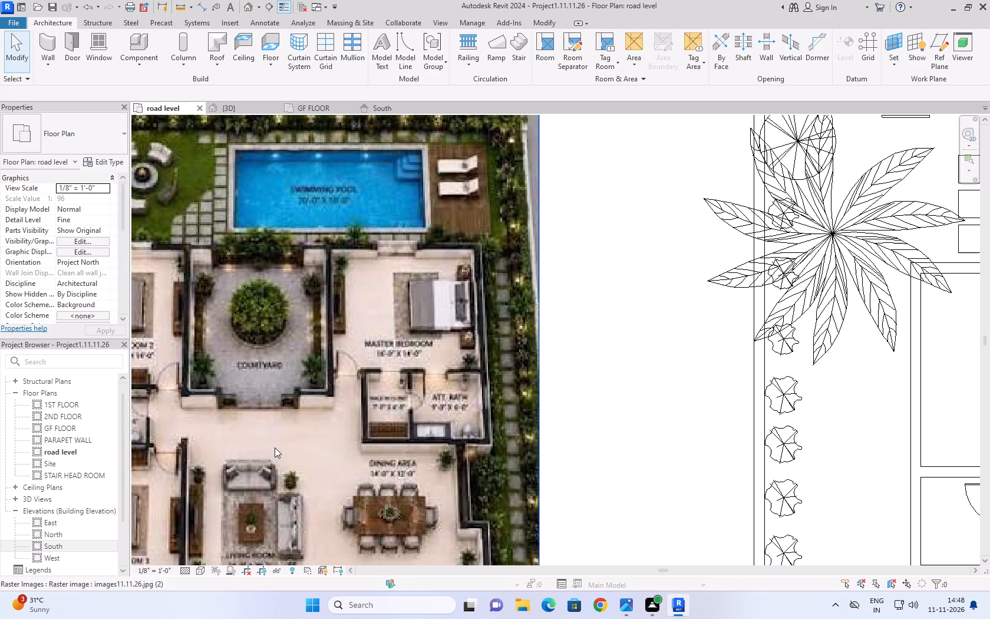
scroll(336, 467, "down", 2)
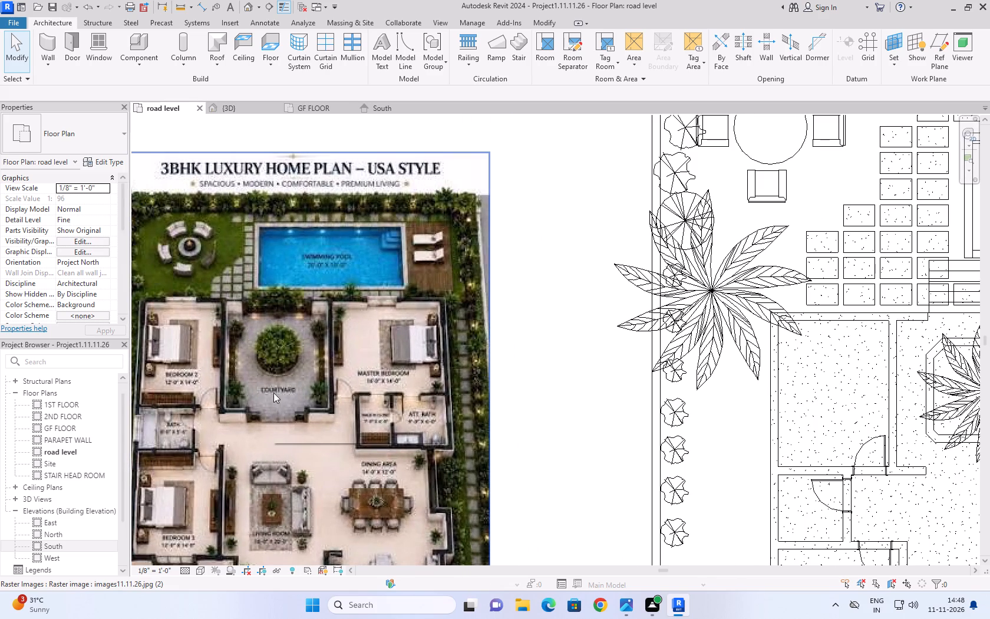
scroll(512, 395, "down", 7)
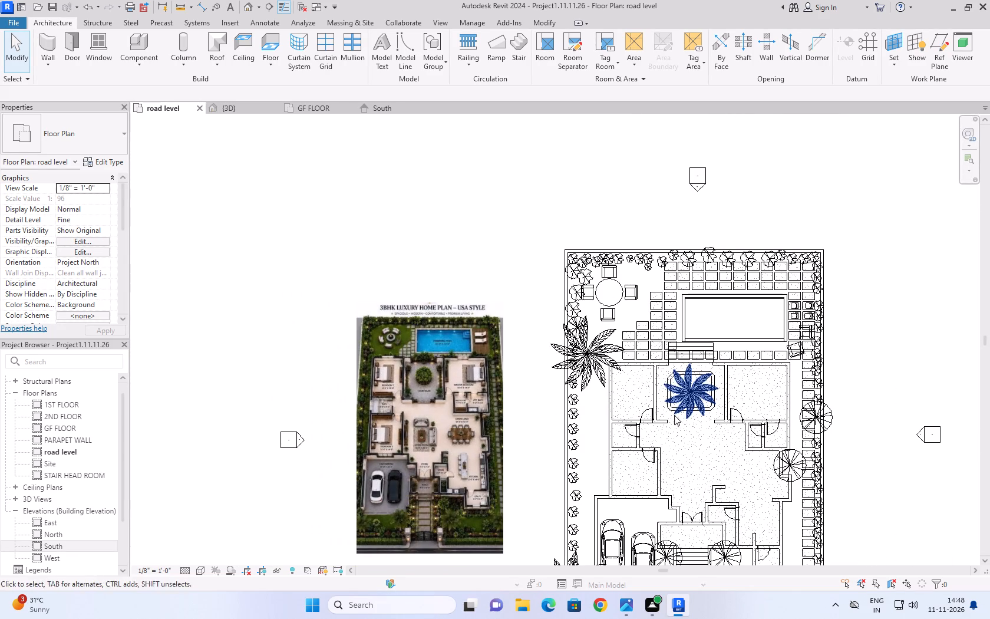
scroll(699, 490, "up", 2)
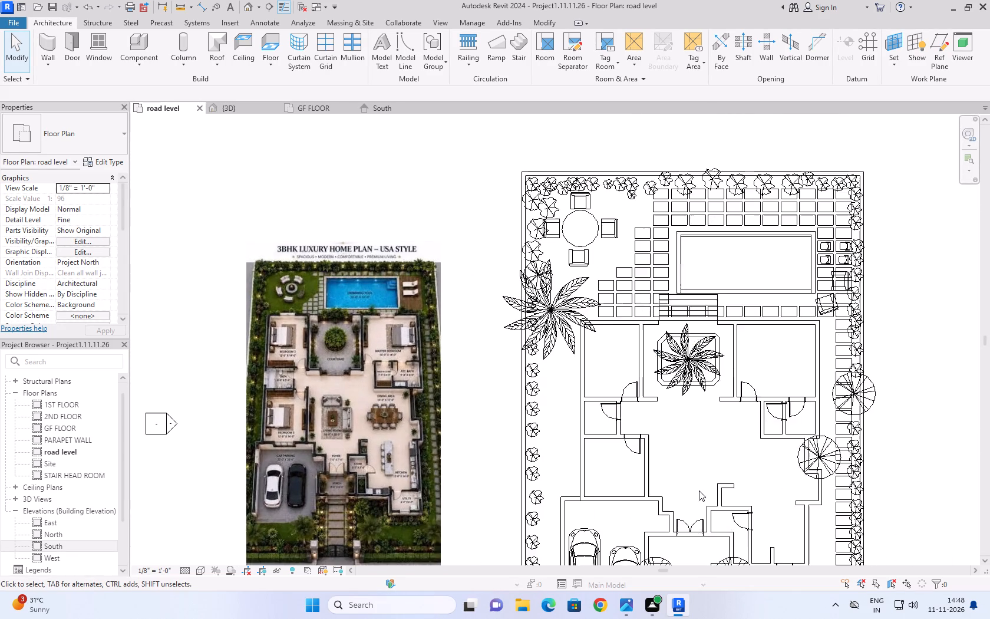
scroll(699, 490, "up", 1)
middle_click_drag(706, 406, 537, 440)
scroll(537, 440, "down", 2)
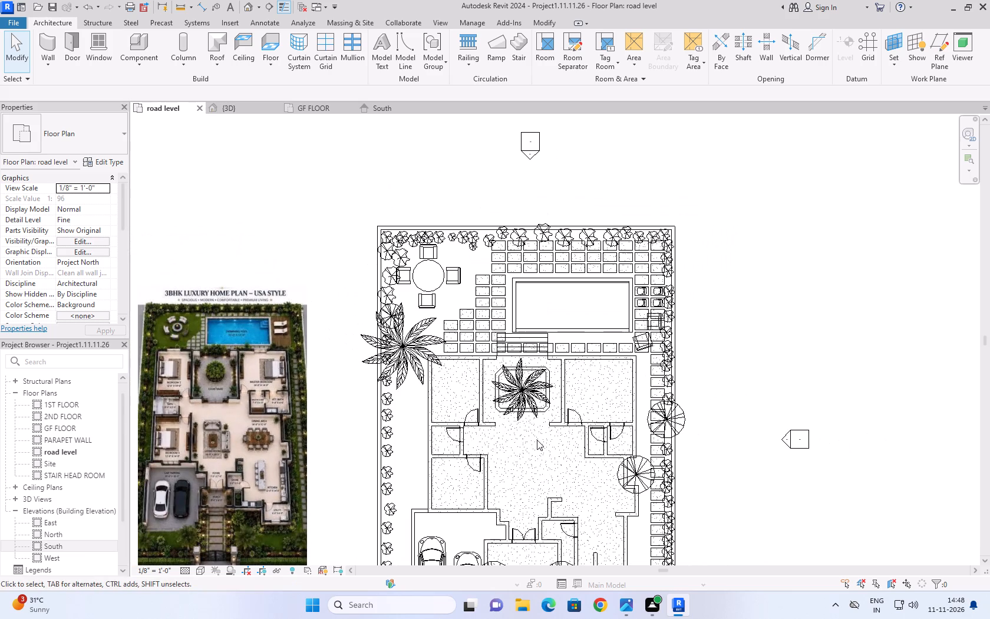
scroll(542, 435, "up", 4)
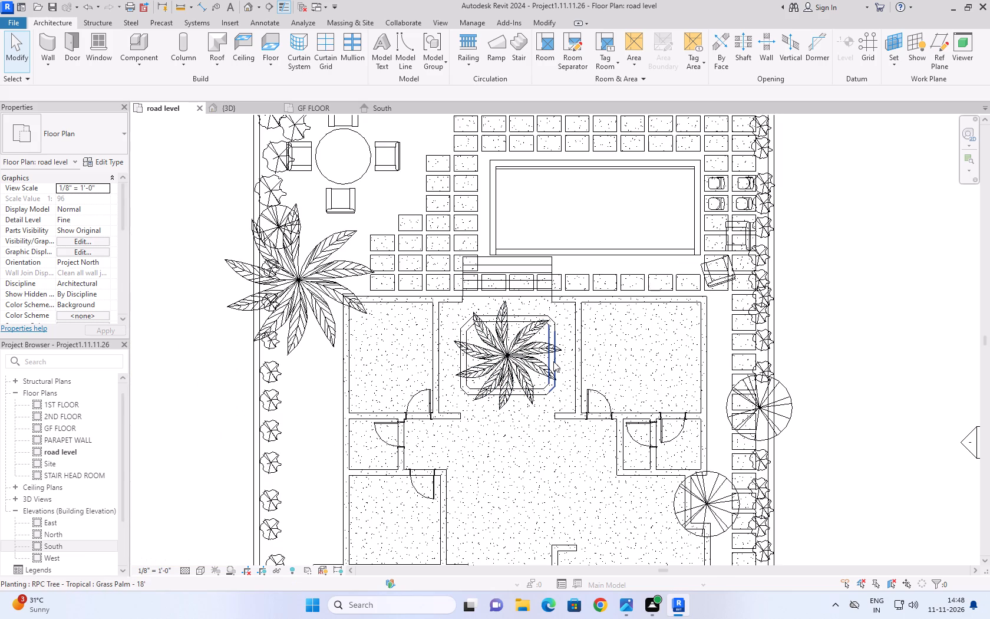
left_click(553, 361)
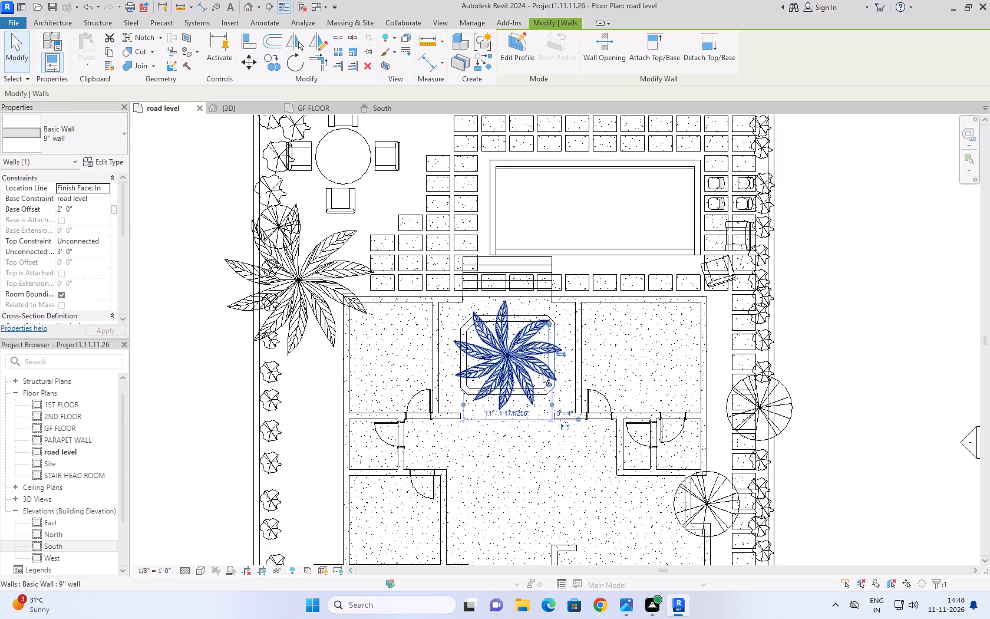
left_click(517, 391)
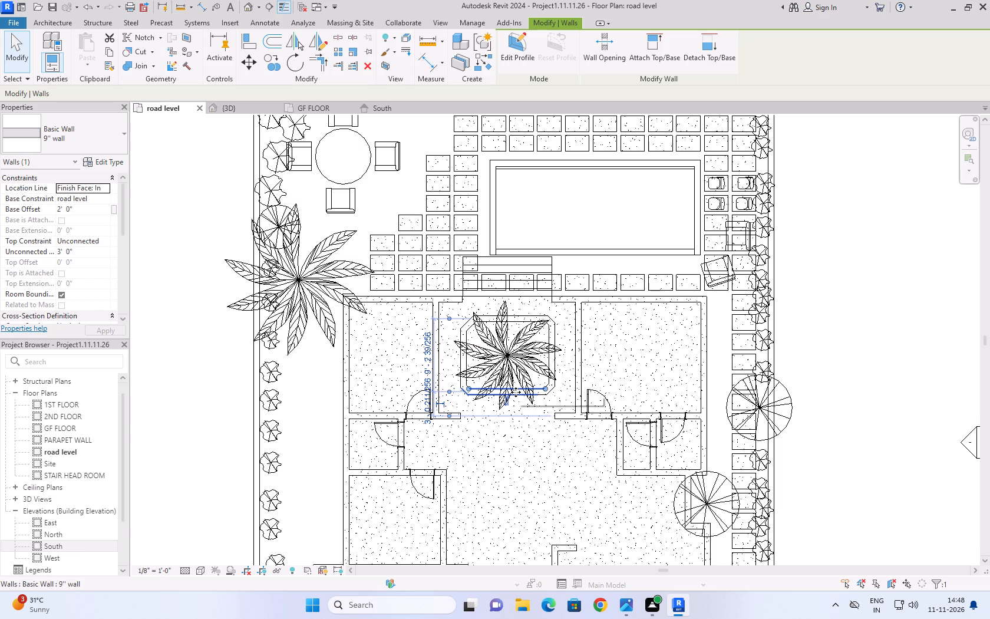
scroll(516, 392, "down", 3)
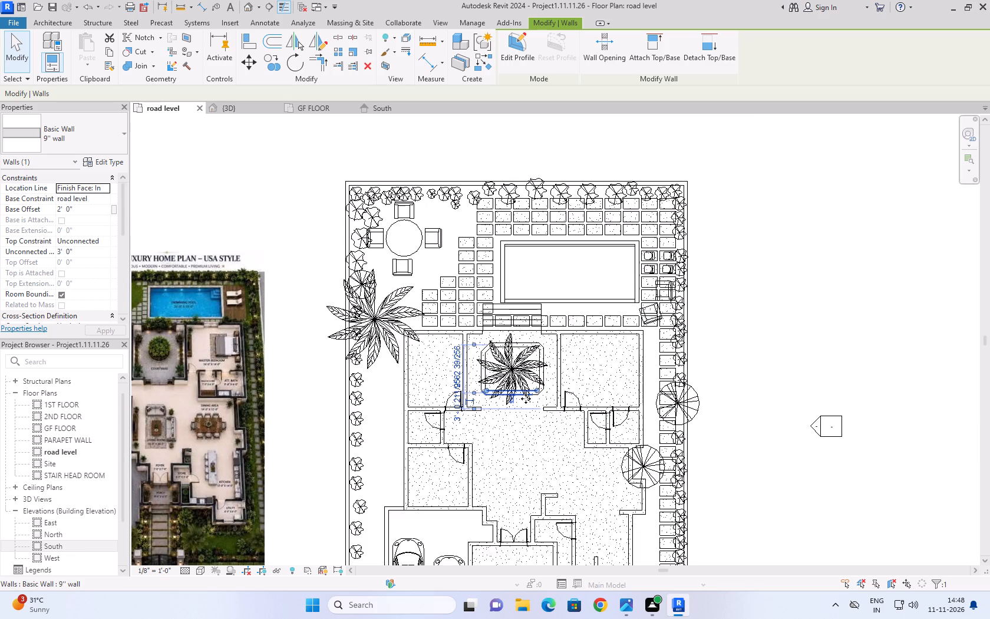
scroll(526, 399, "down", 1)
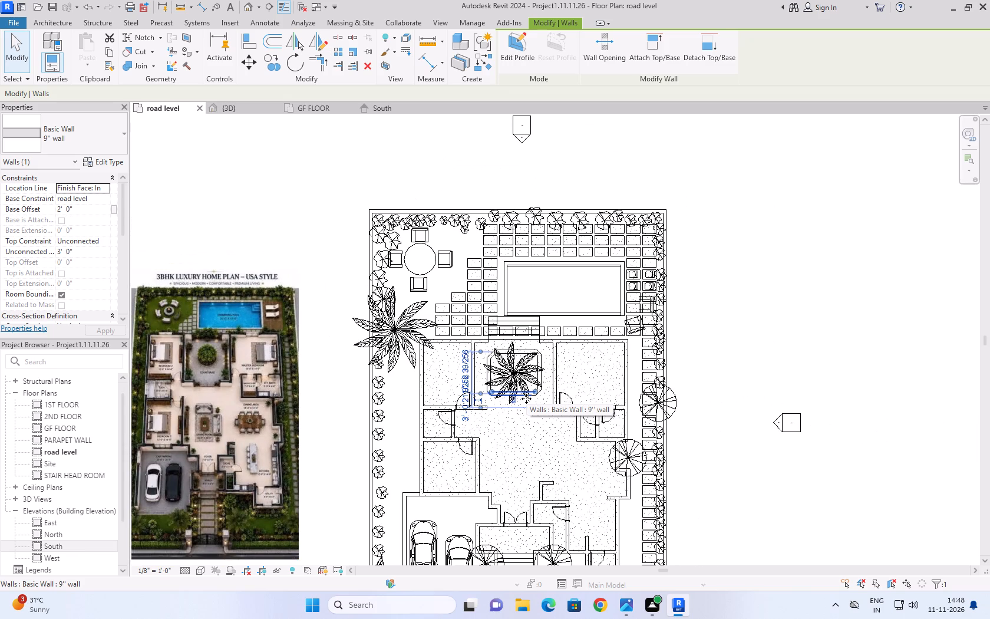
scroll(526, 399, "up", 6)
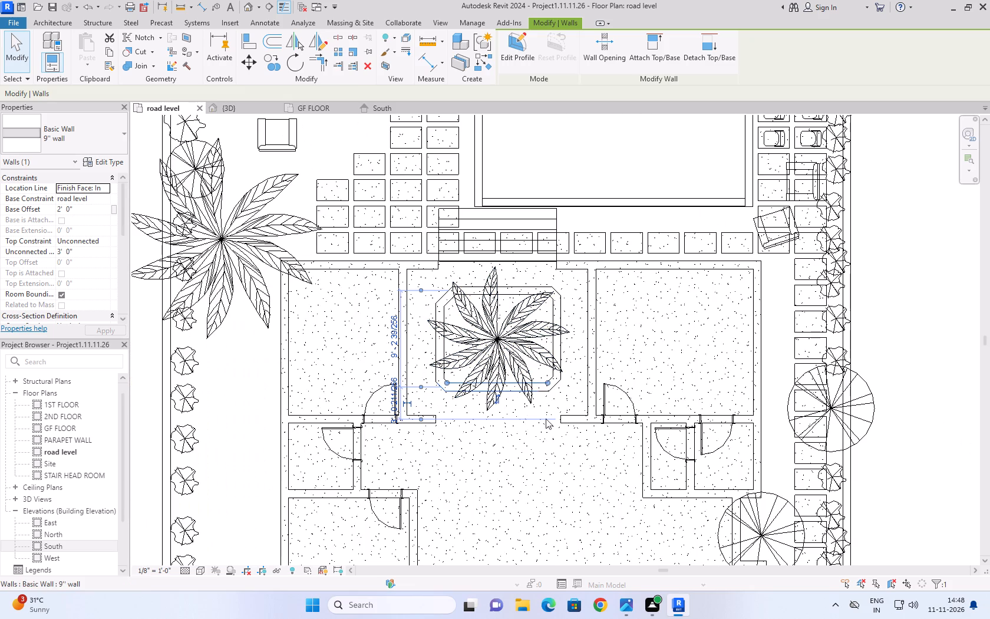
Delete the courtyard planter's four straight walls and the grass palm inside it.
left_click(561, 467)
left_click(513, 390)
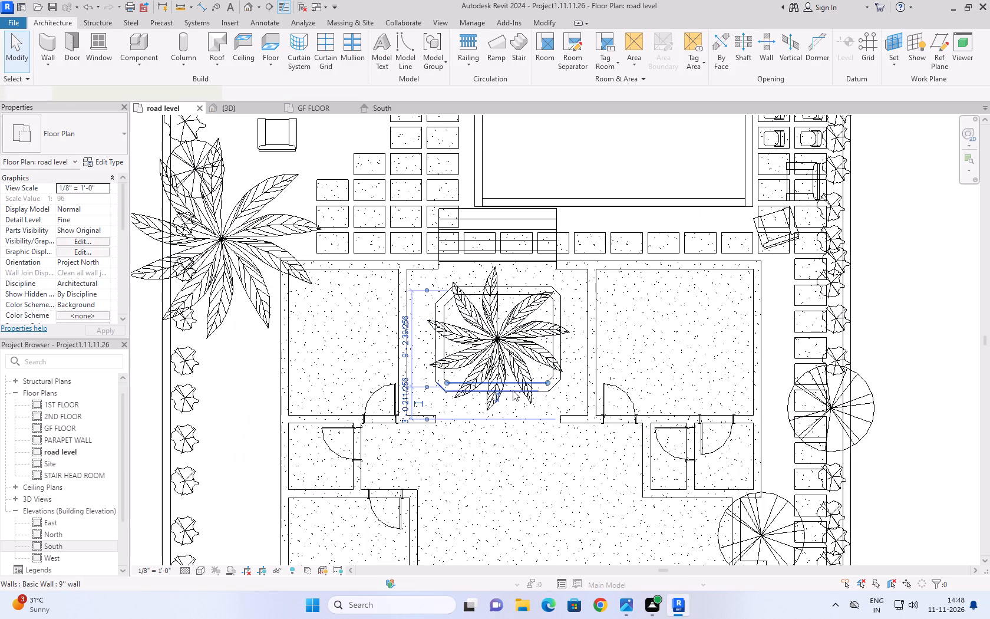
key("Delete")
left_click(557, 308)
key("Delete")
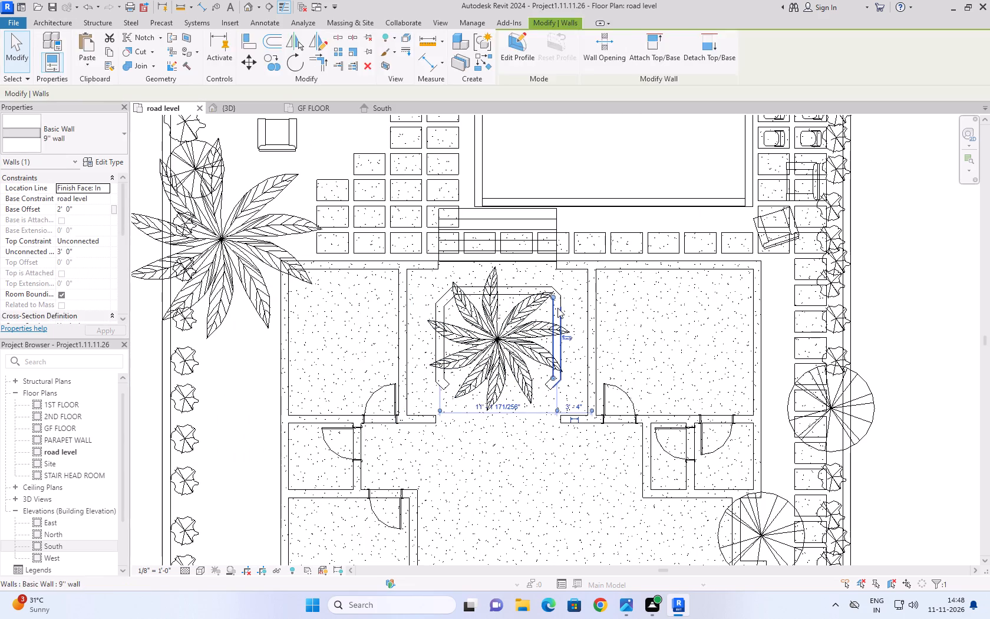
left_click(511, 287)
key("Delete")
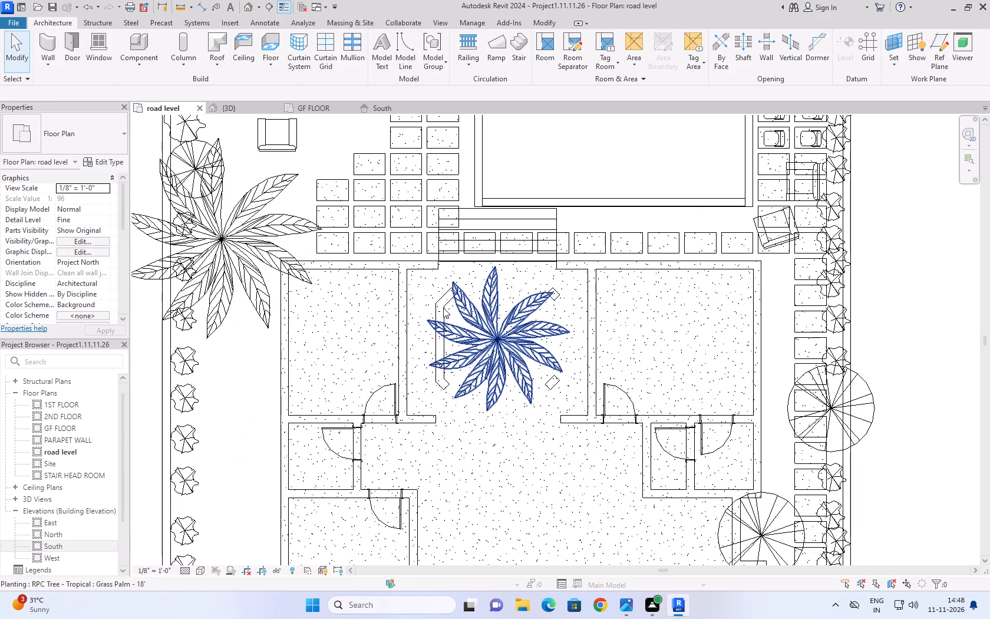
left_click(441, 311)
key("Delete")
left_click(443, 299)
key("Delete")
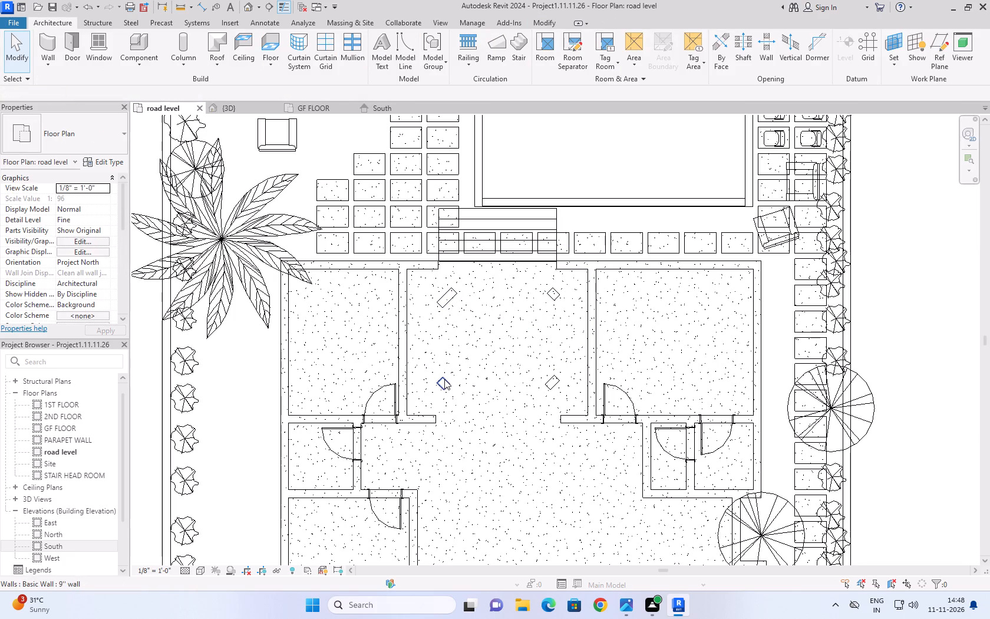
Delete the four remaining diagonal corner wall pieces of the old courtyard planter.
left_click(444, 380)
key("Delete")
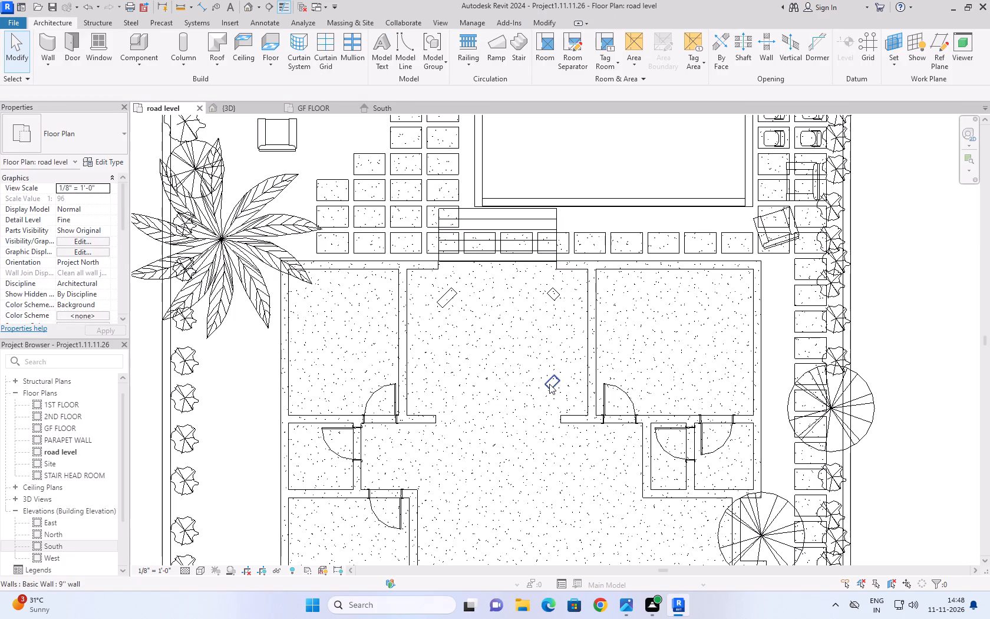
left_click(550, 384)
key("Delete")
left_click(556, 292)
key("Delete")
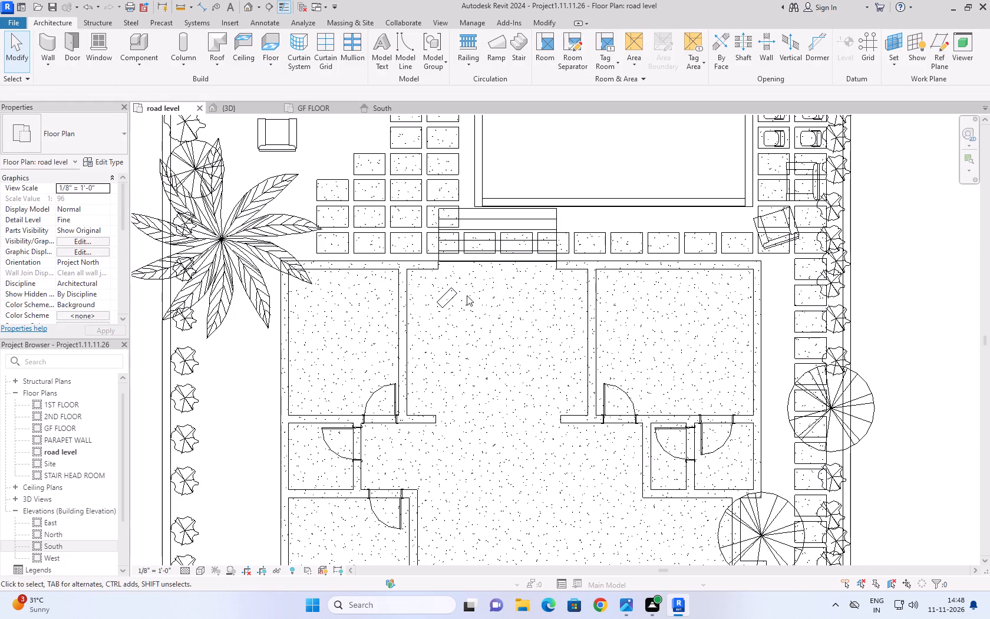
left_click(454, 299)
key("Delete")
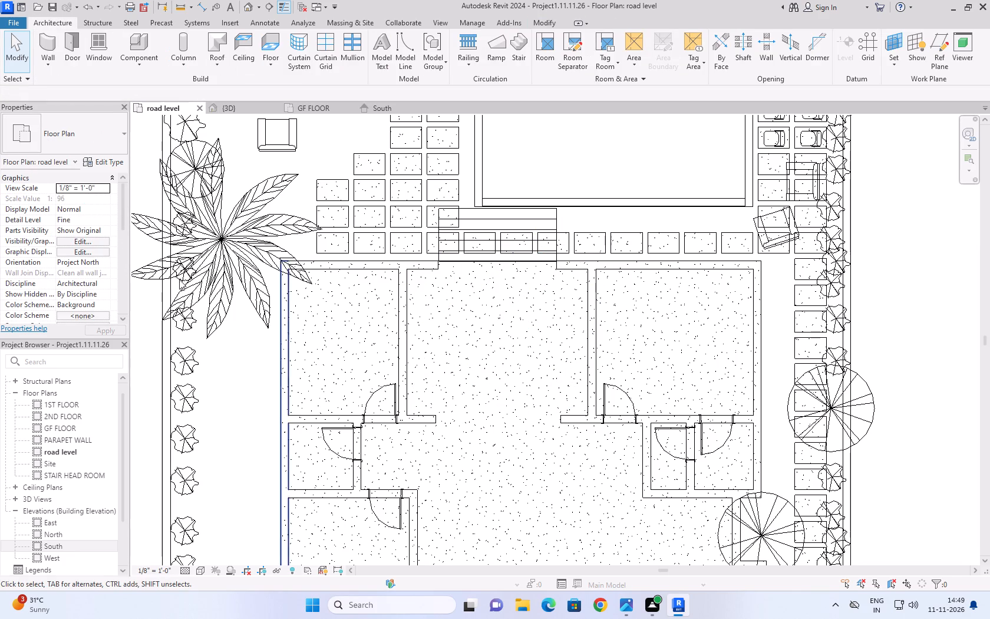
Draw a circular 9" wall with a radius of about 3' 0" in the middle of the courtyard as the new planter.
left_click(50, 45)
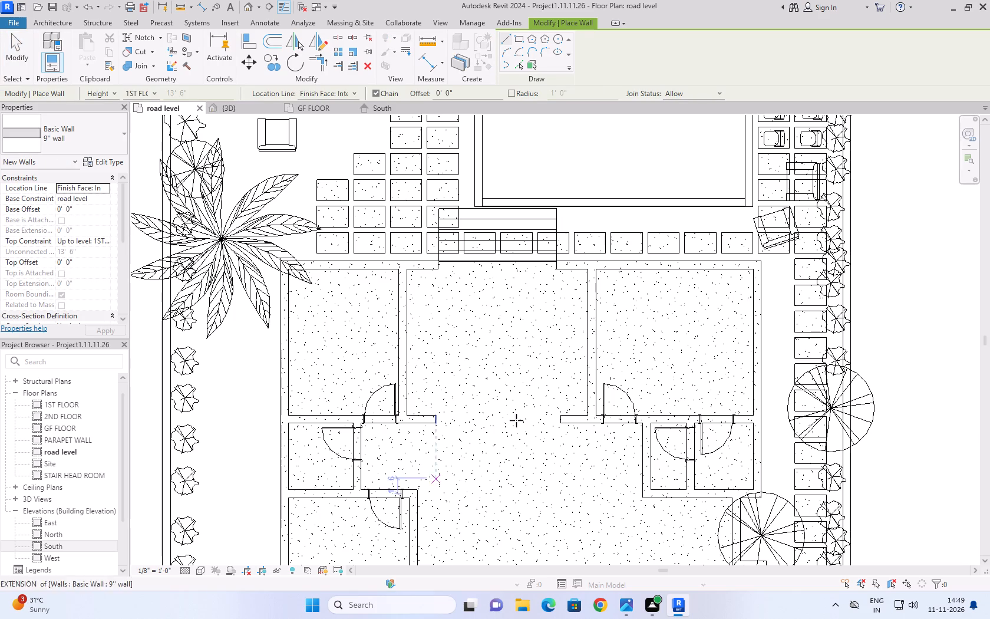
left_click(557, 37)
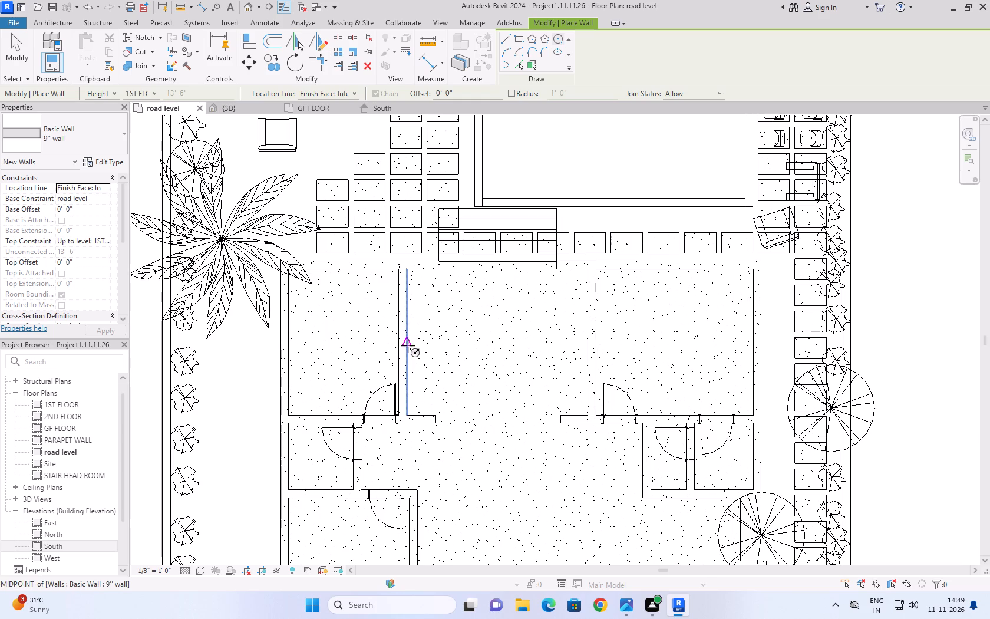
left_click(496, 341)
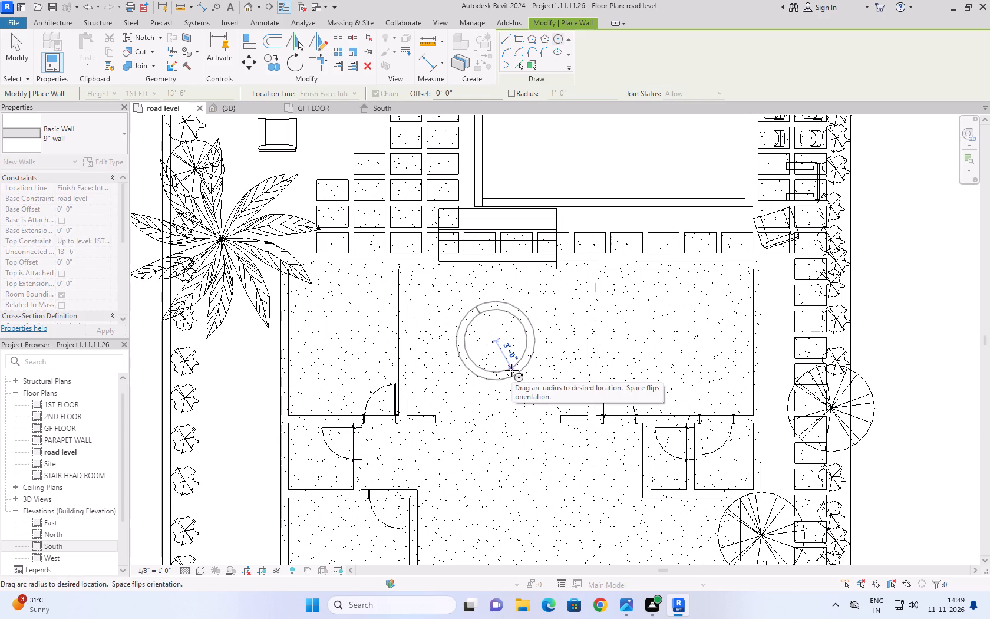
left_click(511, 370)
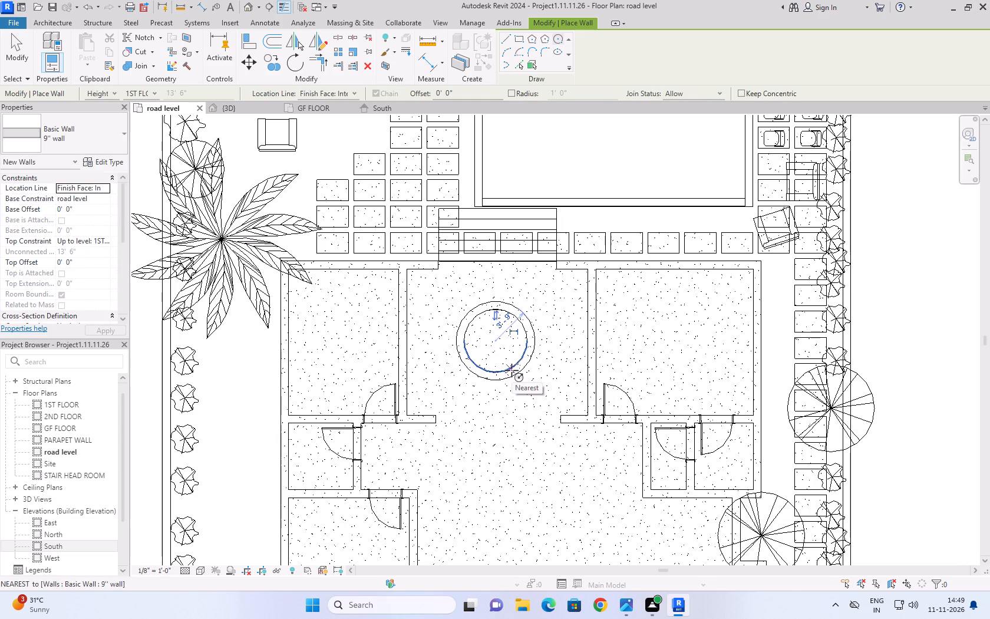
left_click(9, 48)
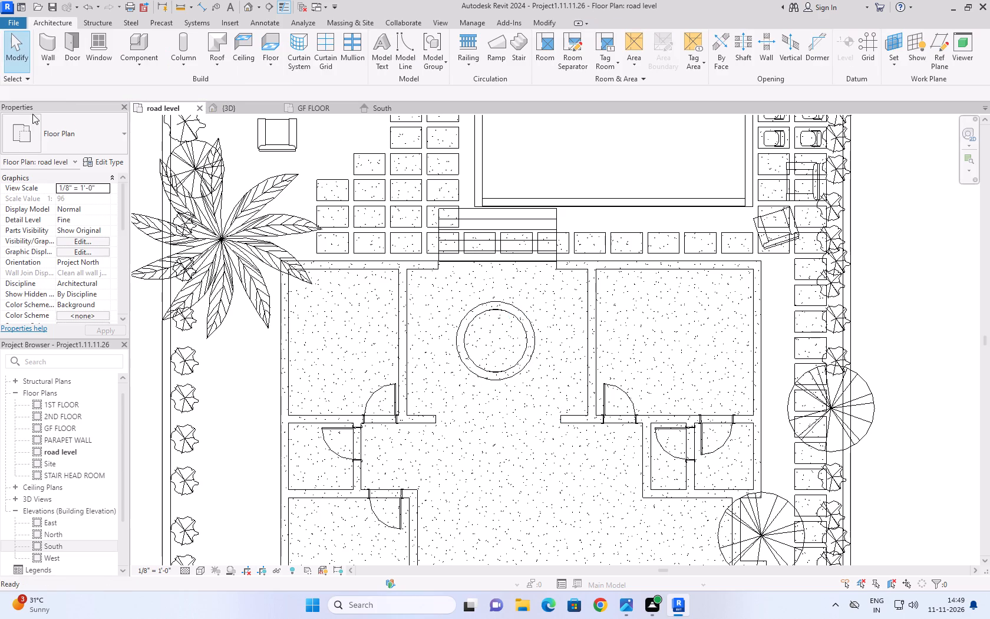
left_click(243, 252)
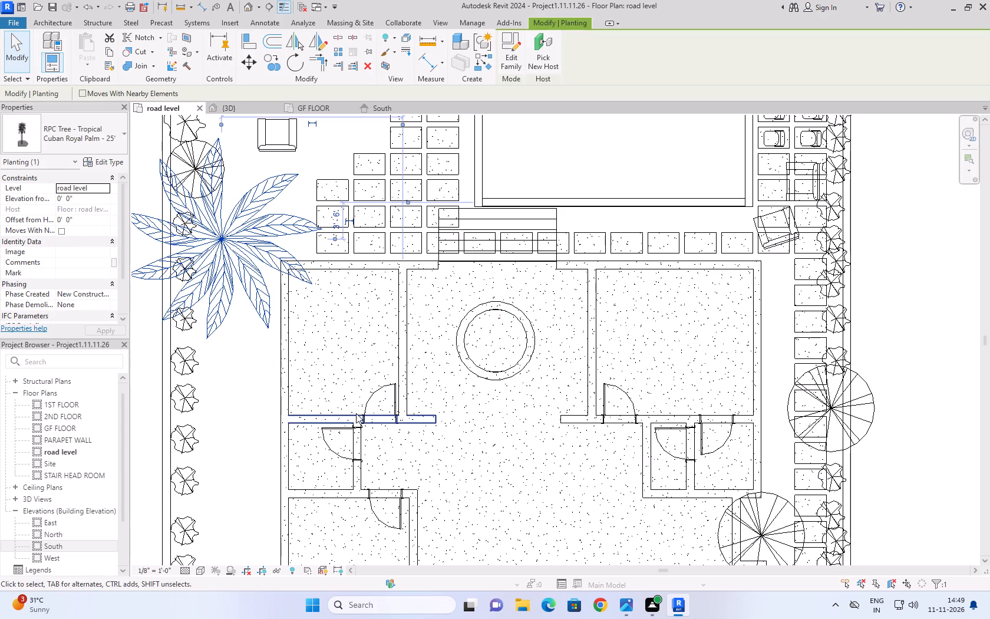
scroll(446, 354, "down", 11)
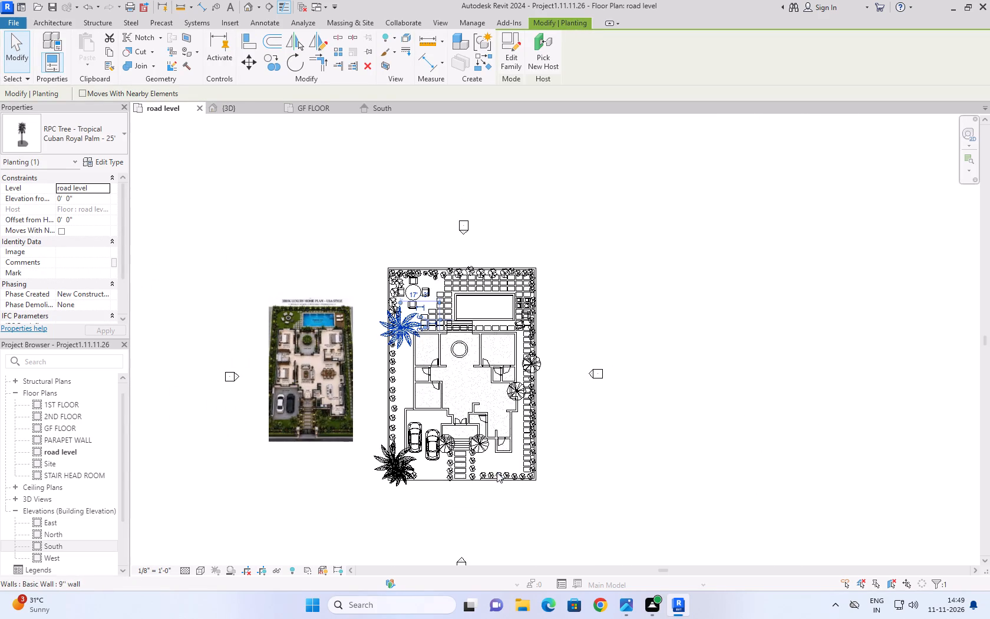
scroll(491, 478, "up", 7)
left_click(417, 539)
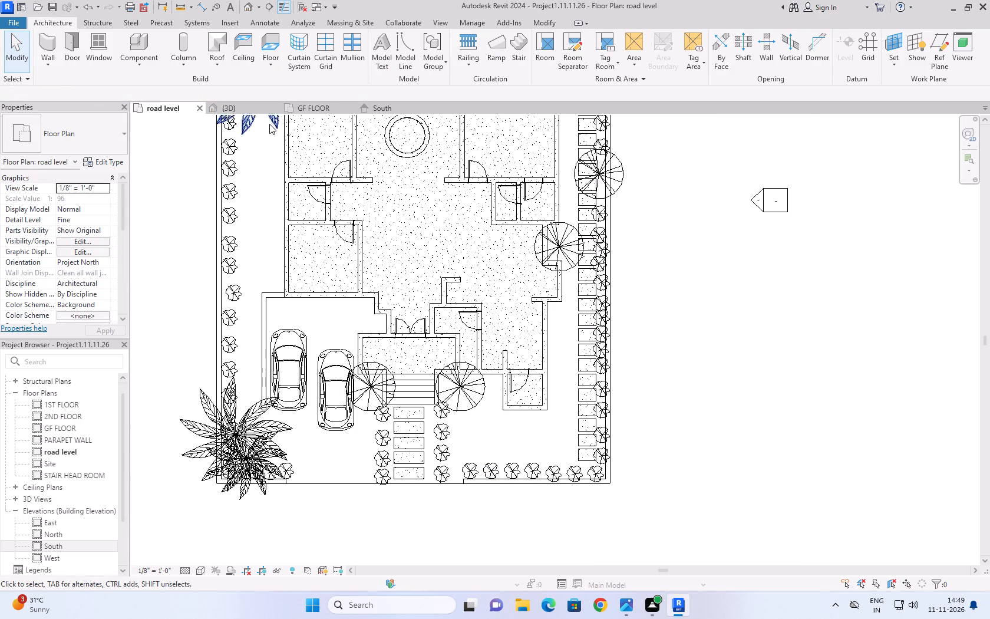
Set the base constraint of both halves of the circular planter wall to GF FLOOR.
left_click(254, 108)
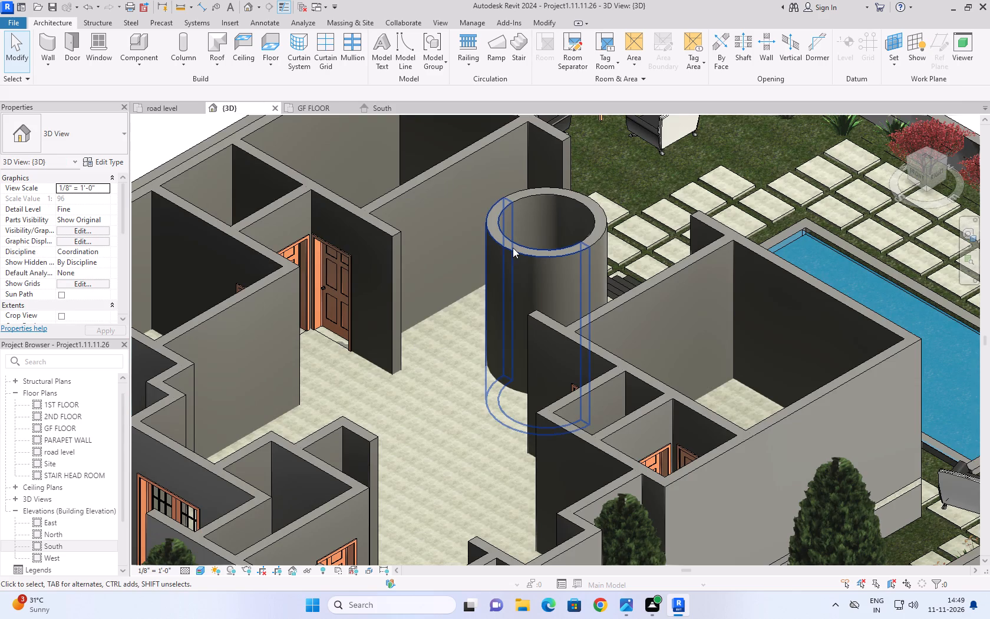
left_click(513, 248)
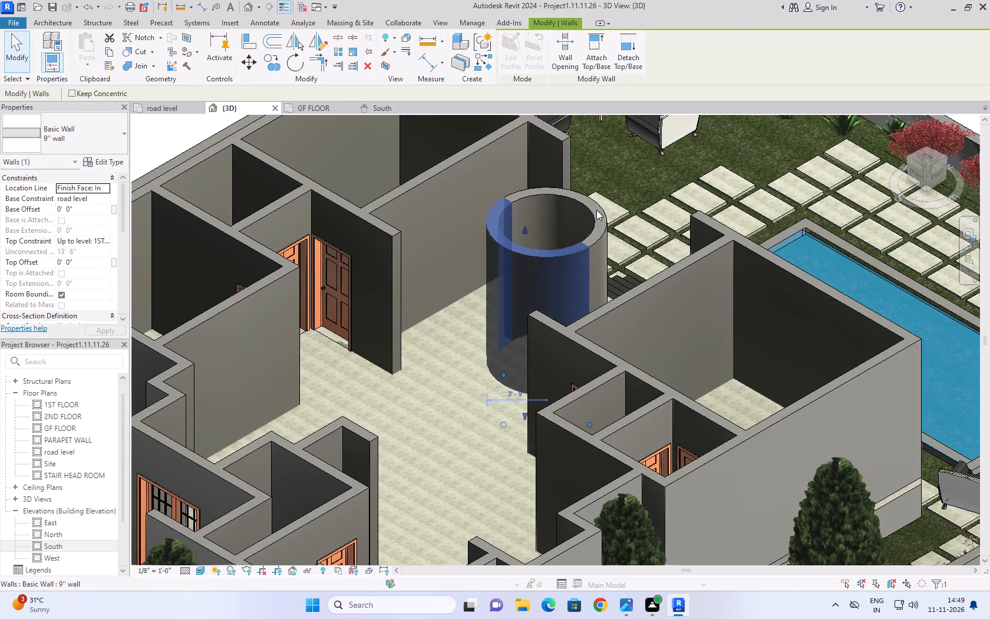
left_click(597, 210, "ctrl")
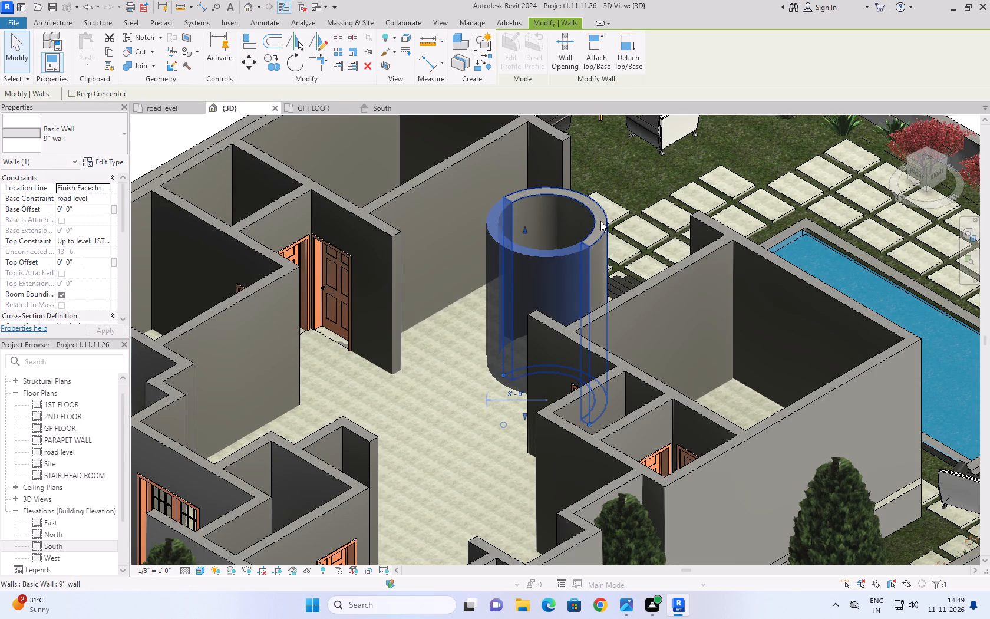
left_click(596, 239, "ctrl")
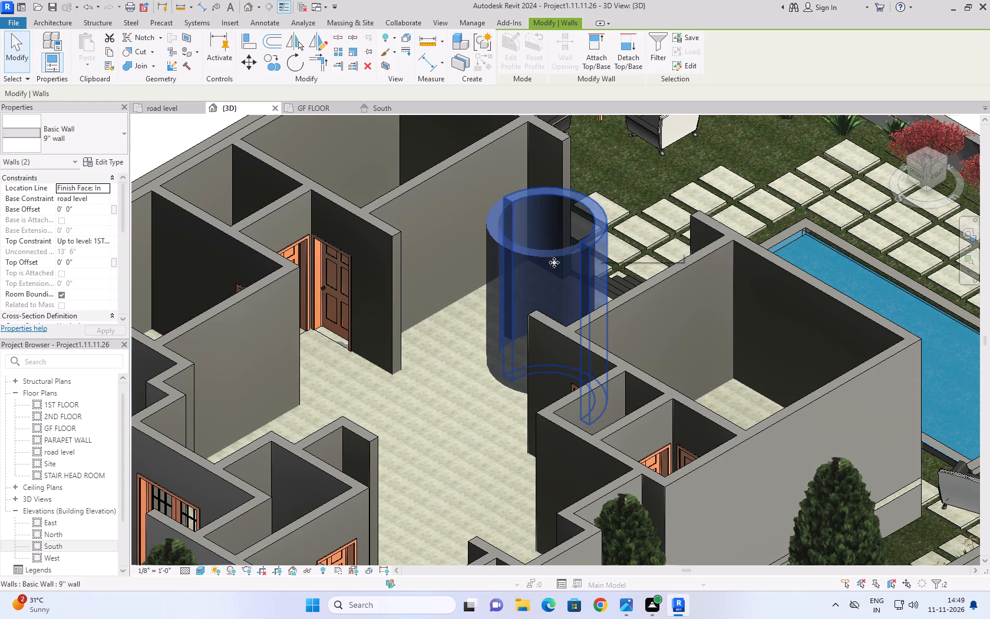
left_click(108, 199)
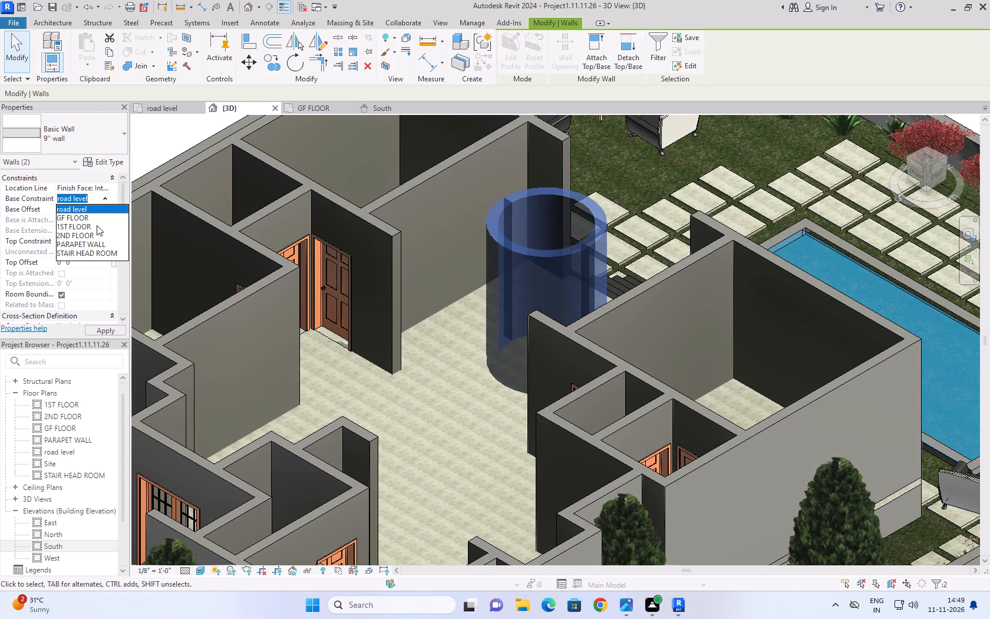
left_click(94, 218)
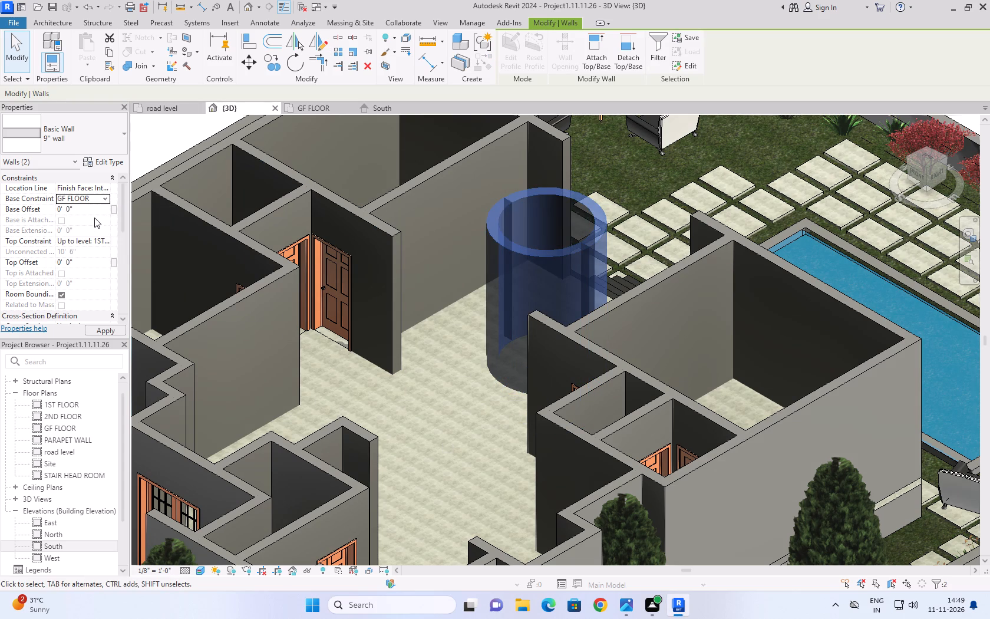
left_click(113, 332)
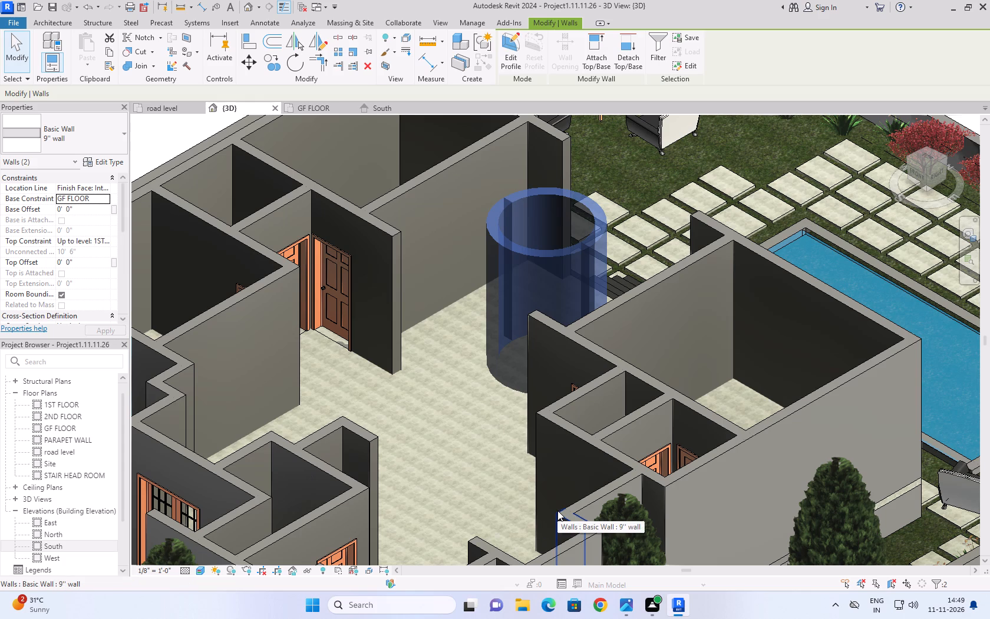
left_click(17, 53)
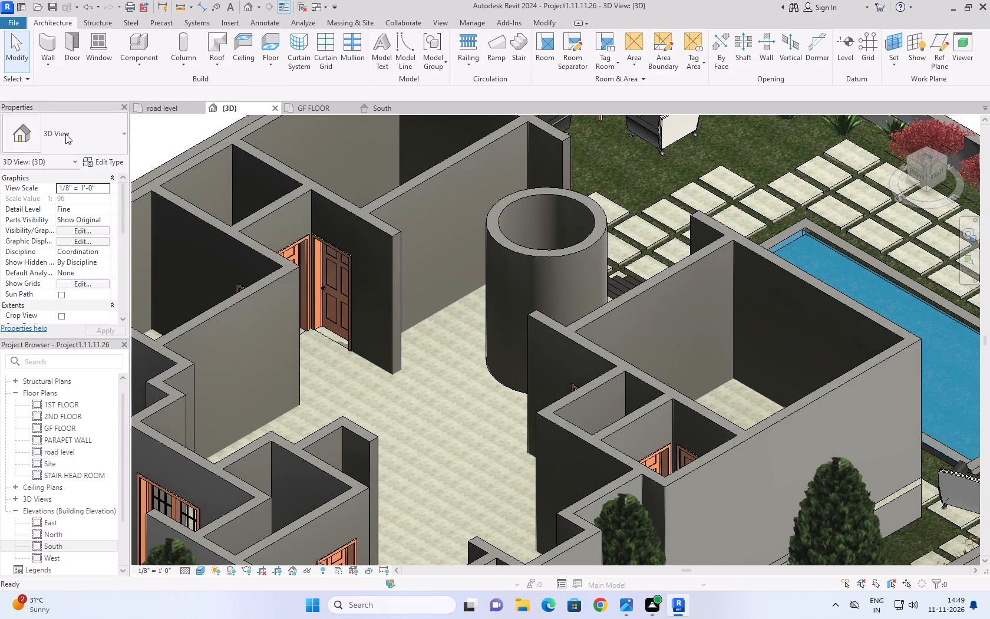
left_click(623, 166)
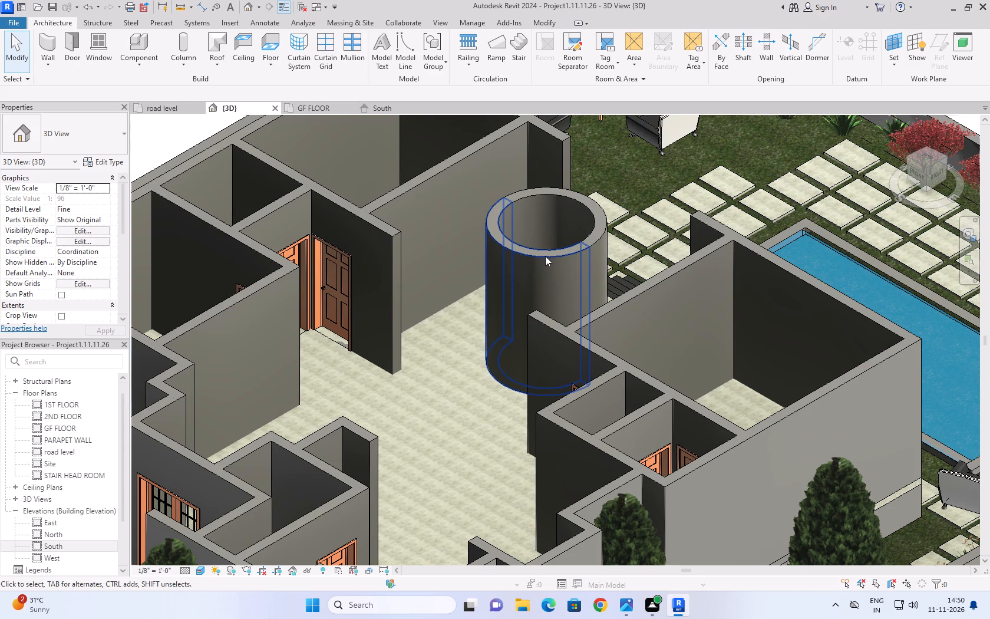
Set the front half of the circular planter wall to a road level base and a GF FLOOR top constraint.
left_click(186, 110)
scroll(392, 276, "down", 4)
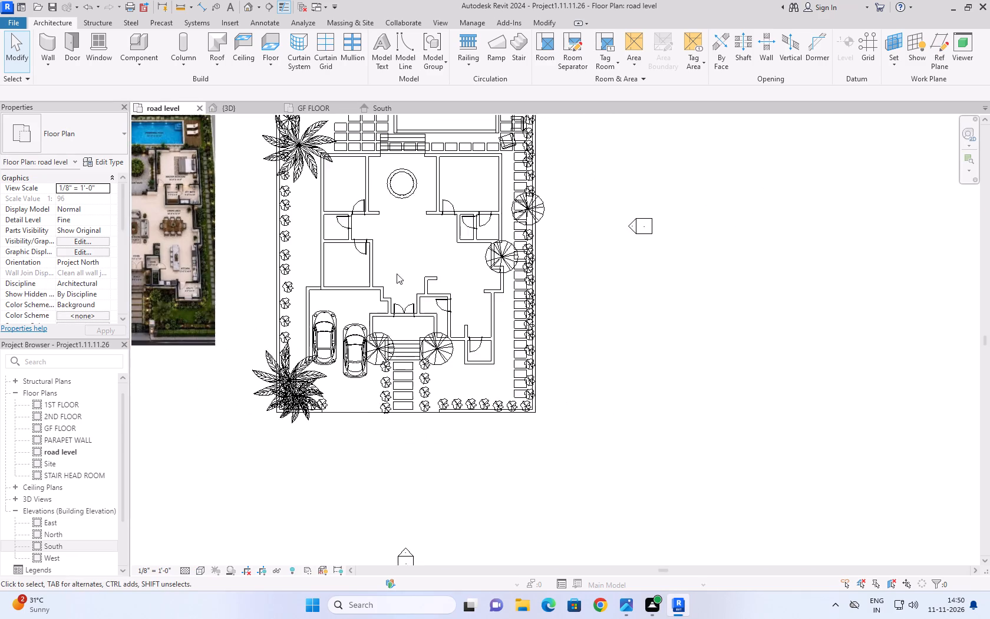
left_click(398, 199)
left_click(397, 204)
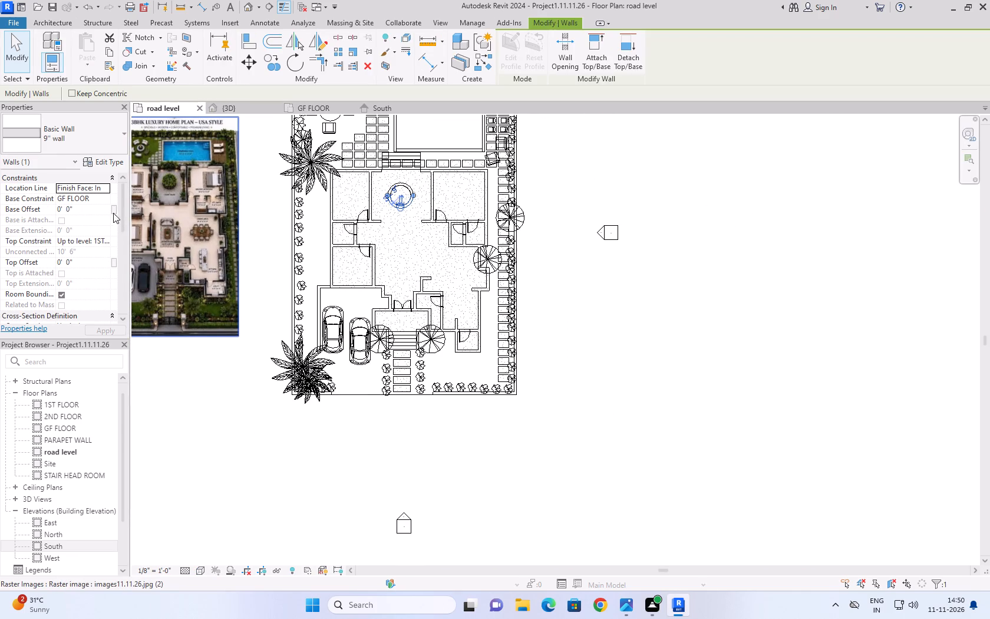
left_click(105, 197)
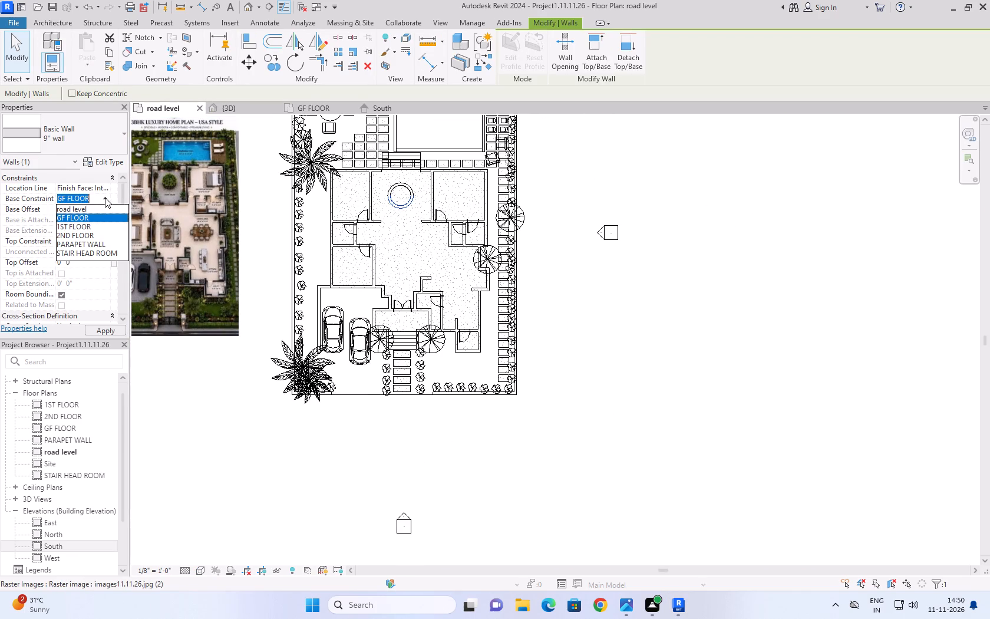
left_click(100, 208)
left_click(107, 243)
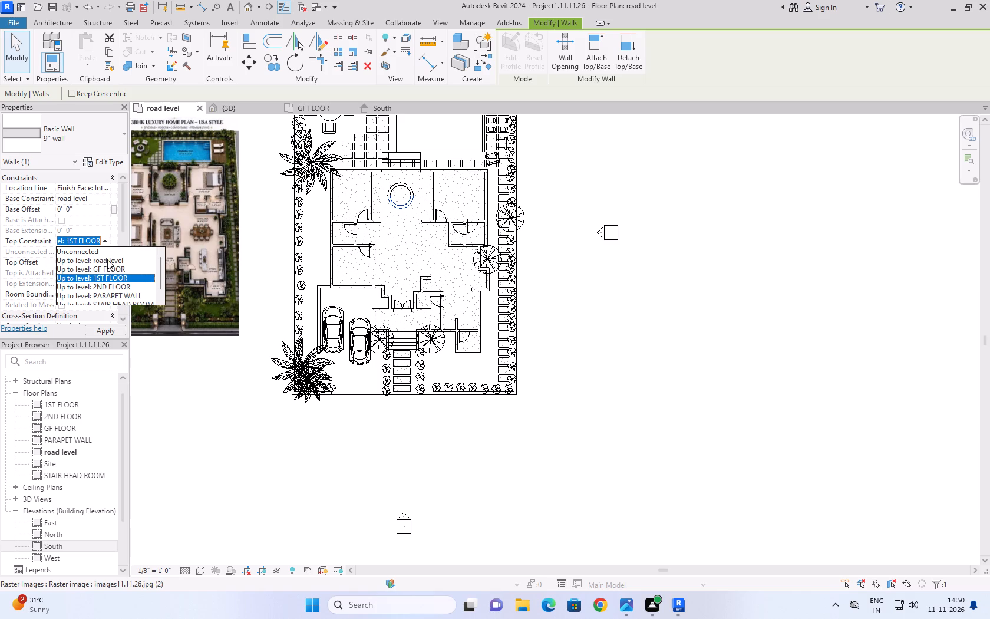
left_click(108, 264)
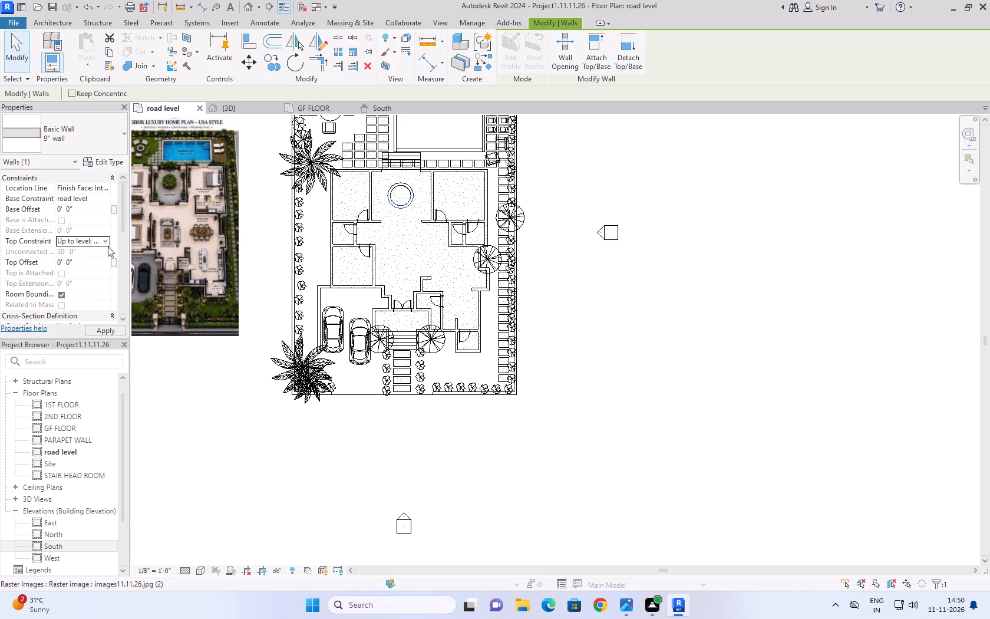
left_click(106, 242)
left_click(107, 271)
left_click(244, 101)
left_click(245, 103)
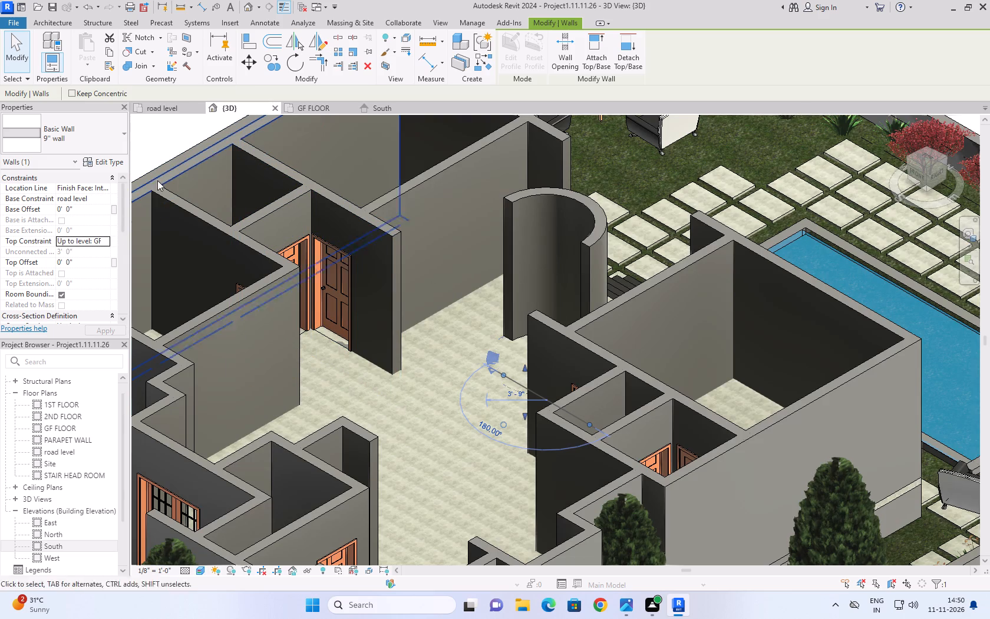
Make the top of the planter wall's front half unconnected, with a height of 5' 0".
left_click(159, 107)
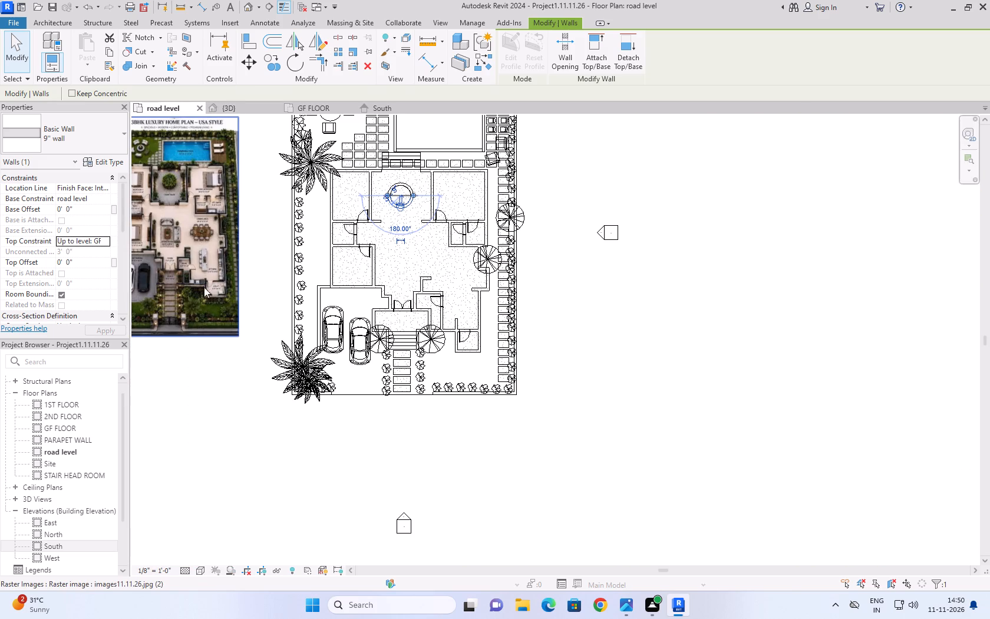
left_click(108, 240)
left_click(94, 248)
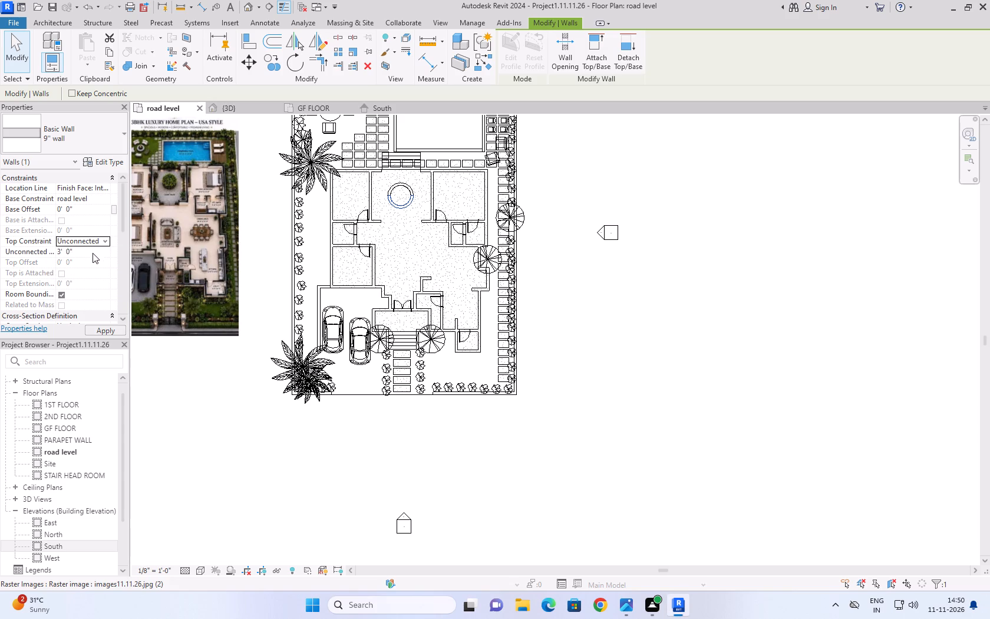
left_click(93, 253)
type("5'")
left_click(114, 328)
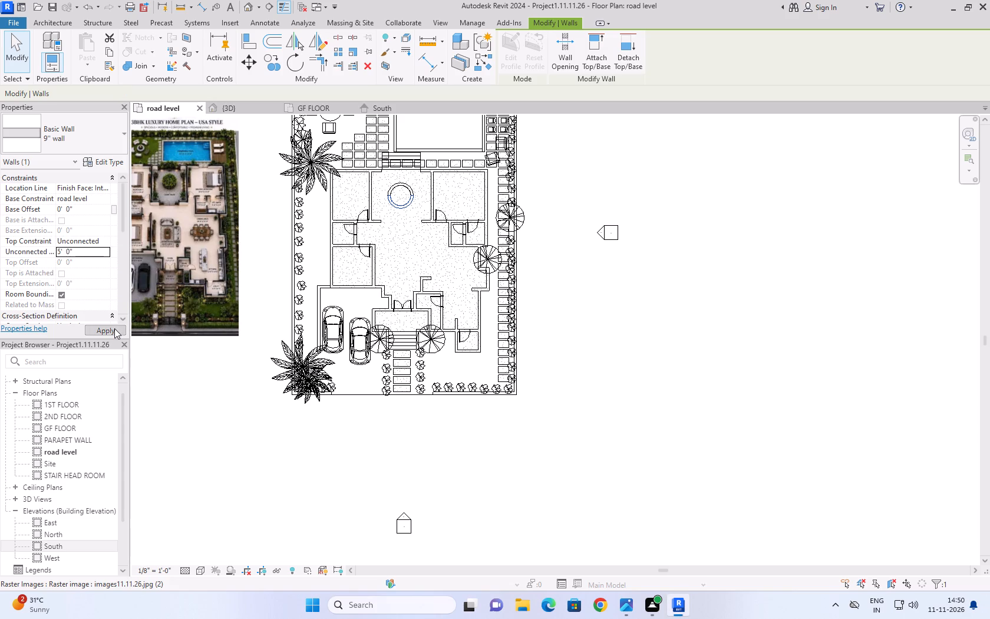
Make the top of the planter wall's rear half unconnected as well, with a height of 5' 0".
left_click(241, 111)
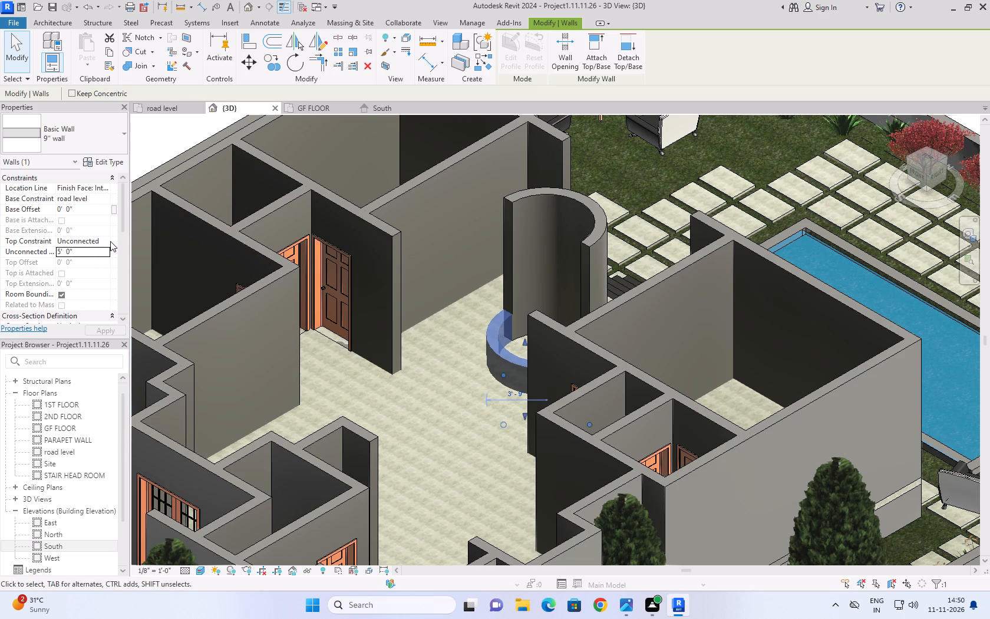
left_click(587, 205)
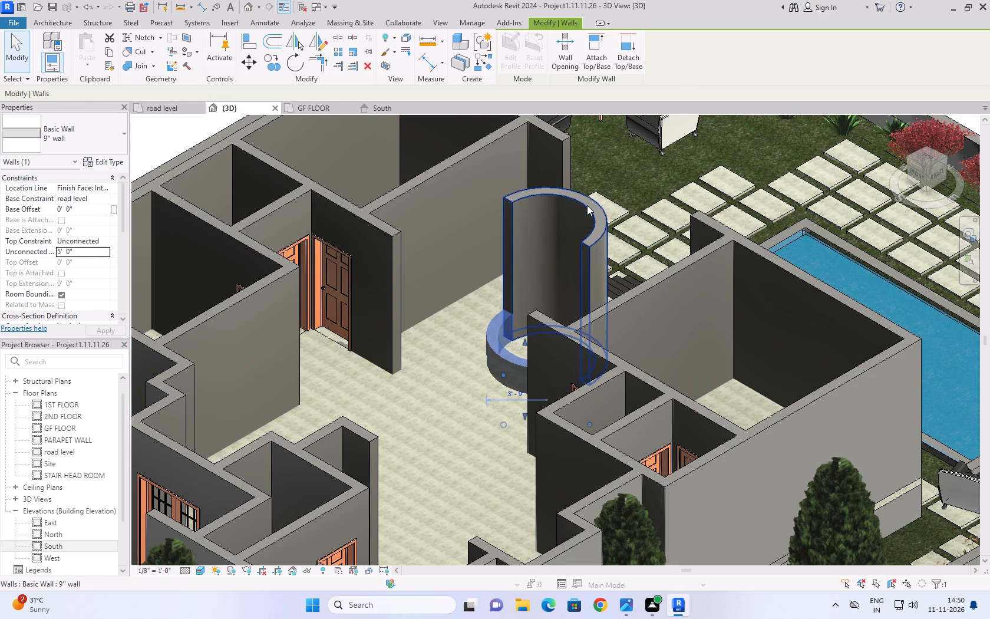
left_click(152, 108)
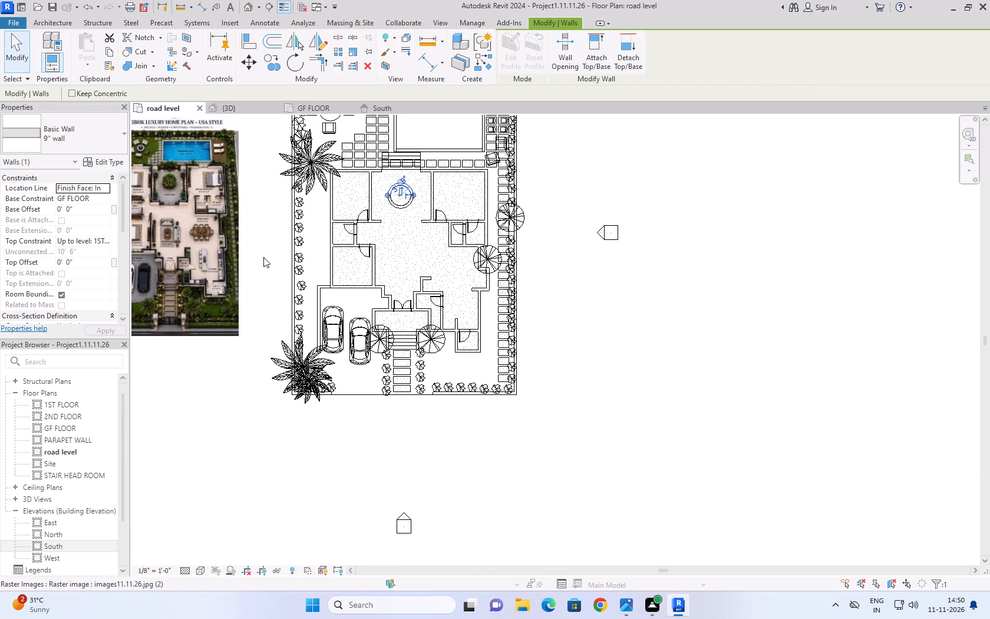
left_click(108, 242)
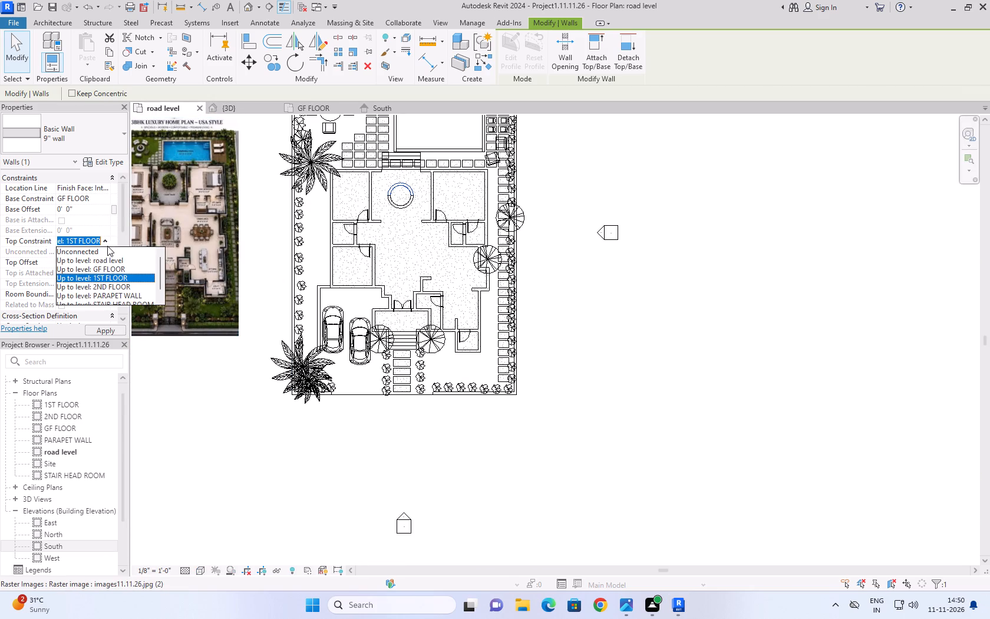
left_click(105, 249)
left_click(97, 250)
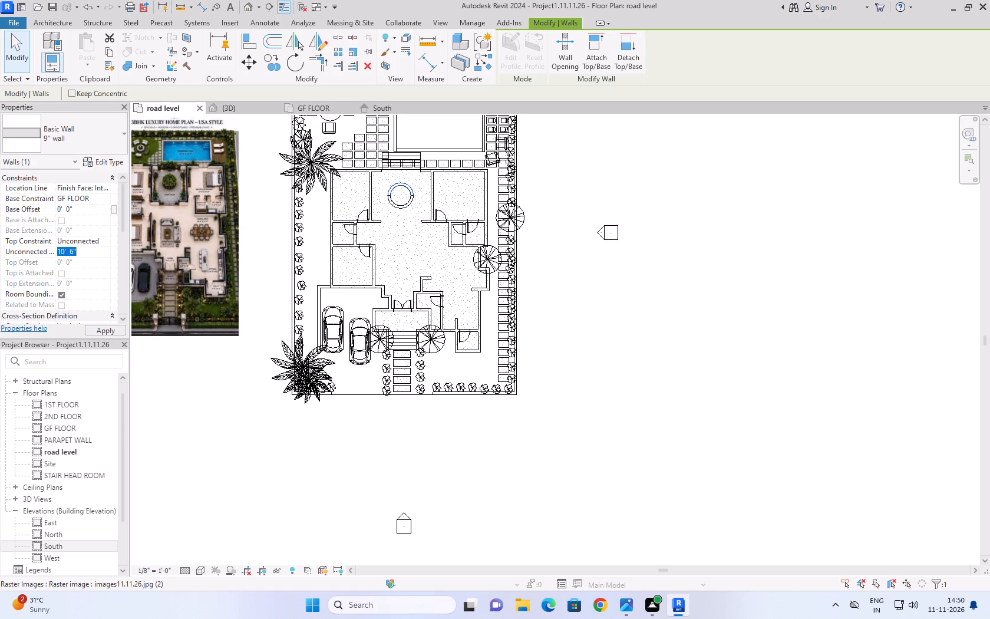
key("5")
key("apostrophe")
left_click(110, 327)
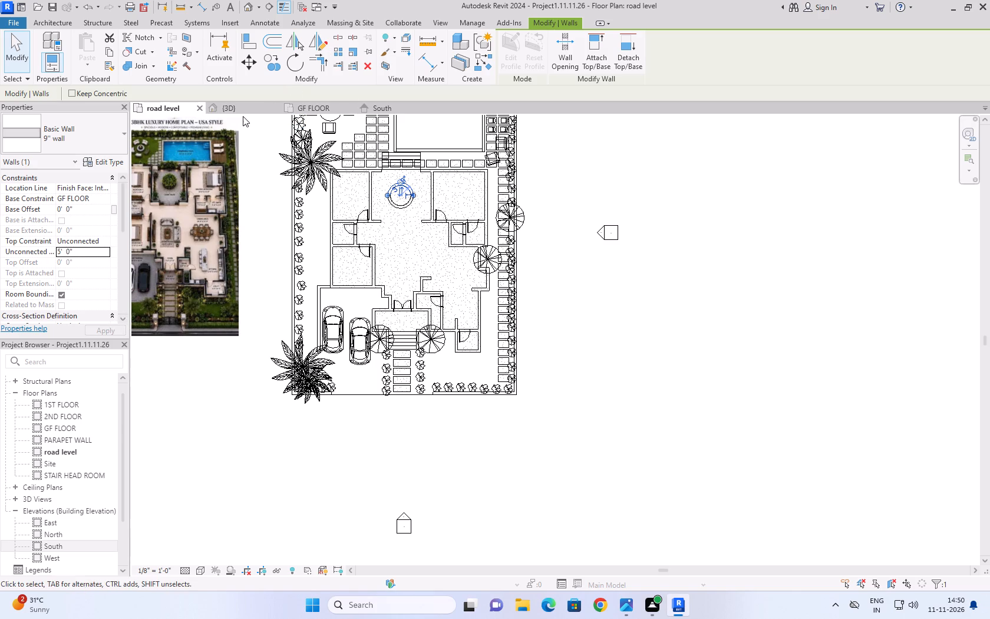
Set the base constraint of the planter wall's rear half to road level.
left_click(243, 108)
scroll(501, 371, "down", 6)
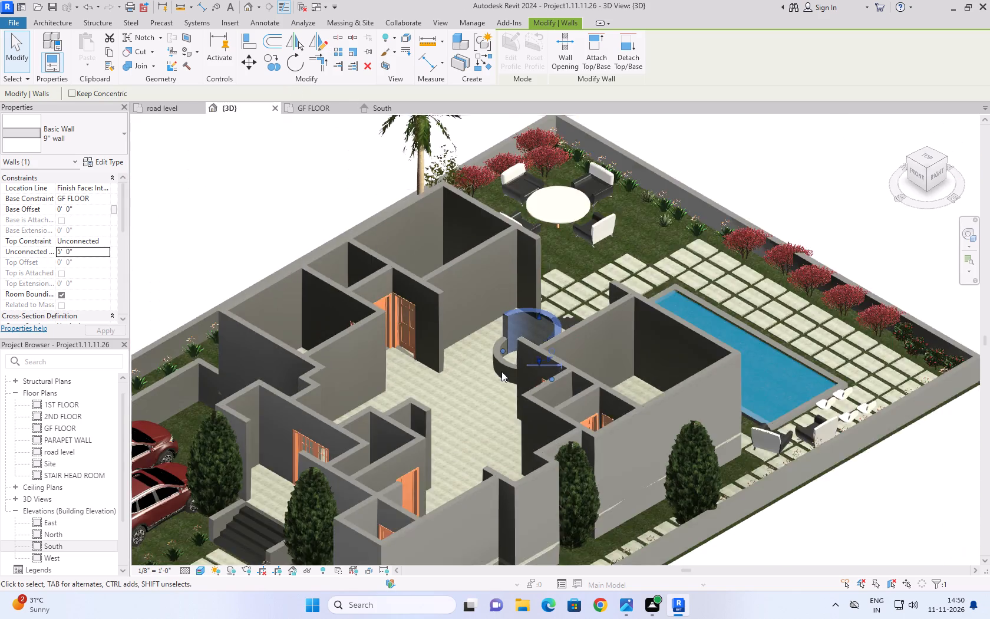
scroll(501, 371, "down", 1)
left_click(792, 191)
scroll(508, 361, "up", 3)
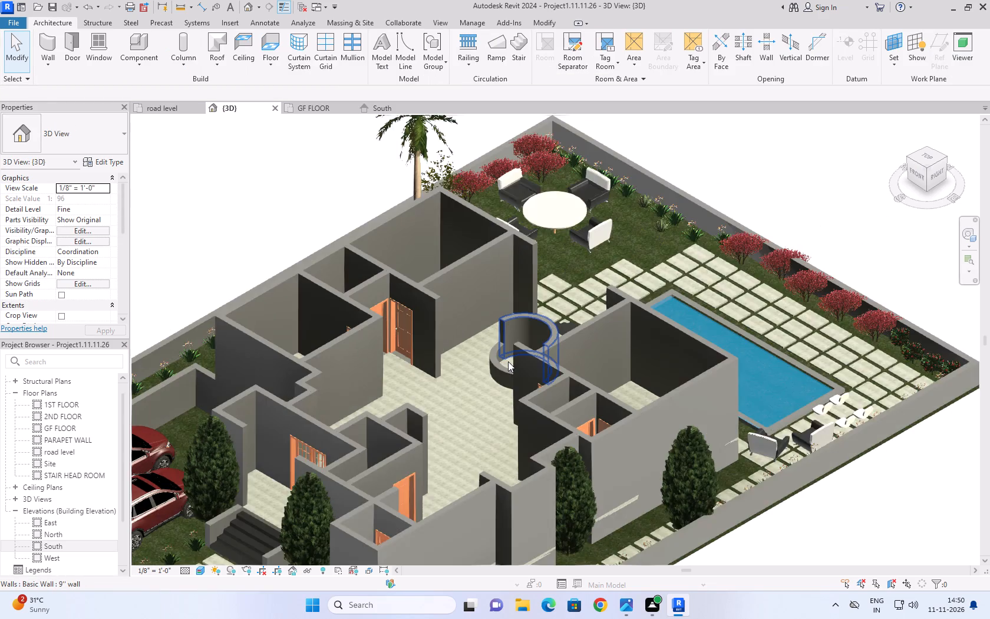
scroll(508, 361, "up", 8)
left_click(503, 238)
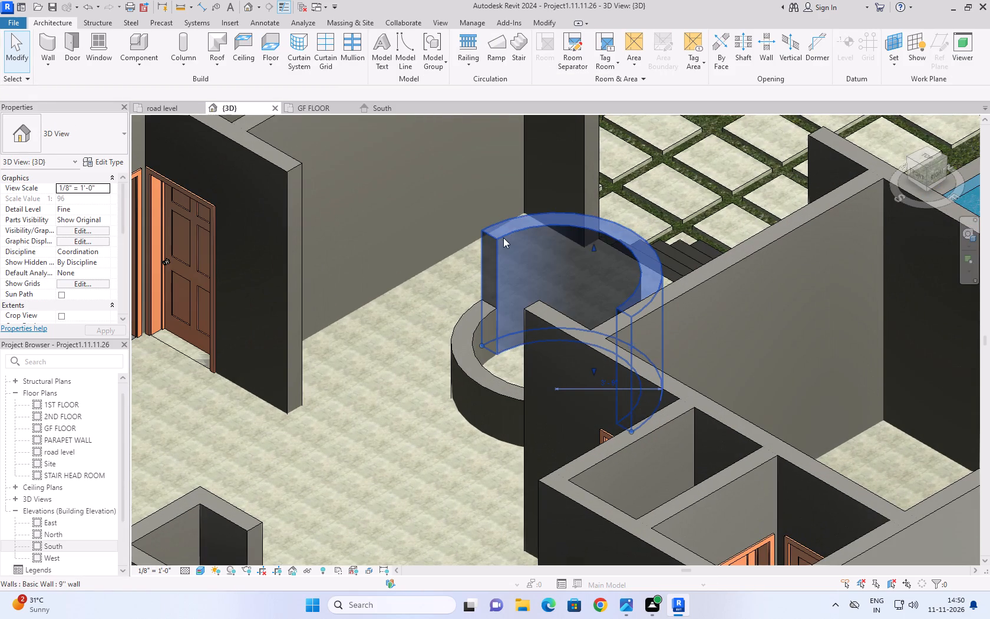
left_click(98, 200)
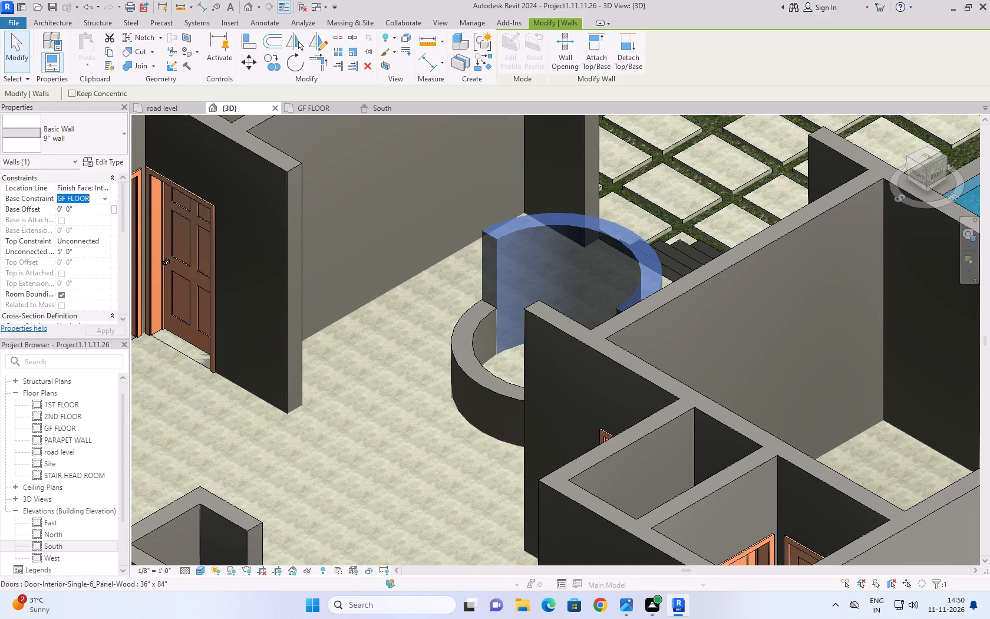
left_click(108, 200)
left_click(100, 210)
left_click(106, 327)
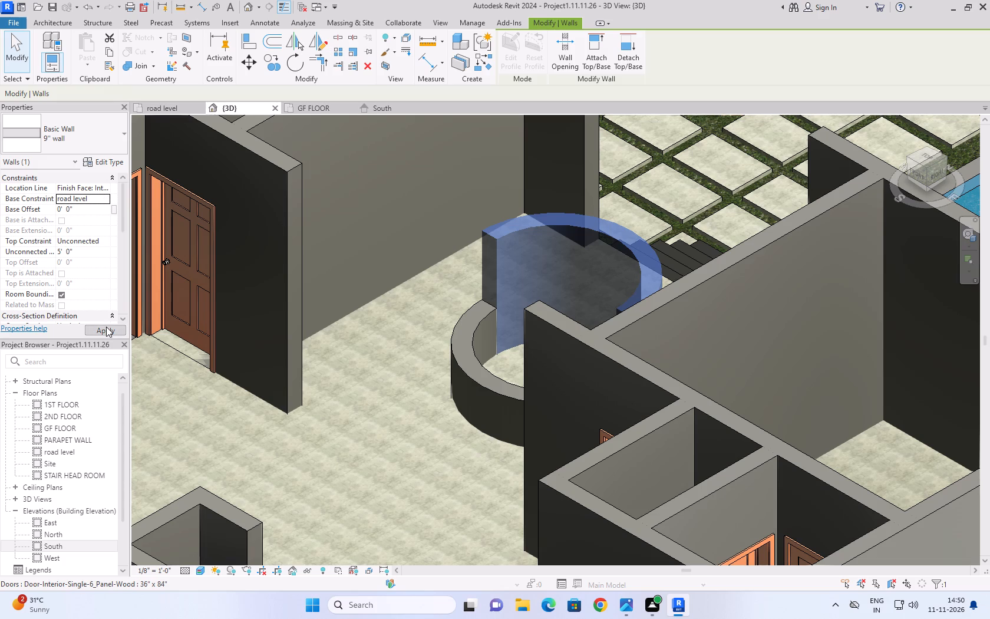
left_click(372, 242)
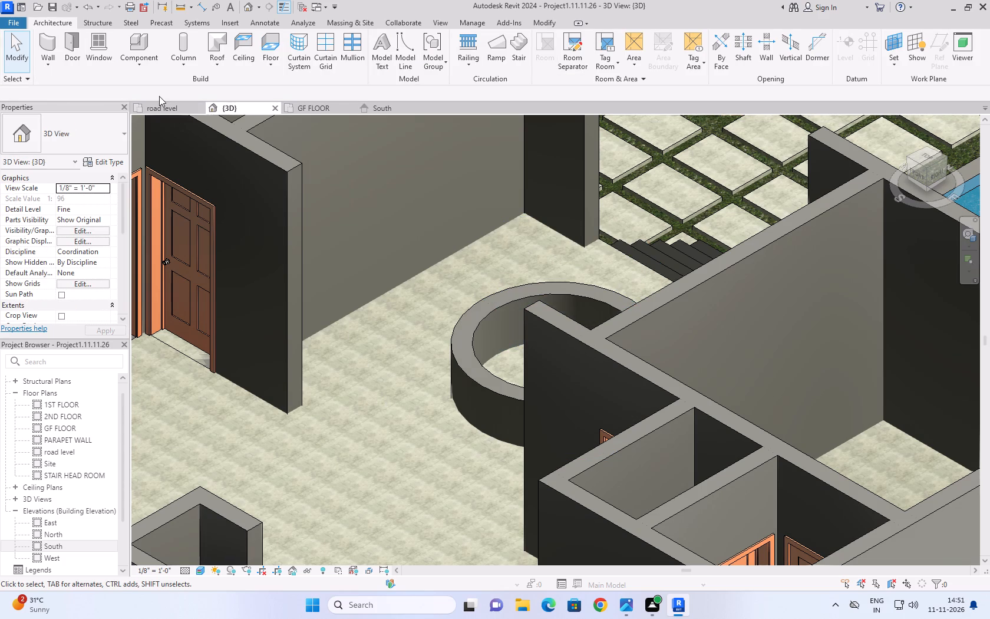
Place a similar copy of the front-corner Grass Palm - 18' tree at the centre of the circular planter in the road level plan.
left_click(159, 111)
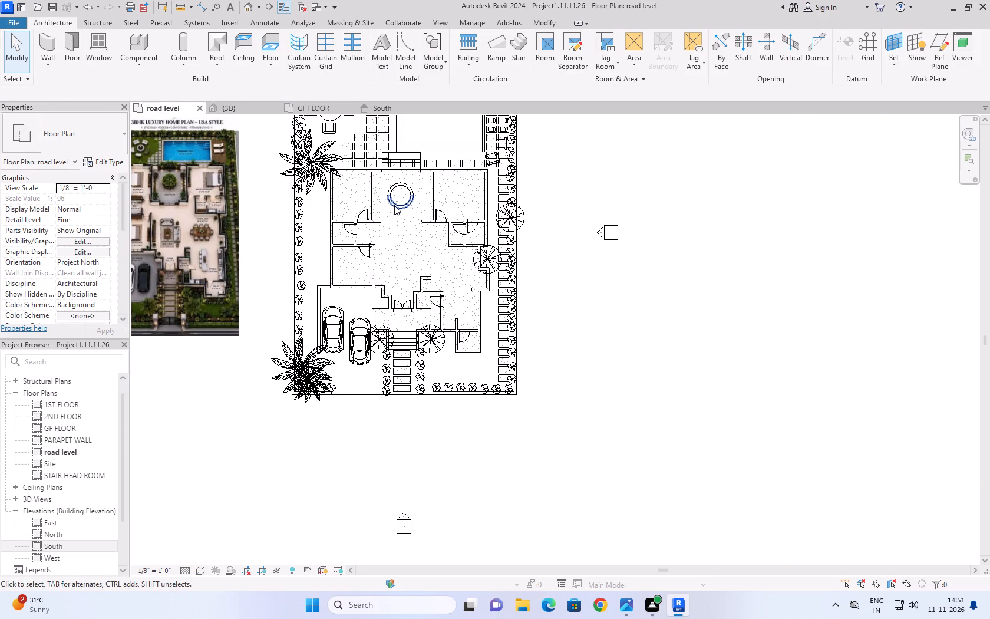
scroll(311, 397, "up", 12)
middle_click(311, 397)
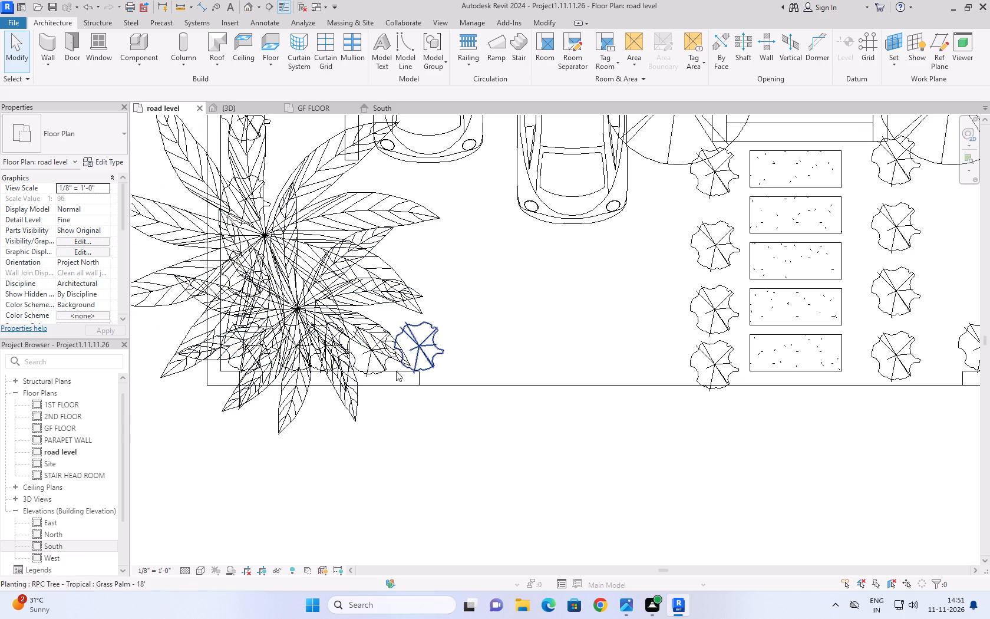
left_click(400, 358)
type("cs")
scroll(457, 495, "down", 8)
scroll(536, 366, "down", 5)
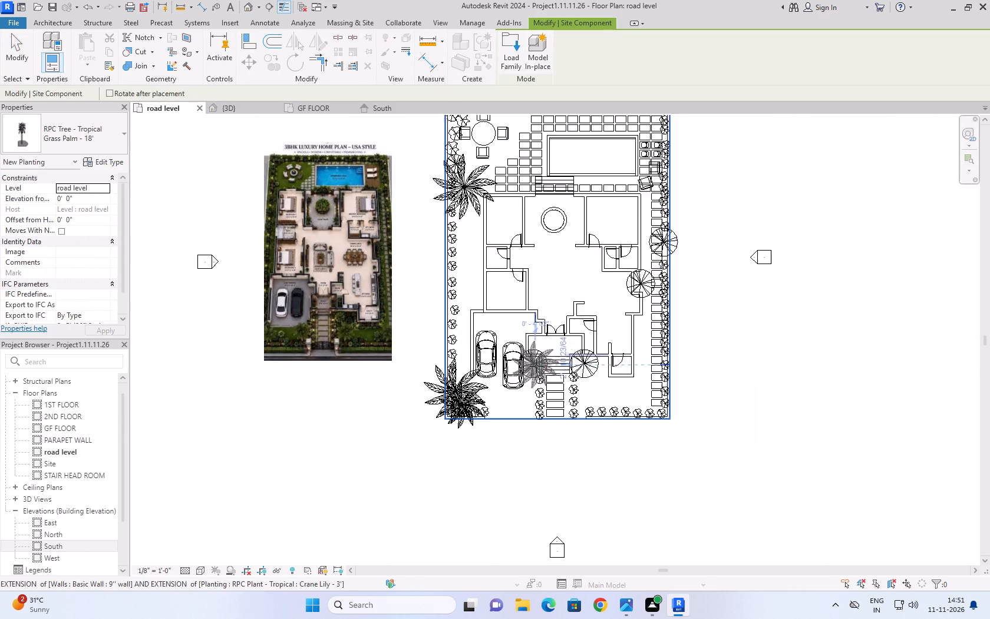
scroll(555, 231, "up", 11)
middle_click(555, 231)
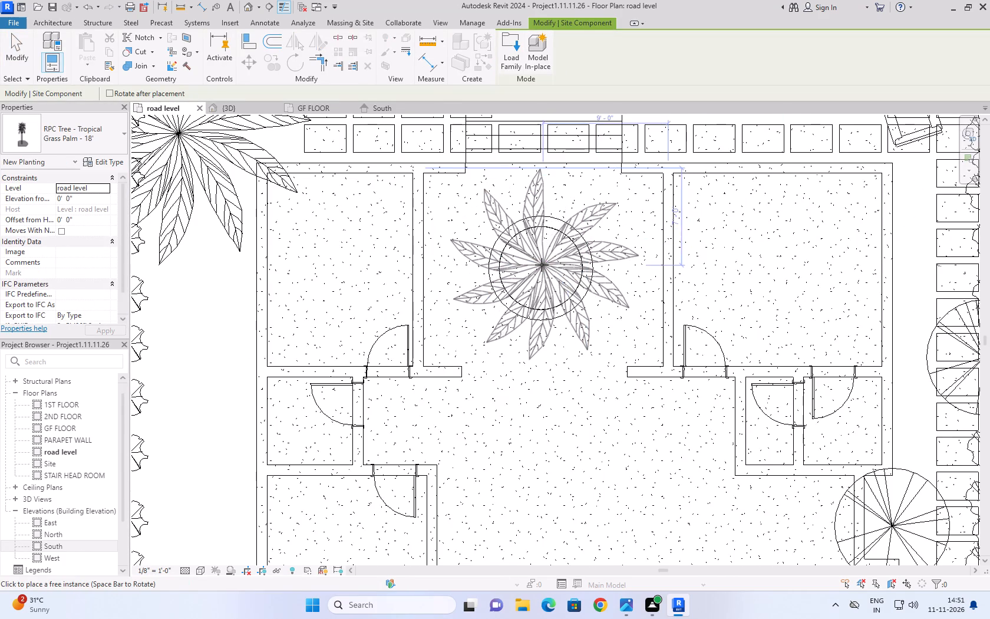
left_click(539, 272)
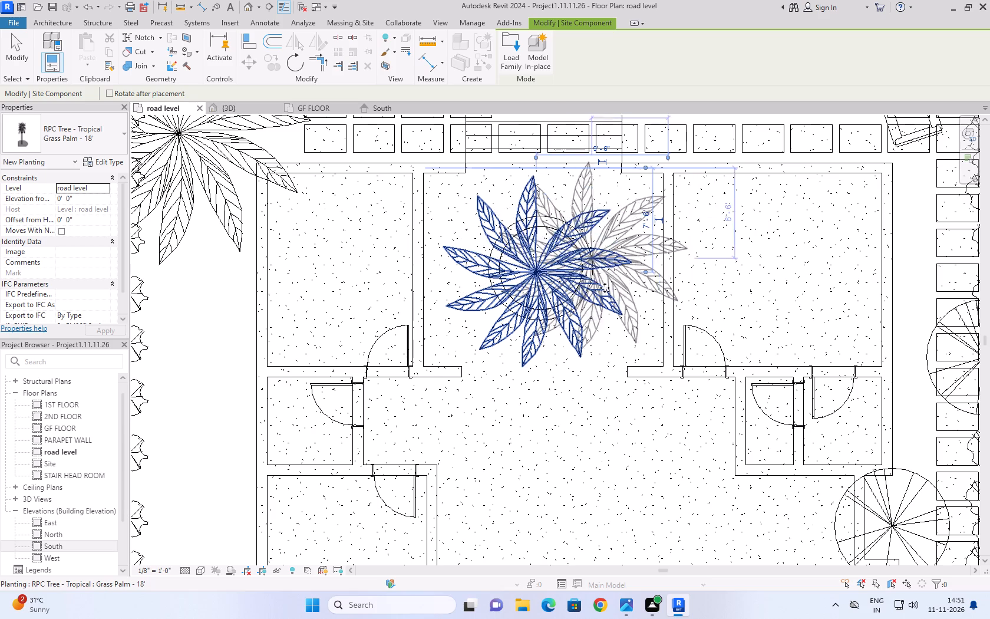
key("Escape")
key("Escape")
Examine the planter with its new tree and the whole house and garden in the 3D view from several angles.
scroll(364, 284, "down", 3)
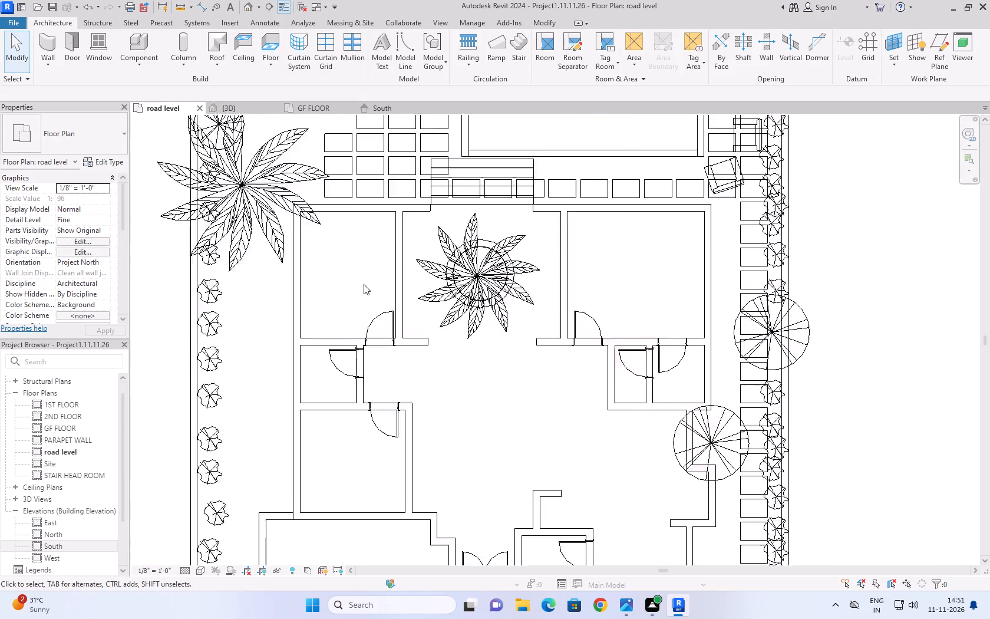
scroll(364, 284, "down", 2)
left_click(263, 107)
scroll(344, 231, "down", 2)
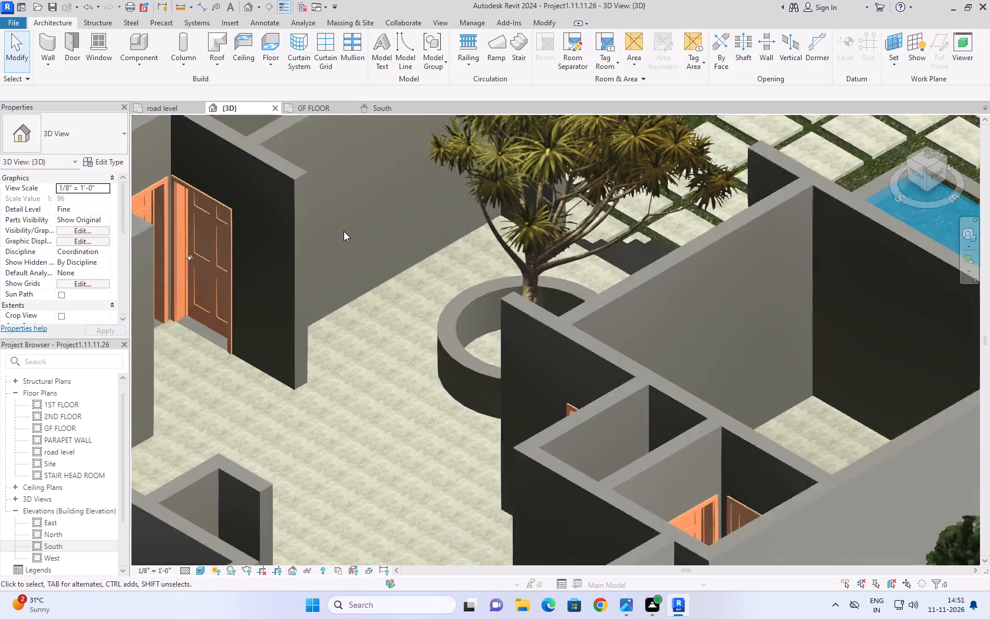
scroll(344, 231, "down", 9)
middle_click_drag(537, 464, 546, 462, "shift")
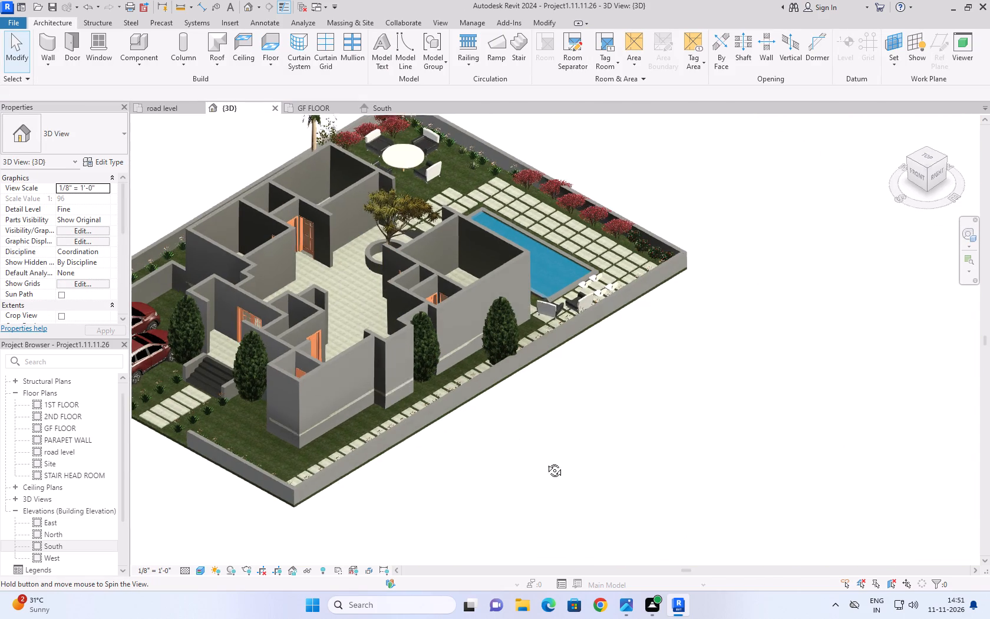
middle_click_drag(546, 462, 605, 449, "shift")
scroll(508, 430, "up", 1)
middle_click_drag(510, 430, 531, 469)
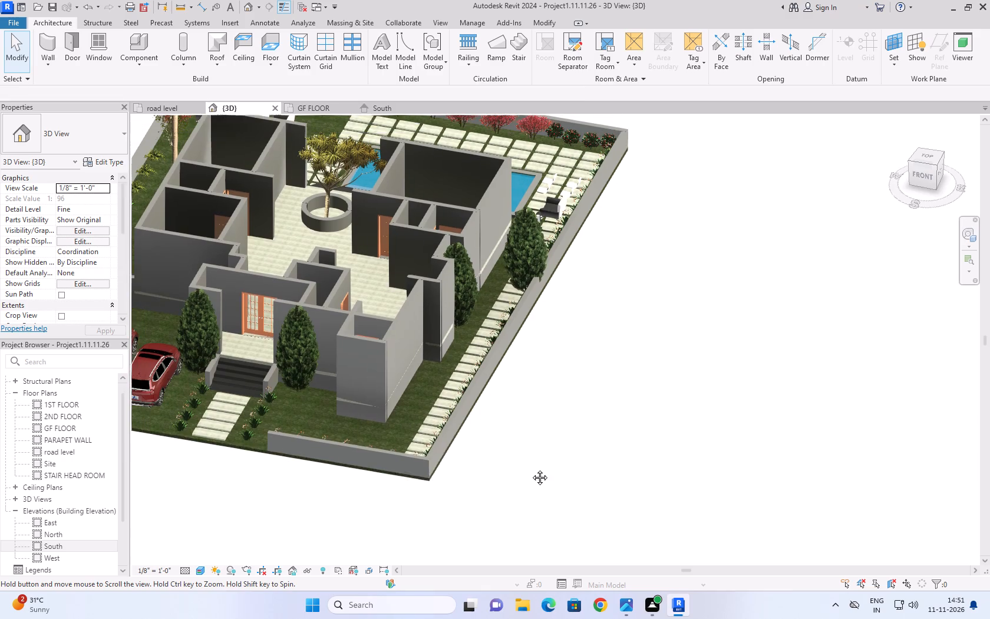
middle_click_drag(531, 469, 593, 479)
scroll(615, 434, "down", 3)
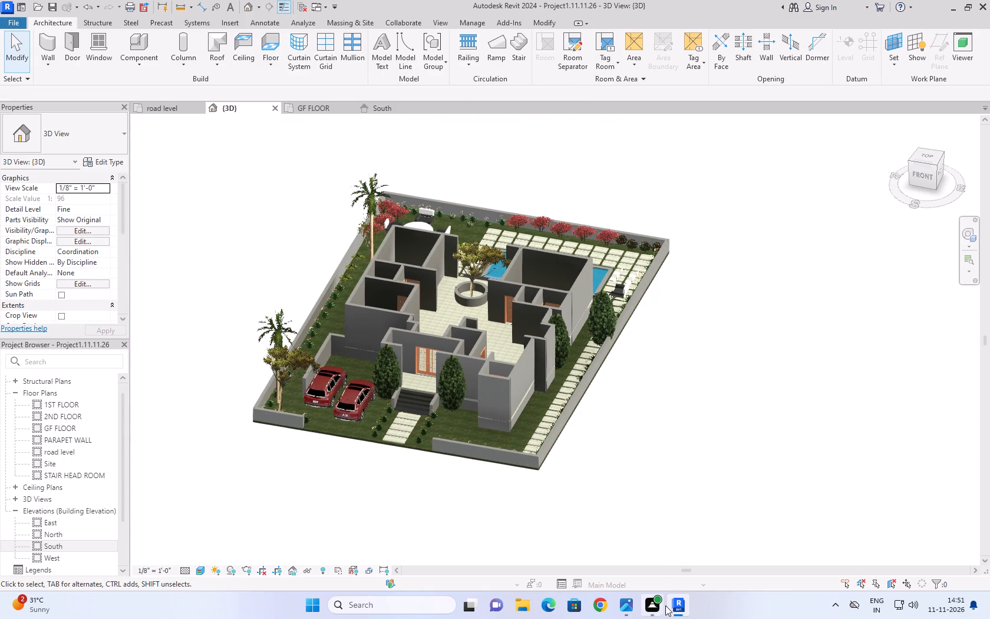
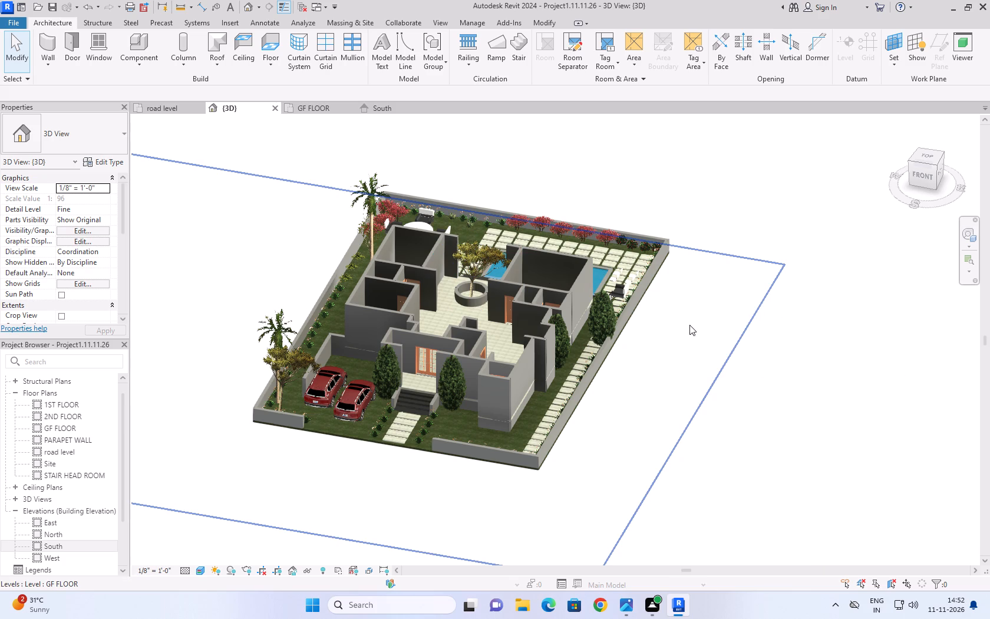
Examine the entrance steps, their side walls and the stepping-stone path at the front of the house in the 3D view.
scroll(484, 408, "up", 3)
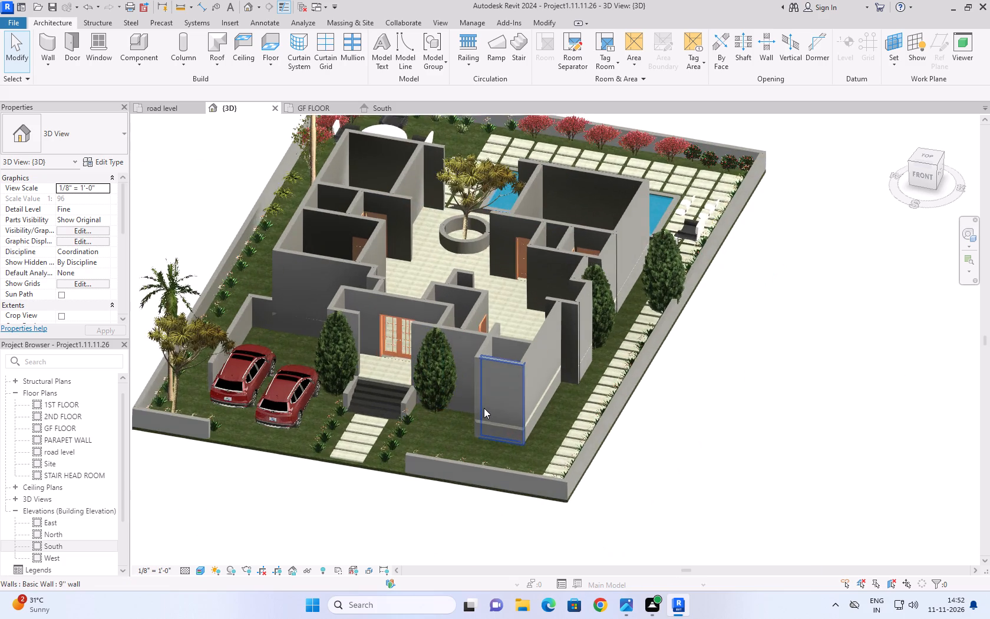
scroll(484, 408, "up", 4)
scroll(550, 352, "down", 2)
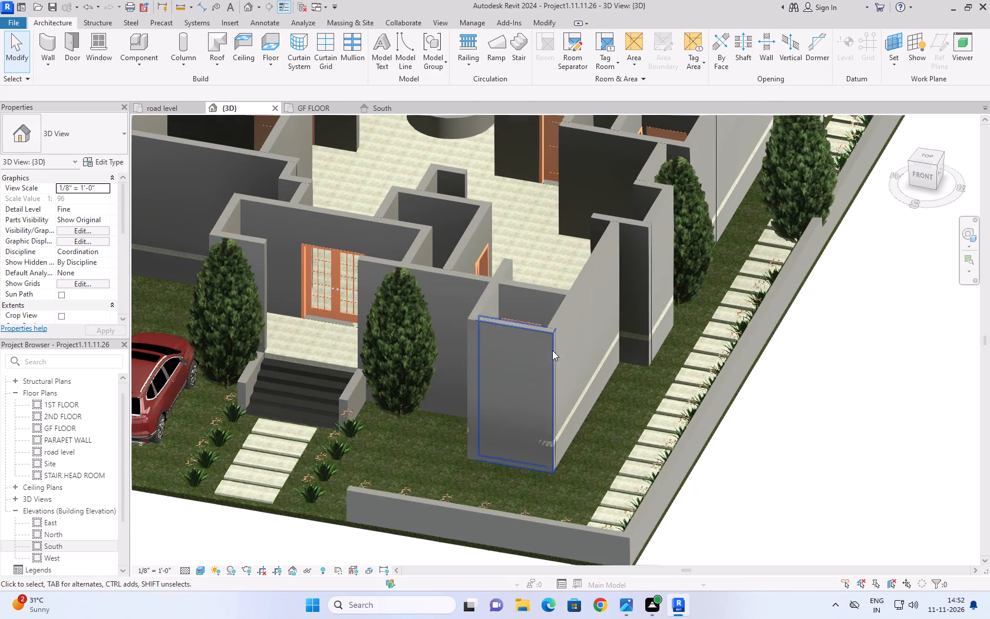
scroll(552, 350, "down", 1)
scroll(397, 391, "up", 16)
middle_click_drag(372, 391, 358, 479)
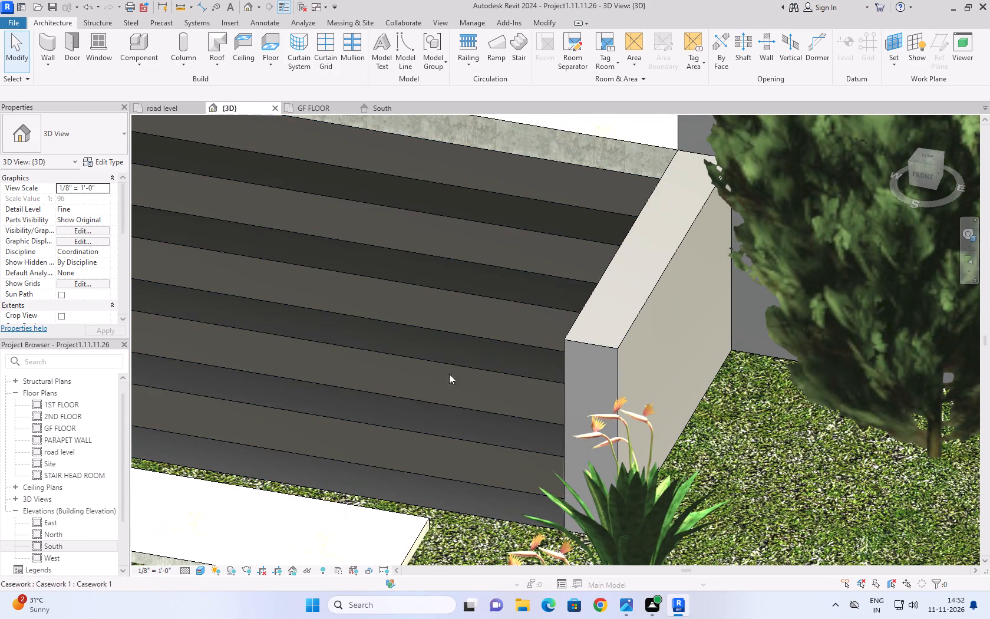
scroll(620, 261, "down", 8)
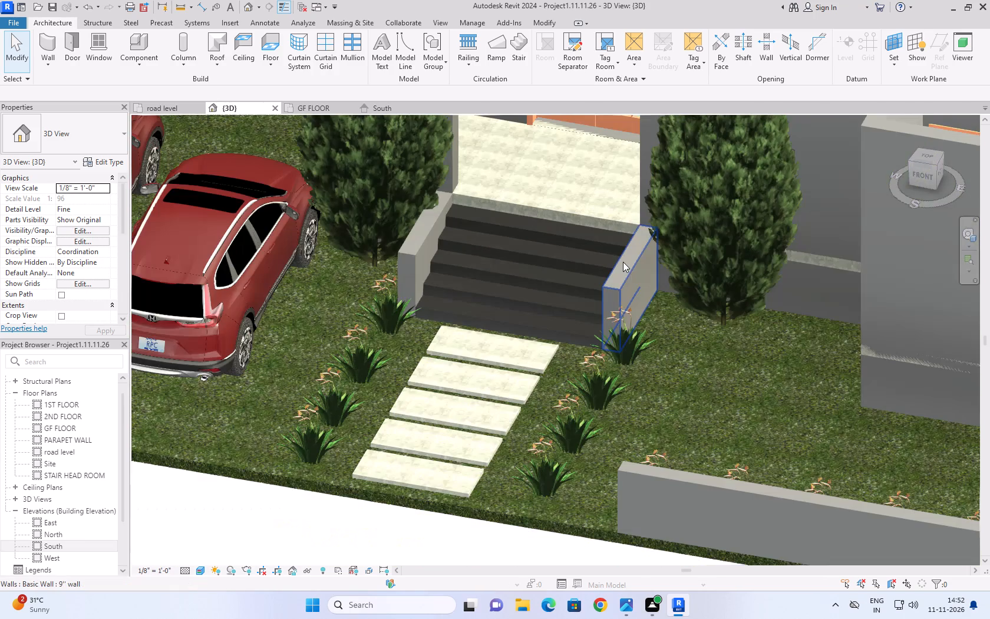
left_click(626, 283)
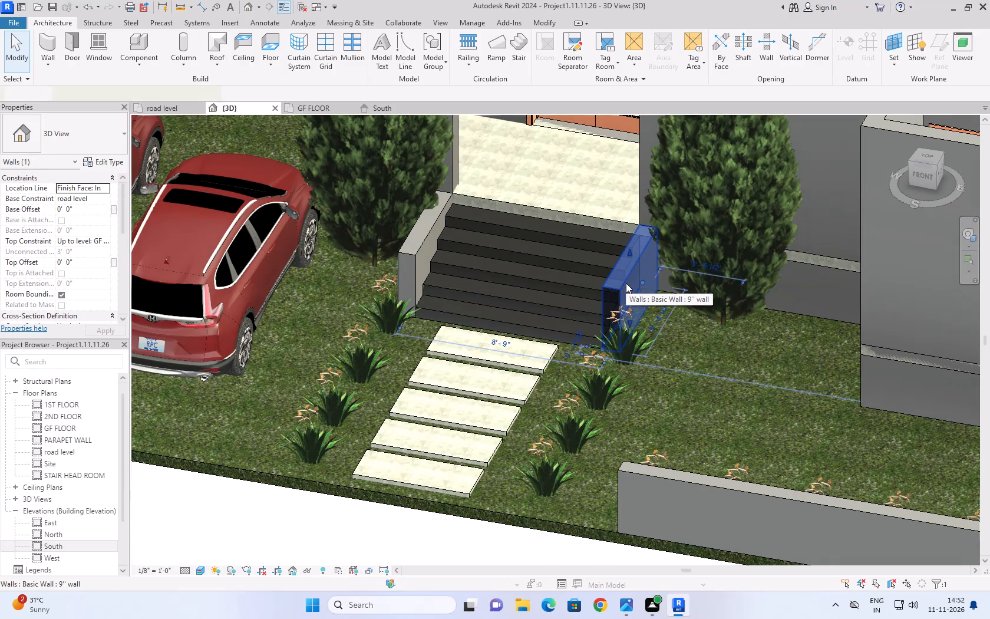
scroll(626, 283, "down", 6)
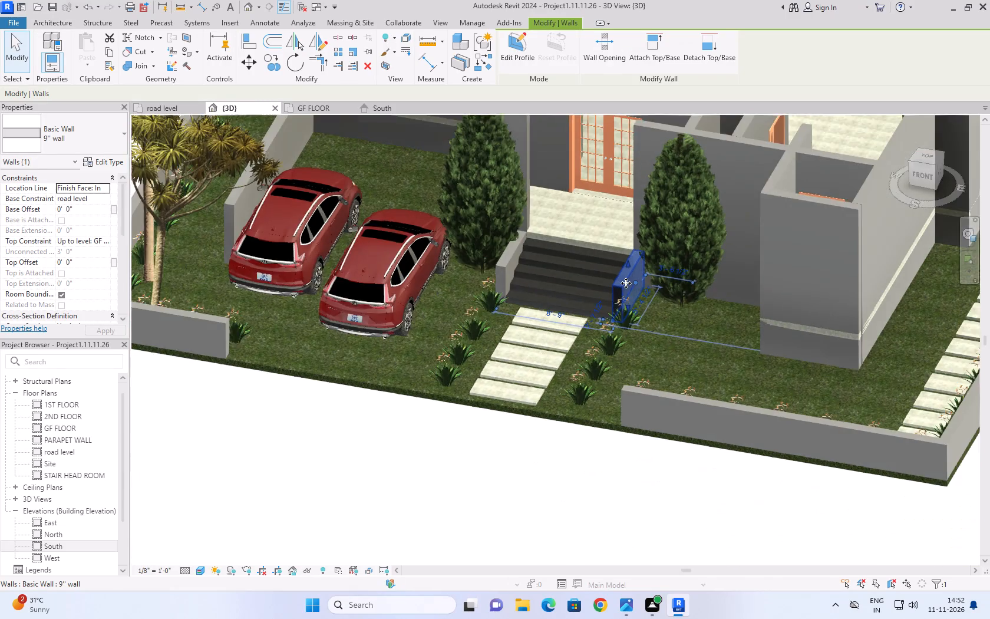
scroll(626, 283, "down", 1)
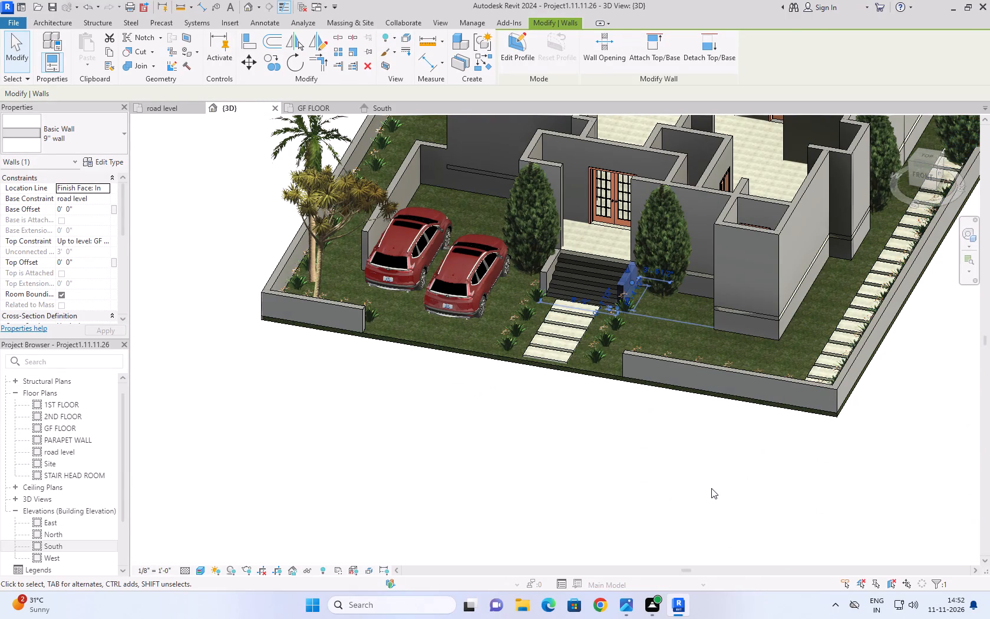
left_click(711, 488)
scroll(547, 262, "up", 8)
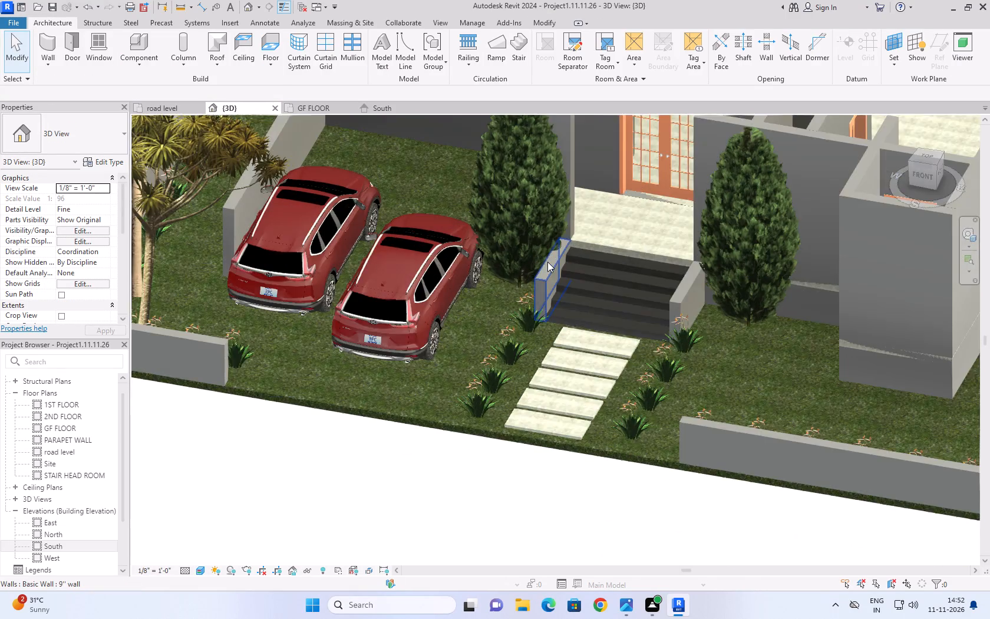
scroll(547, 262, "up", 1)
scroll(669, 361, "up", 5)
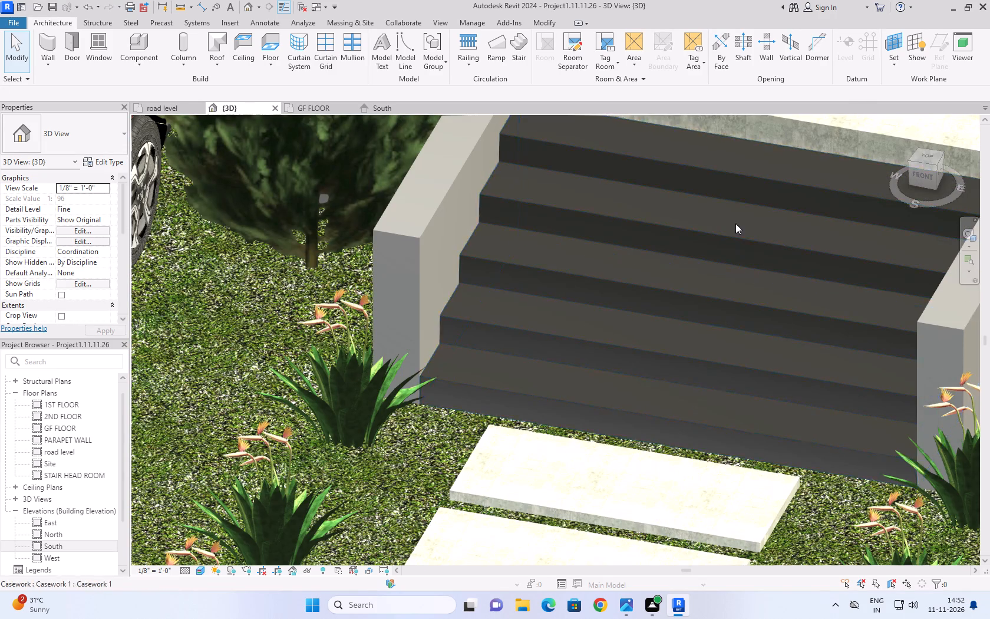
middle_click_drag(742, 178, 701, 298)
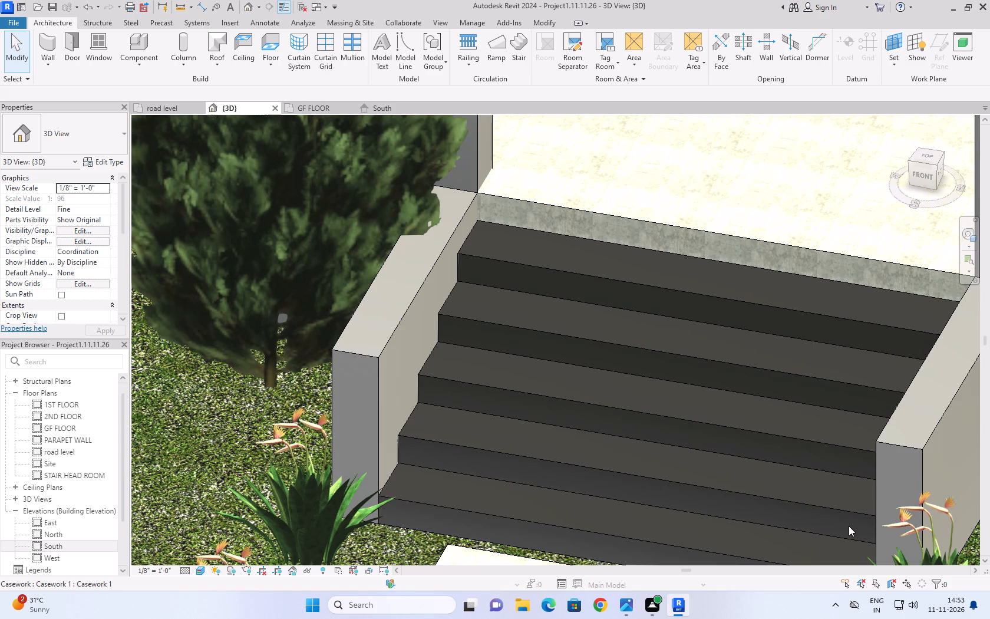
scroll(743, 401, "down", 4)
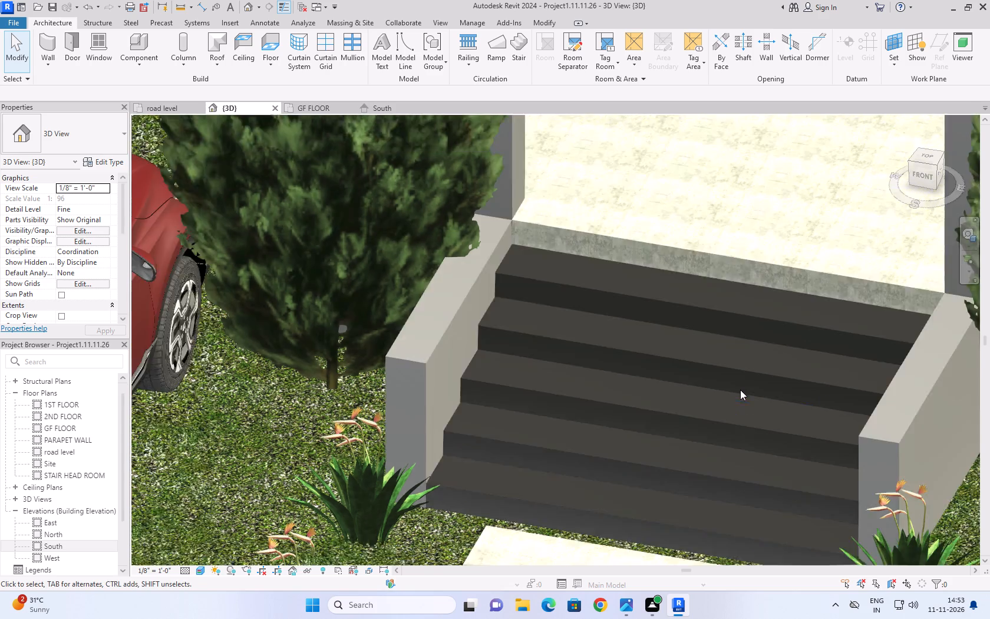
scroll(740, 390, "down", 4)
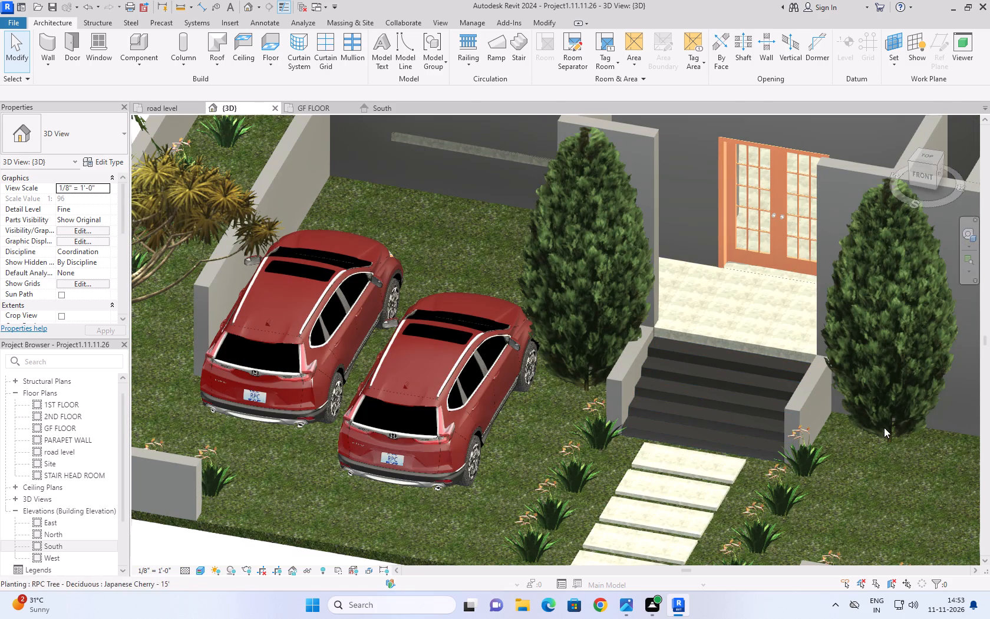
middle_click_drag(883, 463, 582, 477)
scroll(598, 357, "down", 1)
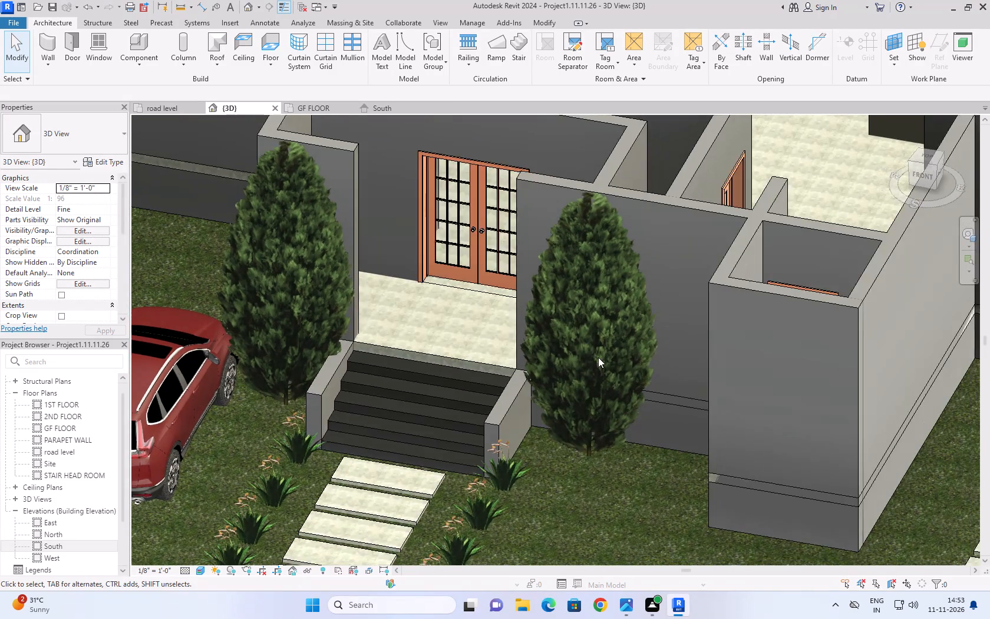
scroll(598, 357, "down", 3)
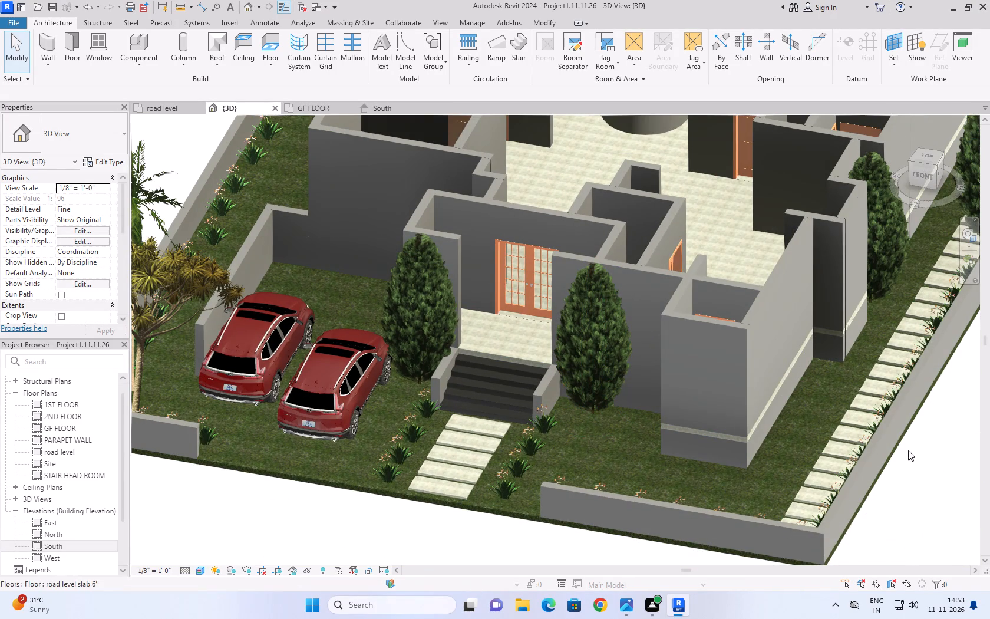
Examine the parking area with the two cars and the planted front corner of the plot.
left_click(8, 57)
scroll(387, 417, "down", 8)
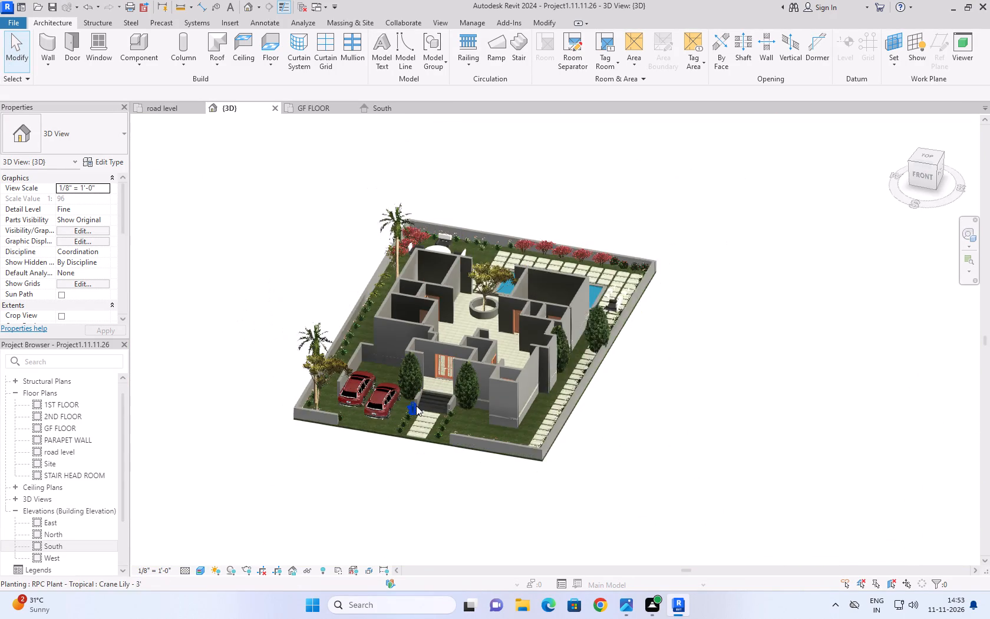
scroll(416, 406, "down", 1)
scroll(344, 461, "up", 4)
scroll(312, 354, "up", 8)
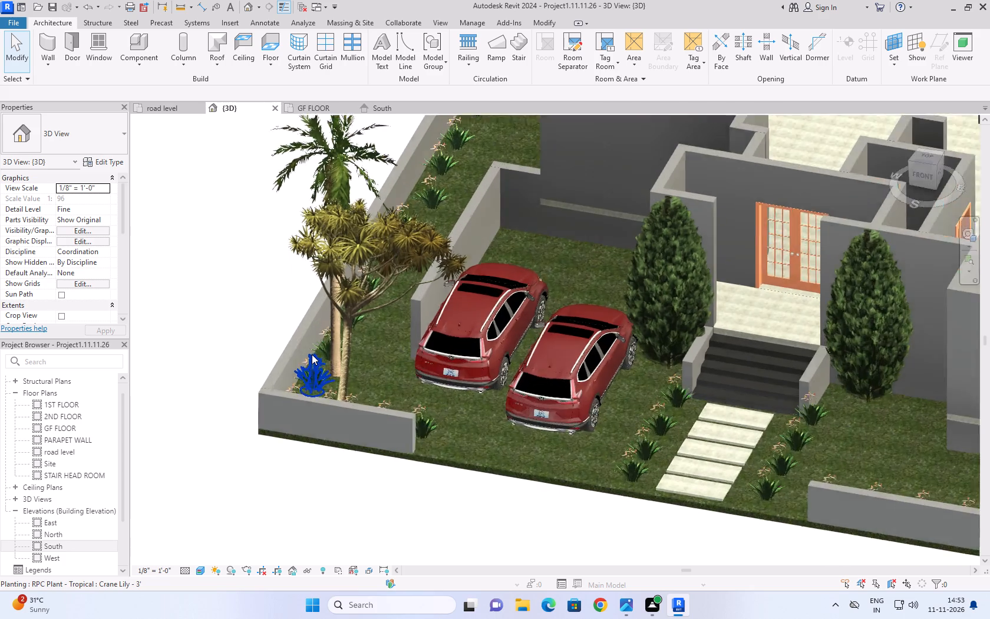
scroll(312, 354, "up", 1)
scroll(464, 355, "down", 4)
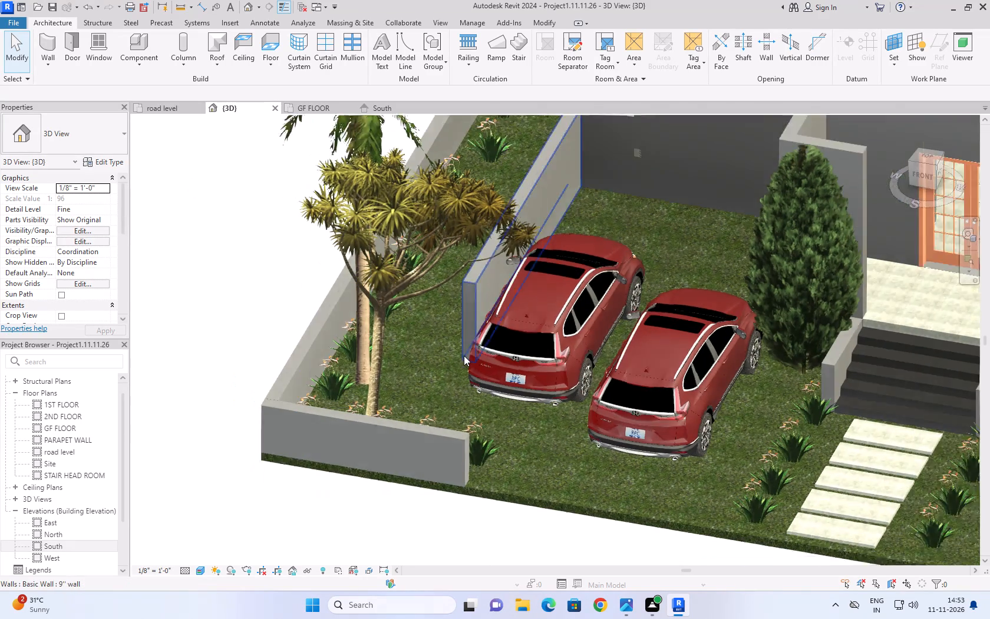
scroll(464, 355, "down", 7)
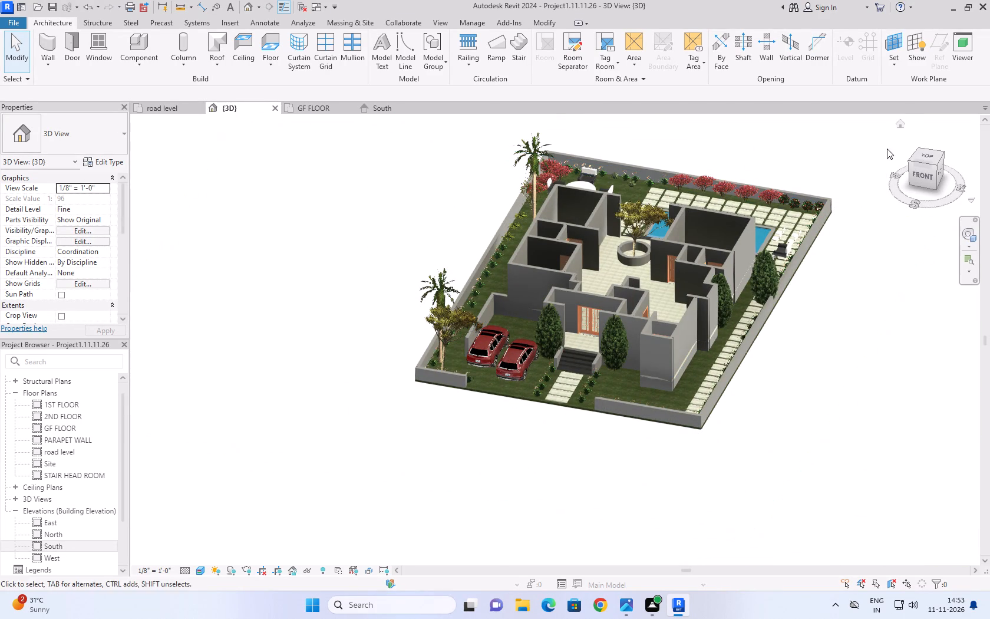
Reset the 3D view to its home orientation and examine the pool, the paving stones and the rear garden corner up close.
left_click(902, 125)
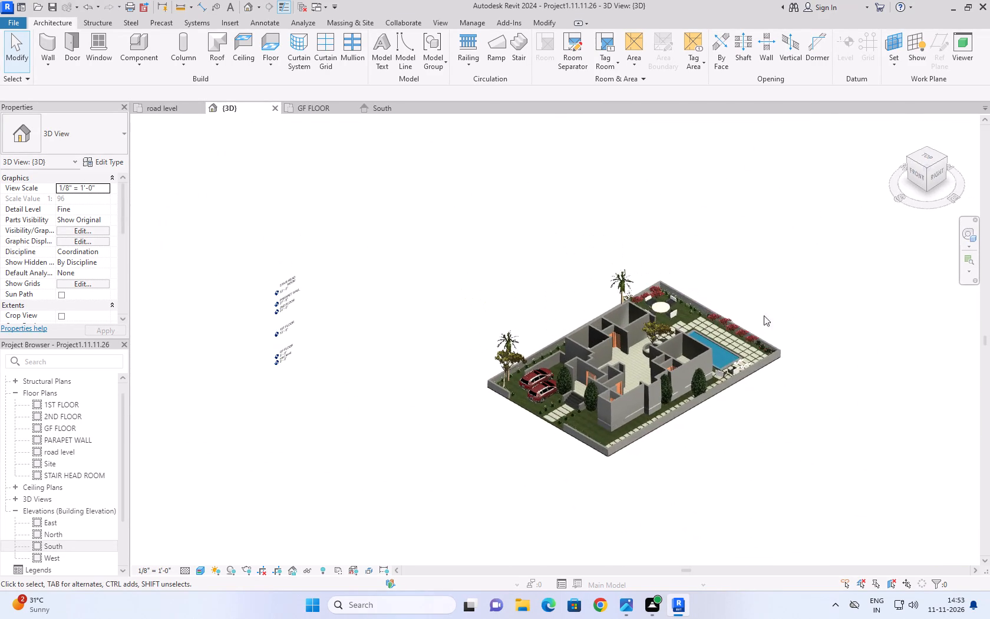
scroll(781, 423, "up", 10)
middle_click_drag(709, 271, 760, 429)
scroll(760, 429, "down", 2)
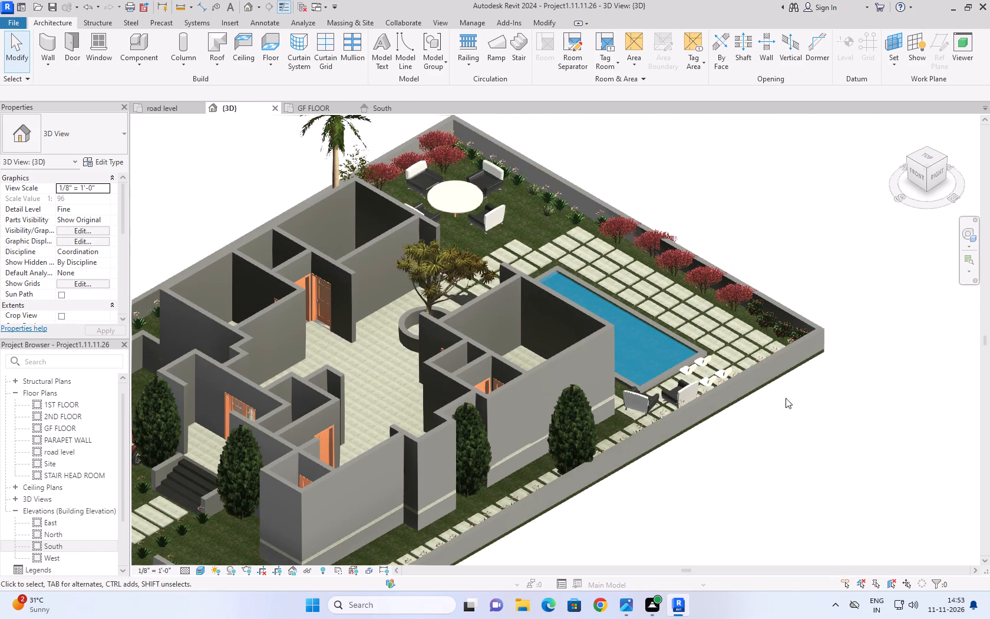
scroll(816, 339, "down", 1)
scroll(818, 329, "up", 10)
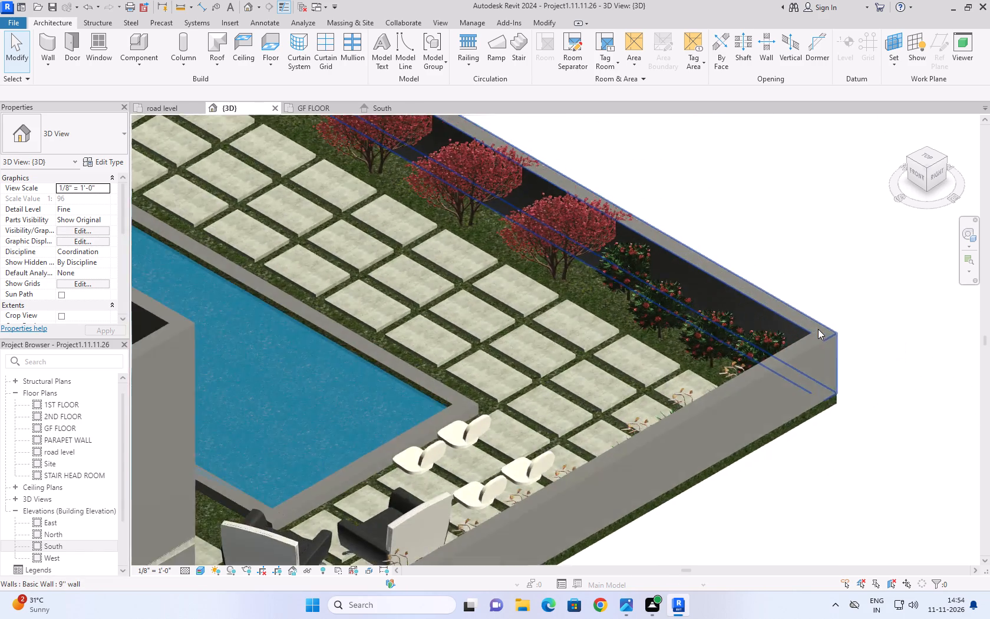
scroll(818, 329, "up", 2)
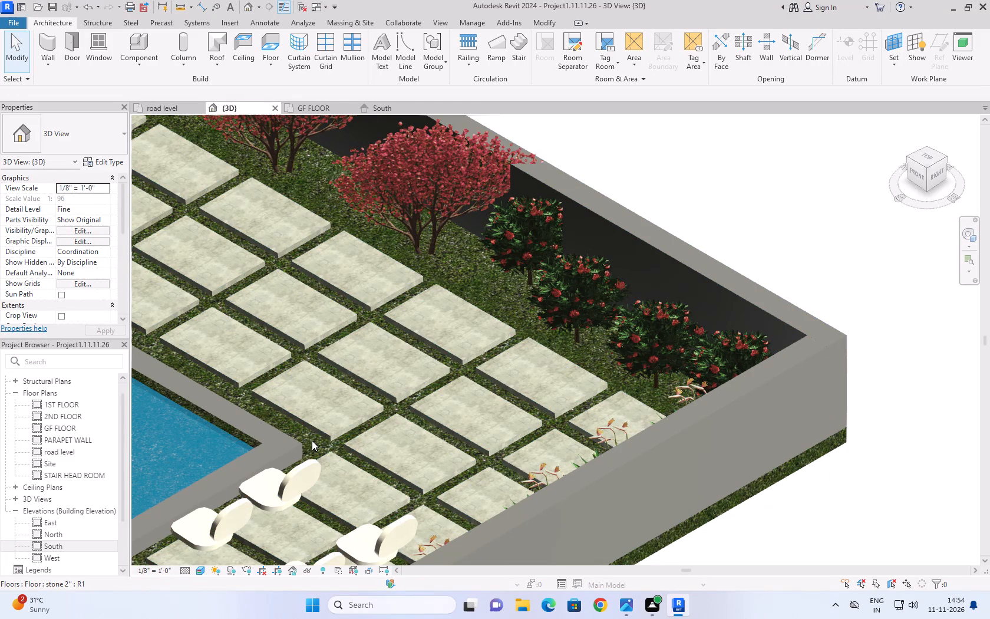
middle_click_drag(306, 441, 312, 420, "shift")
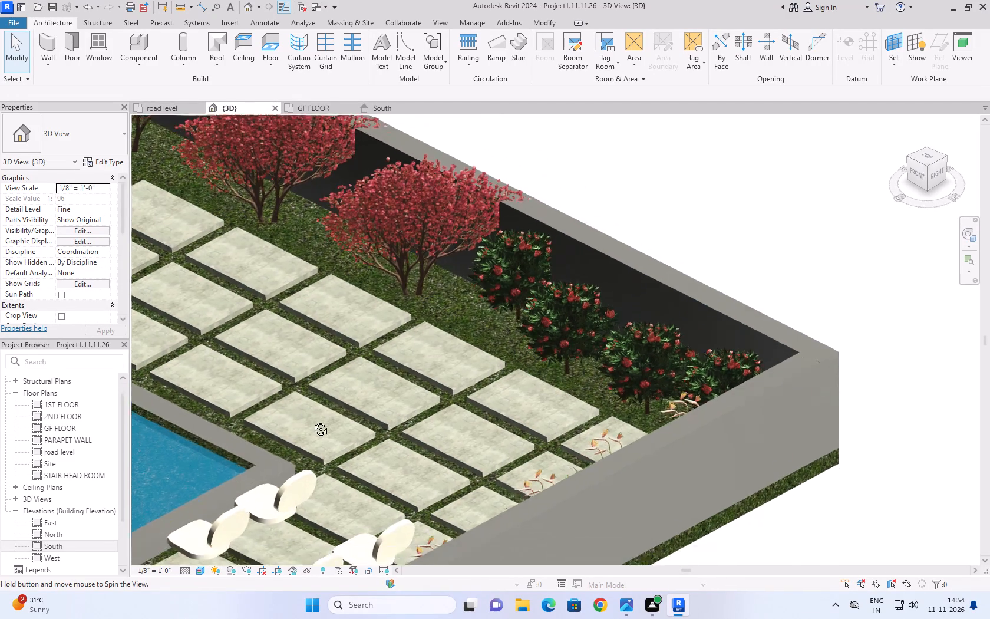
middle_click_drag(312, 420, 332, 407, "shift")
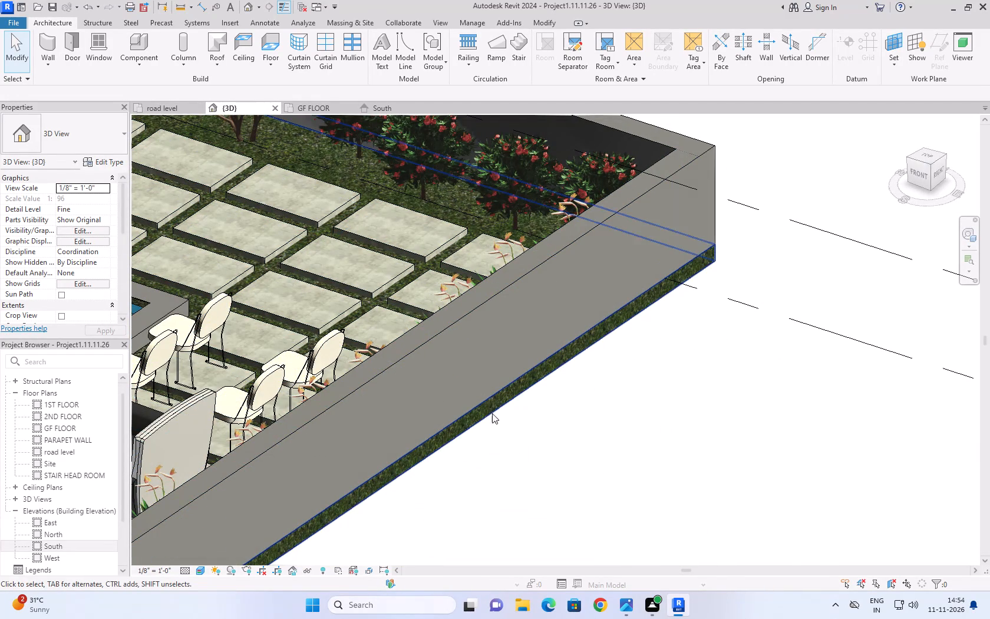
Nudge the 6" road level slab upward in the South elevation to a height offset of 0' 2".
left_click(375, 106)
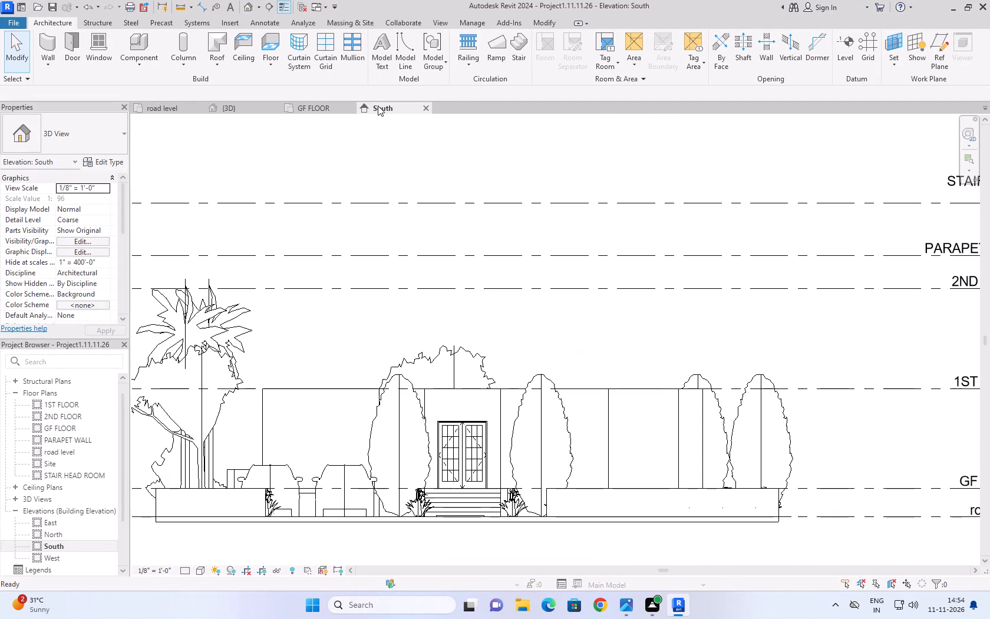
scroll(559, 272, "down", 4)
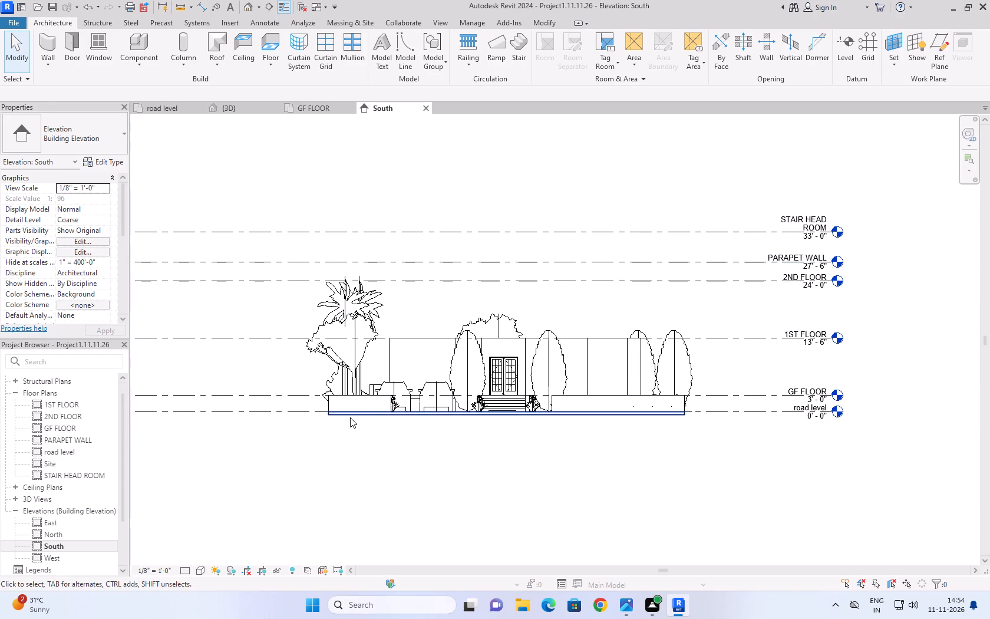
left_click(350, 417)
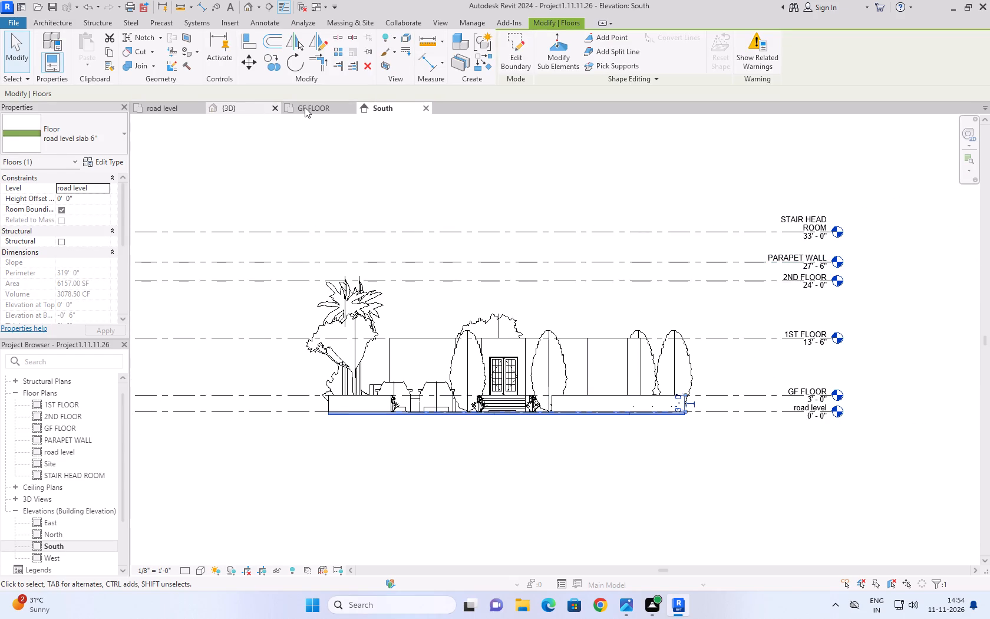
left_click(246, 110)
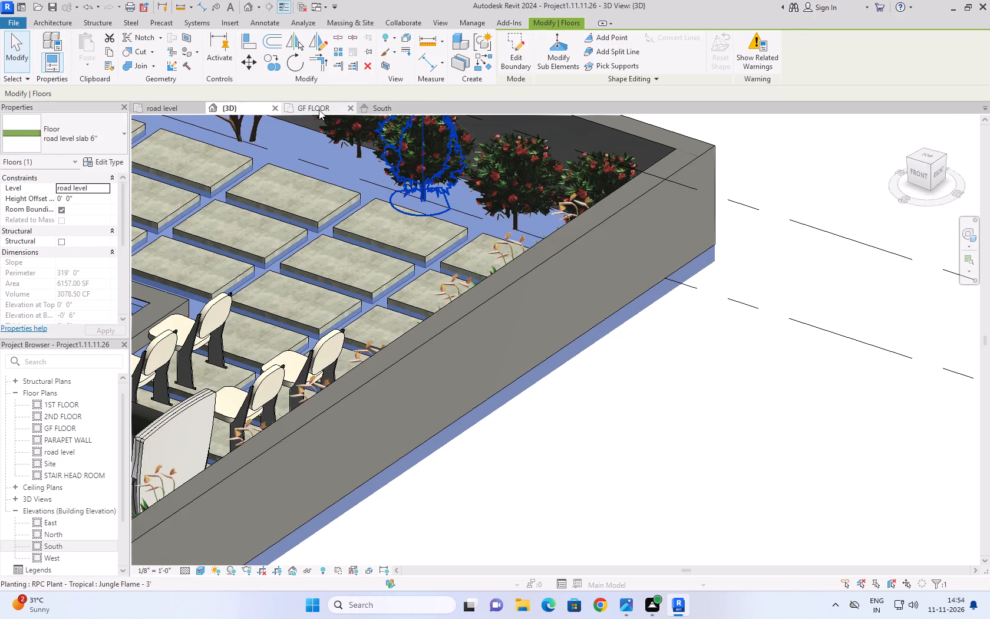
left_click(373, 106)
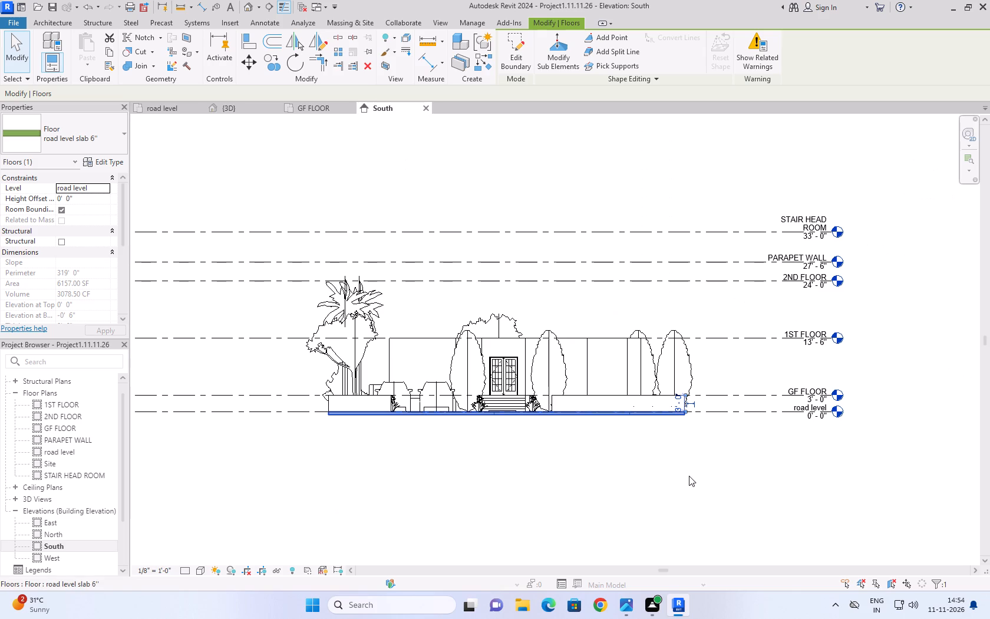
scroll(689, 476, "up", 6)
key("Up")
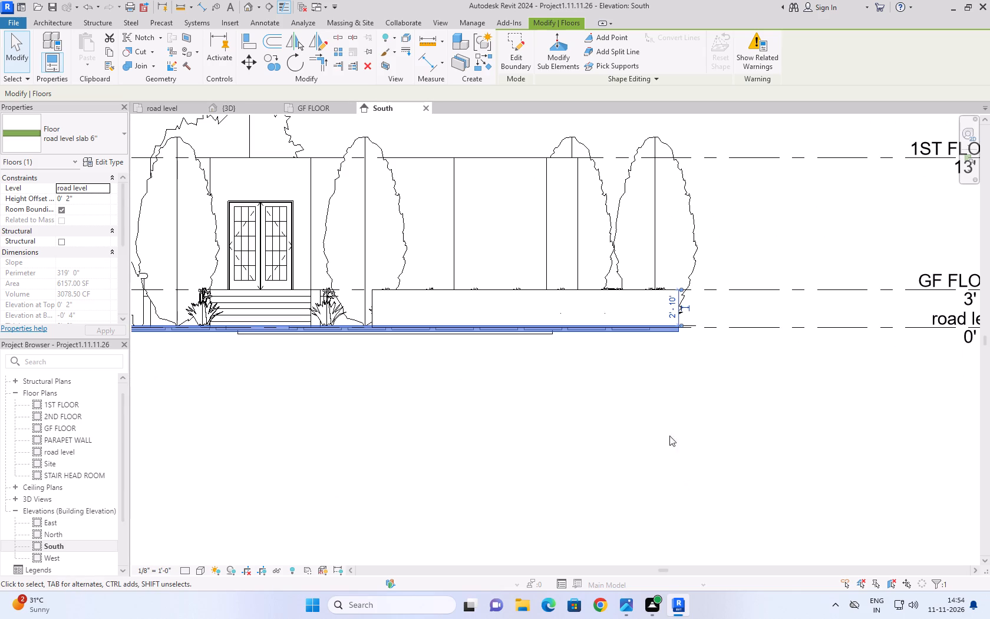
left_click(655, 417)
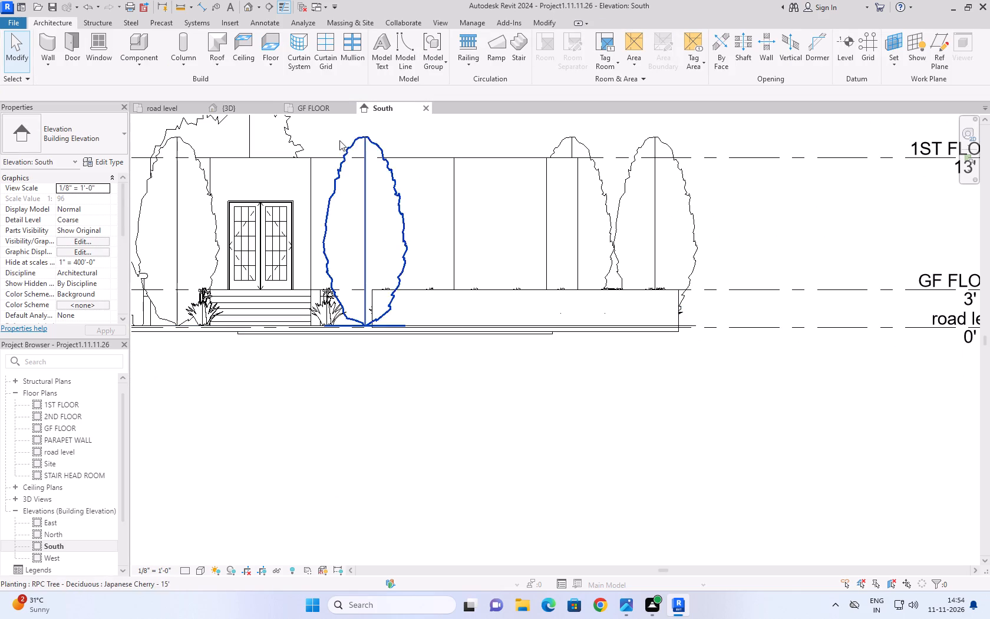
Check the raised road level slab against the garden paving stones and the whole plot in the 3D view.
left_click(257, 106)
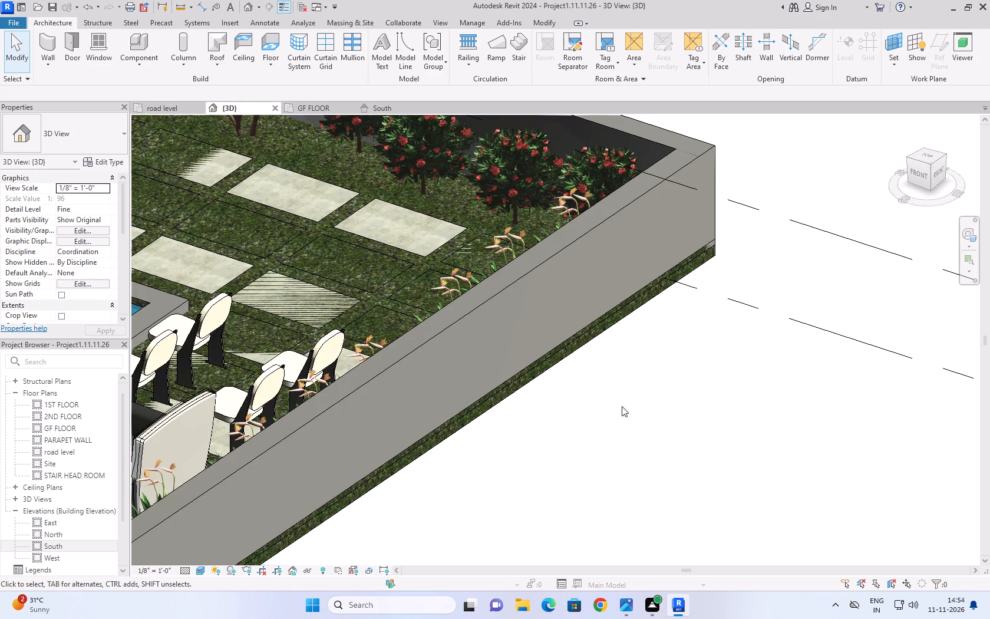
scroll(705, 403, "down", 11)
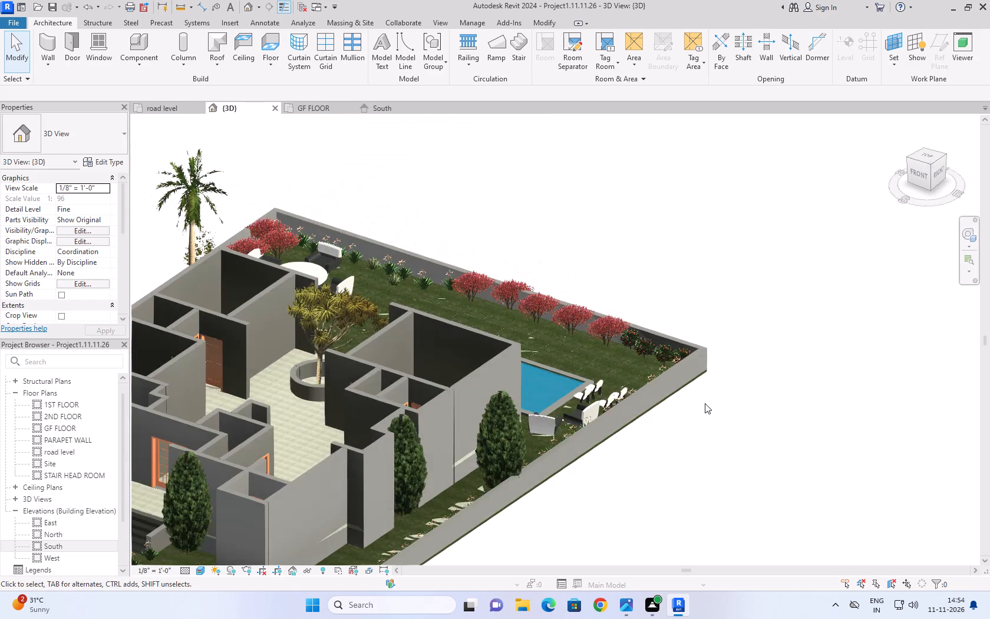
scroll(705, 403, "down", 4)
scroll(672, 455, "down", 4)
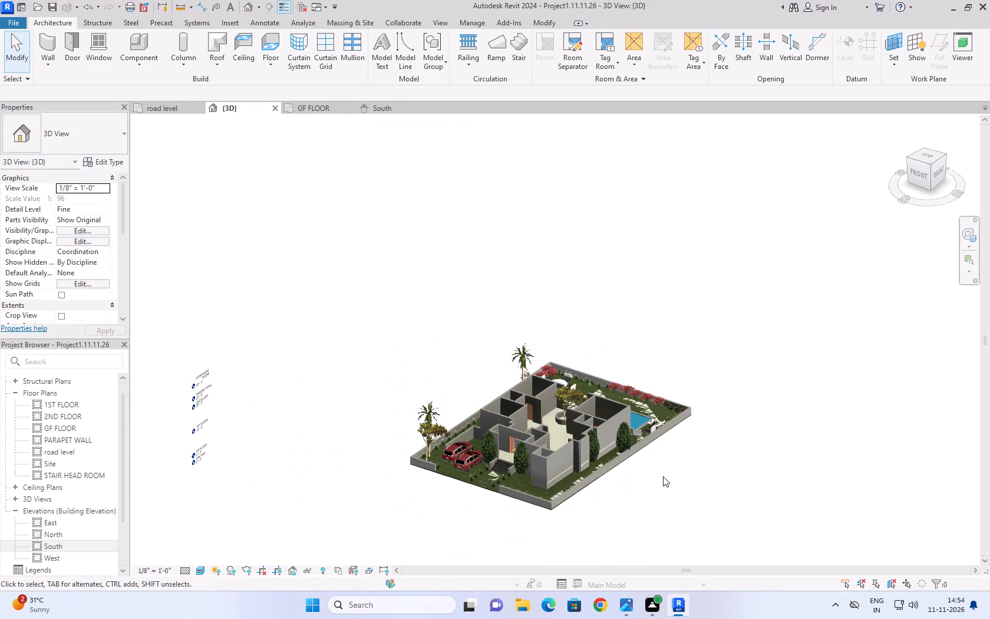
Nudge the 6" road level slab downward in the South elevation to a height offset of 0' 0".
left_click(377, 103)
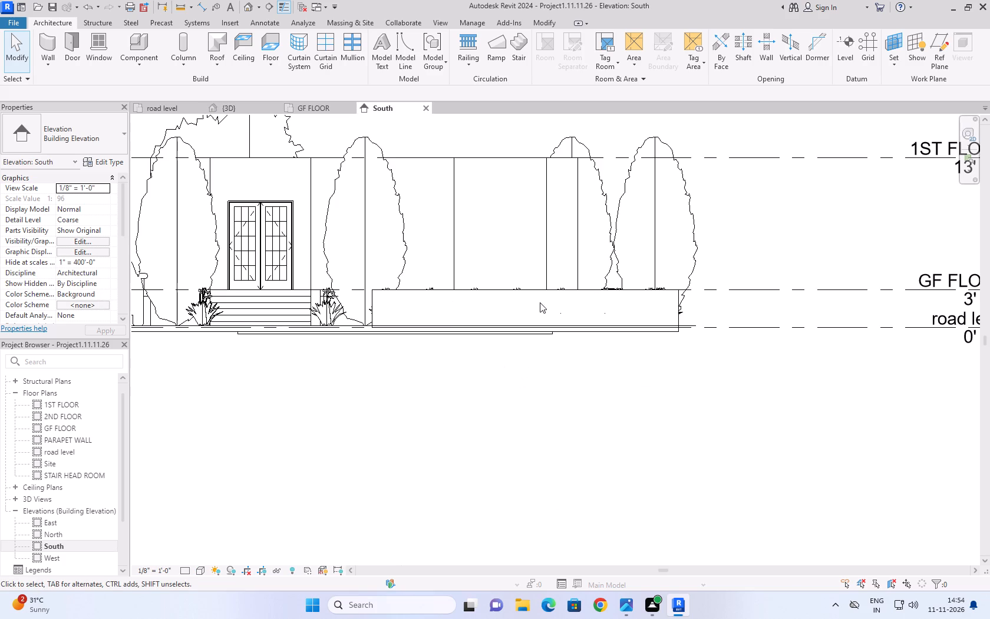
left_click(563, 332)
key("Down")
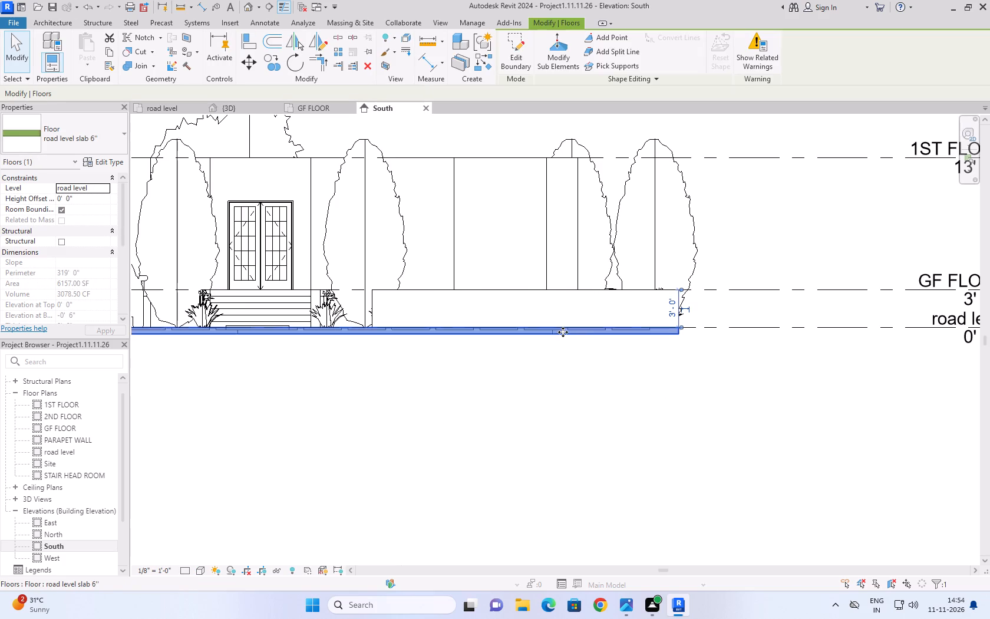
left_click(582, 398)
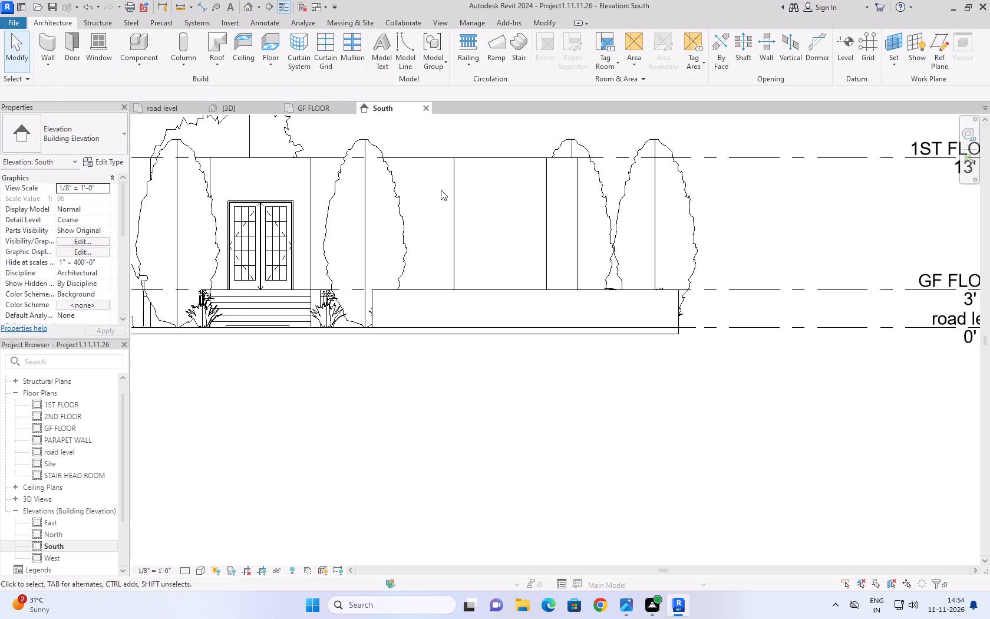
Check the entrance steps and parking area in the 3D view and compare the road level plan with the reference image.
left_click(240, 107)
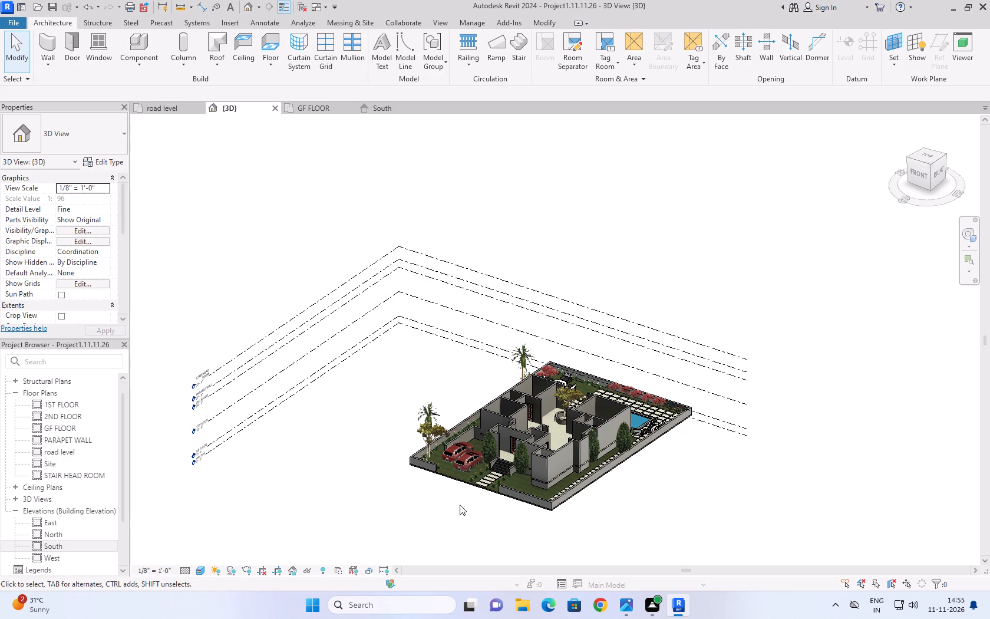
scroll(475, 484, "up", 13)
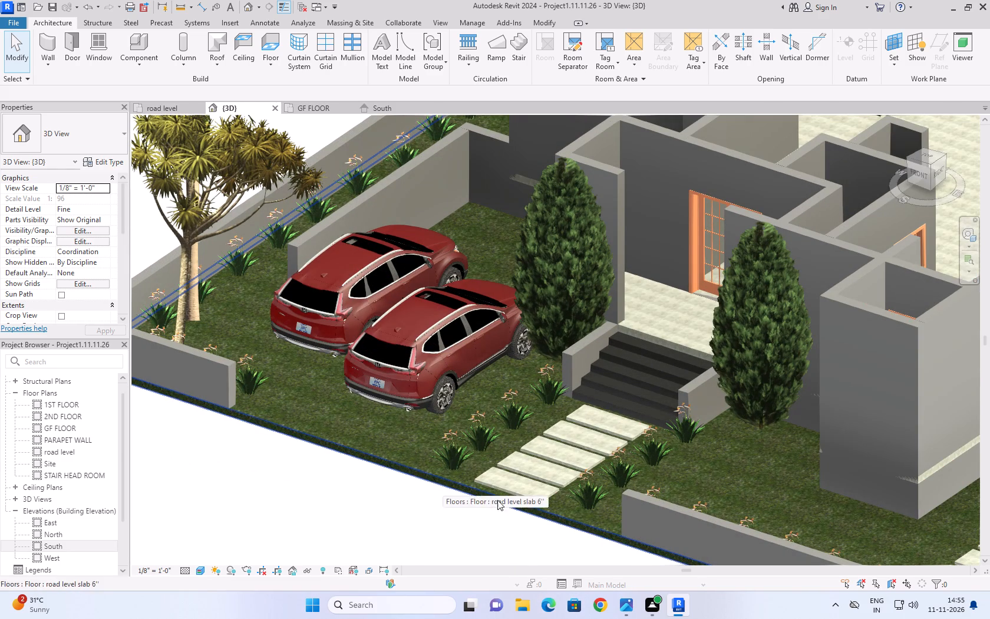
left_click(179, 108)
scroll(381, 285, "down", 3)
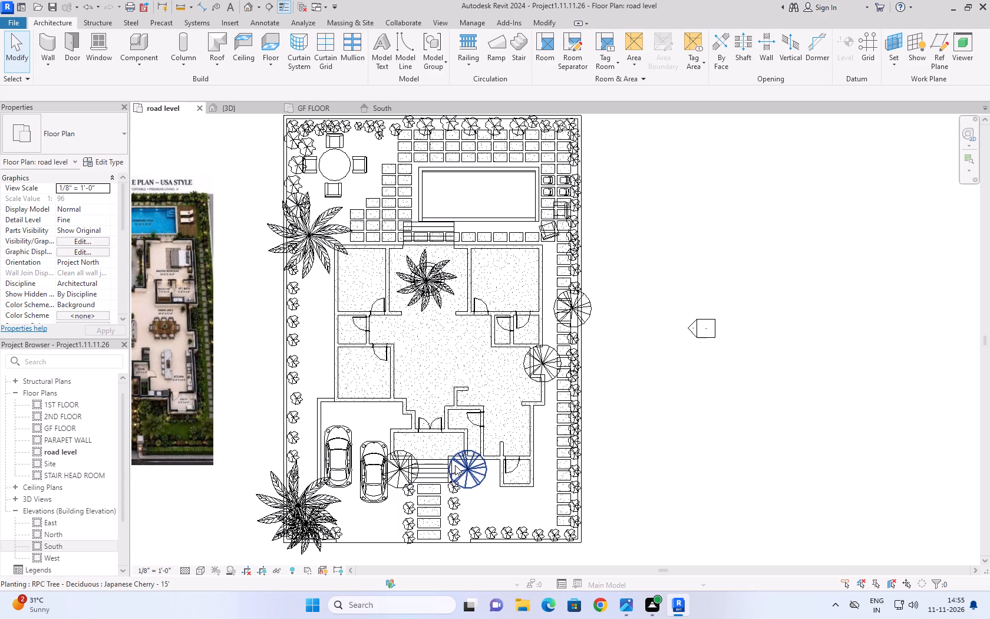
scroll(394, 287, "down", 4)
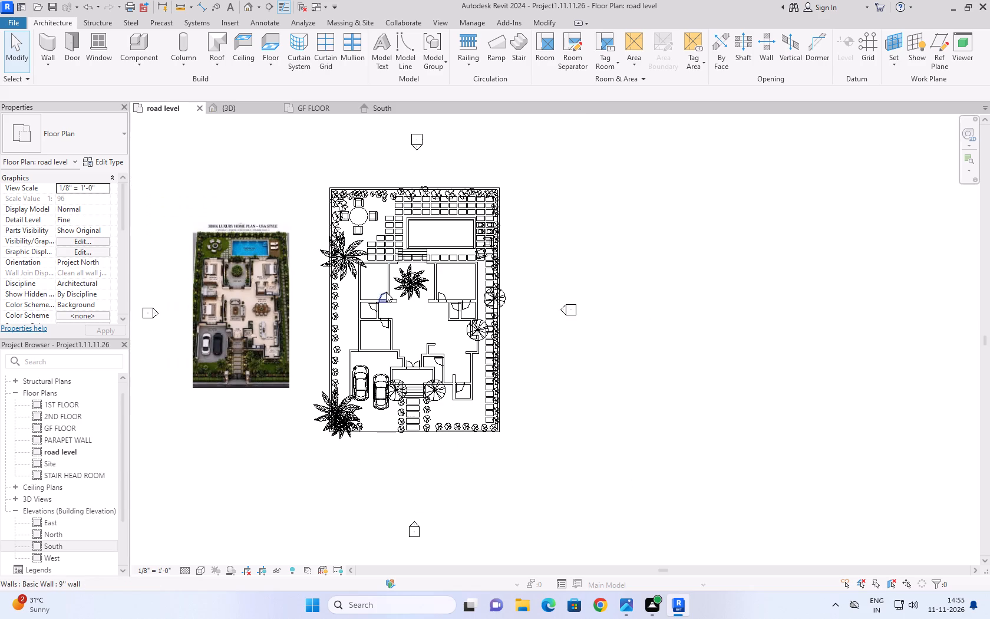
left_click(9, 42)
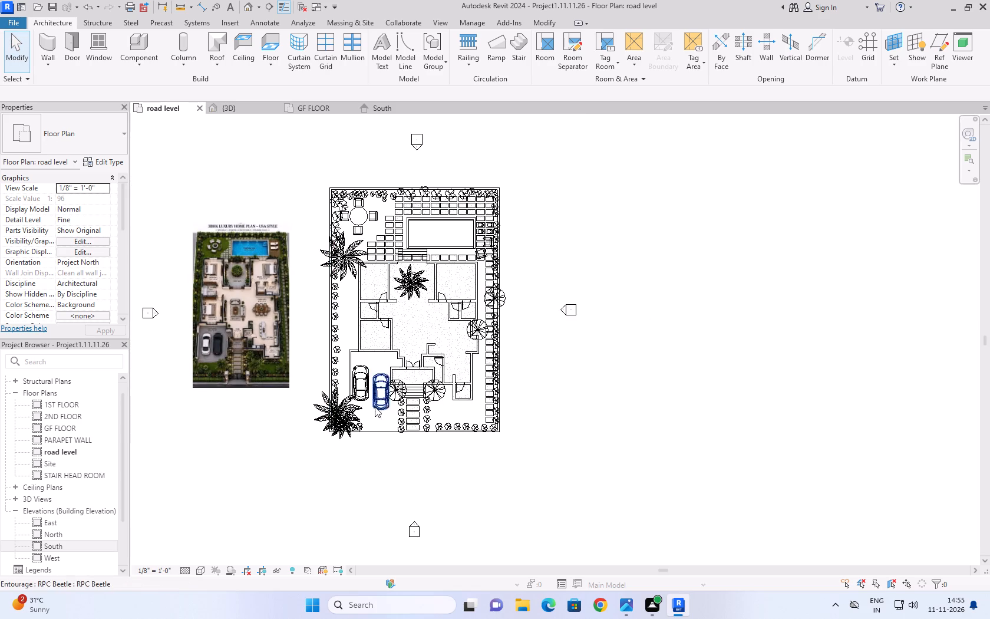
scroll(388, 439, "up", 7)
scroll(389, 439, "down", 4)
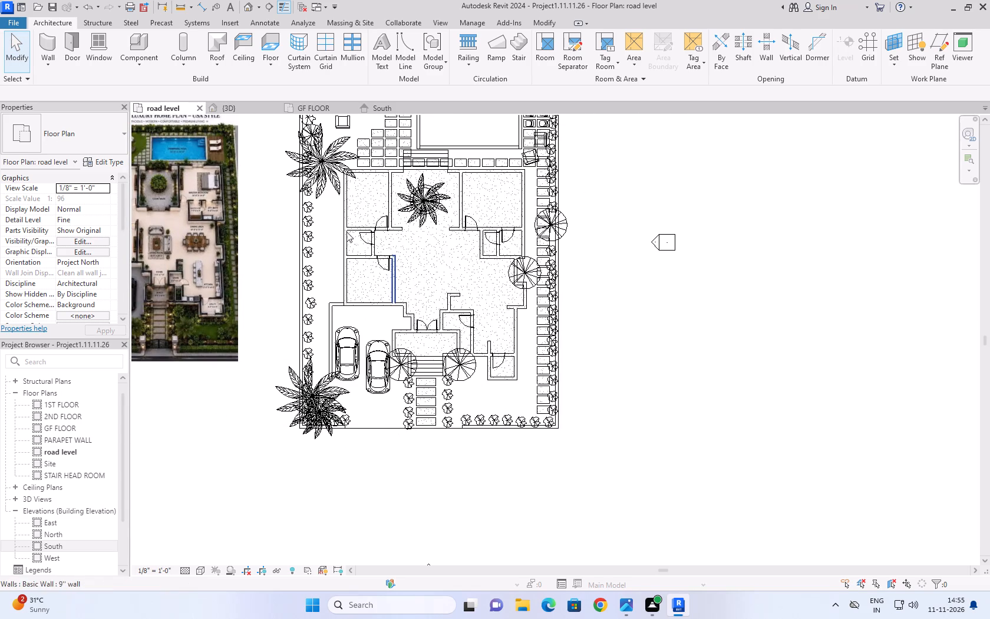
Examine the front of the plot in the 3D view, ending in the Right orientation facing the boundary wall and front cars.
left_click(234, 107)
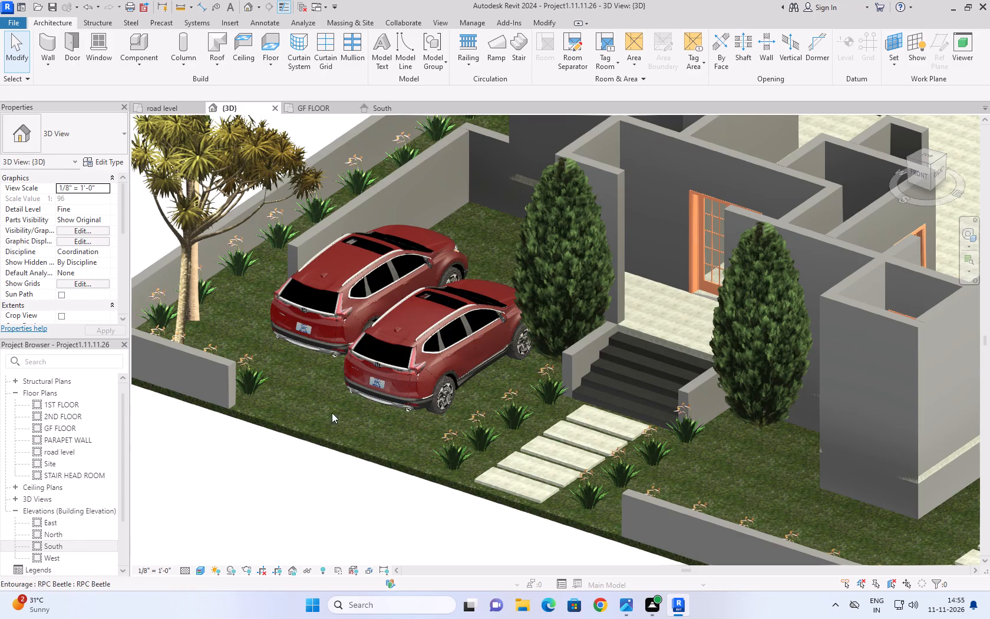
scroll(204, 301, "down", 4)
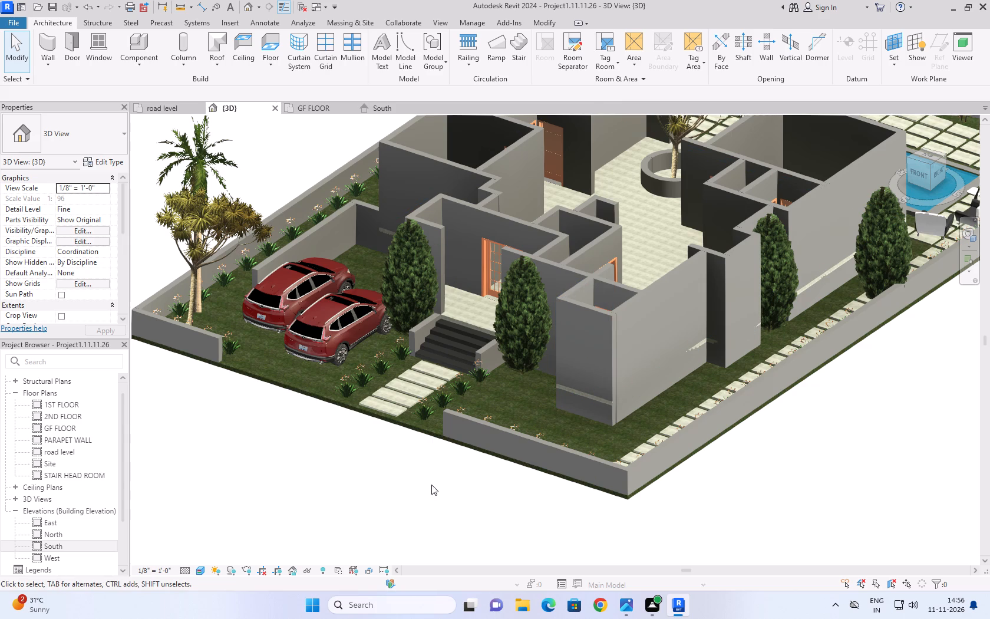
left_click(487, 488)
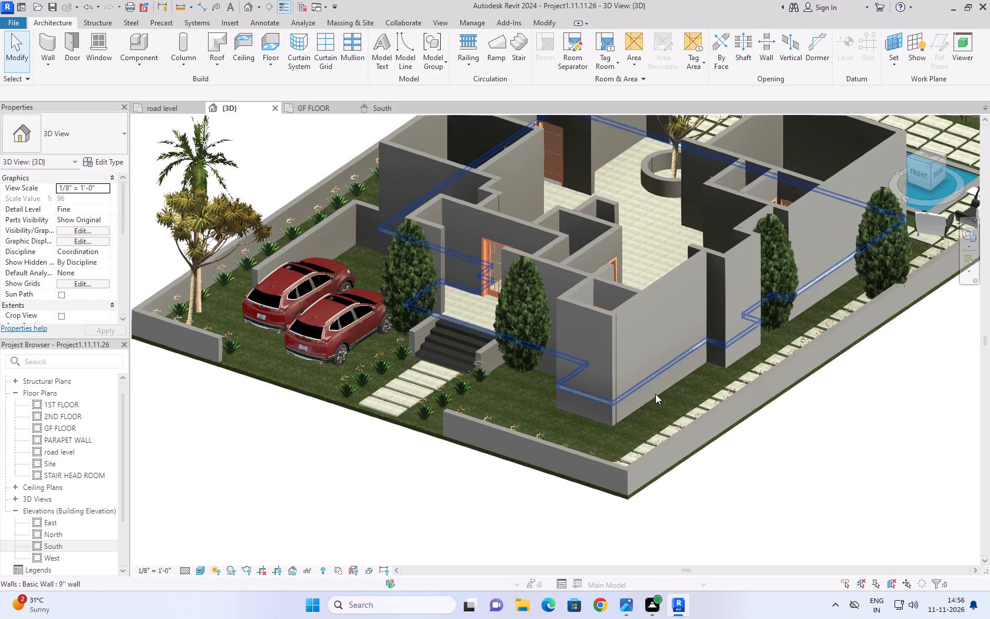
left_click(942, 166)
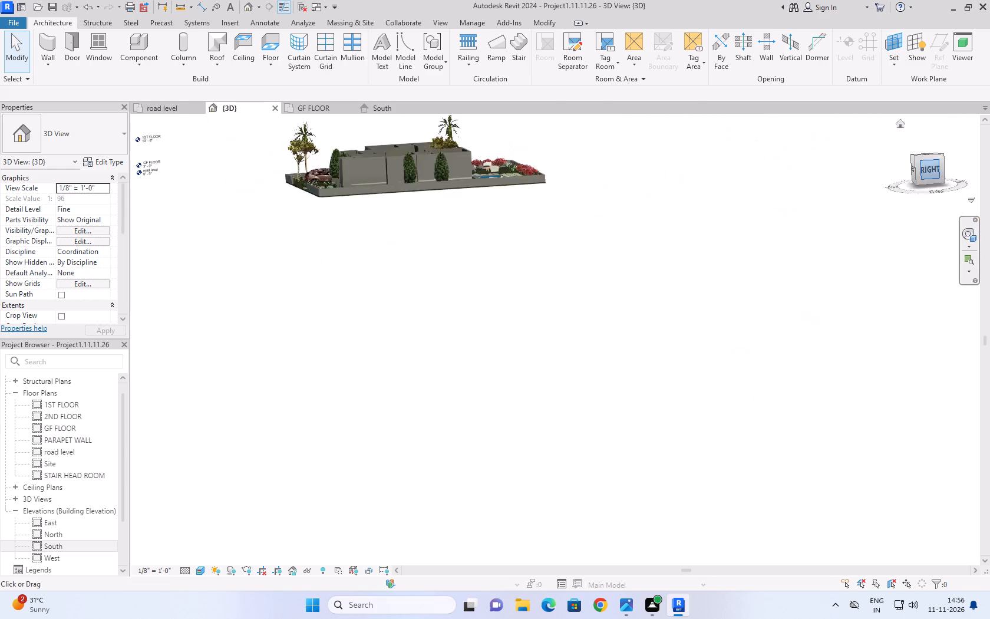
scroll(526, 363, "up", 15)
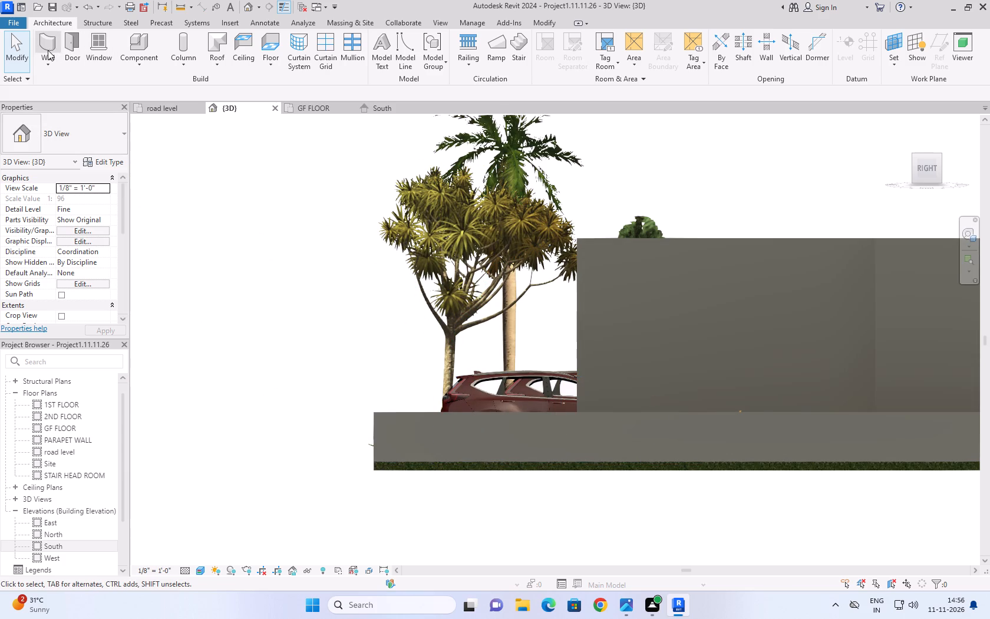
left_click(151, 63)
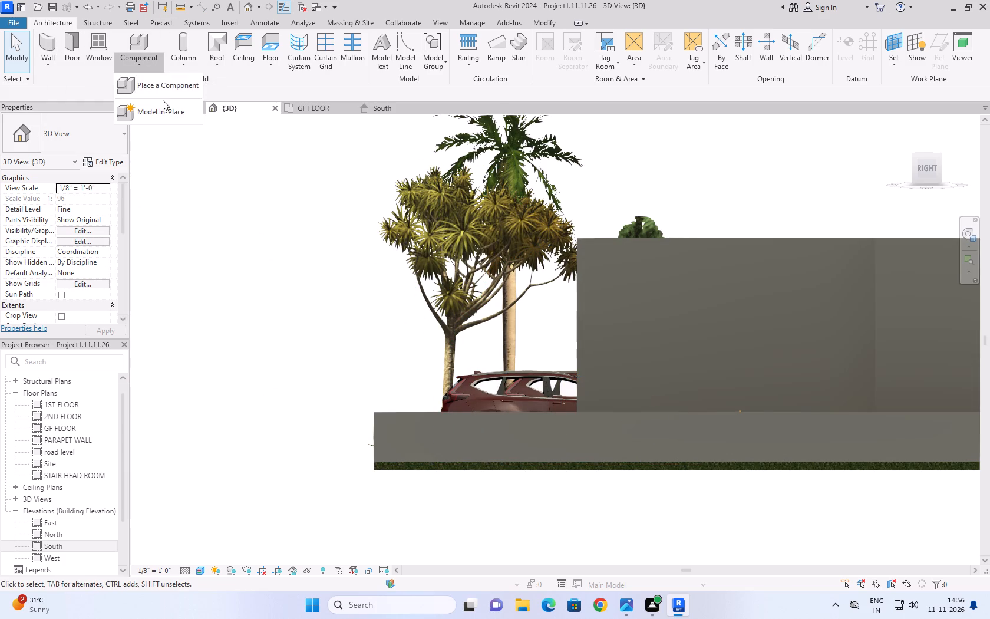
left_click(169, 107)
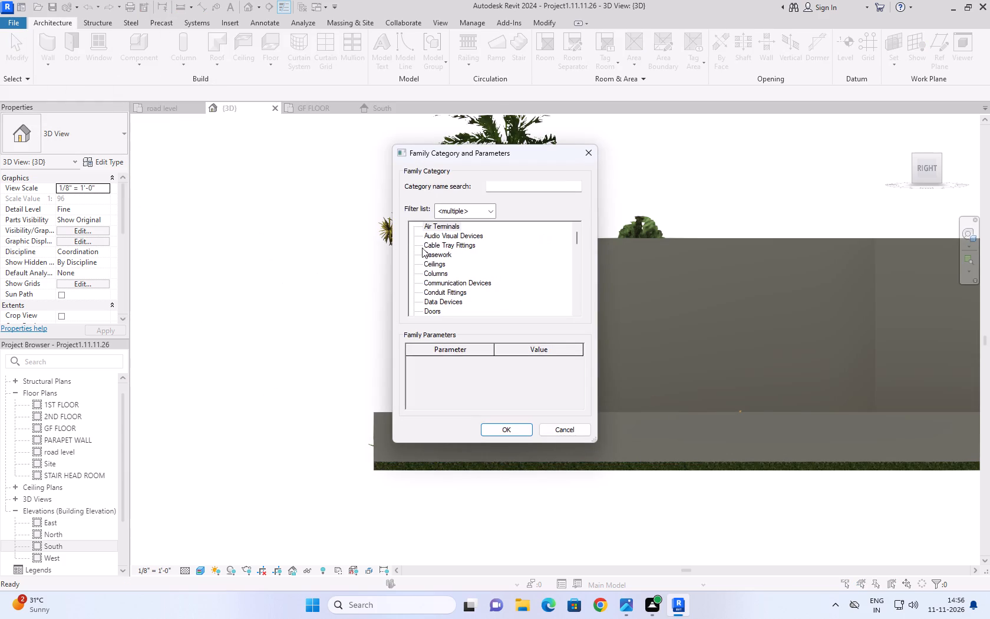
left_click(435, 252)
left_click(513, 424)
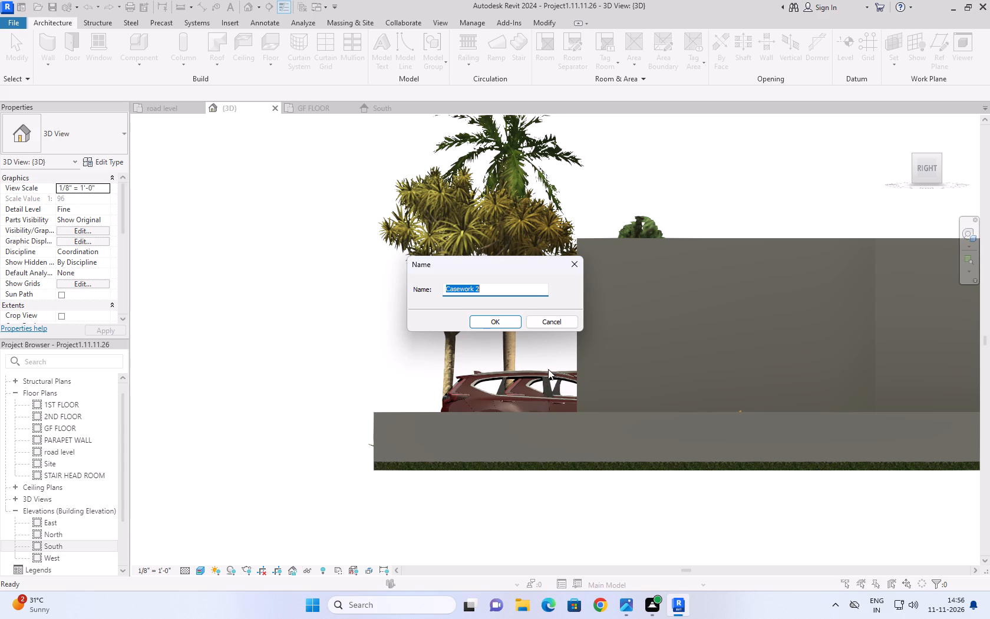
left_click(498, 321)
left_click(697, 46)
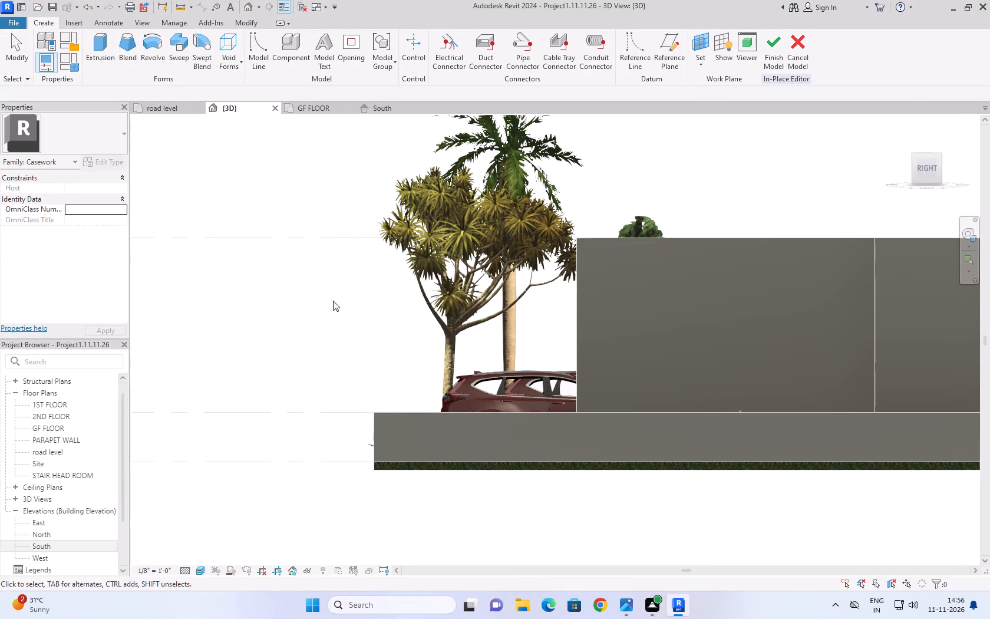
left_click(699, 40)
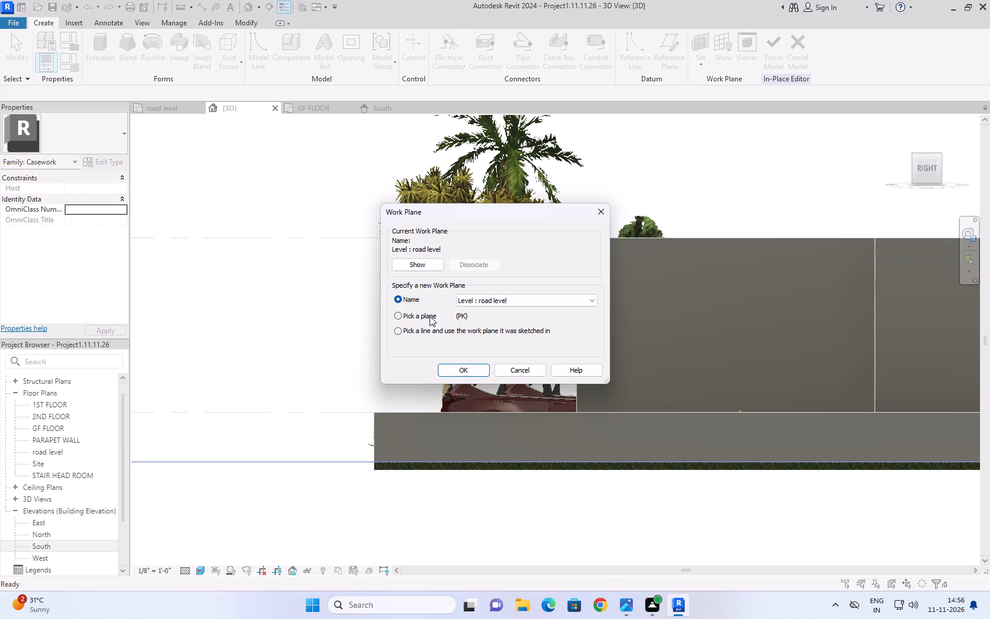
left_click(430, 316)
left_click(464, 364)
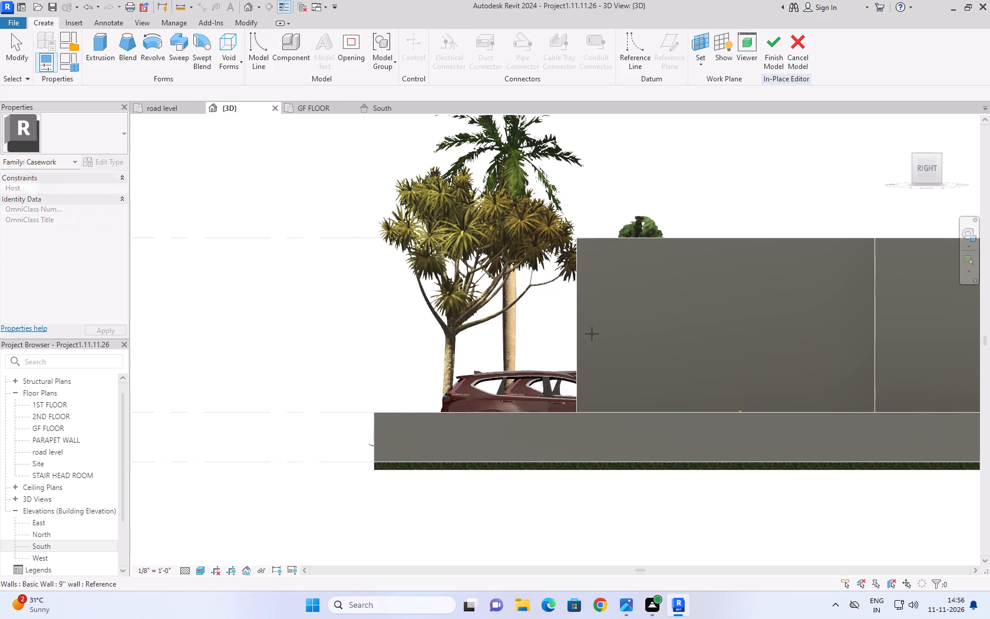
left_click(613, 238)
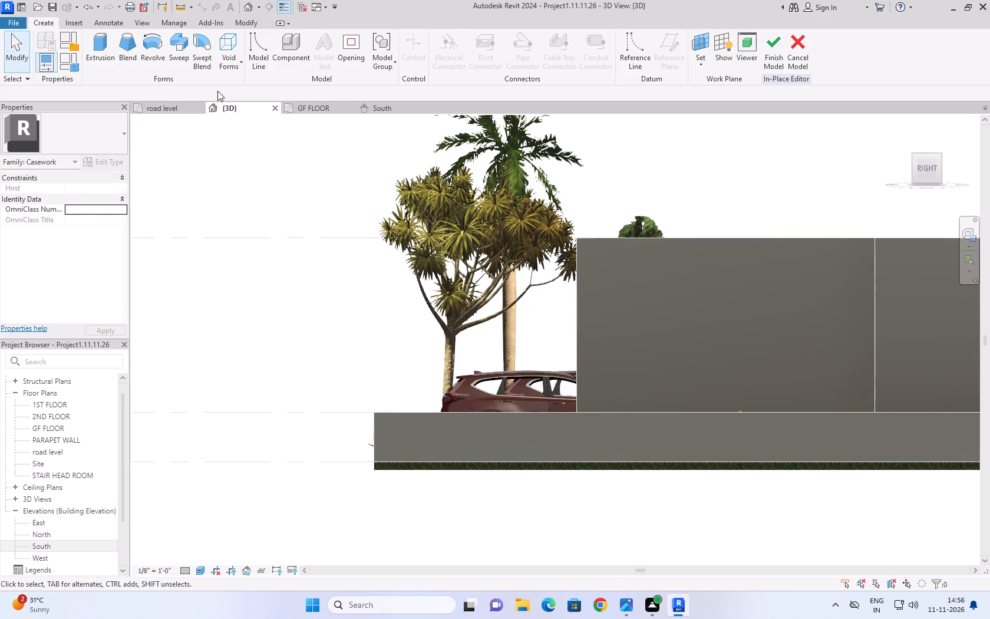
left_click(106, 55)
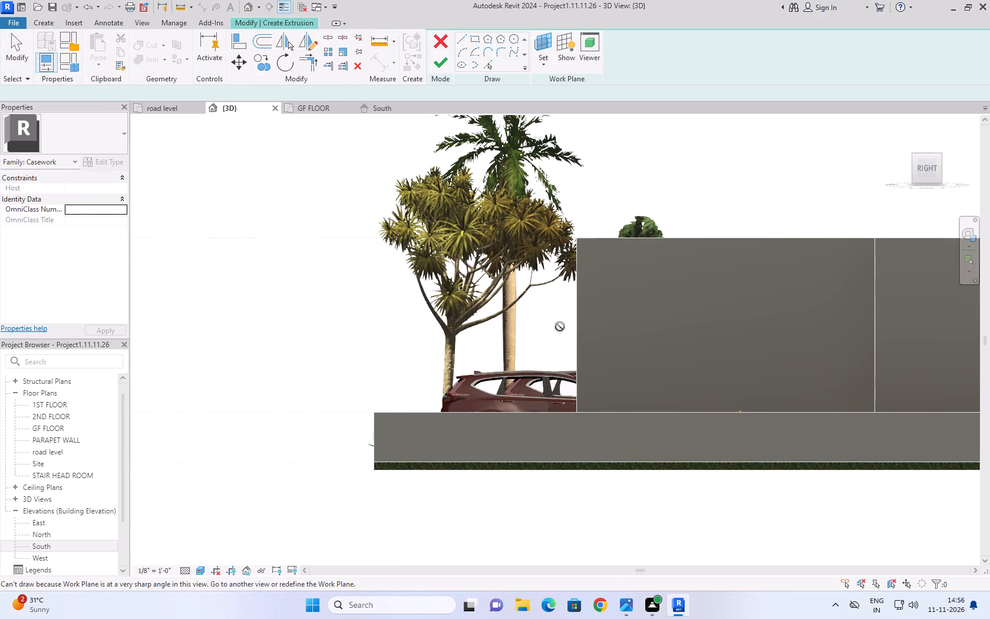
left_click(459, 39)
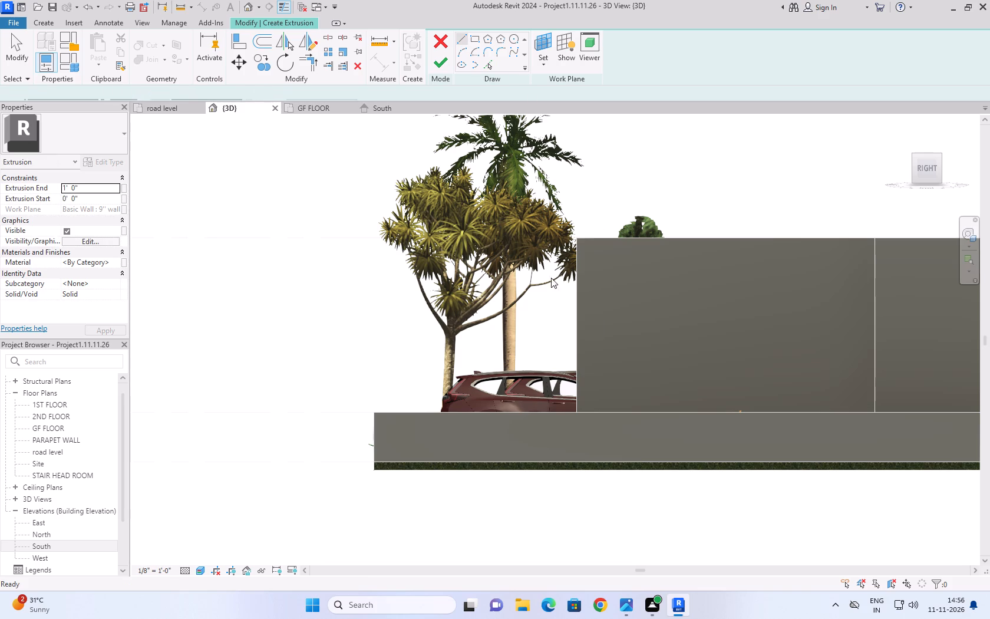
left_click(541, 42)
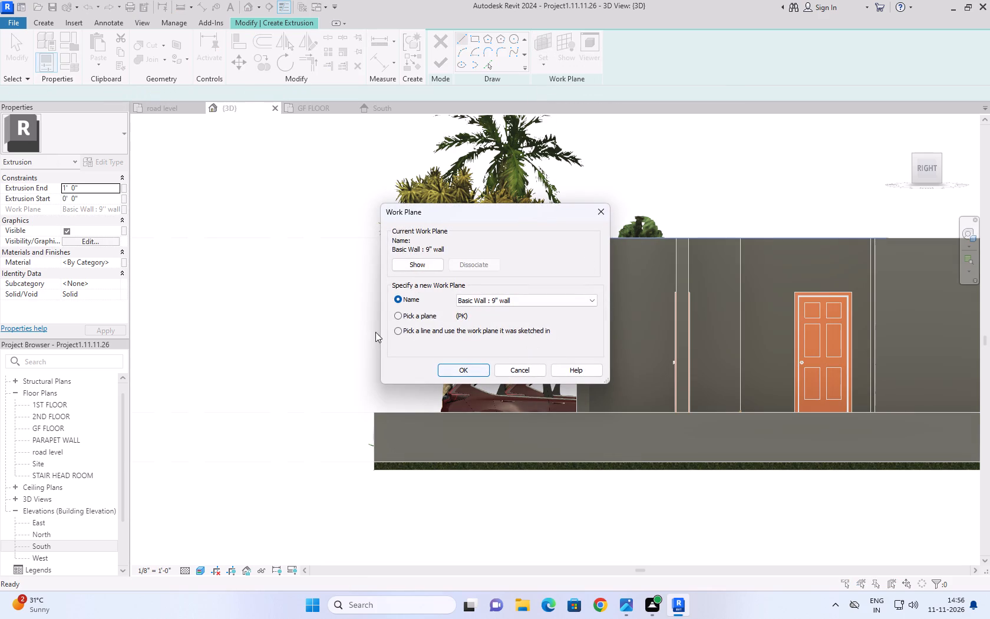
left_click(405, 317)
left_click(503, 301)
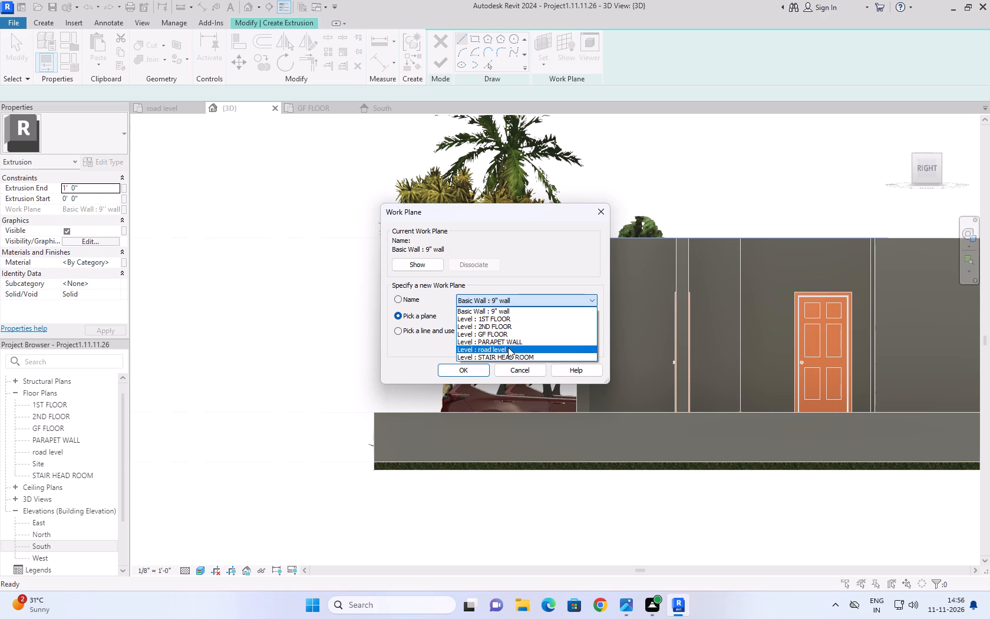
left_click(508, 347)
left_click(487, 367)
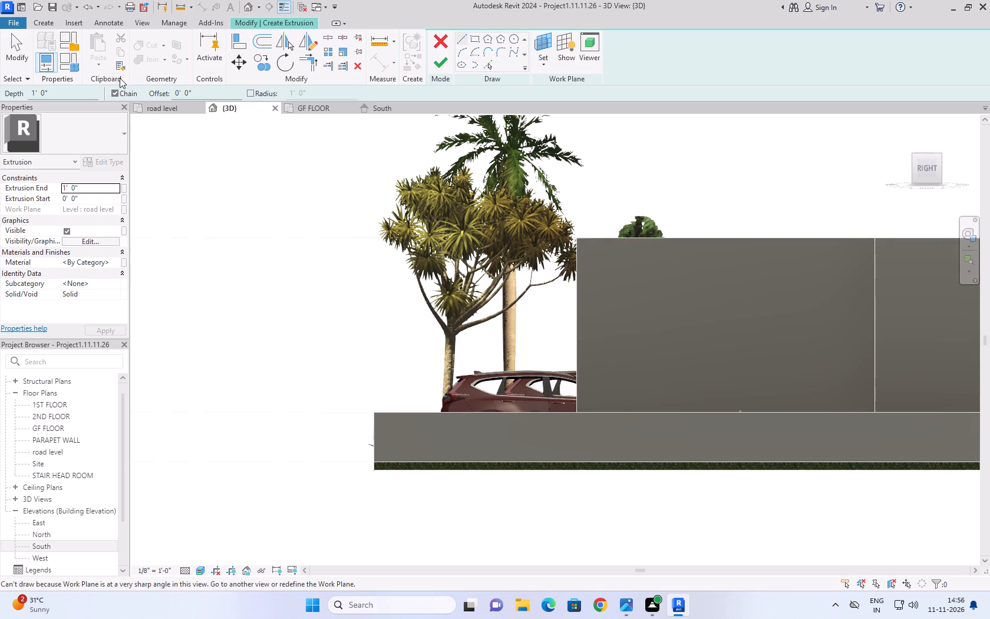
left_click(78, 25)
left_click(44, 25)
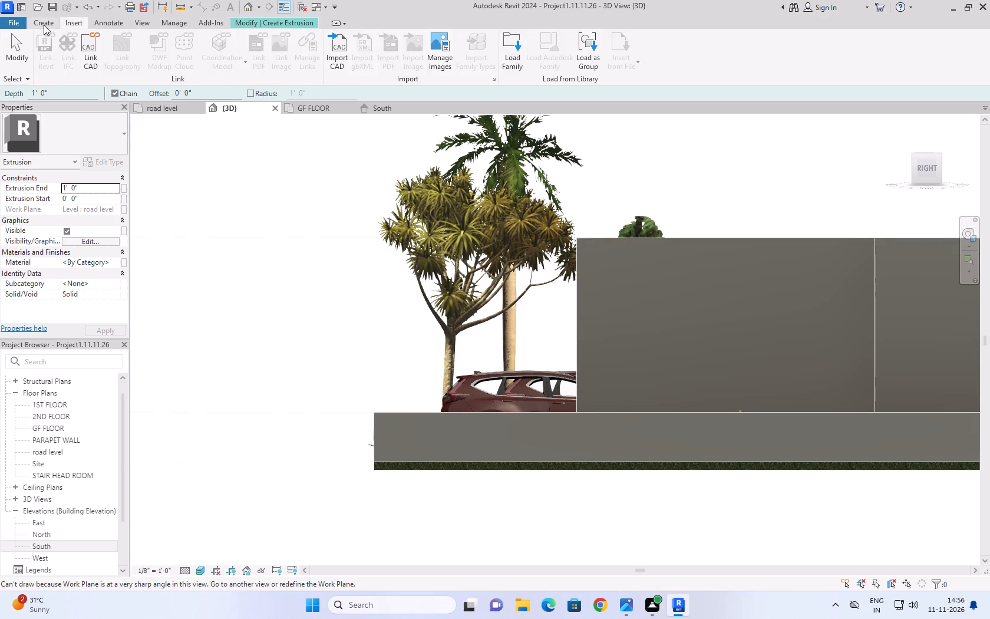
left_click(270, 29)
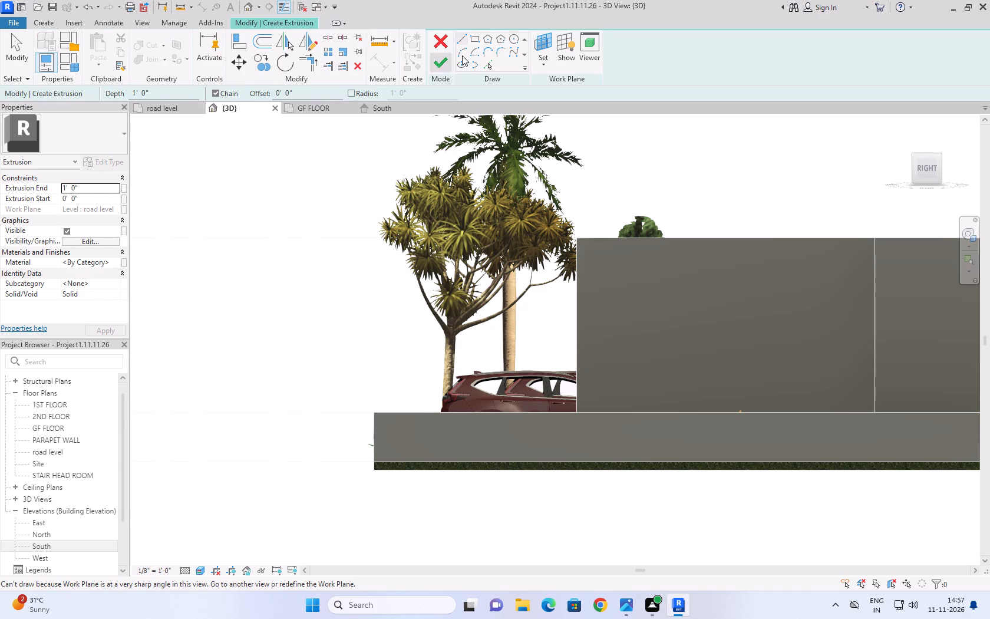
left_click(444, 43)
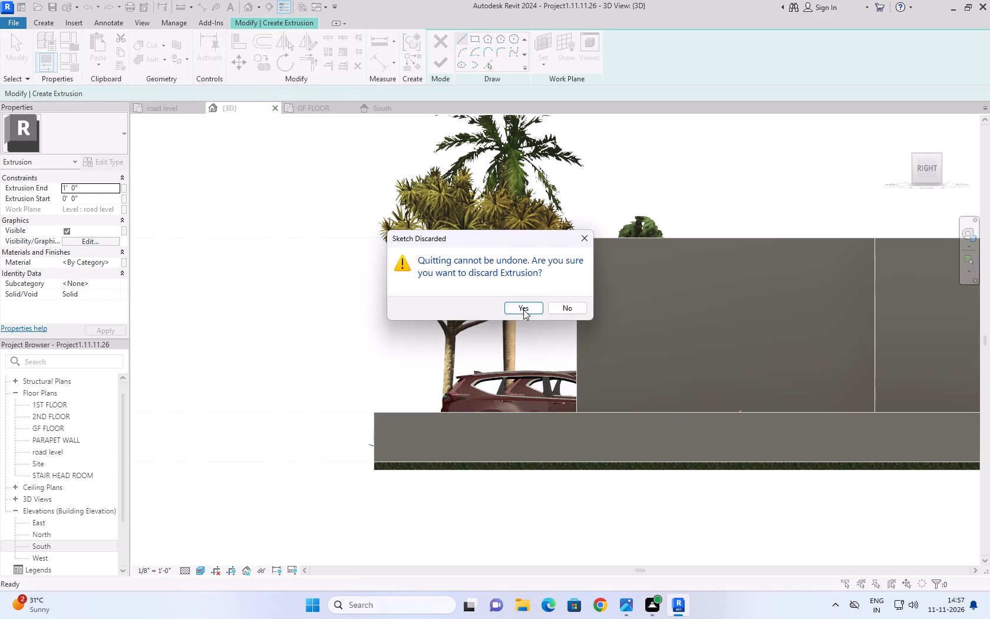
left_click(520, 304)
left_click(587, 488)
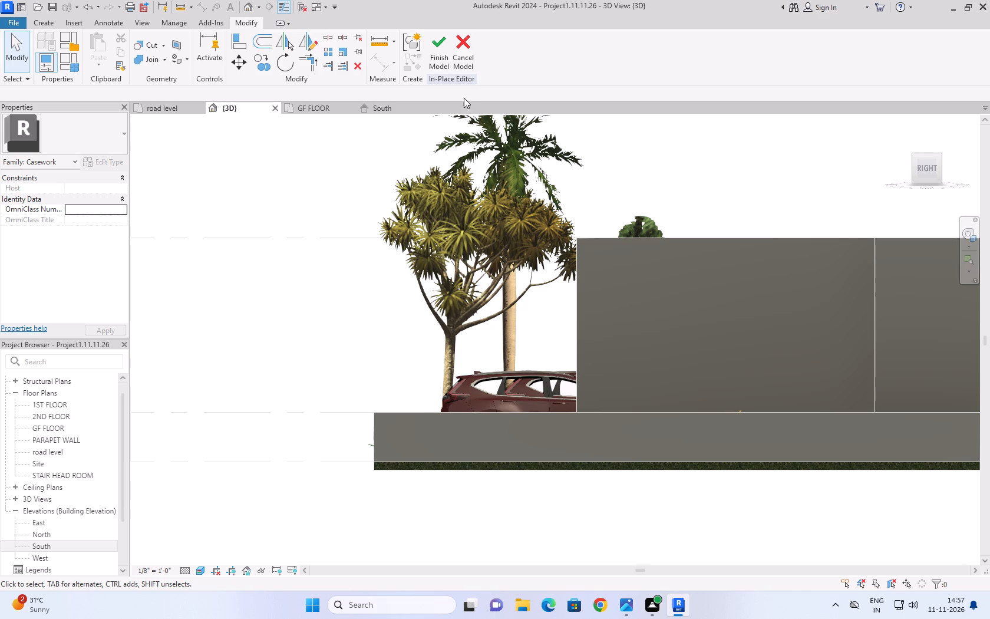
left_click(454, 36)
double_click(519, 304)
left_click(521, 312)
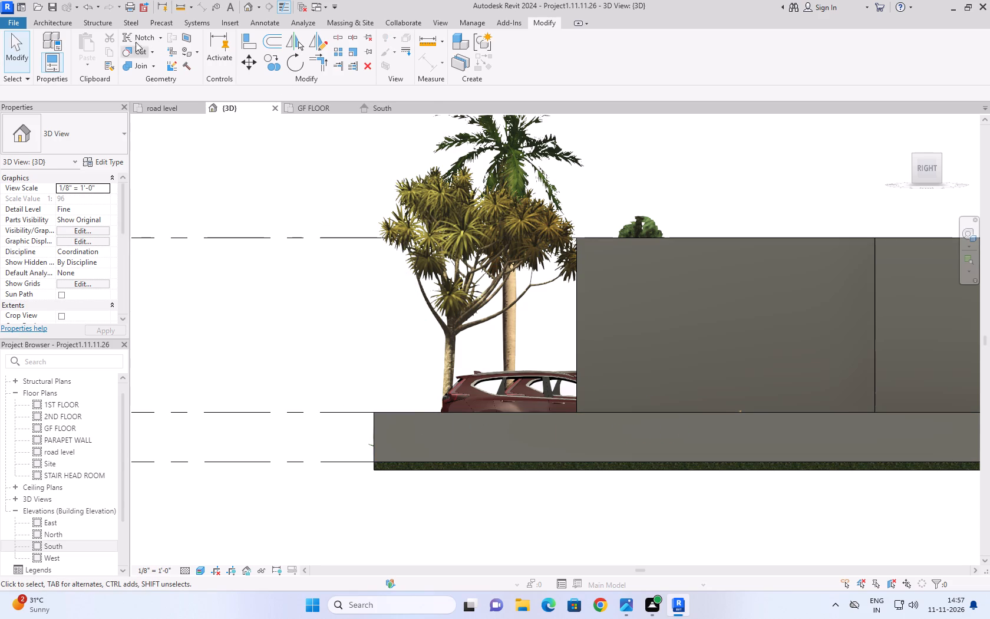
Start a new in-place model component in the Casework category, keeping the suggested name.
left_click(61, 23)
left_click(126, 66)
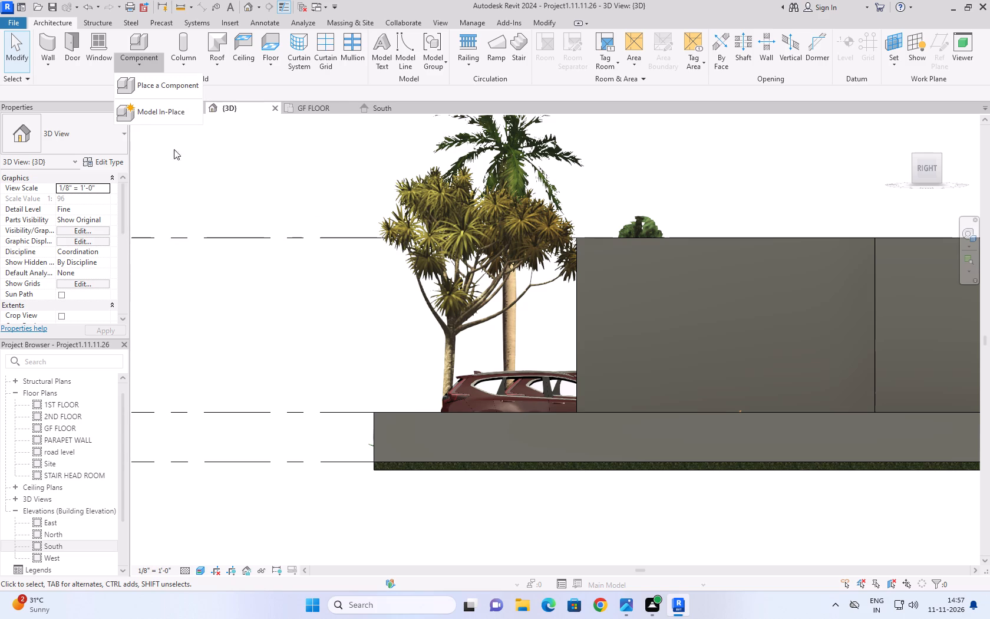
left_click(177, 114)
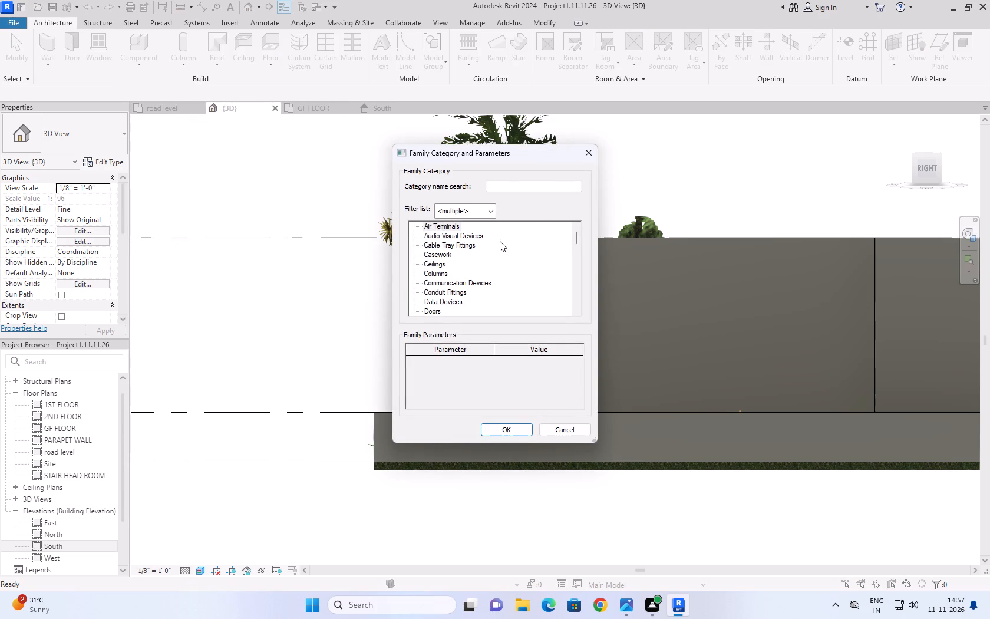
left_click(456, 262)
left_click(450, 258)
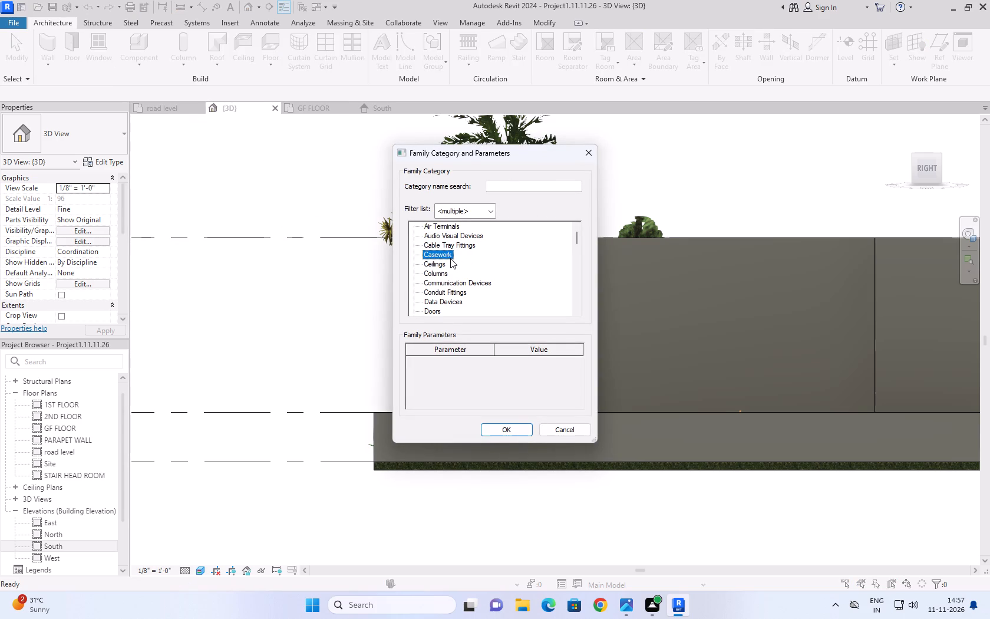
left_click(512, 433)
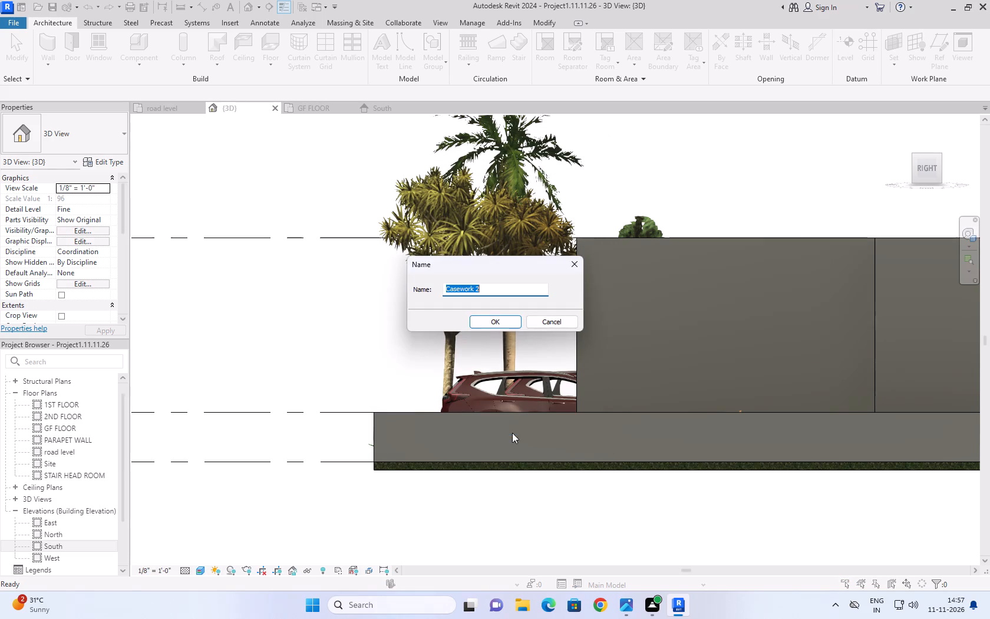
left_click(510, 323)
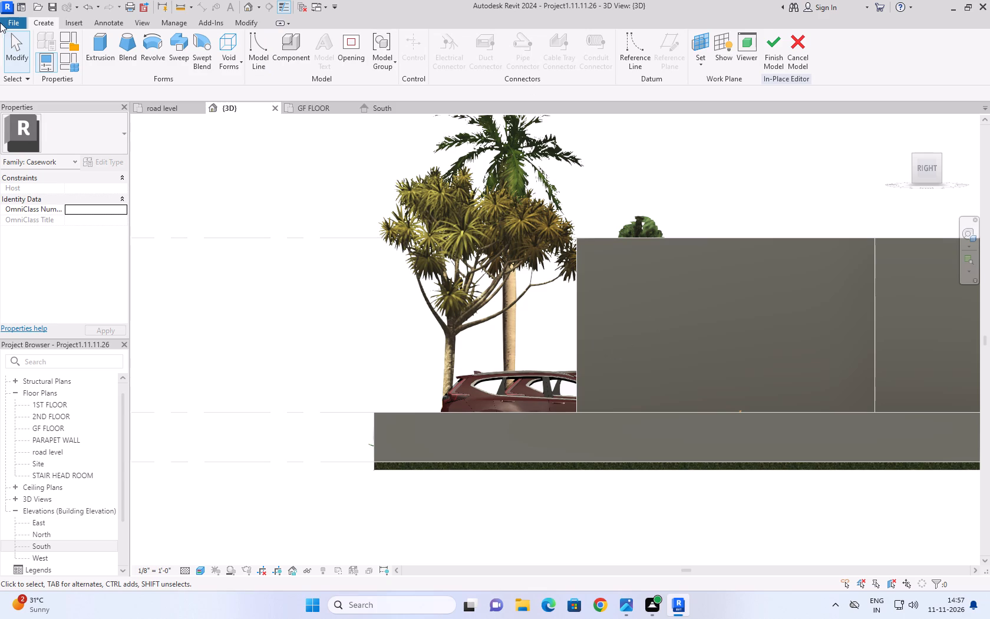
Start a solid extrusion and set its work plane by picking the 9" wall facing the Right view.
left_click(89, 48)
left_click(465, 38)
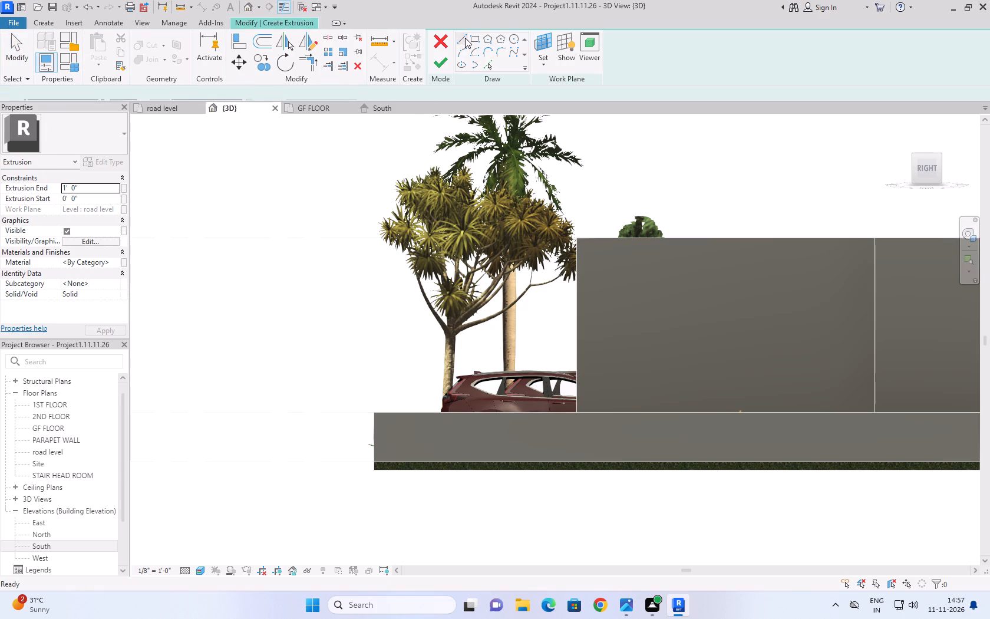
left_click(539, 43)
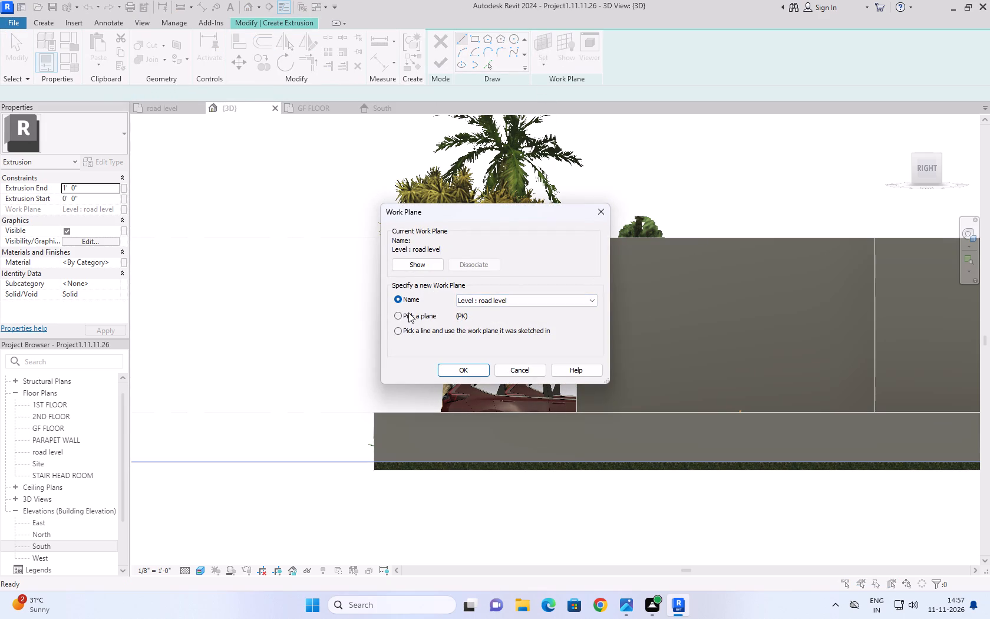
left_click(408, 312)
left_click(474, 366)
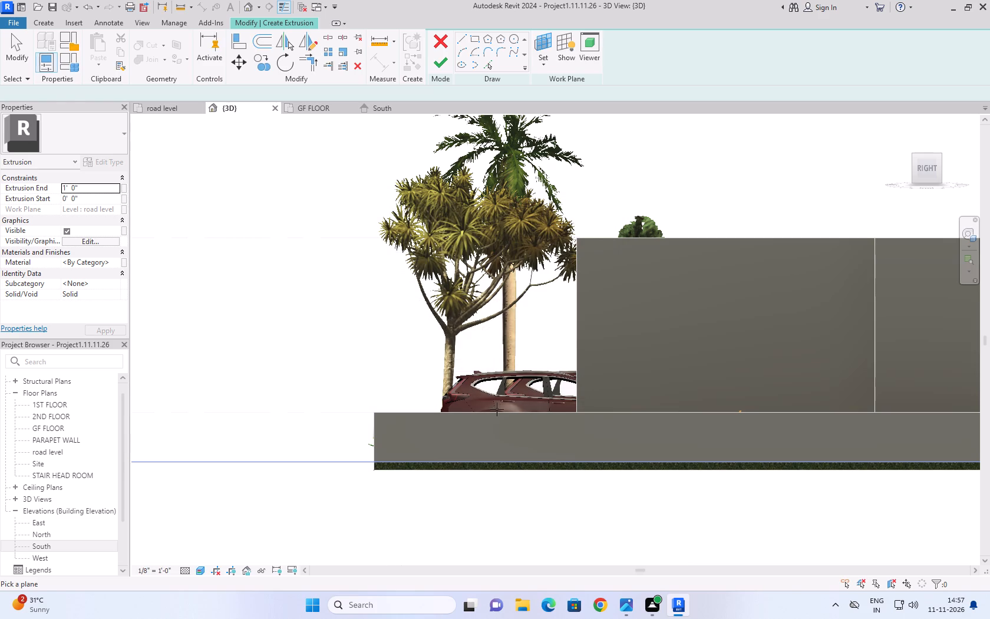
left_click(499, 414)
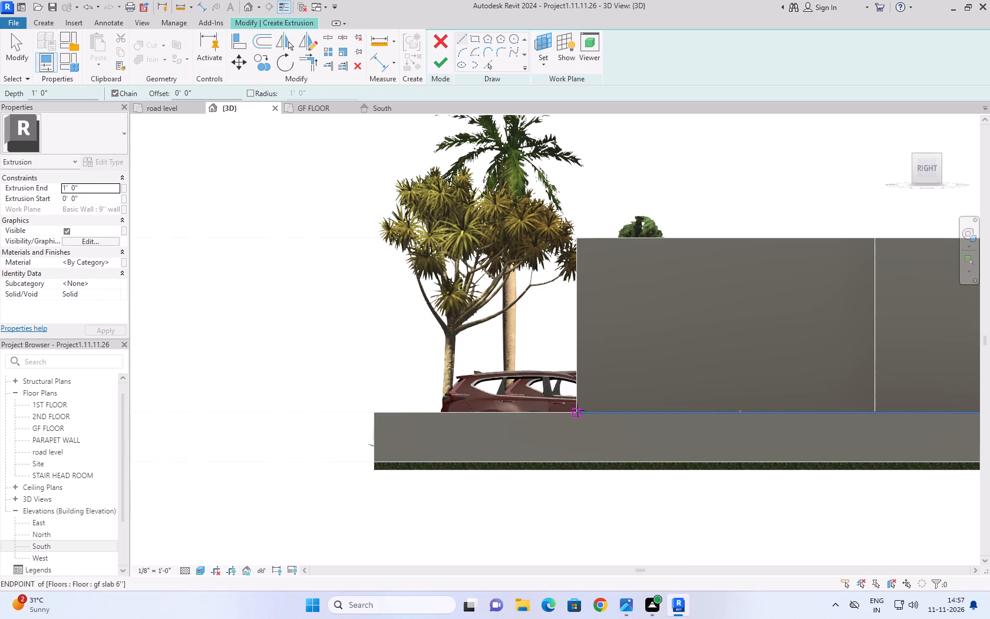
Change the 3D view's visual style to Hidden Line after trying Wireframe.
scroll(577, 410, "up", 3)
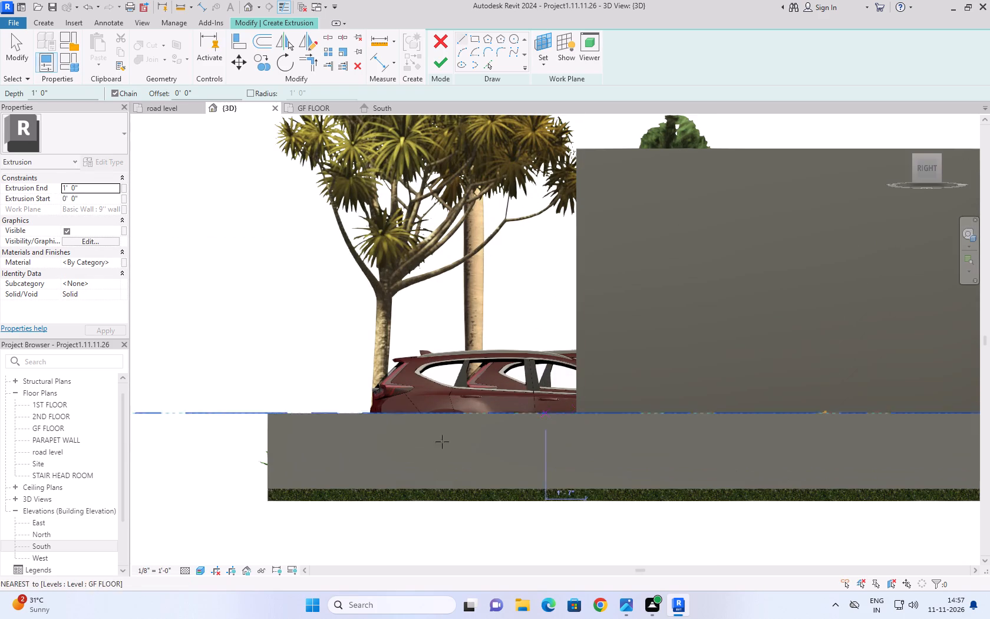
left_click(202, 569)
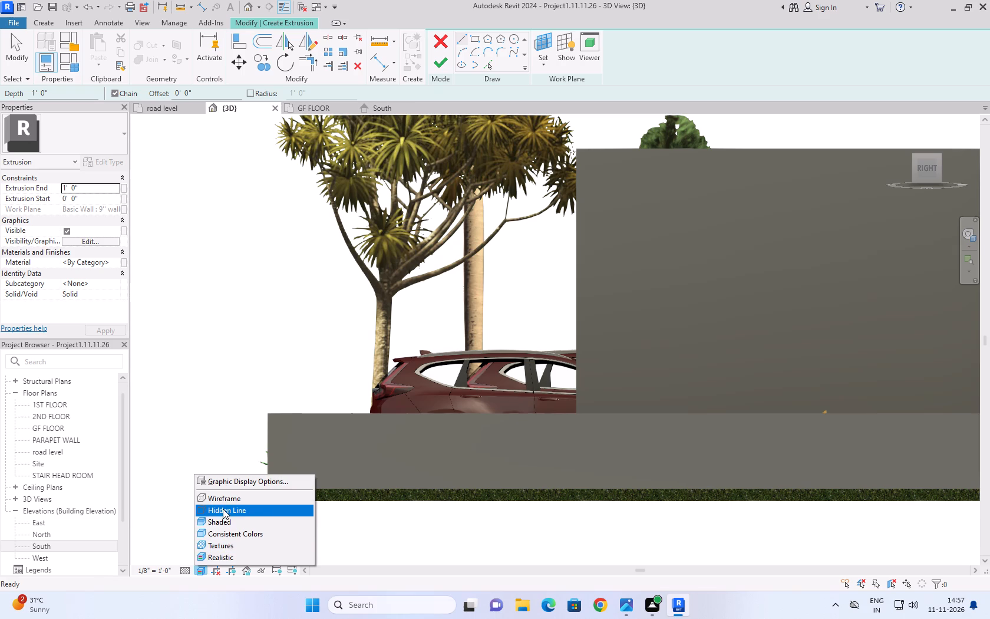
left_click(223, 502)
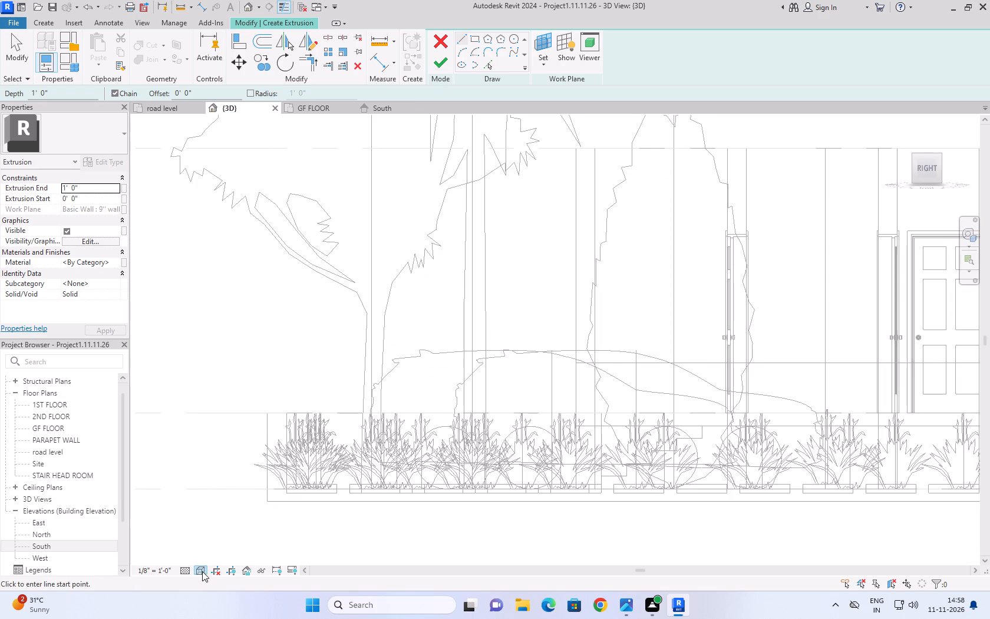
left_click(200, 572)
left_click(210, 511)
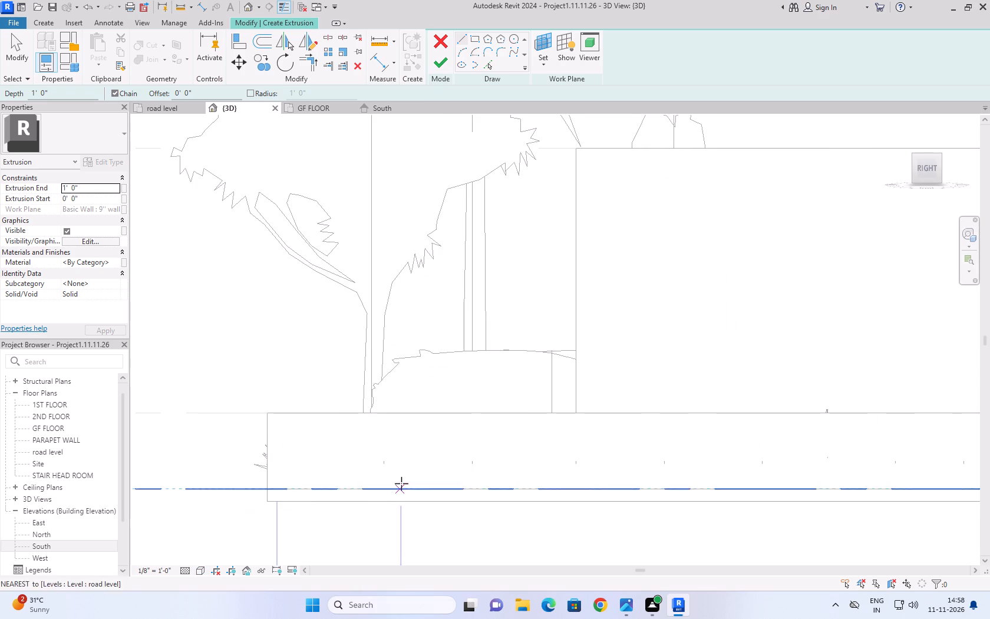
Sketch the top step from the wall corner at GF FLOOR level with a 2'6" tread and a 7" riser down.
scroll(401, 483, "down", 5)
scroll(489, 469, "up", 4)
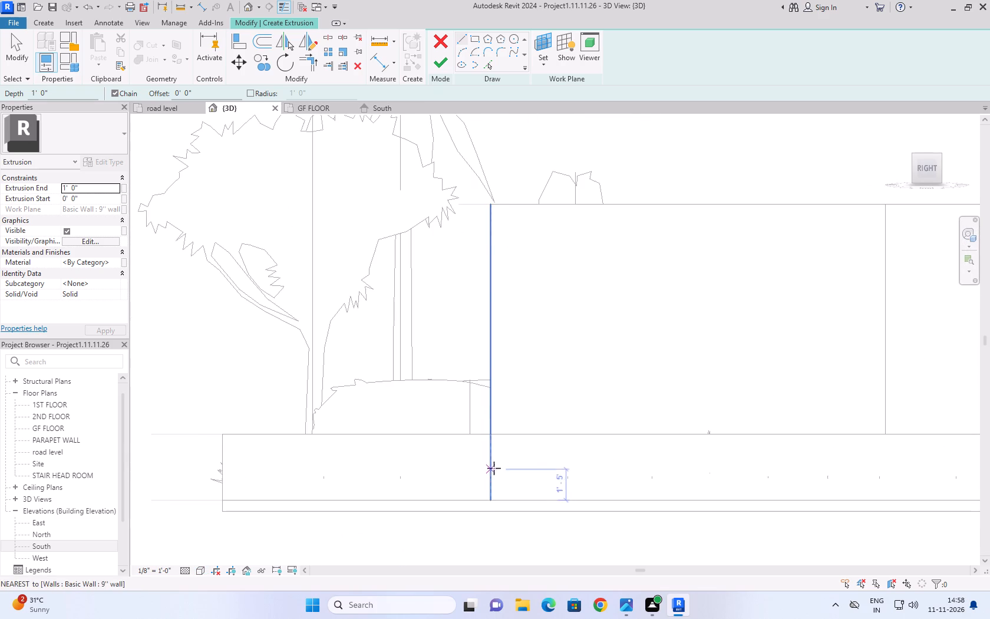
scroll(490, 436, "up", 1)
left_click(490, 434)
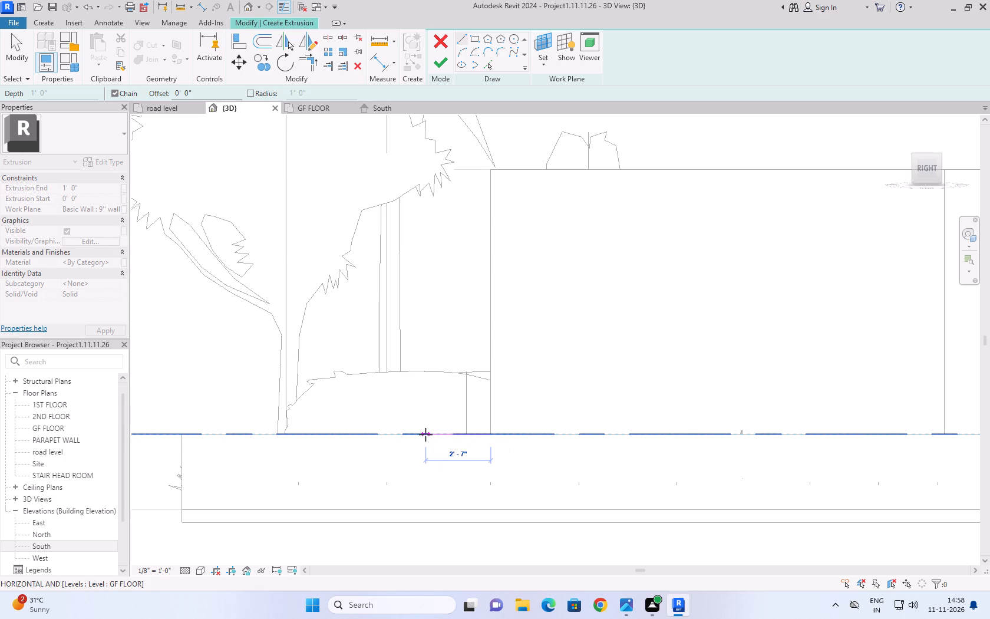
type("2'6")
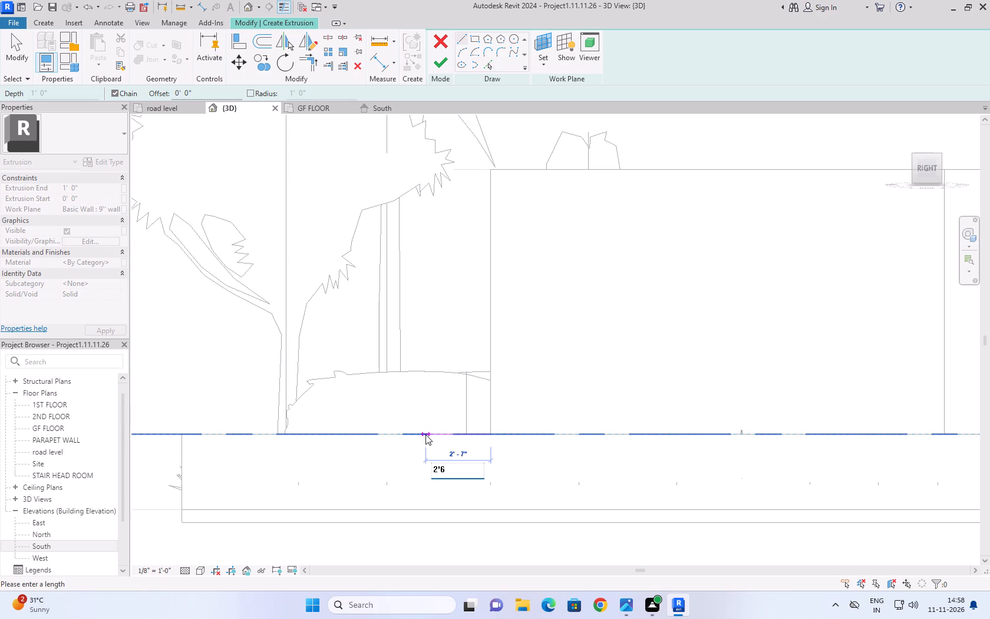
key("apostrophe")
key("apostrophe")
key("Return")
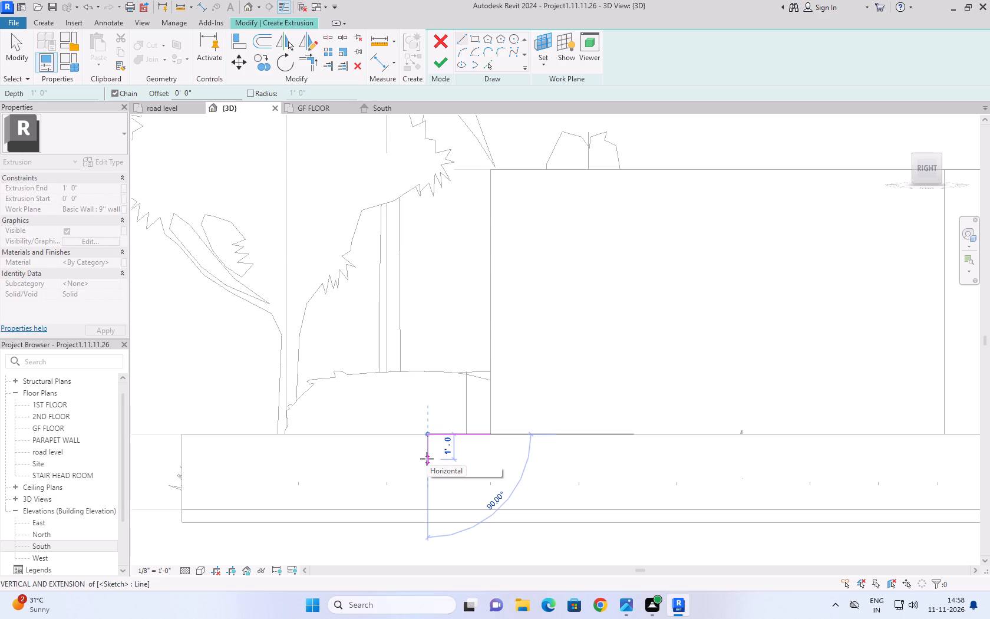
type("7''")
key("Return")
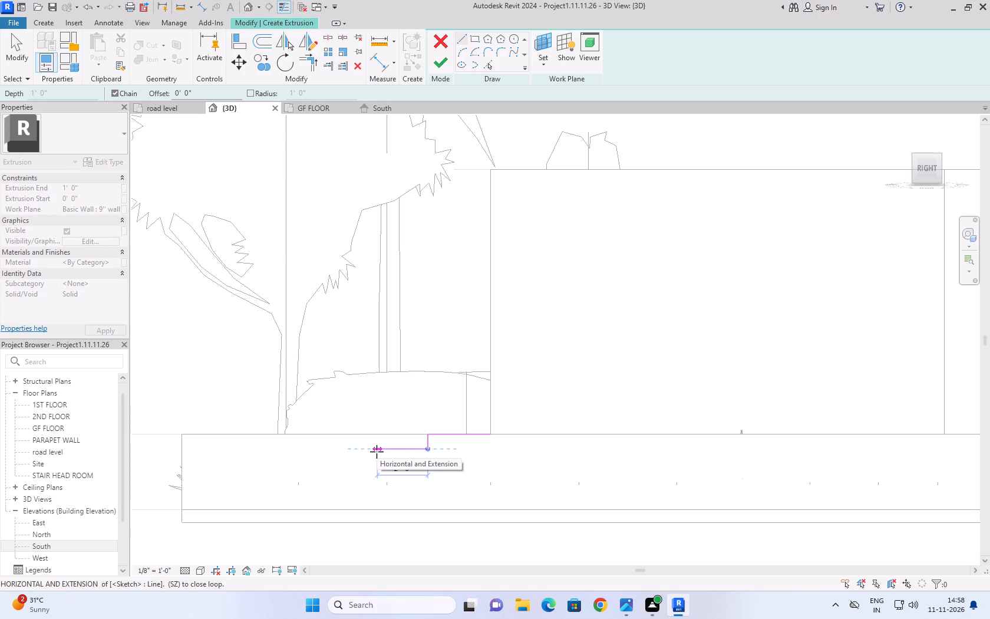
Continue the stair profile with two more descending steps, each with a 2'6" tread and a 7" riser.
type("2'6''")
key("Return")
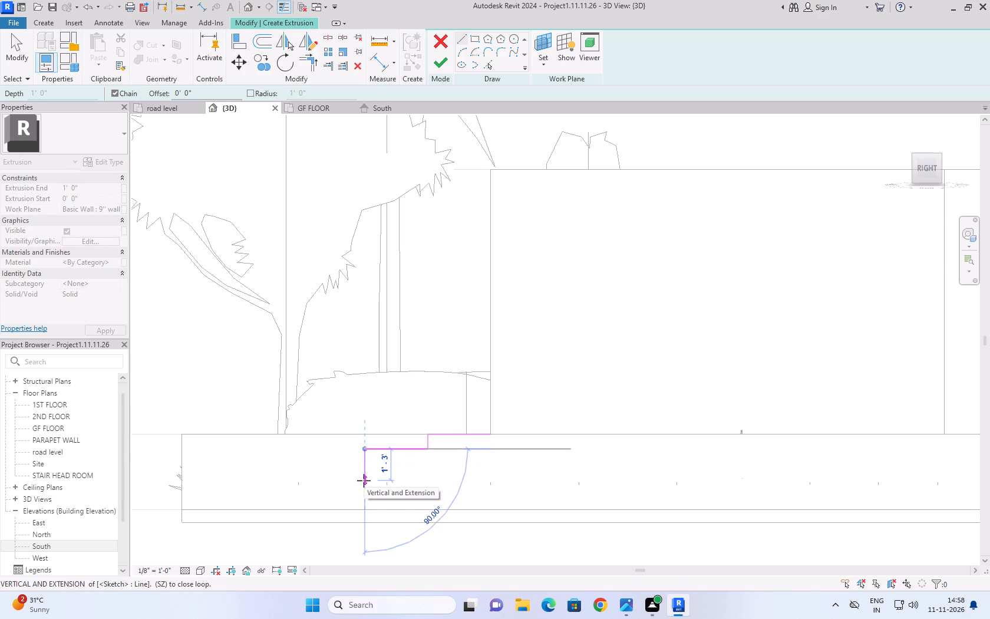
type("7''")
key("Return")
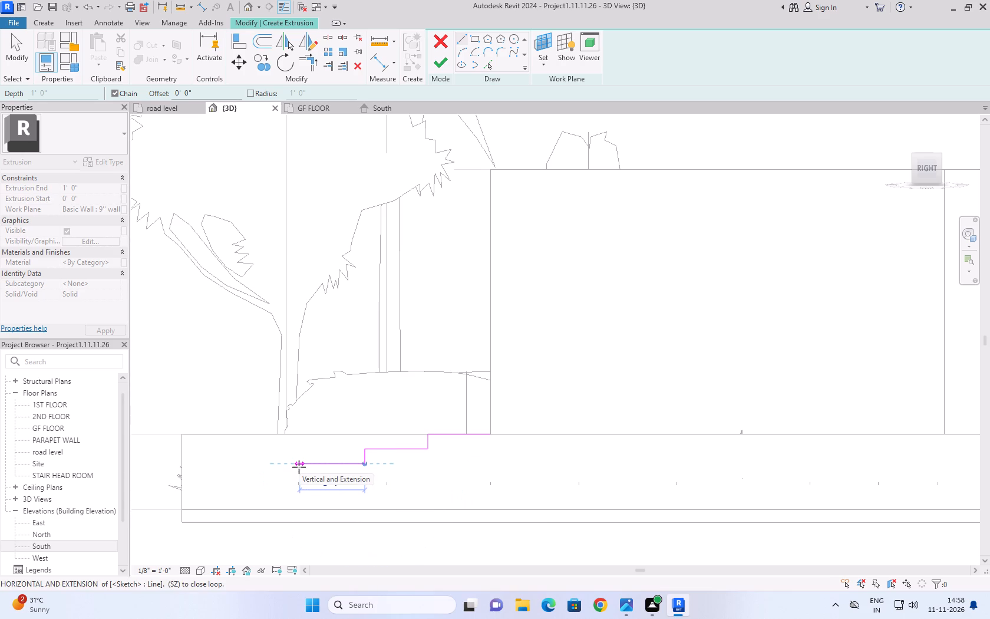
type("2'6''")
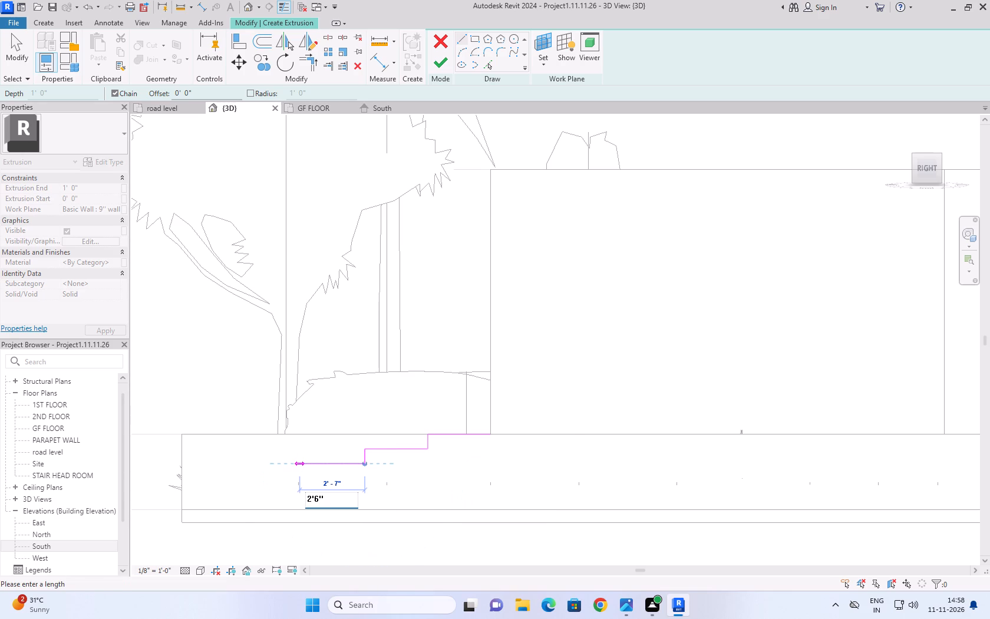
key("Return")
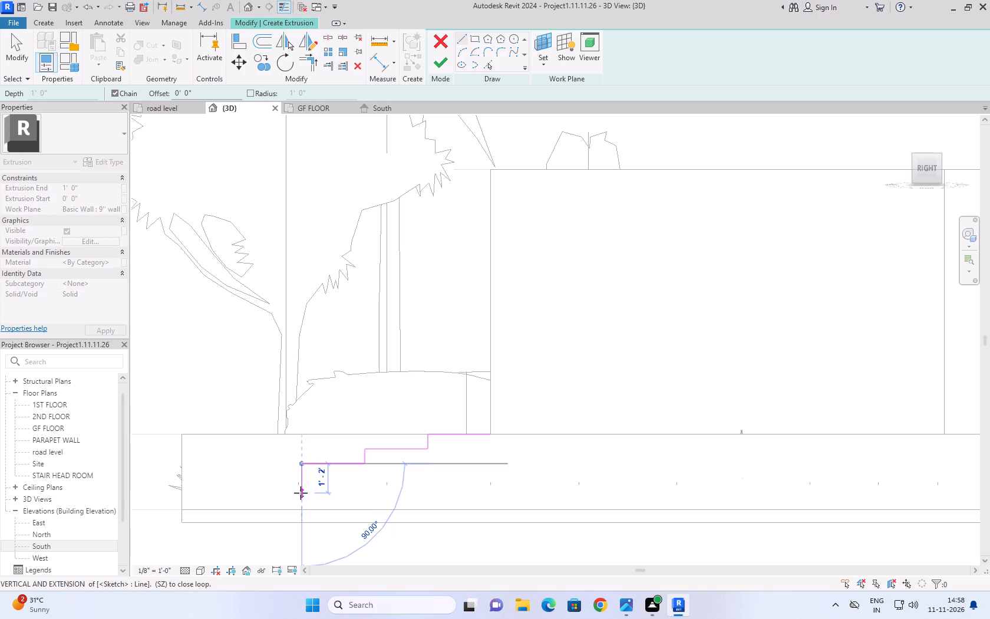
type("7''")
key("Return")
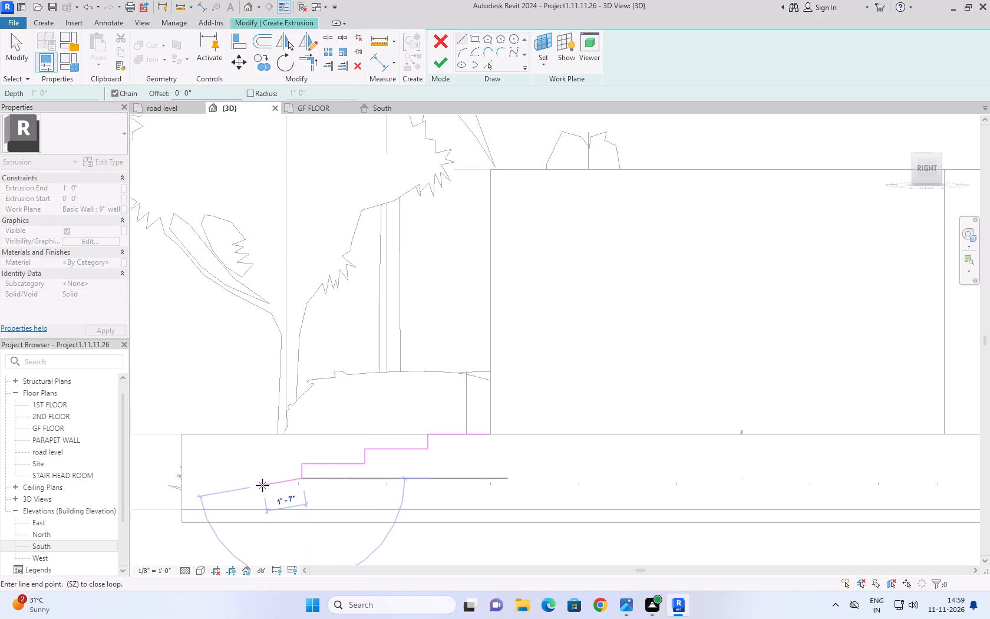
Add the lowest 2'6" tread and draw a vertical line from its end down to the road level, about 1'3" long.
middle_click_drag(260, 482, 385, 522)
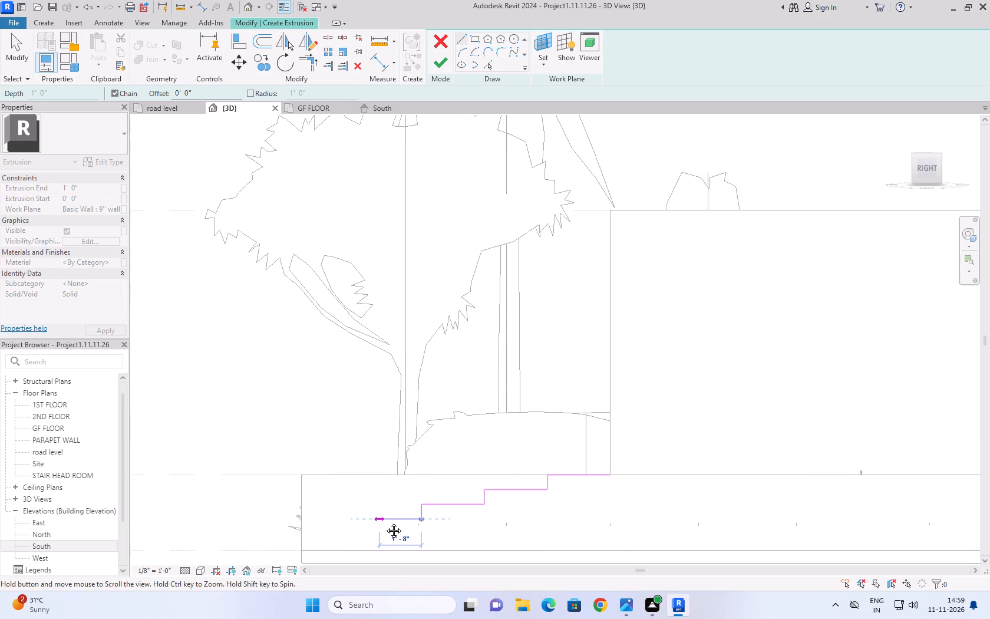
middle_click_drag(385, 522, 388, 521)
scroll(390, 513, "down", 3)
scroll(390, 529, "up", 2)
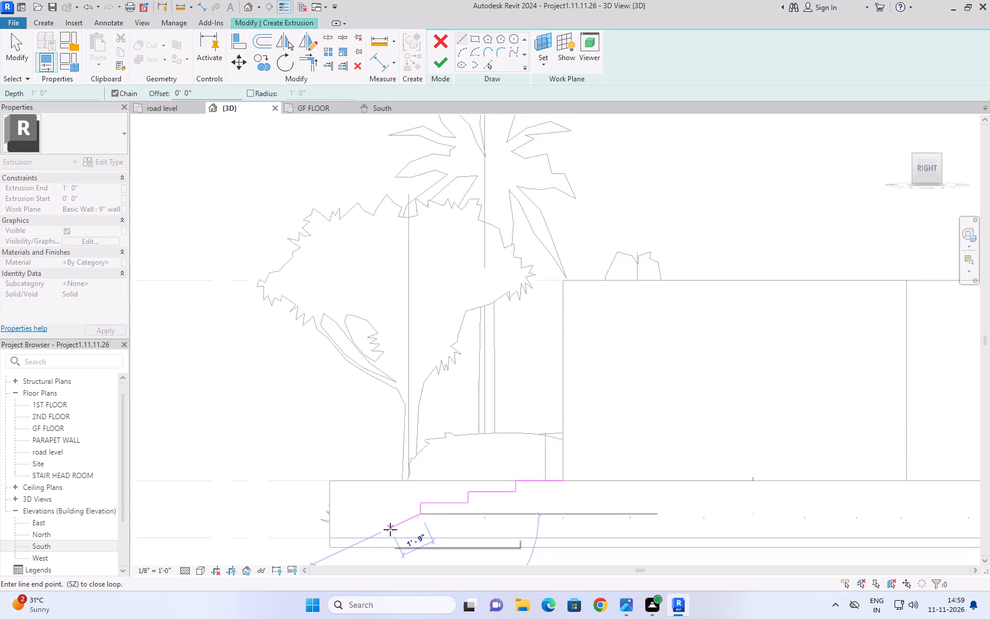
scroll(390, 529, "up", 1)
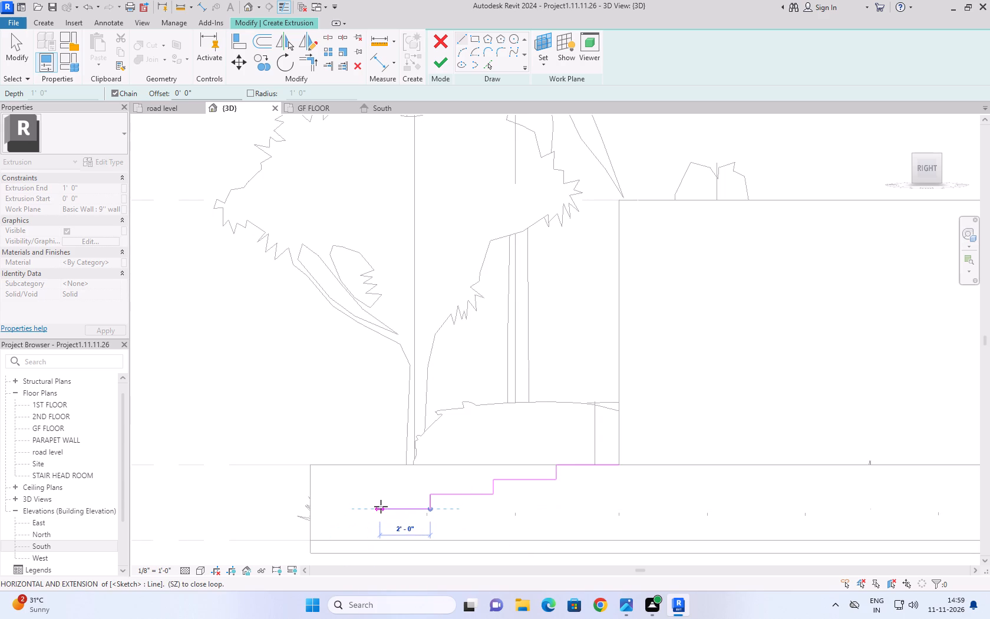
type("2'6''")
key("Return")
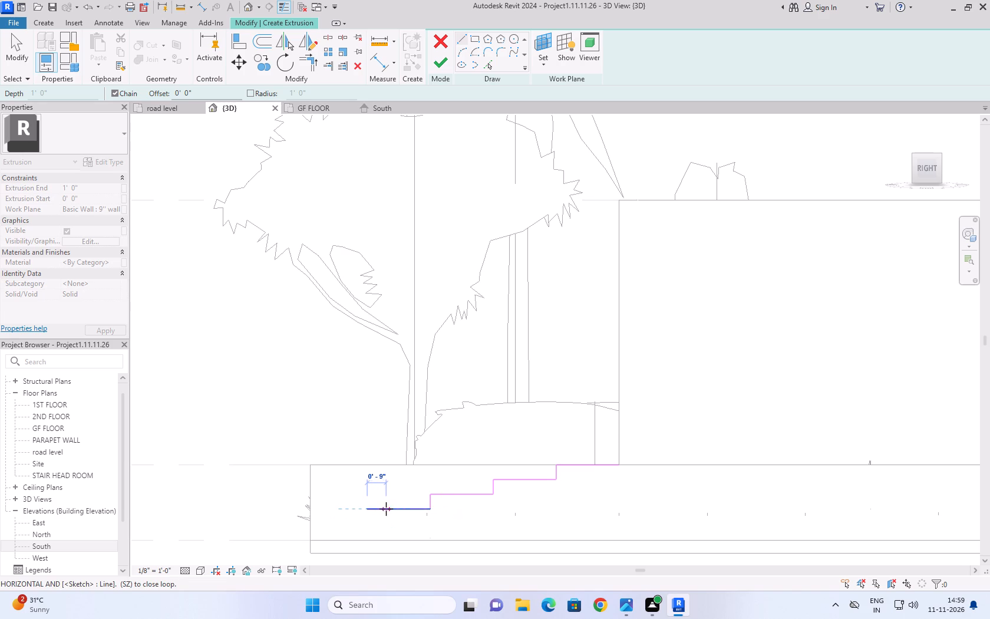
double_click(369, 538)
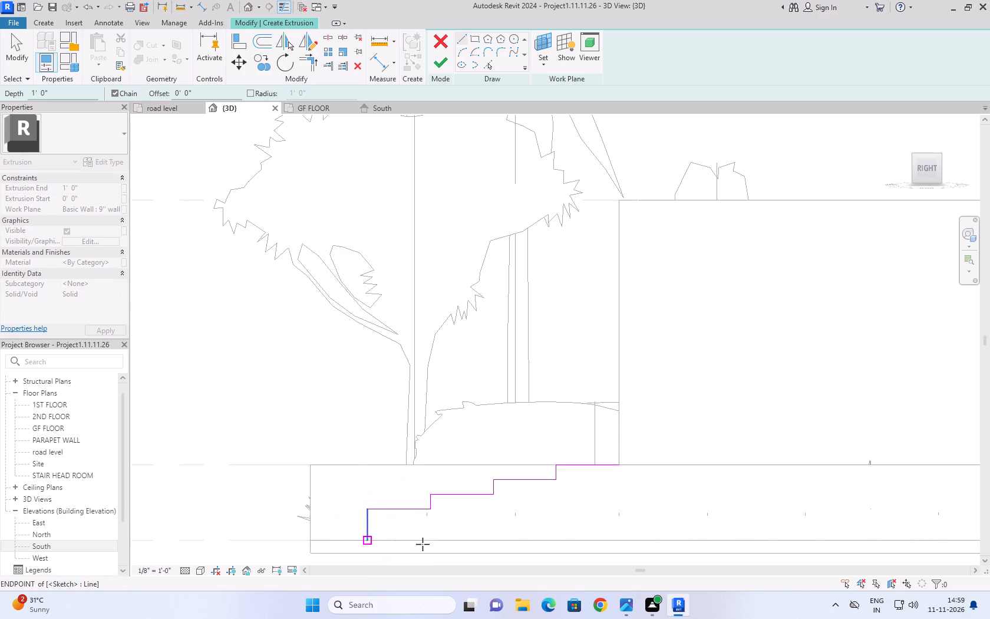
Close the stepped profile along the road level and up the wall edge, then finish the 1' 0" deep extrusion and the in-place model.
left_click(365, 540)
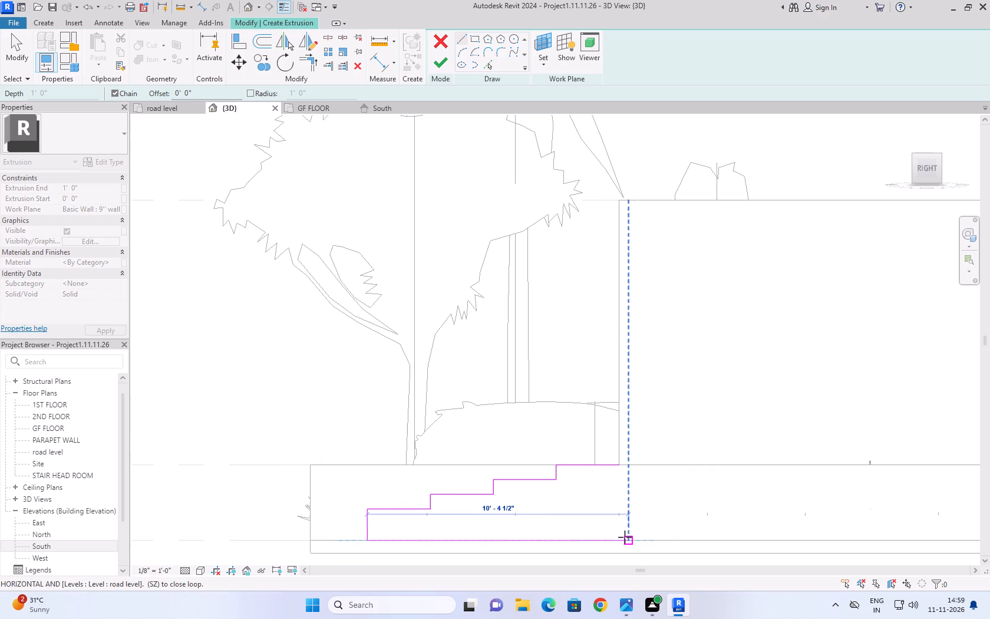
left_click(621, 536)
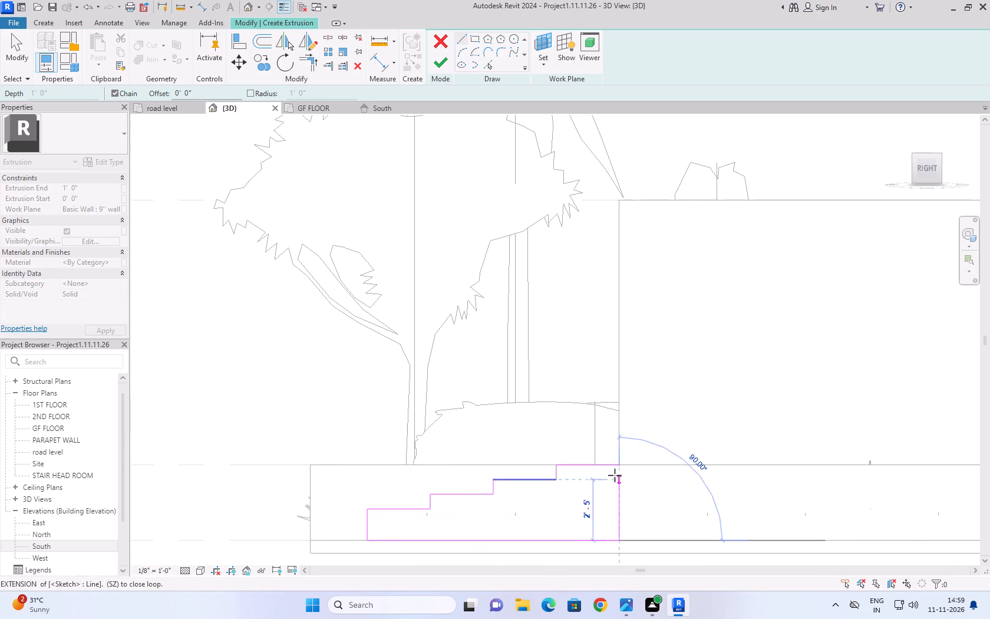
left_click(618, 465)
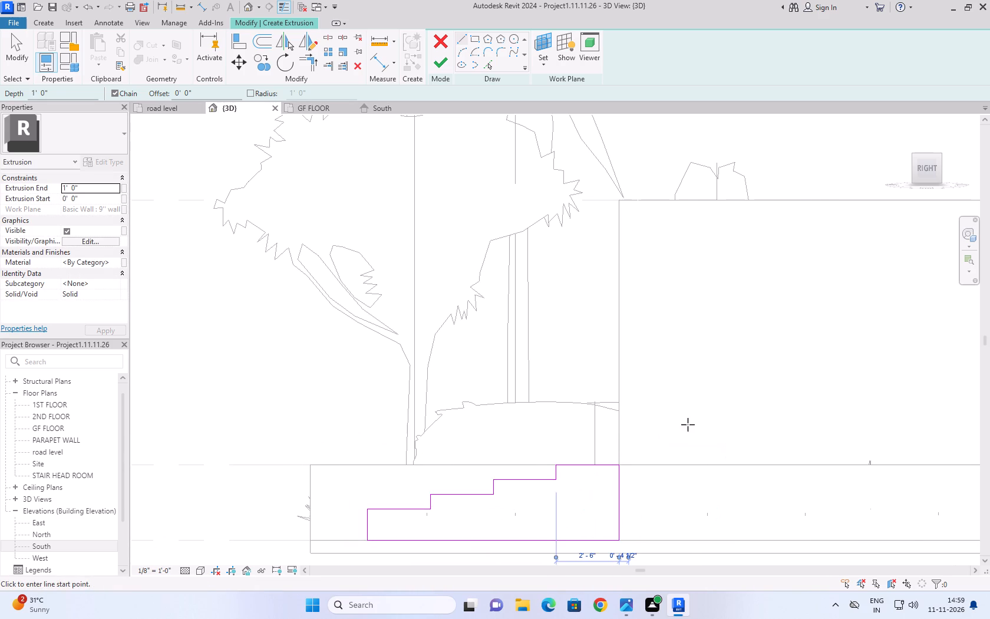
left_click(434, 54)
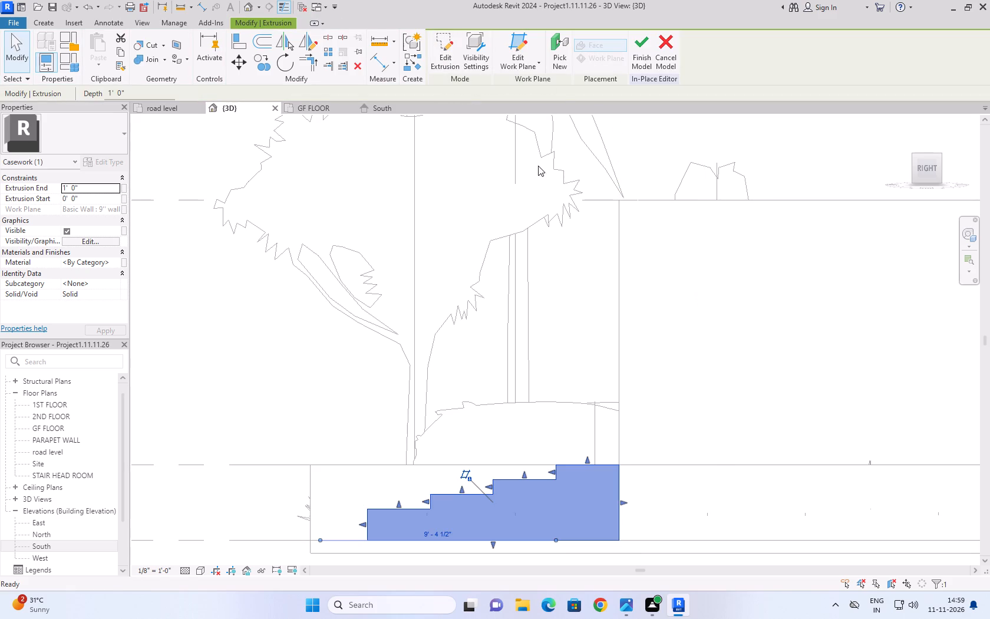
left_click(635, 43)
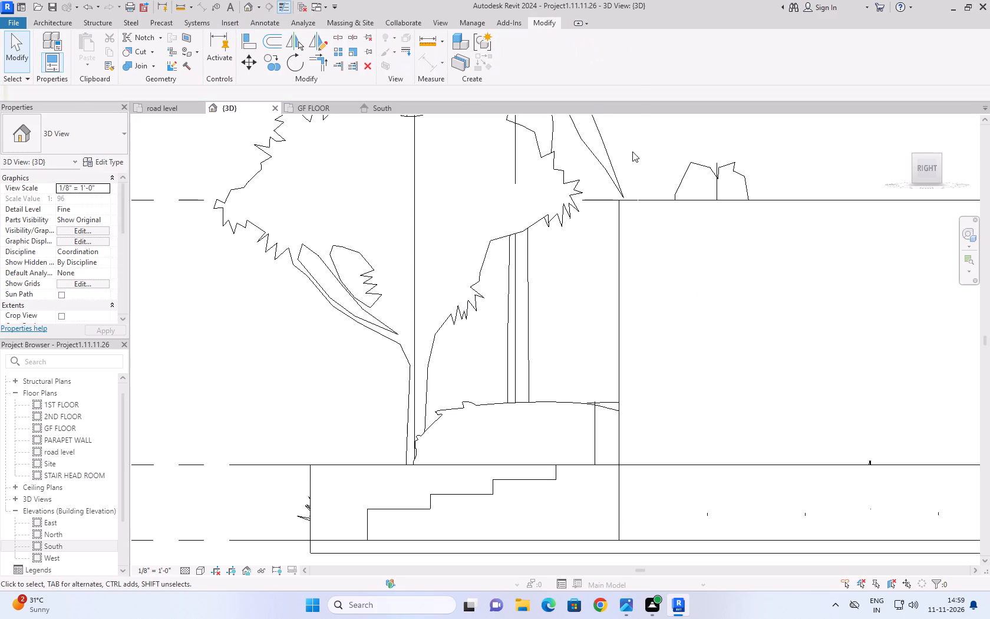
In the road level plan, stretch the stepped casework sideways so it spans the full width of the small front room, flush with its outer wall faces.
left_click(181, 111)
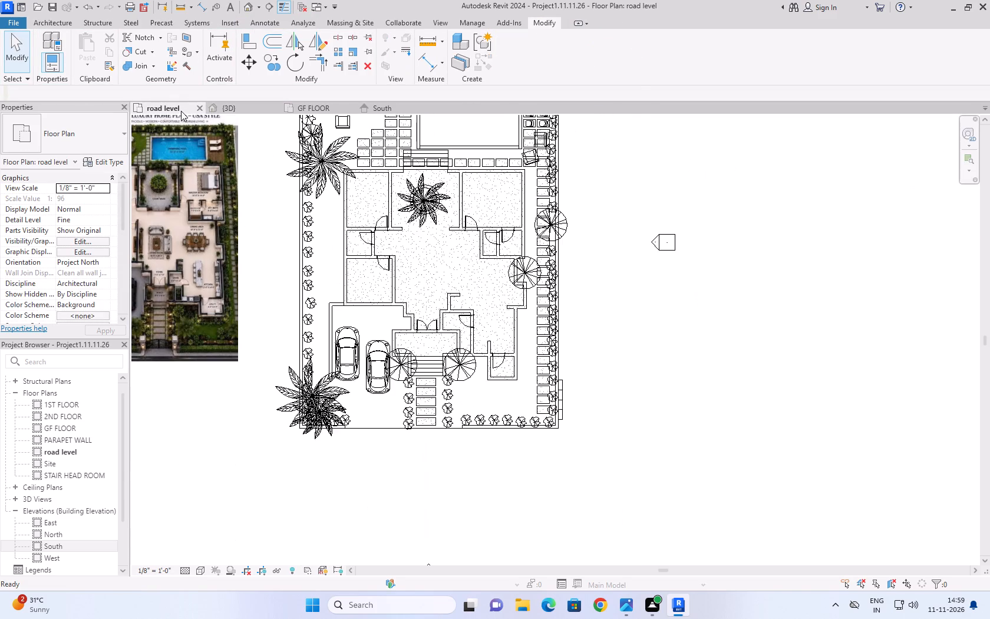
scroll(595, 446, "up", 8)
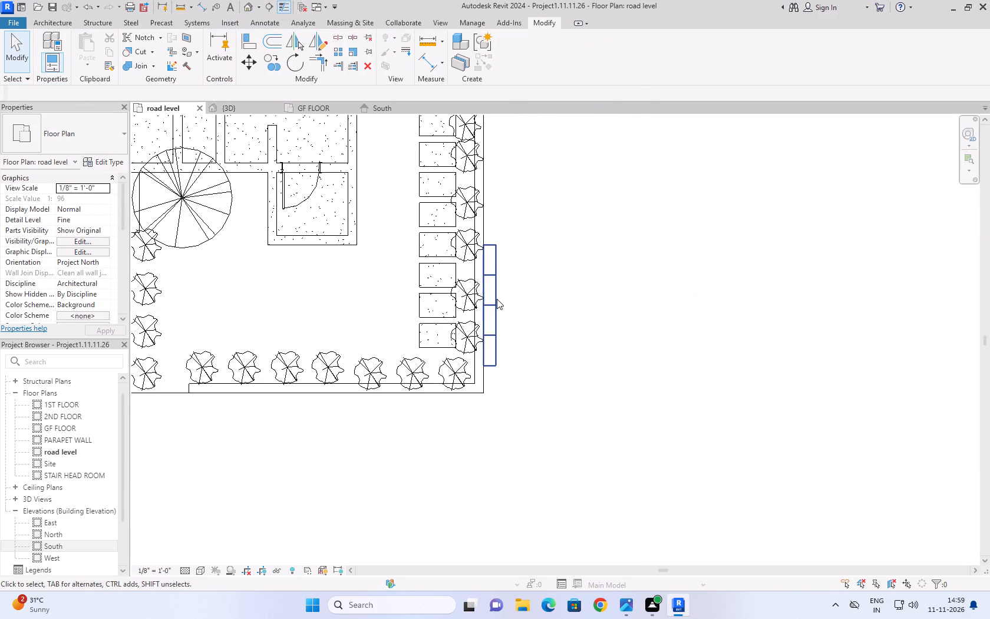
left_click(494, 297)
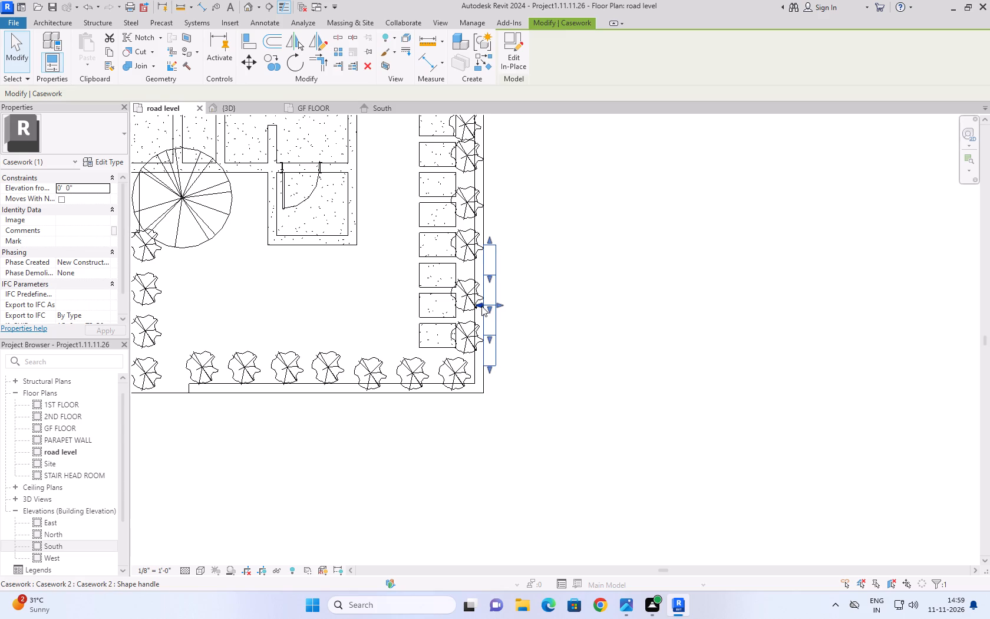
left_click_drag(481, 306, 266, 306)
left_click(266, 306)
left_click_drag(500, 304, 454, 304)
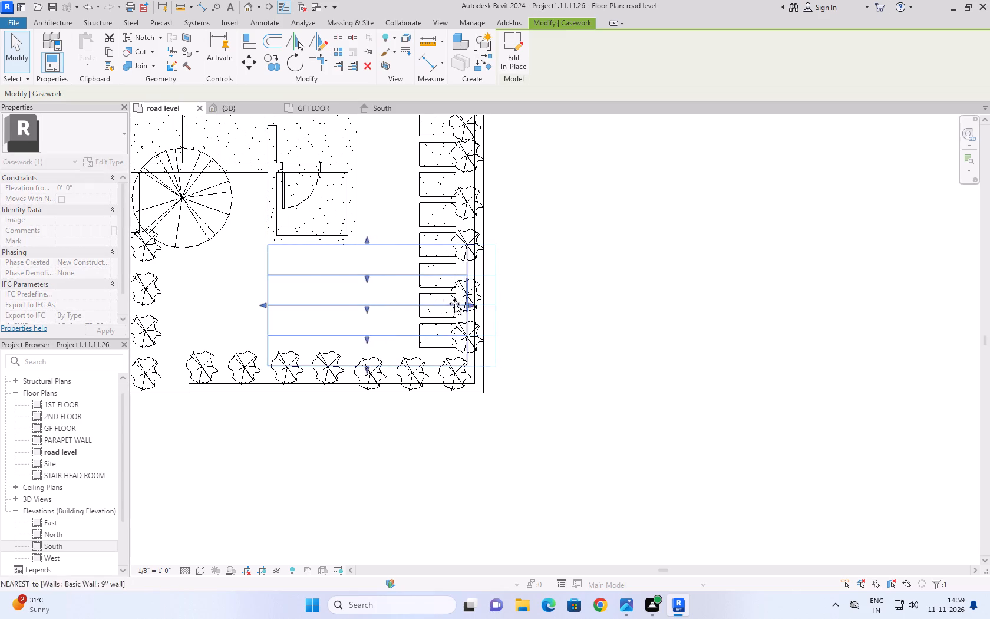
left_click_drag(454, 304, 359, 290)
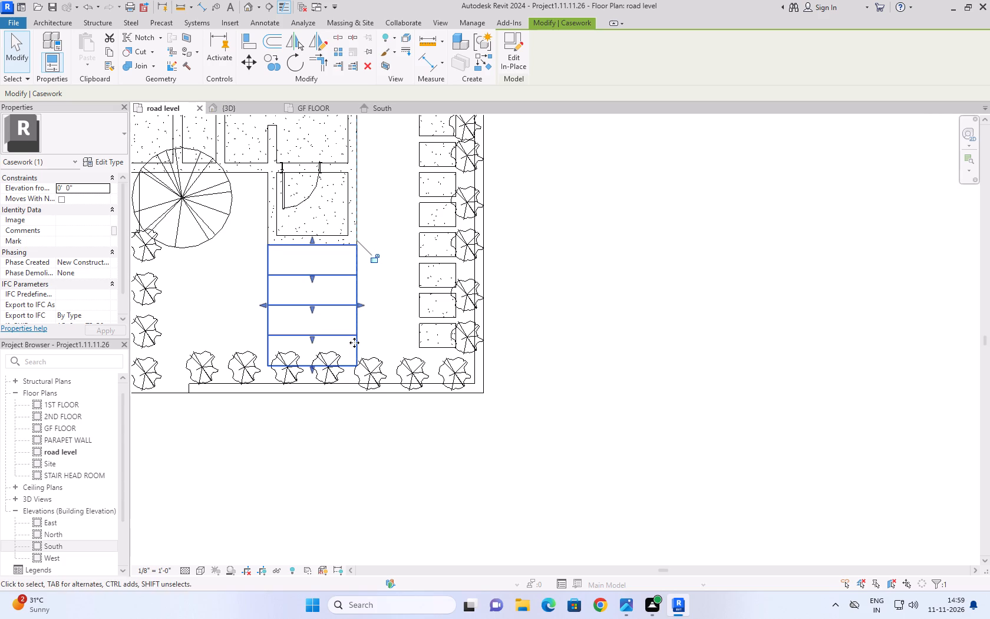
Examine the widened stairs in the 3D view from the front corners, checking how they meet the front room's wall.
left_click(240, 112)
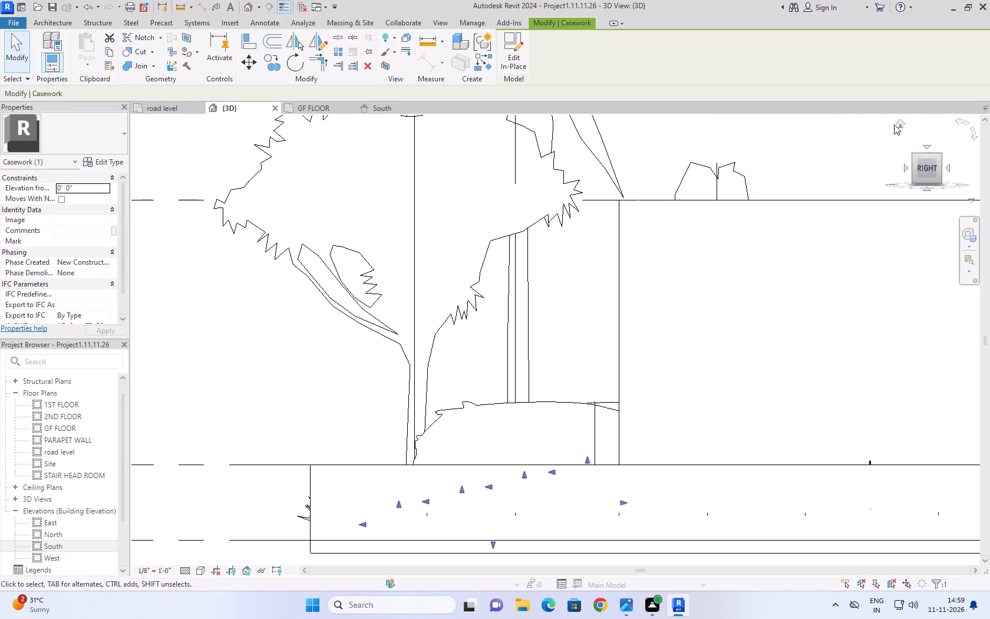
left_click(900, 123)
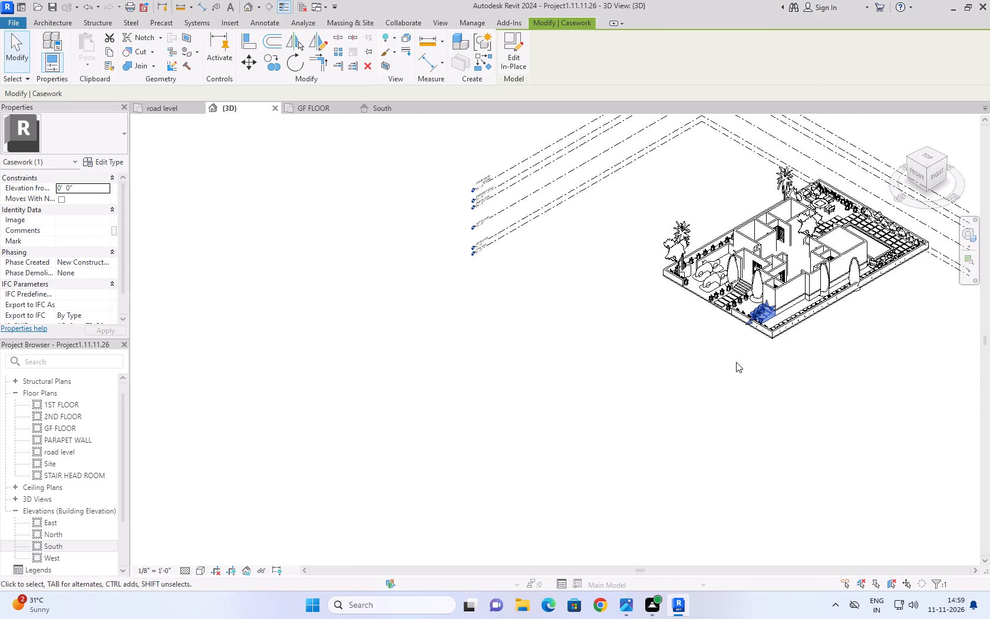
scroll(737, 360, "up", 6)
scroll(770, 273, "down", 3)
left_click(576, 492)
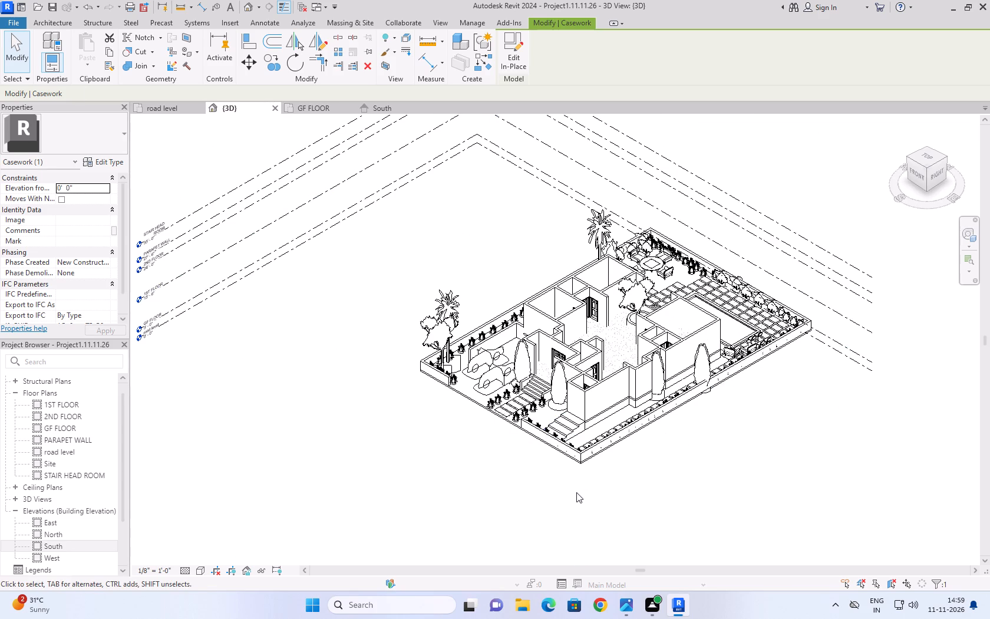
middle_click_drag(541, 489, 758, 485, "shift")
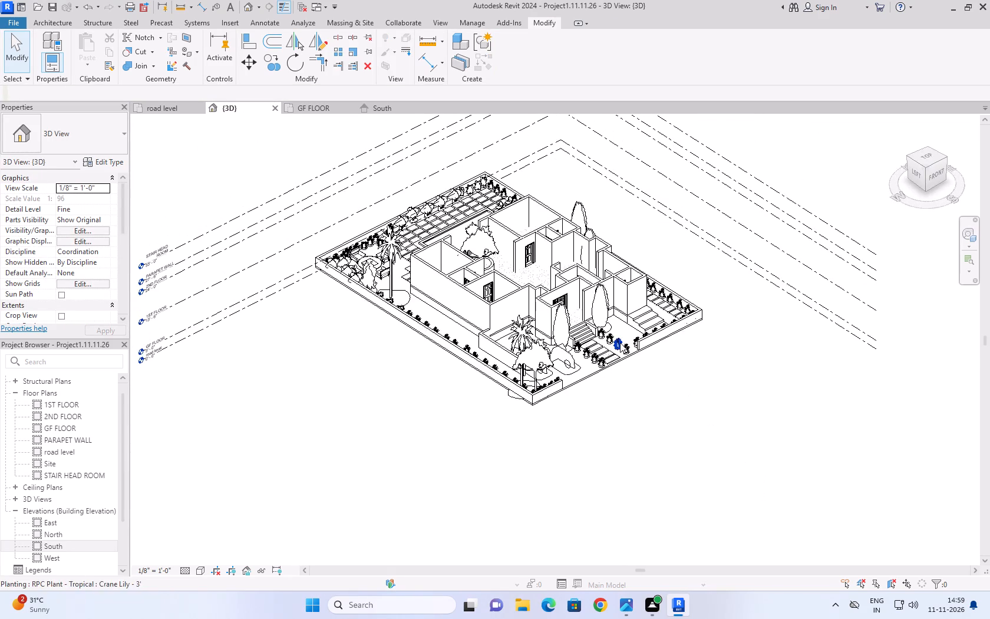
scroll(639, 308, "up", 9)
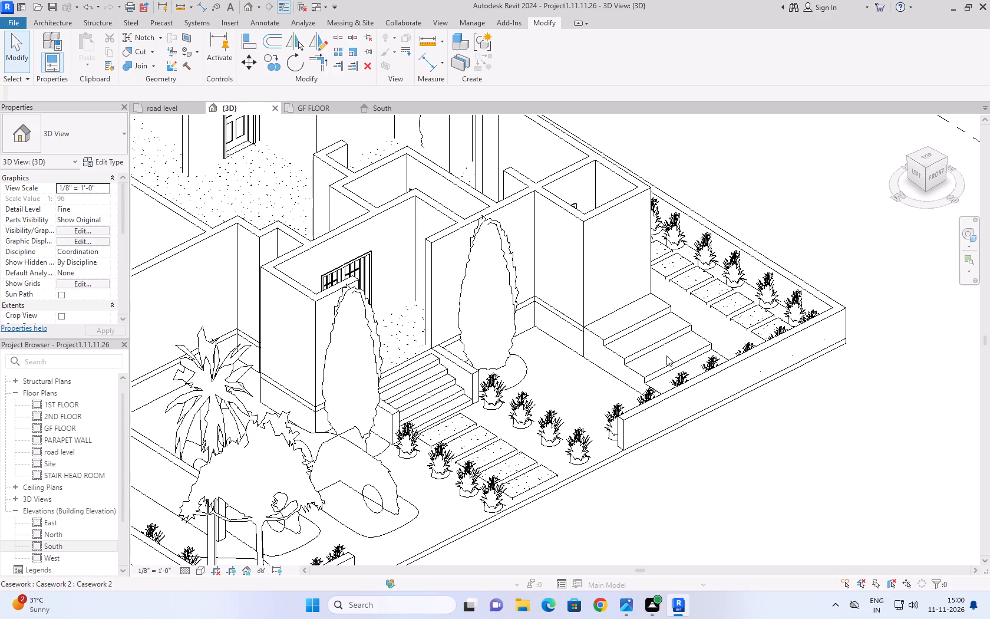
scroll(668, 353, "up", 5)
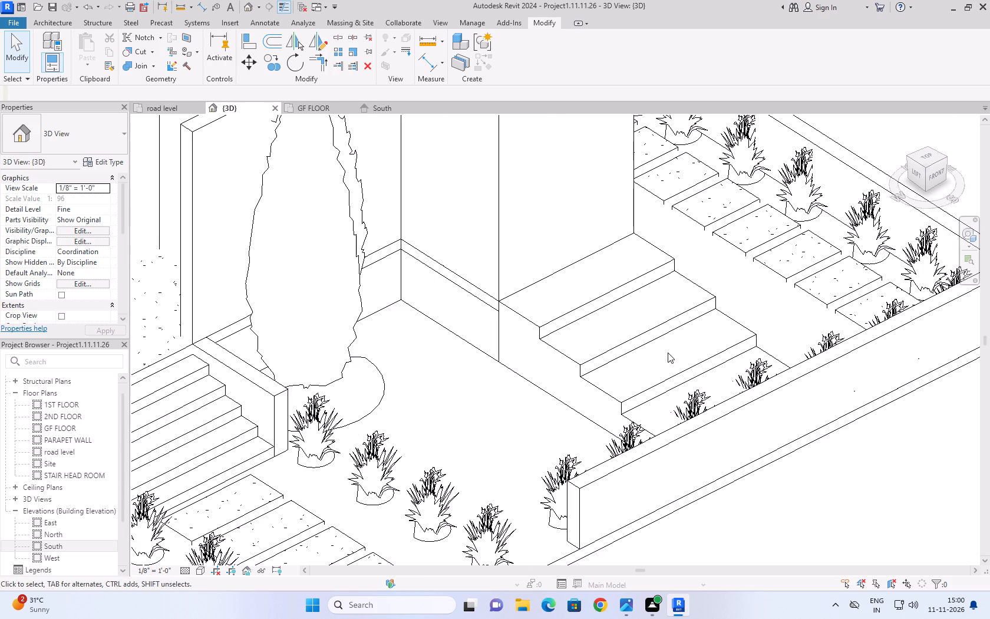
Set the 3D view's visual style to Realistic.
left_click(205, 571)
left_click(210, 563)
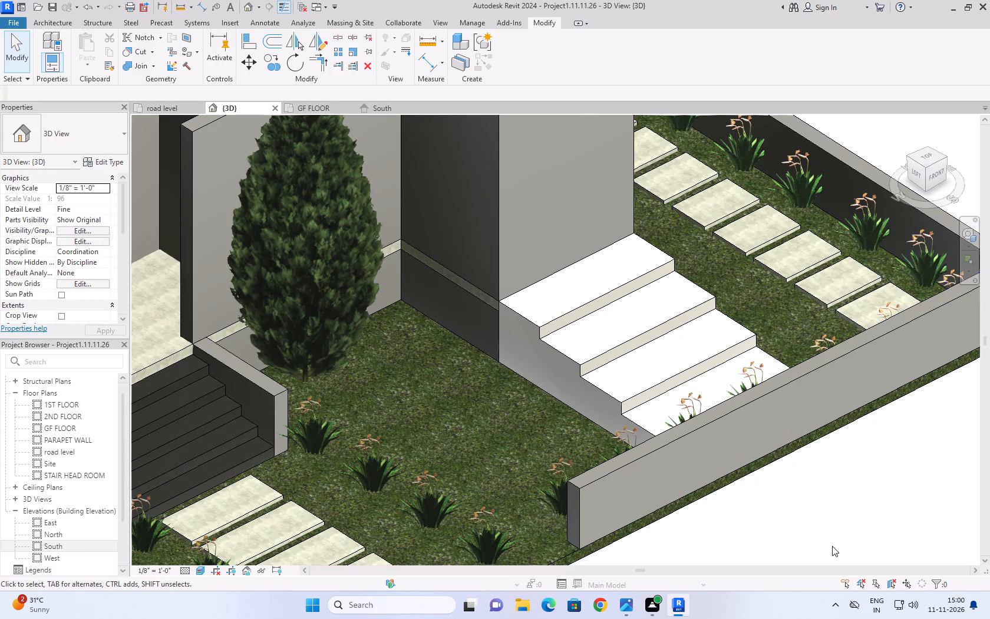
Examine the rendered model from both front corners, checking the new stairs against the house, entrance path and garden.
scroll(828, 501, "down", 4)
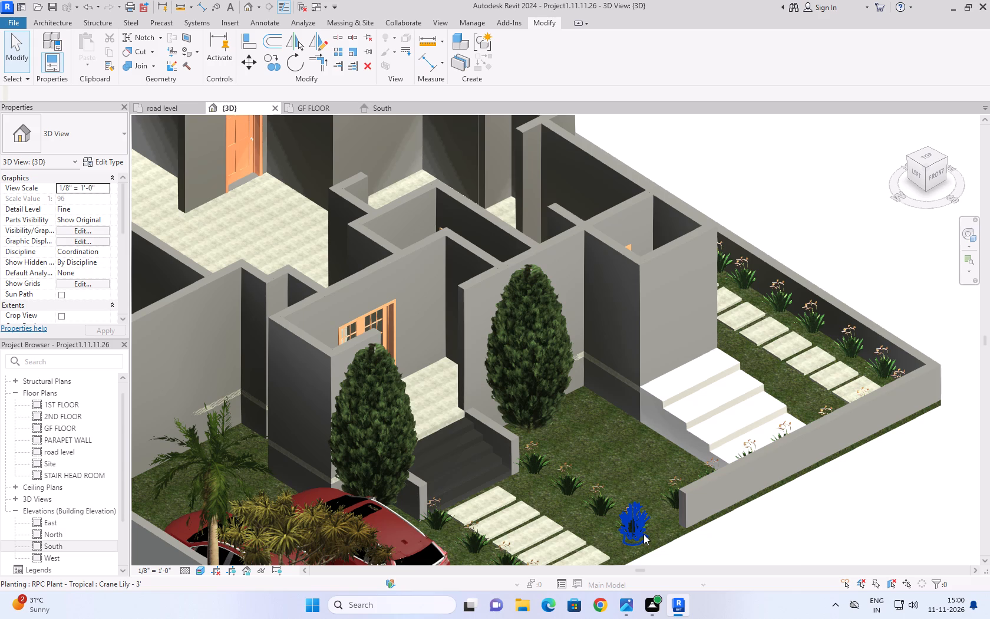
scroll(857, 466, "down", 6)
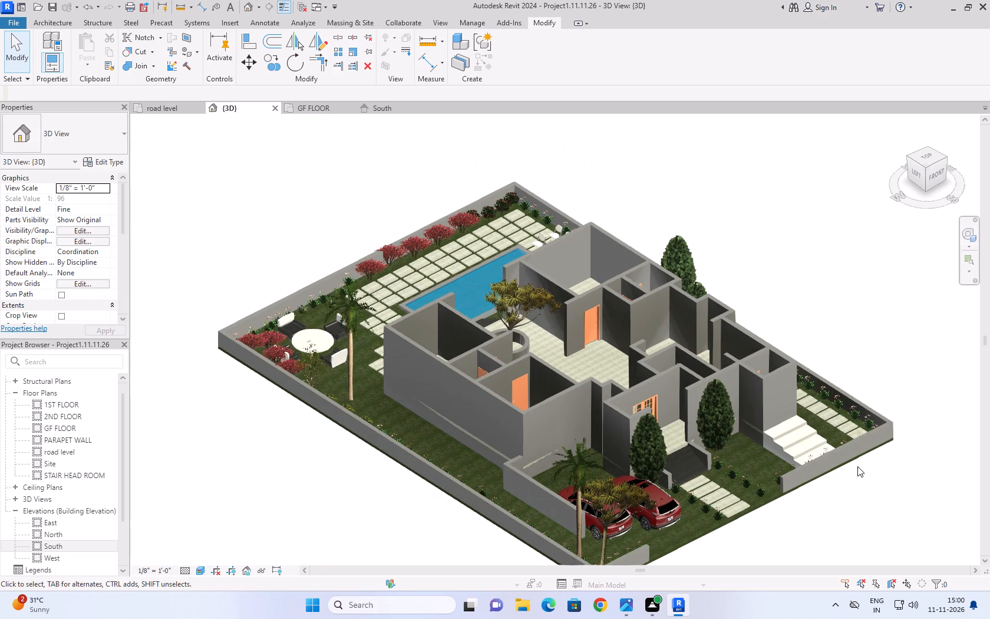
left_click(902, 126)
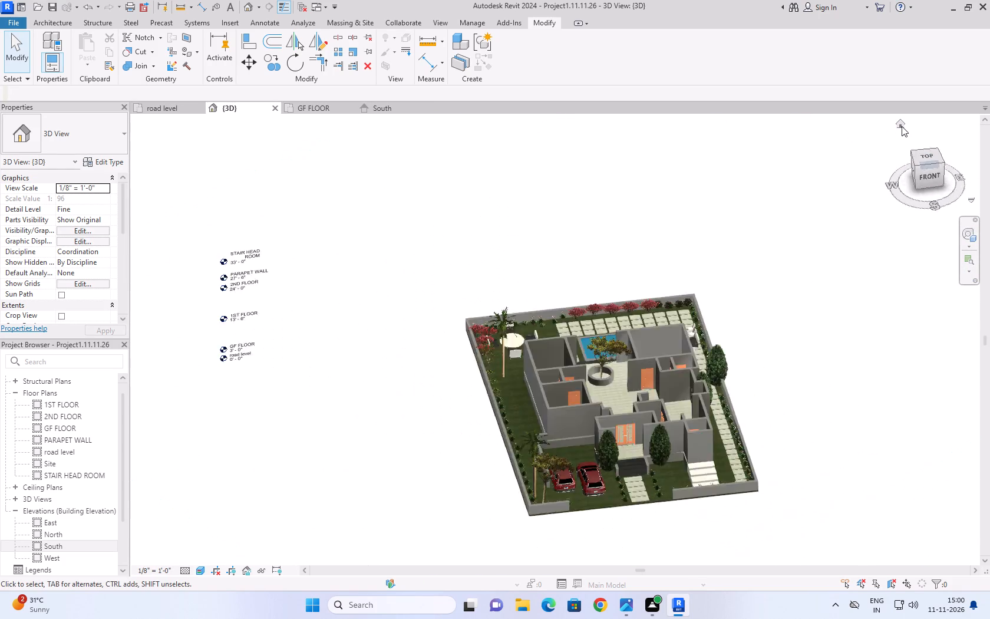
scroll(607, 426, "up", 7)
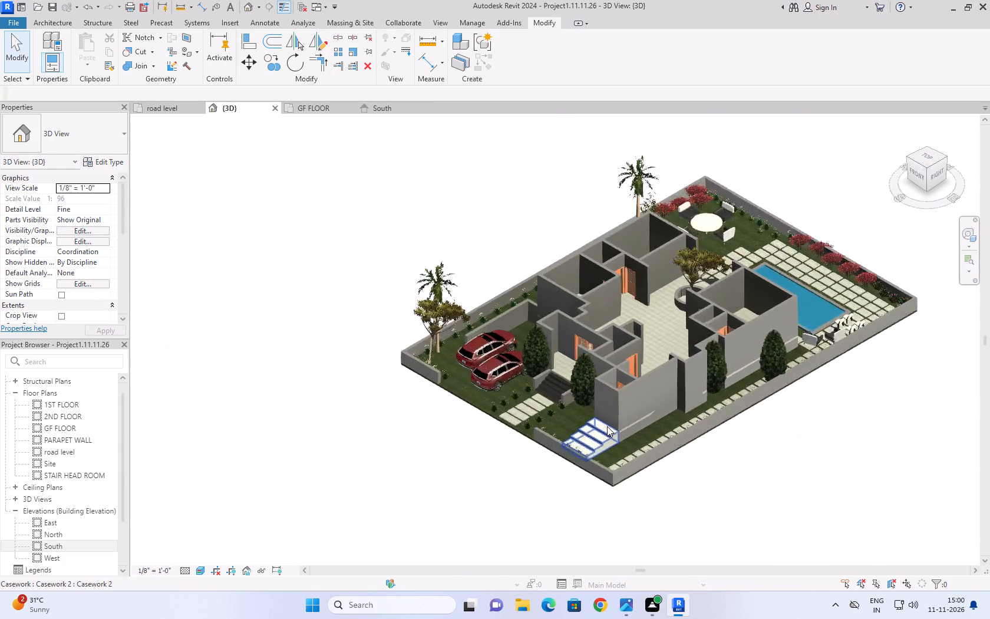
scroll(607, 426, "up", 9)
scroll(607, 426, "down", 6)
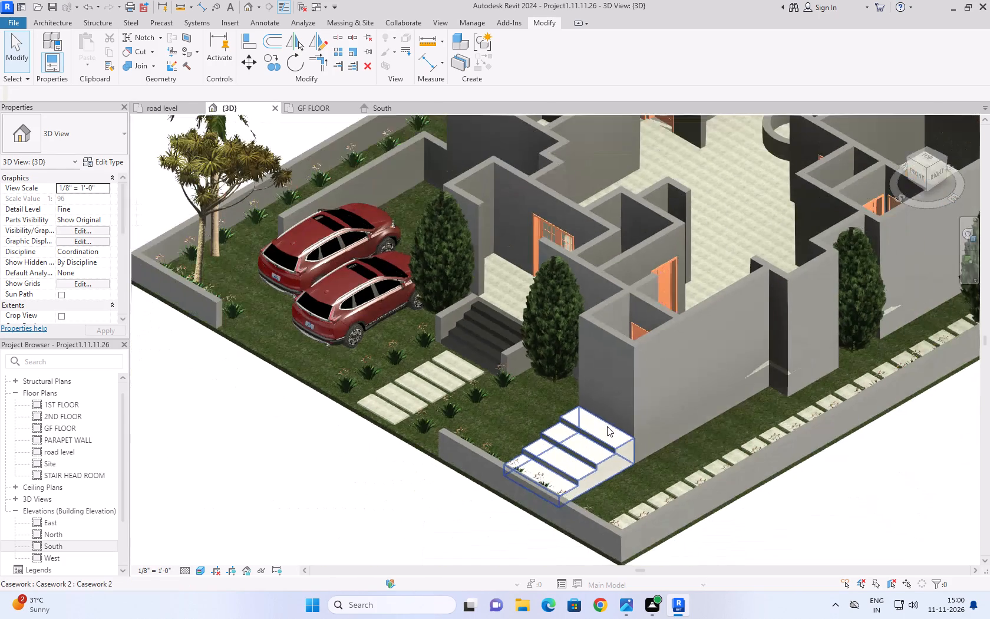
scroll(607, 426, "up", 2)
scroll(607, 426, "down", 3)
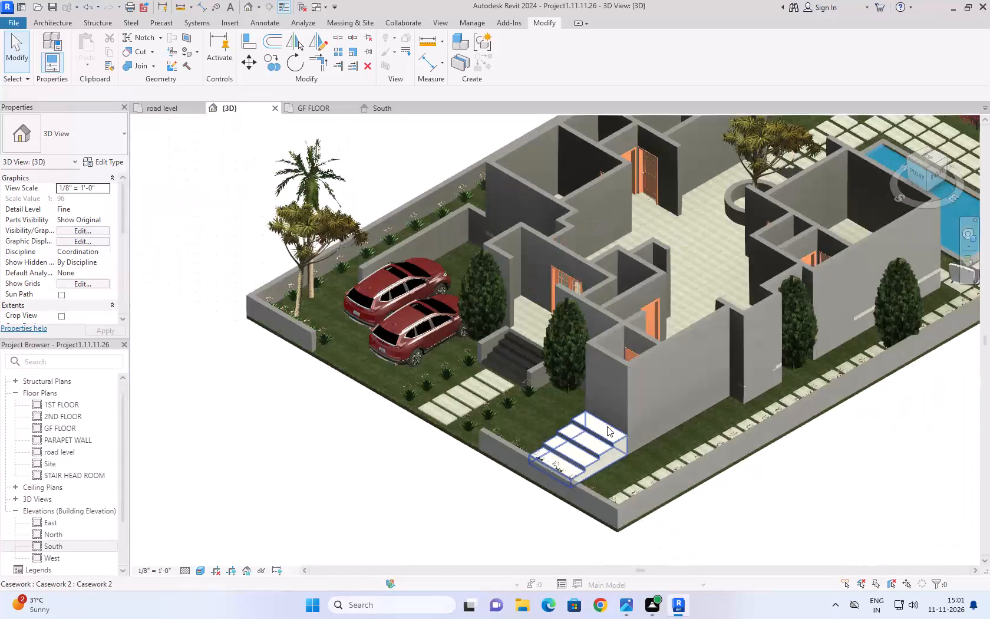
scroll(607, 426, "down", 2)
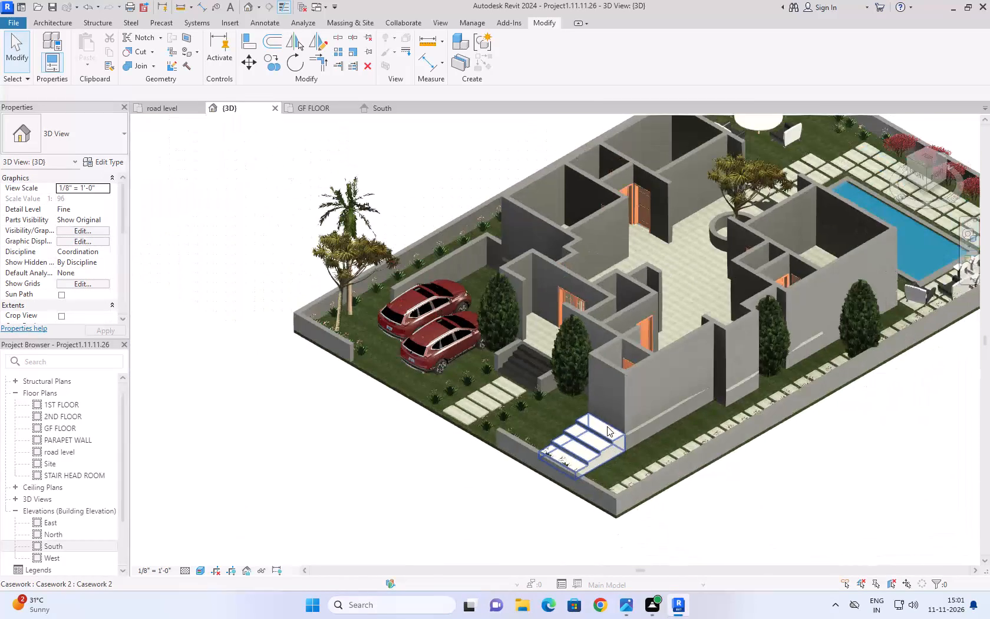
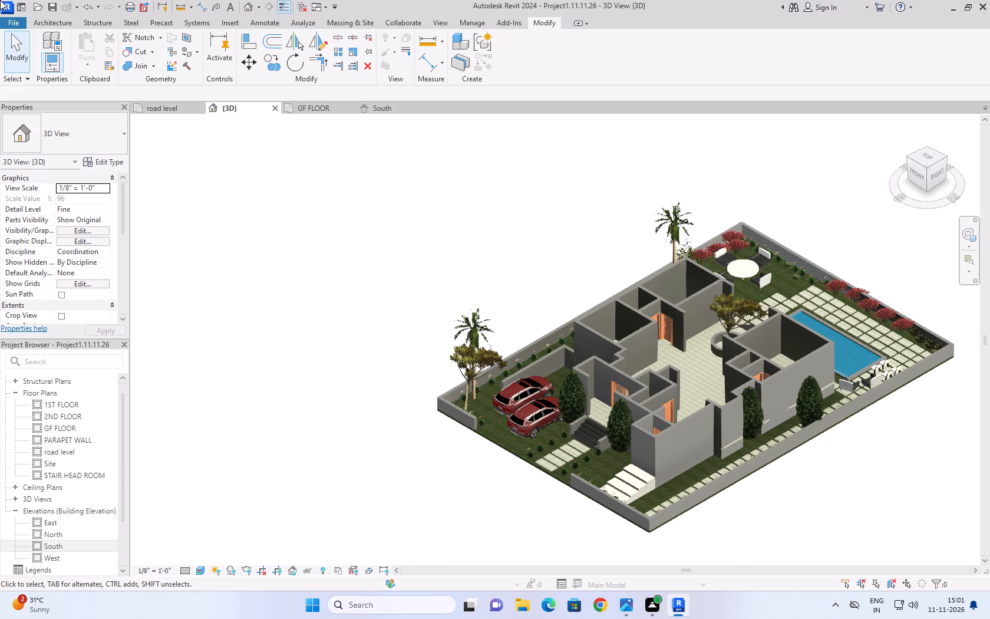
Delete the white casework steps in the villa's front corner, between the building and the boundary wall.
scroll(0, 209, "up", 1)
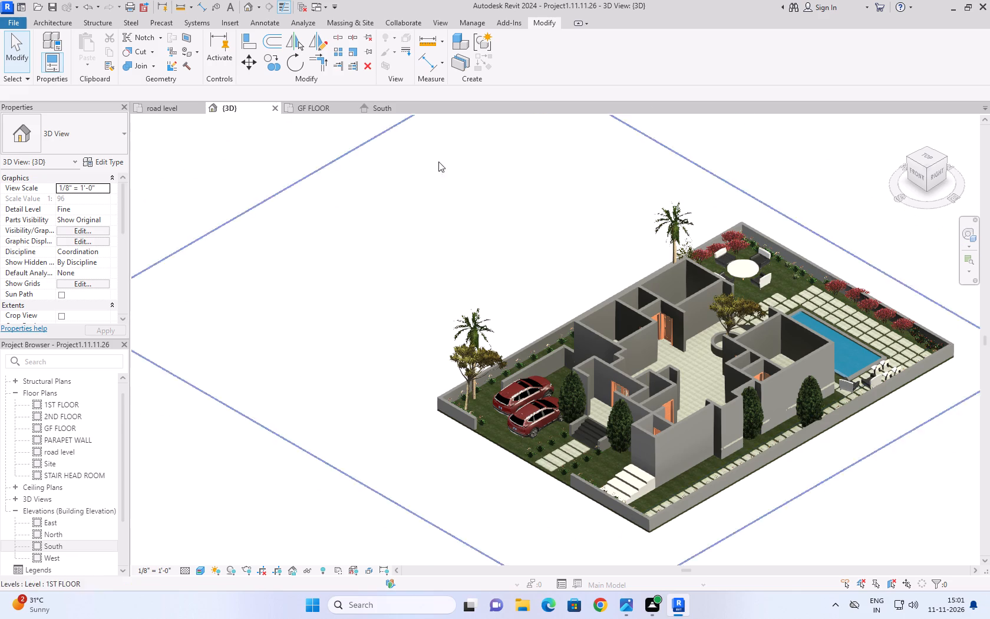
scroll(408, 414, "down", 3)
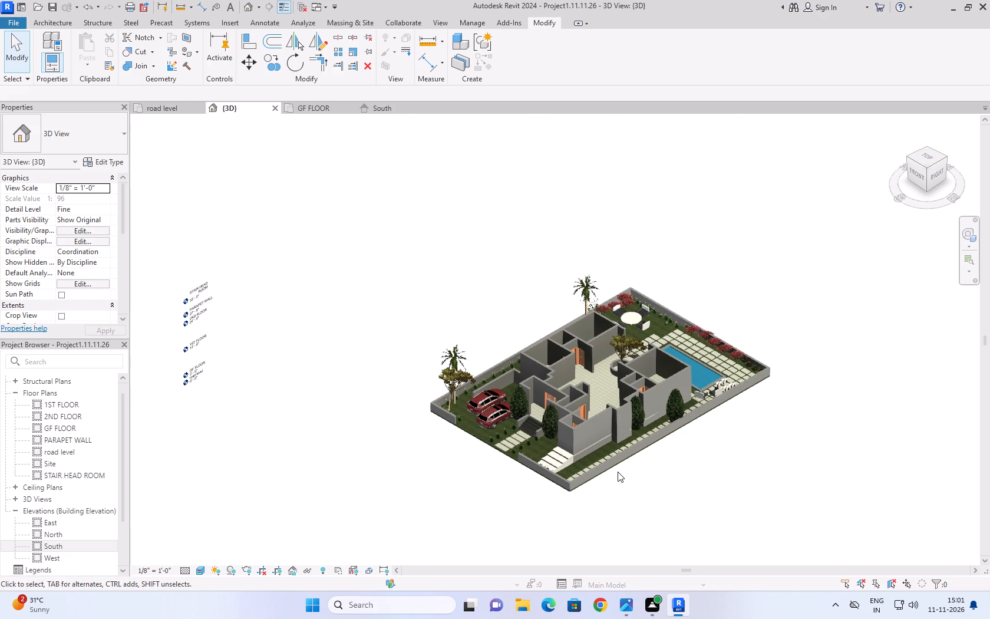
scroll(629, 468, "up", 3)
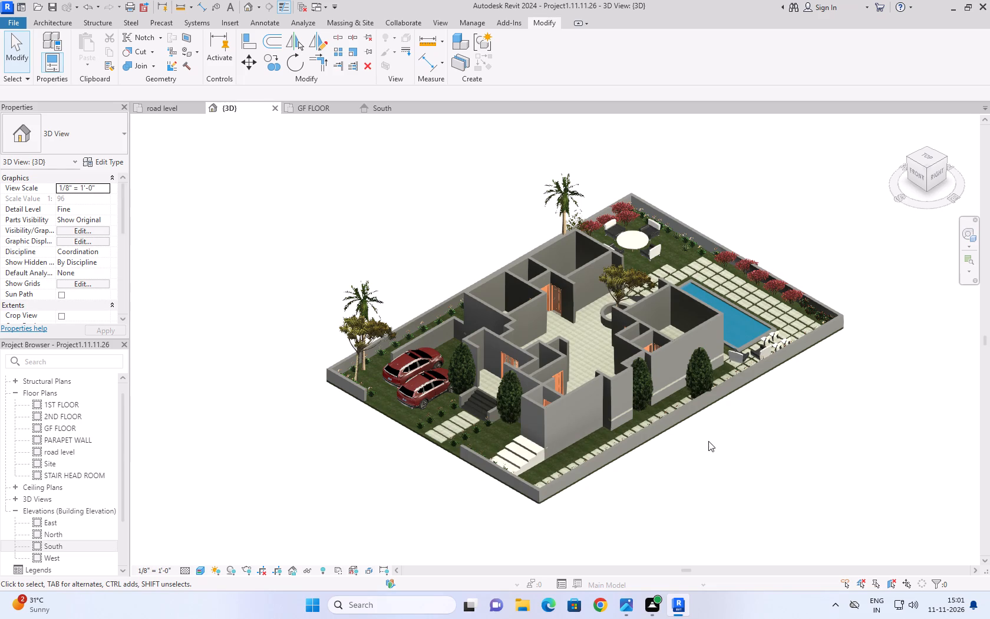
middle_click_drag(708, 441, 570, 469)
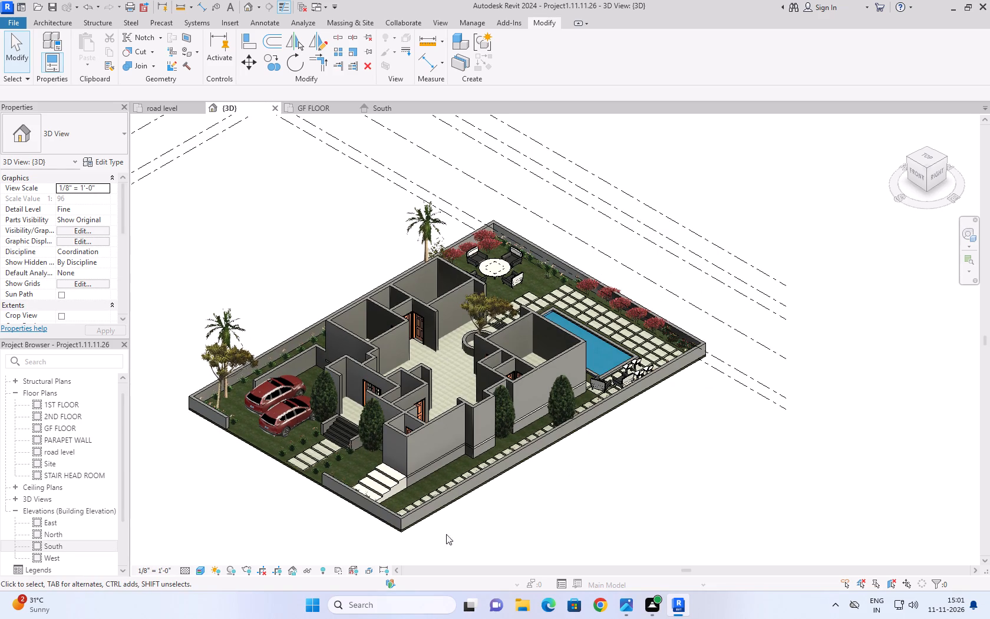
left_click(388, 483)
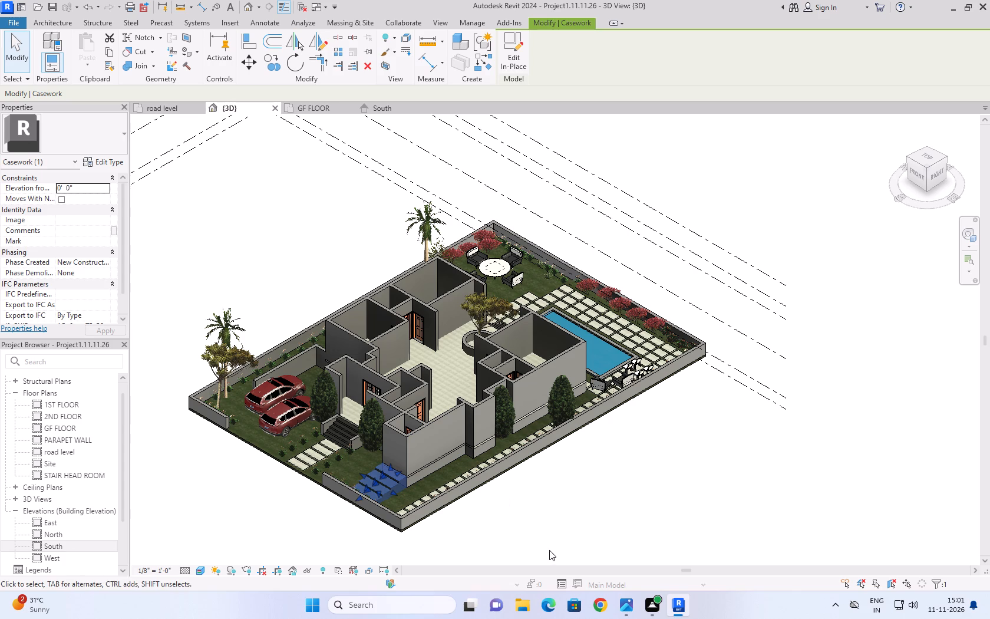
scroll(322, 539, "up", 8)
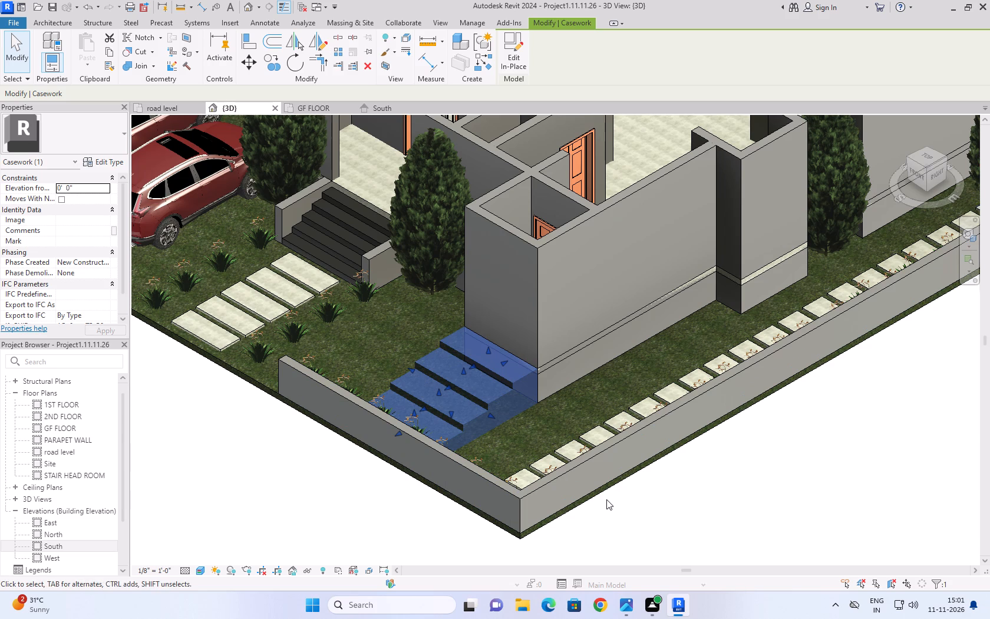
key("Delete")
Open the GF FLOOR plan and bring the house's rear rooms and planted courtyard into view.
scroll(621, 497, "down", 5)
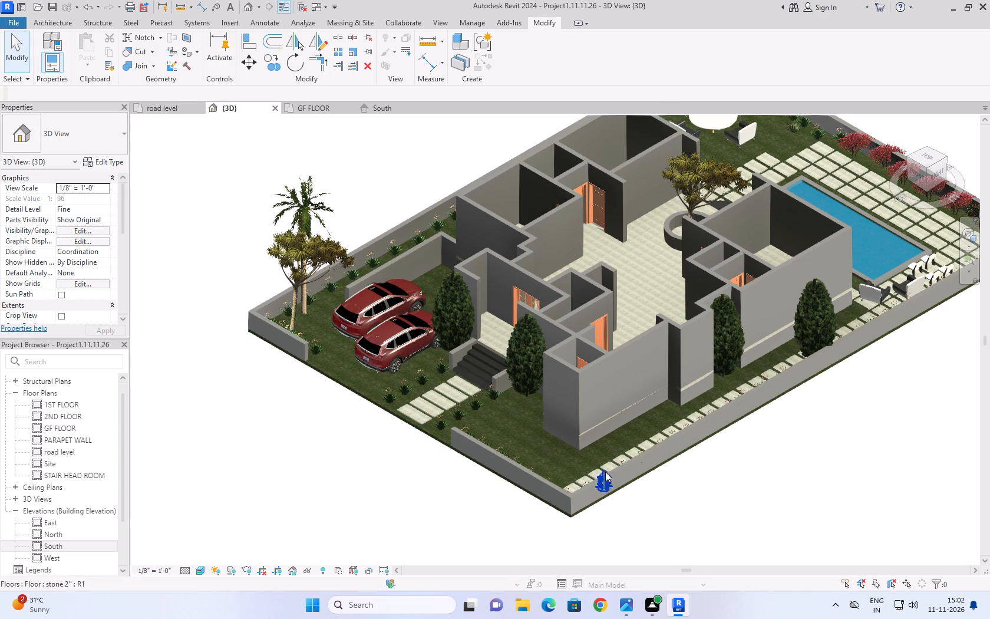
middle_click_drag(490, 325, 497, 363)
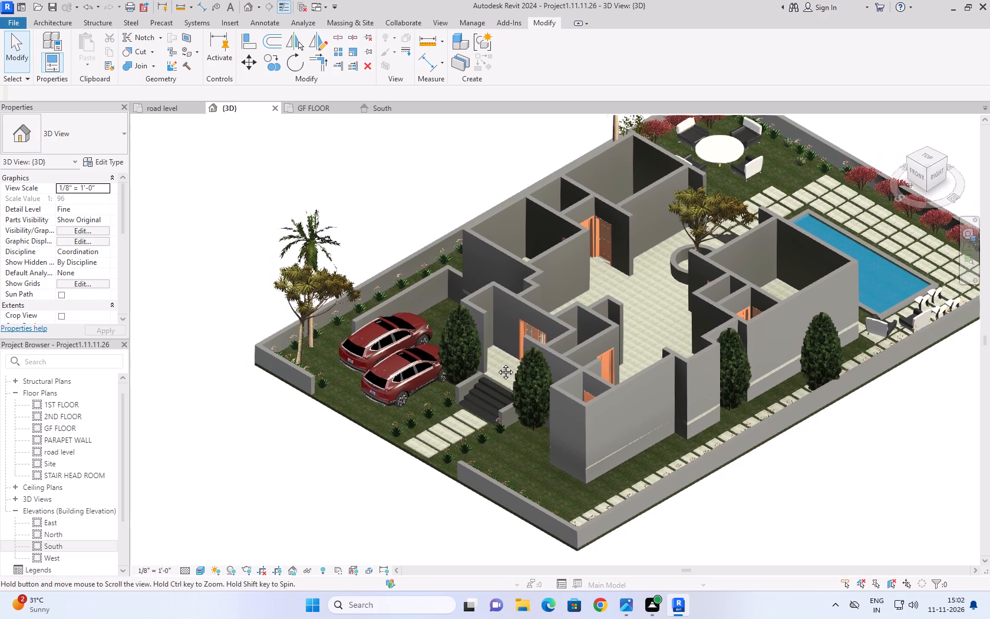
middle_click_drag(497, 363, 497, 373)
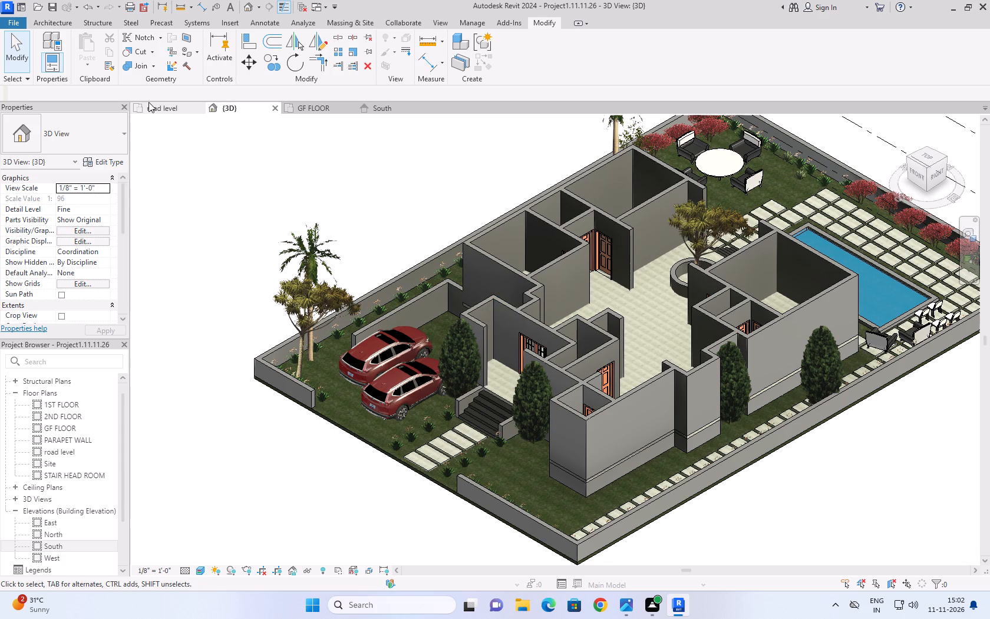
left_click(148, 102)
scroll(385, 322, "down", 10)
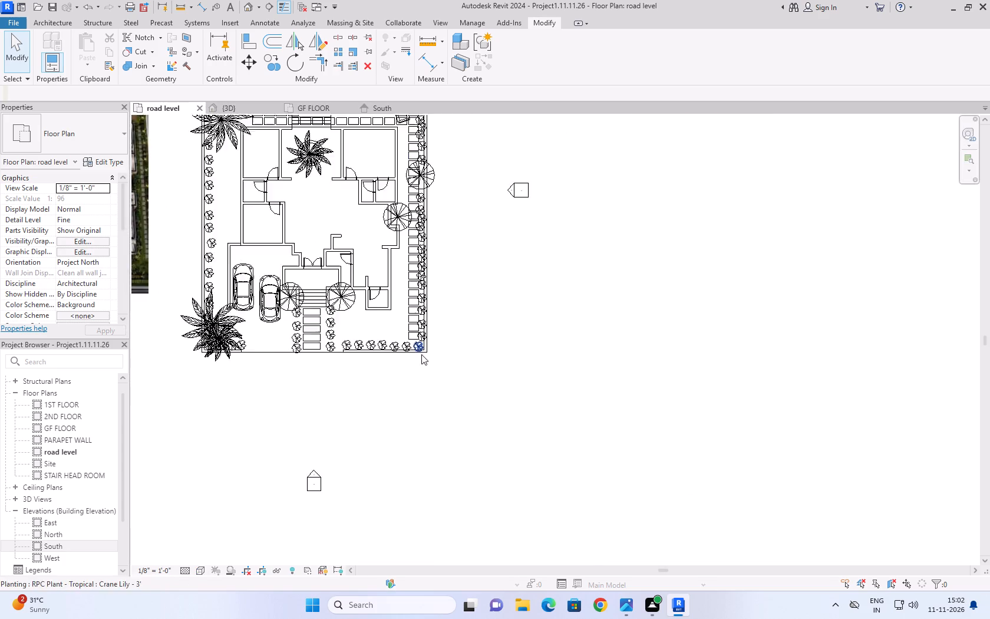
scroll(421, 354, "down", 2)
left_click(299, 113)
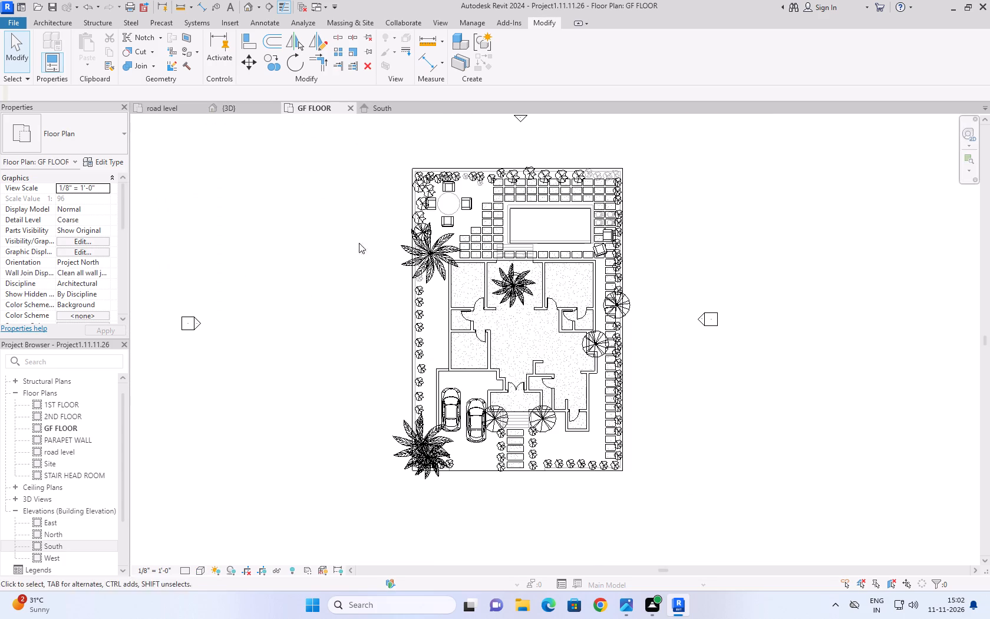
scroll(654, 452, "up", 4)
middle_click_drag(657, 363, 657, 364)
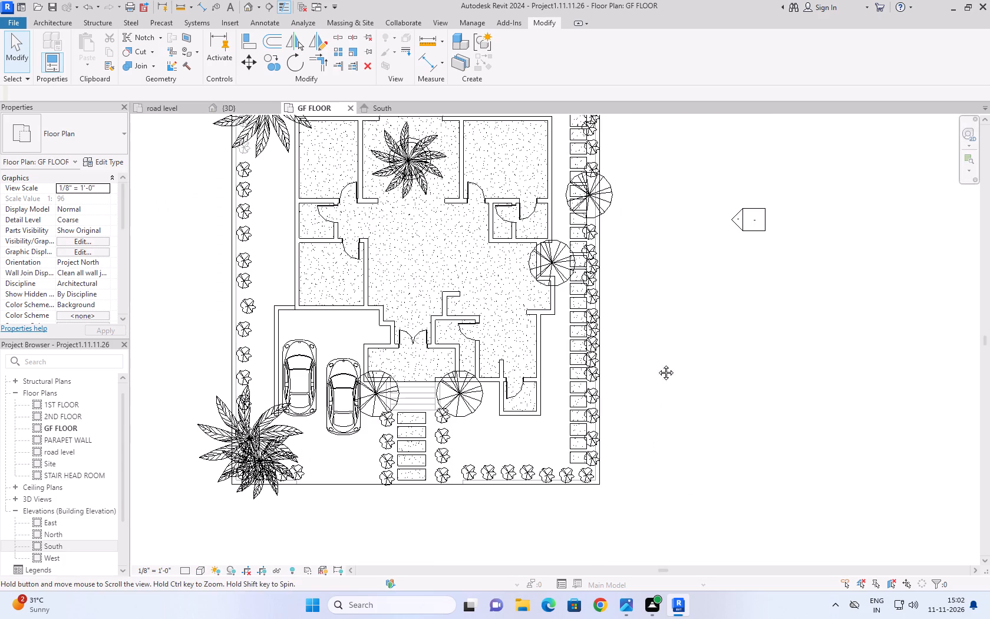
middle_click_drag(657, 364, 651, 462)
middle_click_drag(457, 358, 457, 366)
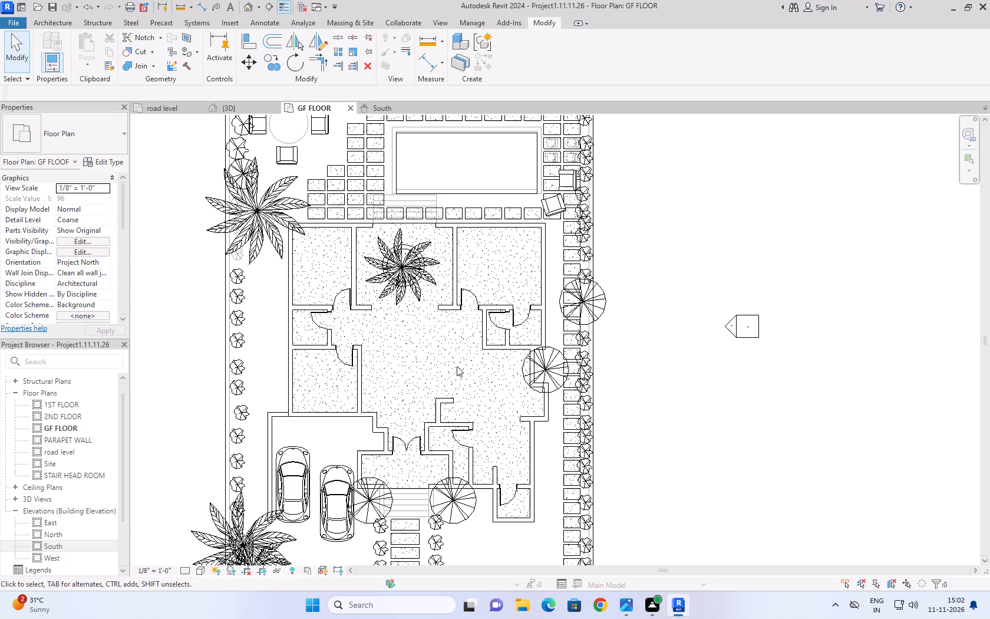
Start an architectural floor, road level slab 6", and sketch its boundary about 11'-3" along the rear wall, then around the courtyard's inner sides, 14'-0" deep.
double_click(42, 25)
left_click(270, 72)
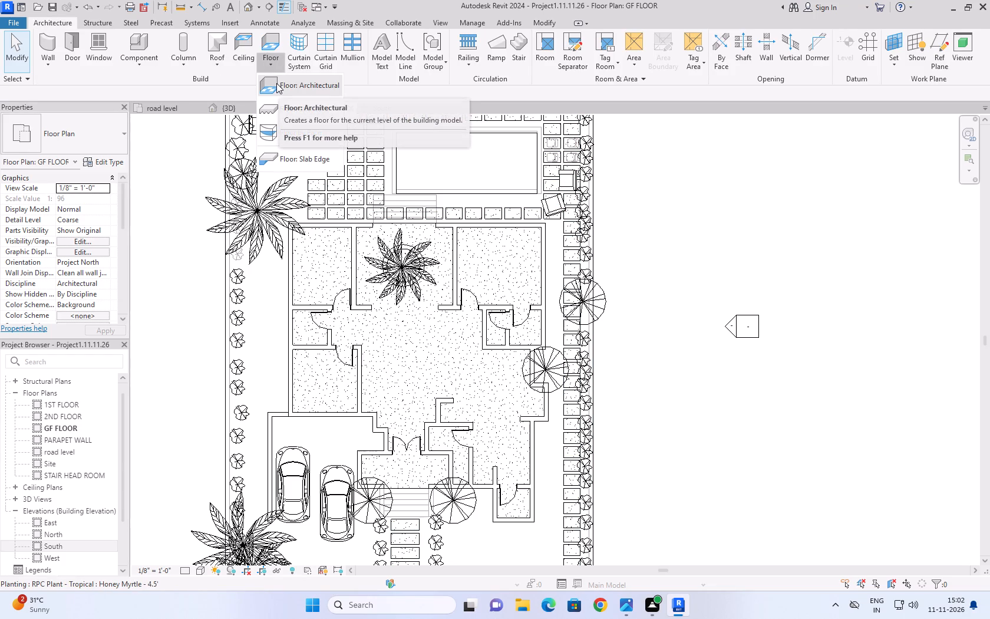
left_click(276, 83)
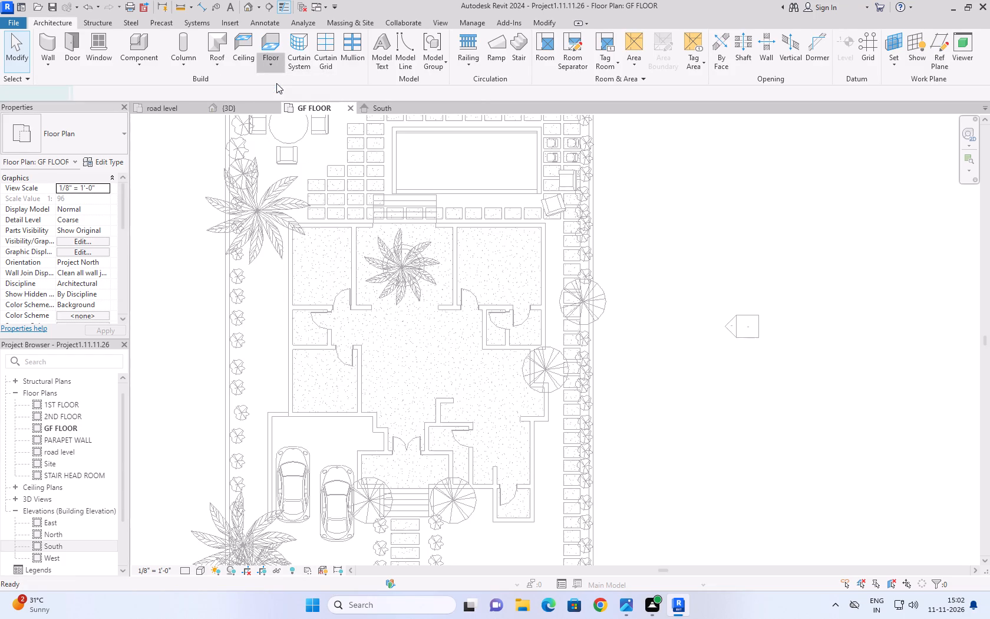
left_click(598, 39)
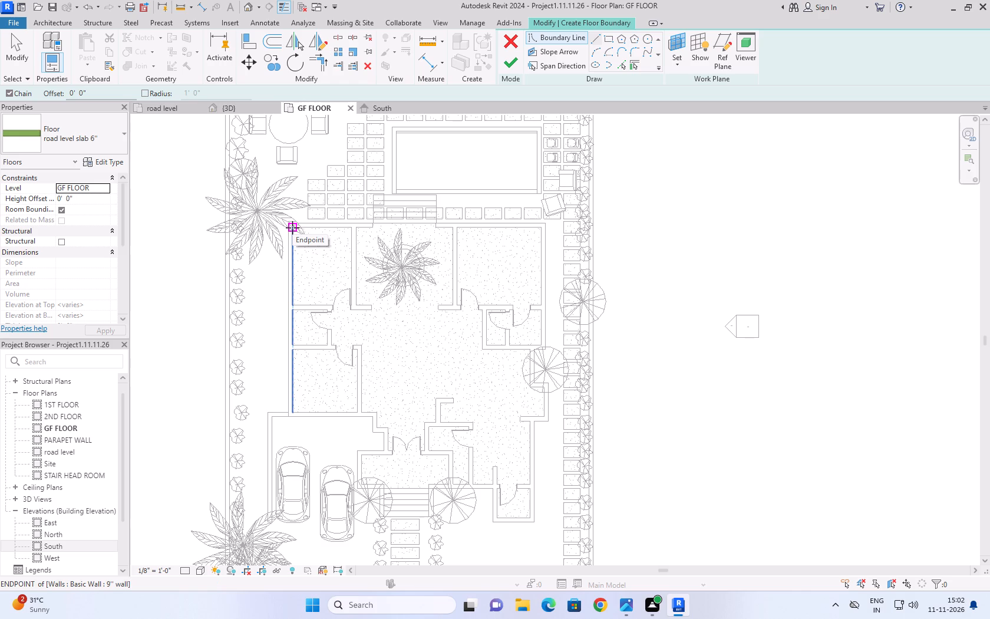
left_click(292, 228)
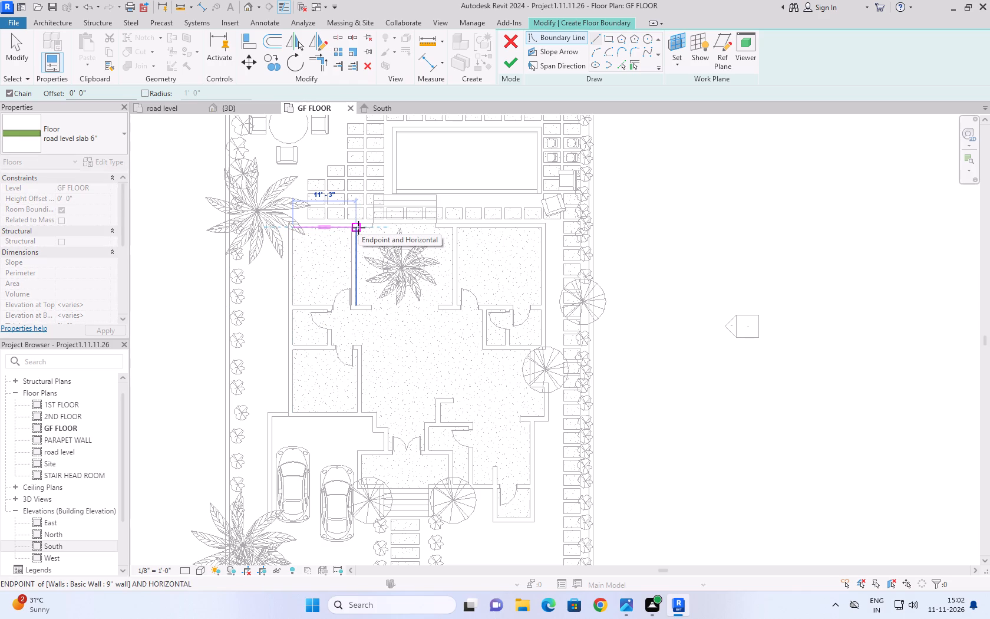
left_click(358, 228)
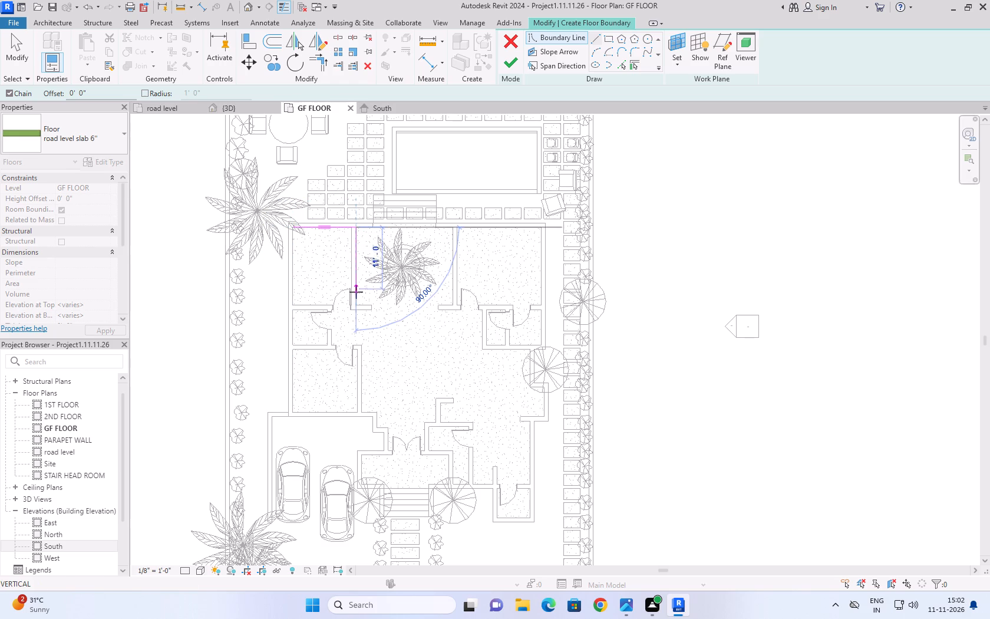
left_click(356, 305)
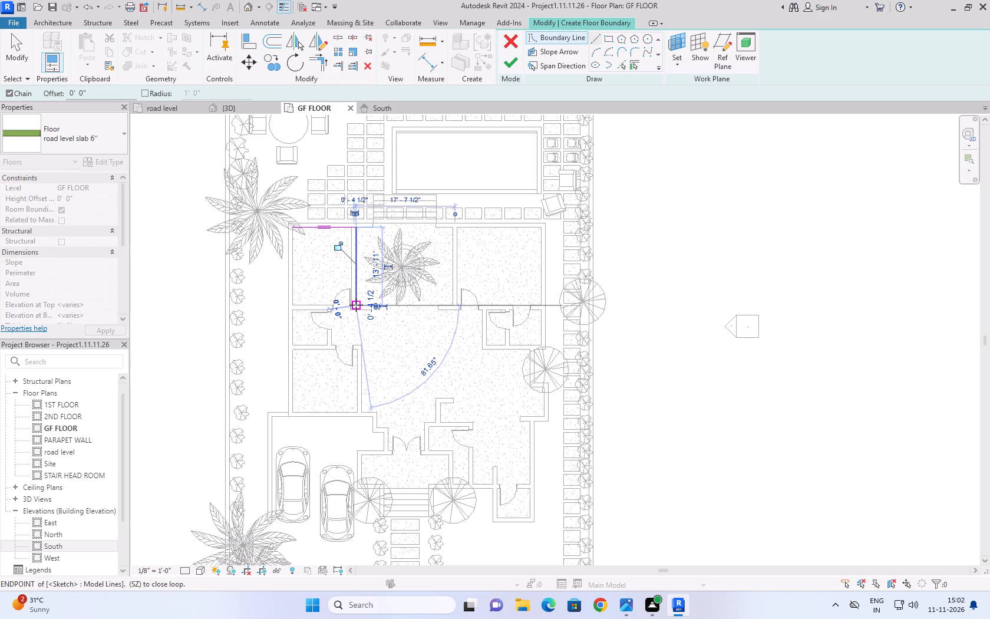
left_click(451, 305)
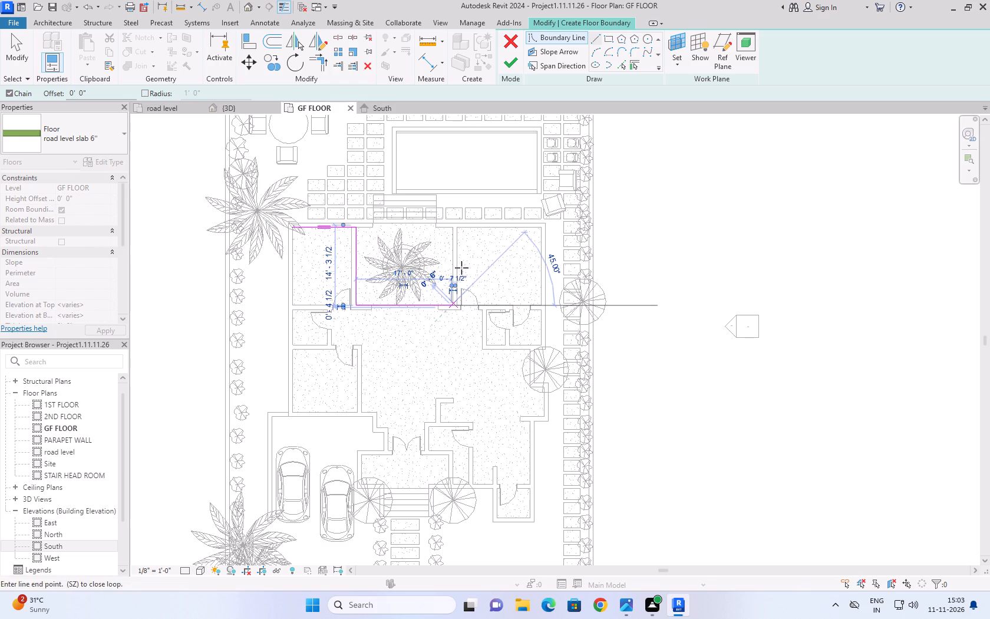
left_click(451, 228)
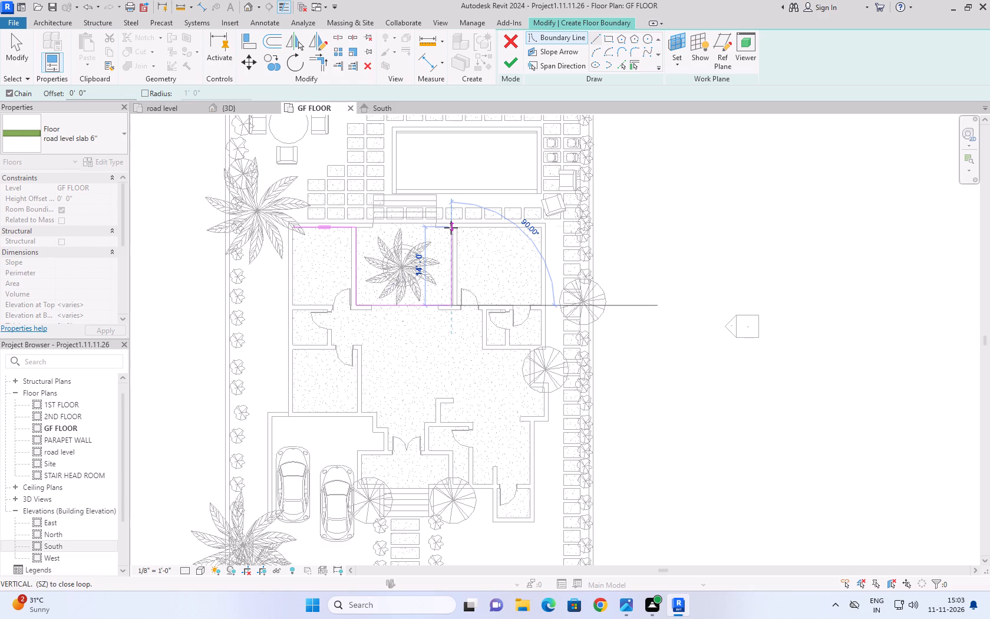
Continue the floor boundary about 16'-9" along the rear room's outer wall face, then along the east side to the wall jog by the tree.
scroll(451, 220, "up", 5)
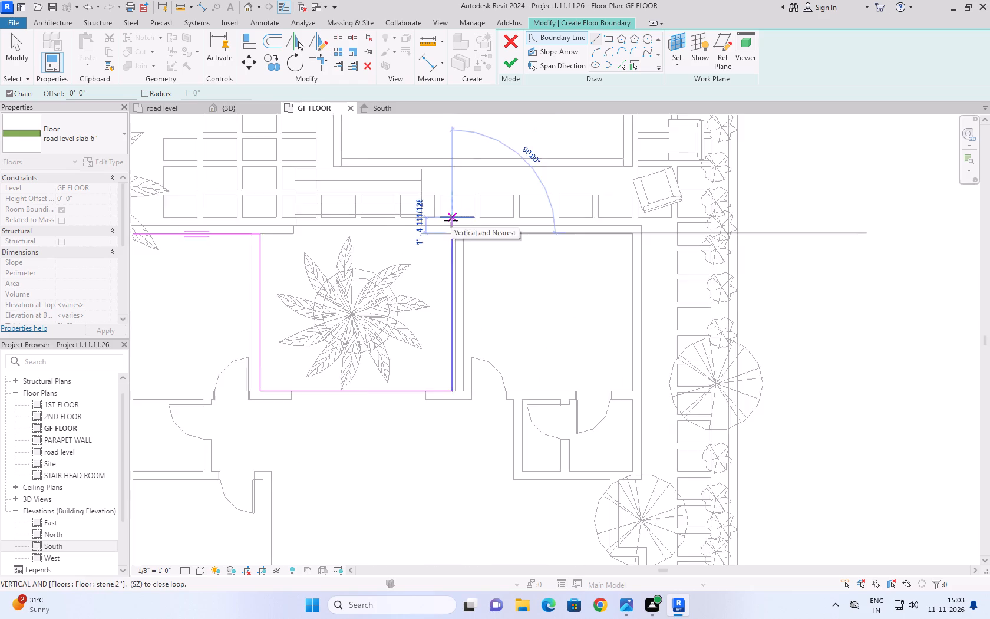
scroll(451, 220, "up", 5)
left_click(451, 232)
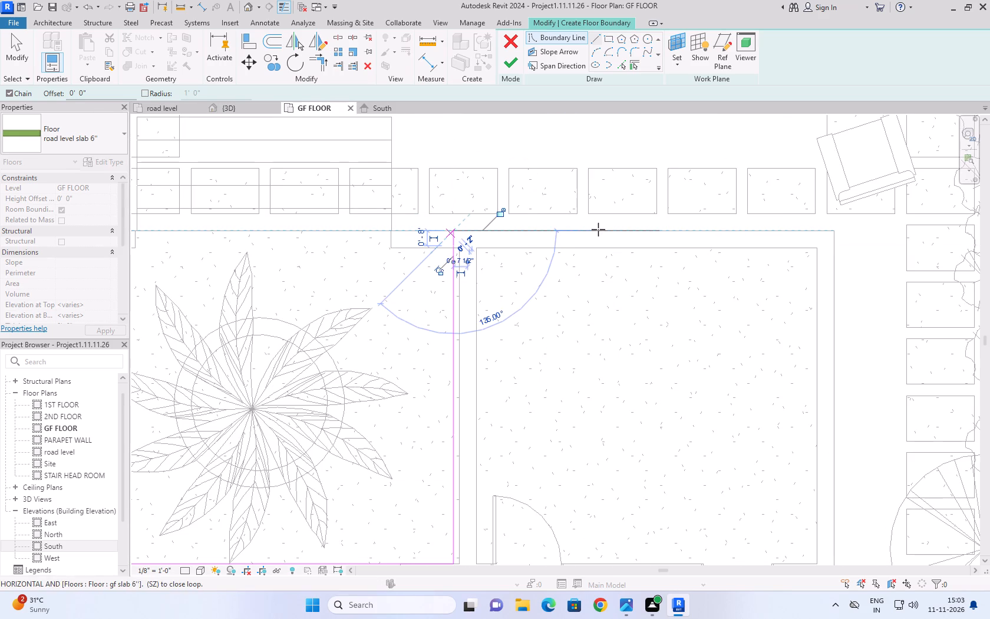
left_click(833, 233)
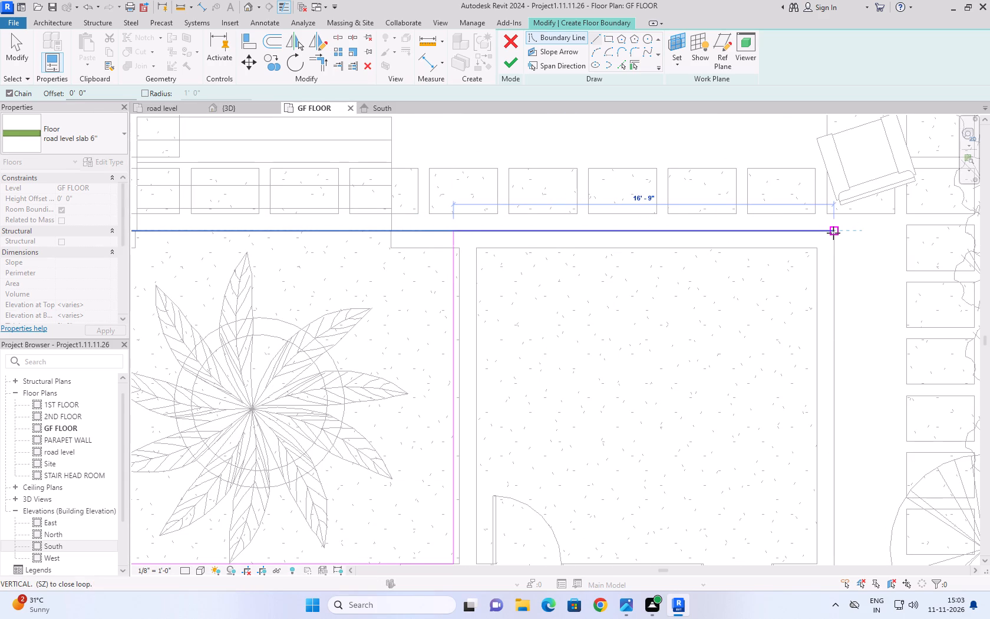
scroll(833, 233, "down", 10)
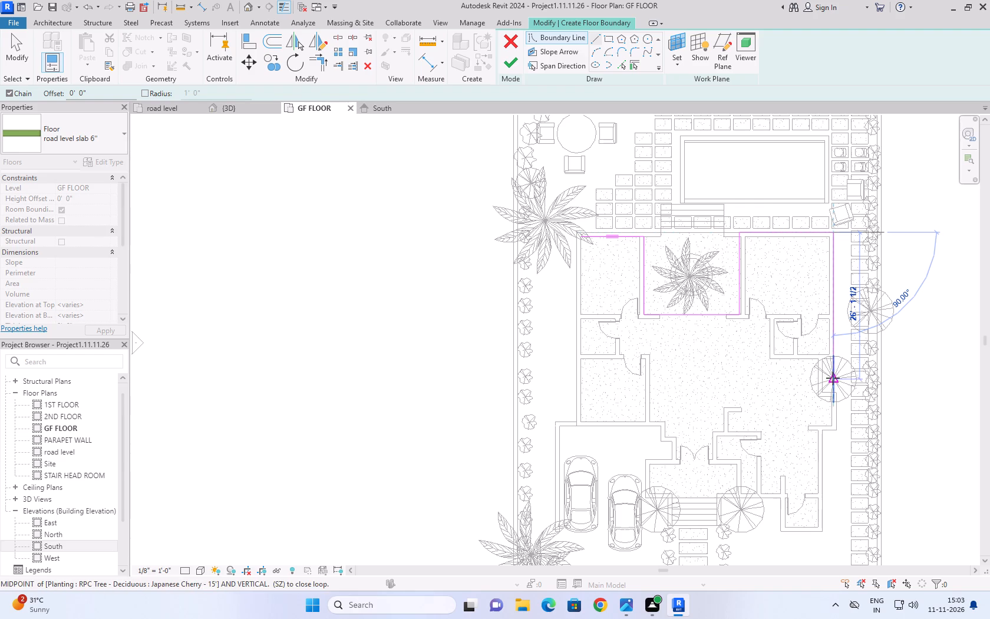
scroll(833, 405, "up", 8)
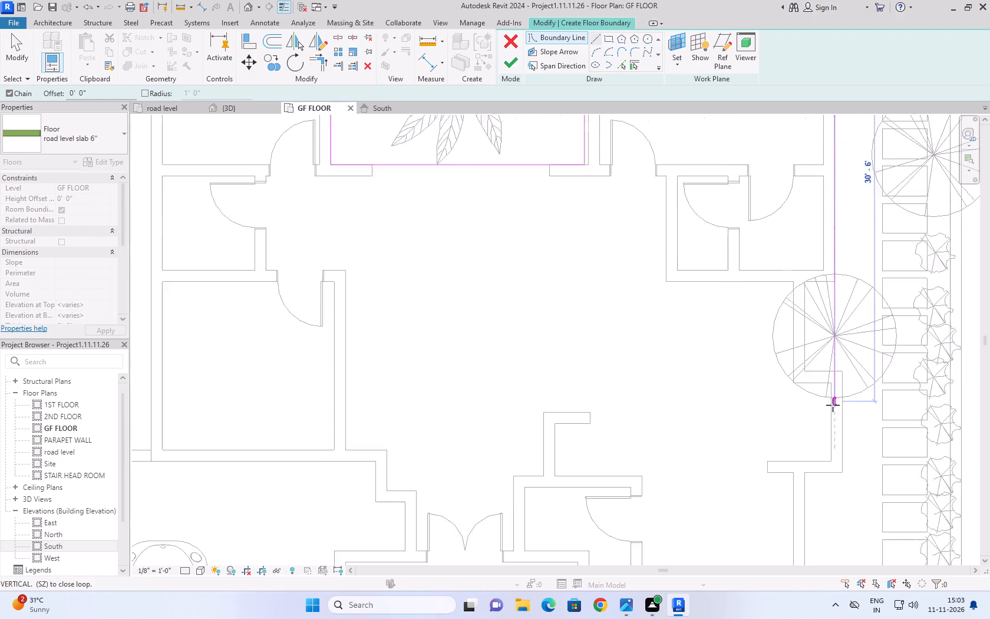
scroll(833, 405, "up", 6)
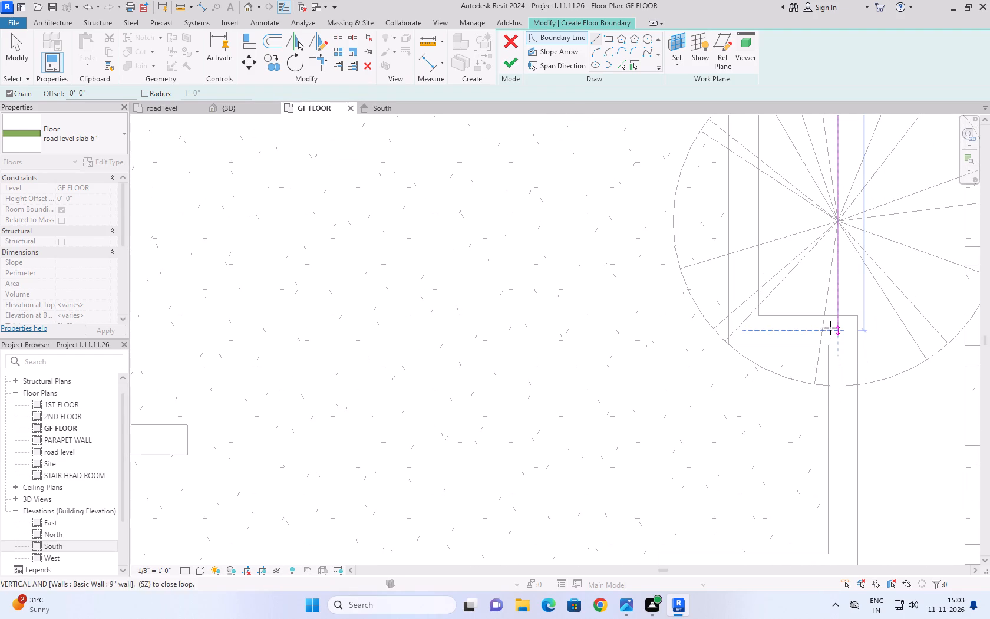
left_click(838, 314)
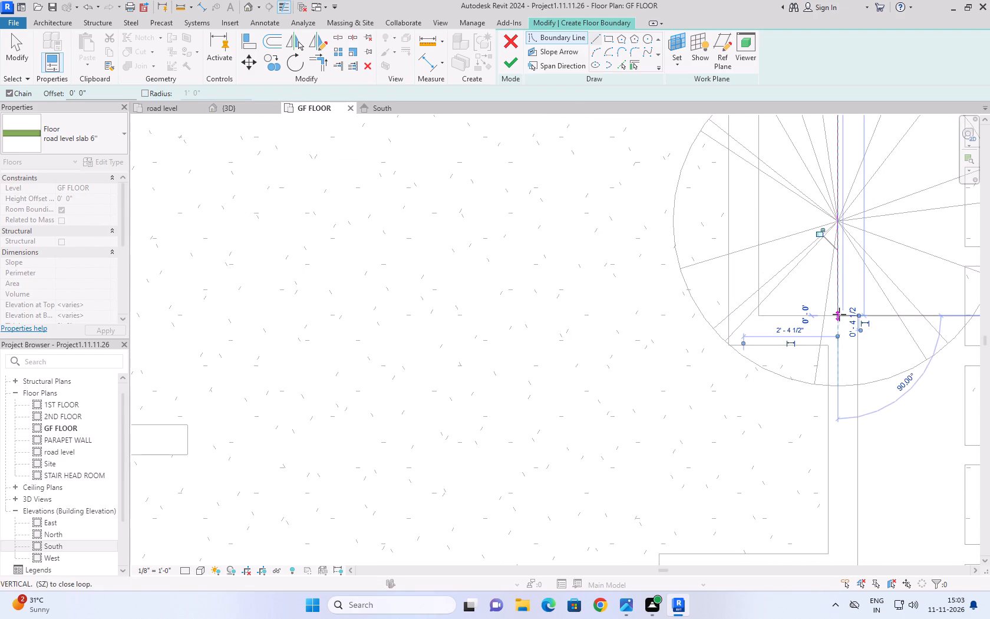
Continue the floor boundary around the east wall jog, 6'-9" along its outer face, then down to the front corner room's outer corner.
left_click(856, 315)
scroll(856, 315, "down", 9)
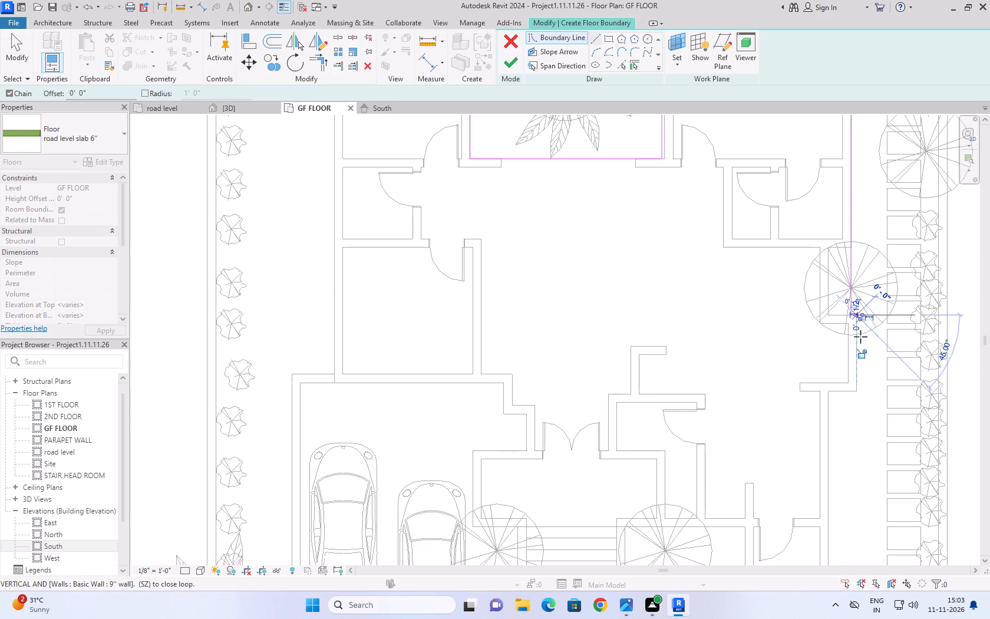
left_click(857, 392)
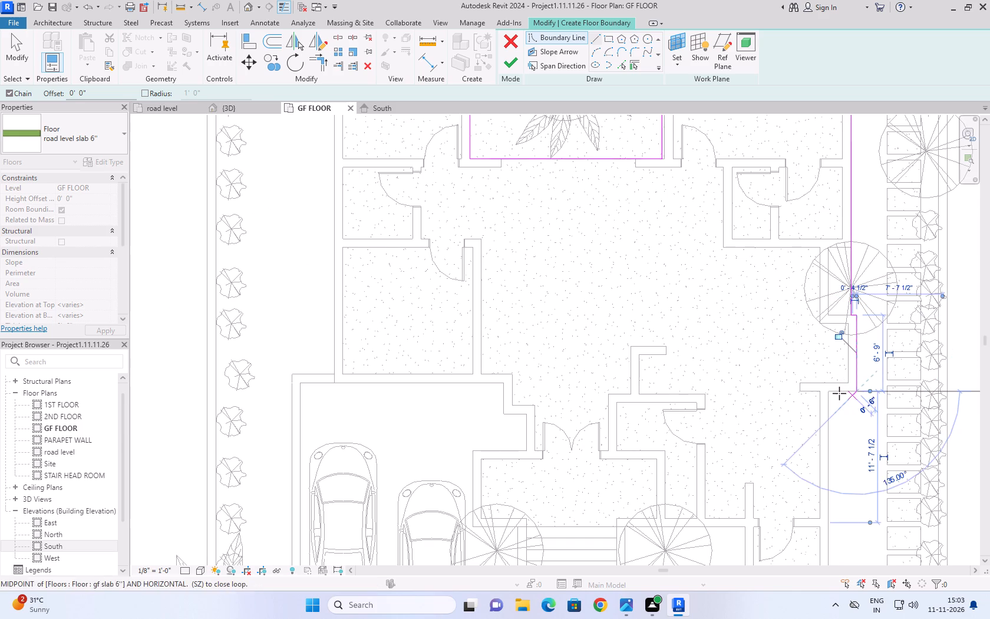
left_click(829, 393)
scroll(829, 393, "down", 9)
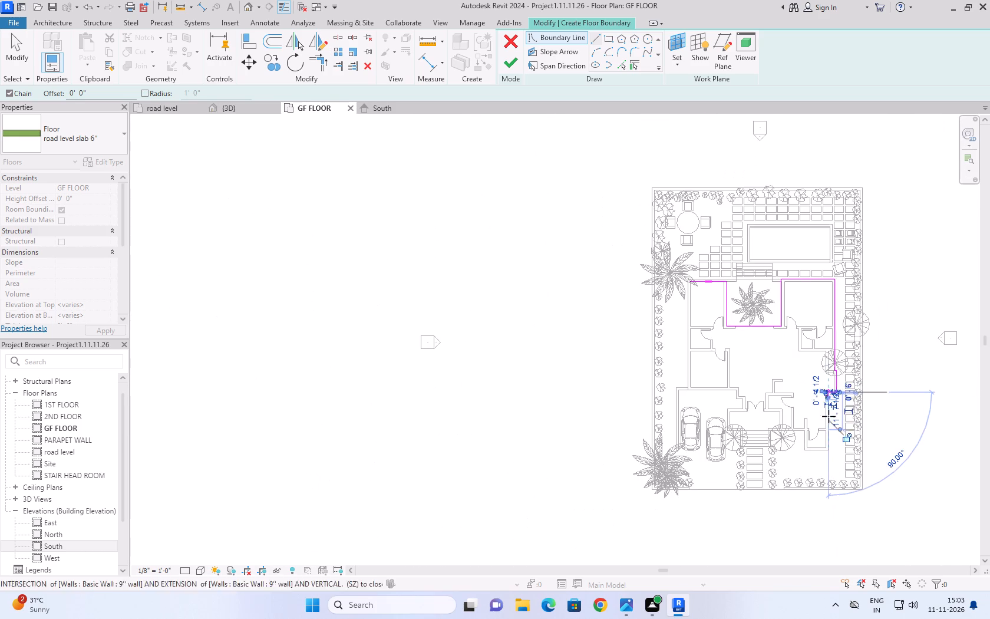
scroll(827, 432, "up", 10)
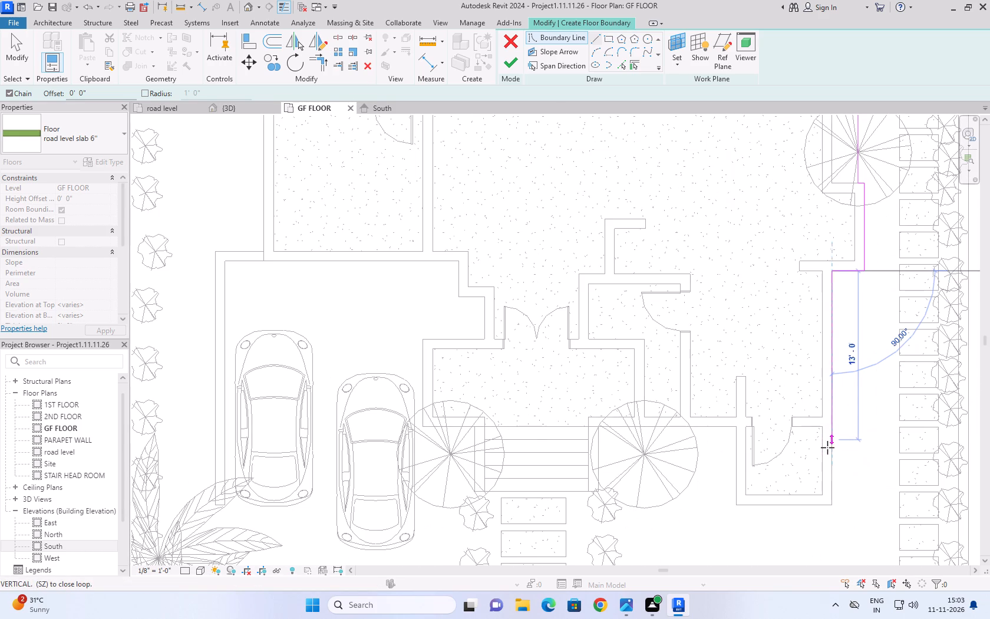
left_click(833, 506)
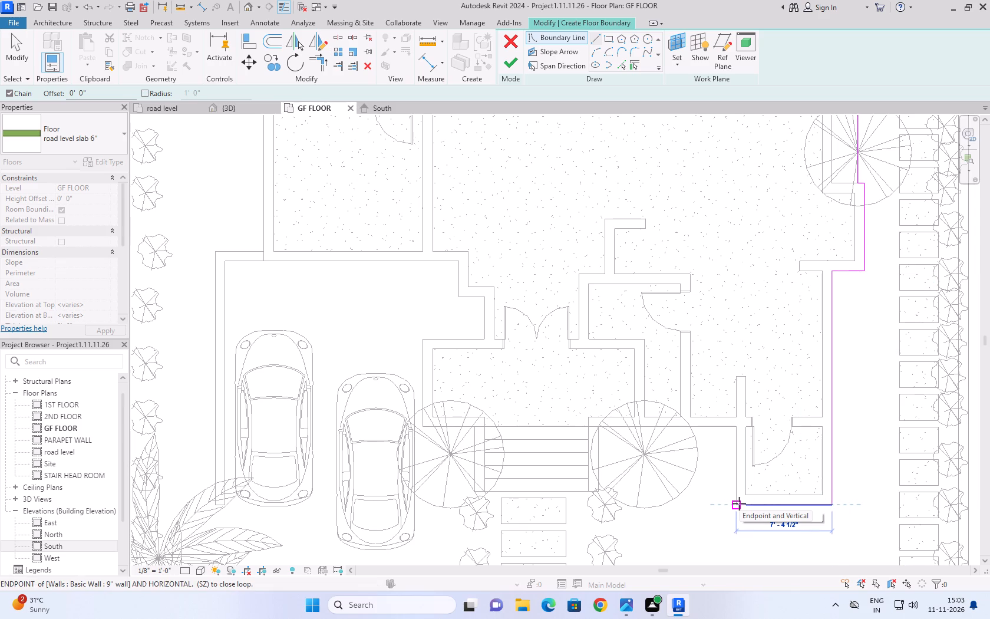
Continue the boundary 7'-4 1/2" across the front corner room, 6'-0" back along its side, then along the entrance porch front to its far corner.
scroll(739, 503, "down", 2)
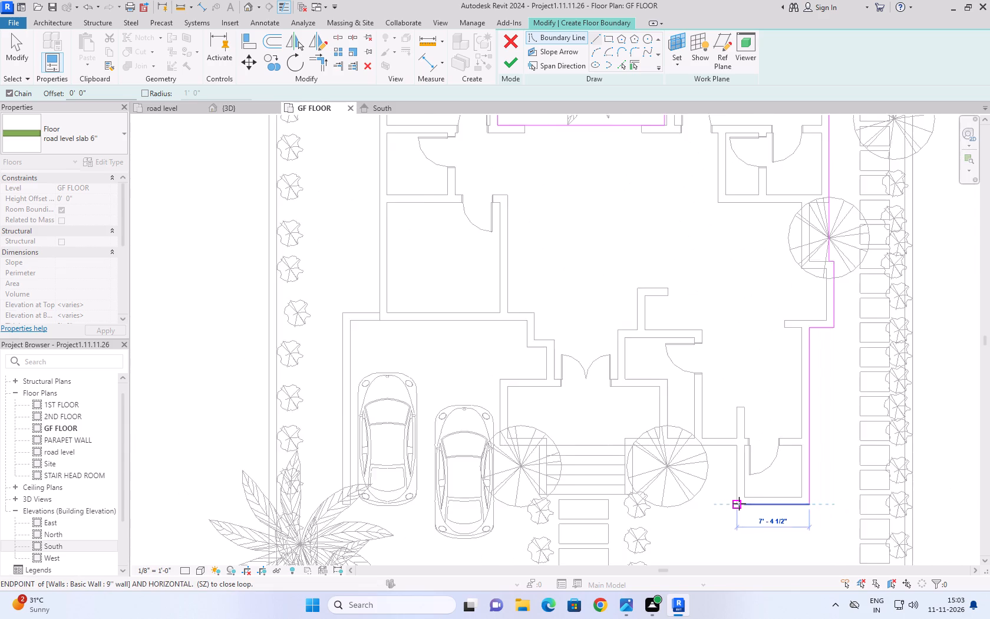
scroll(739, 503, "down", 1)
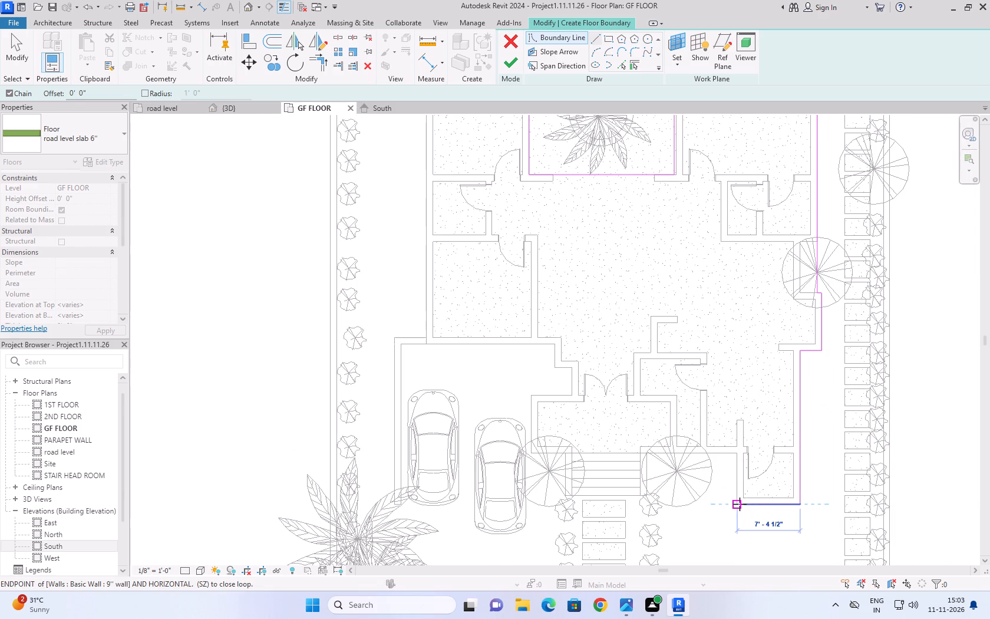
left_click(737, 504)
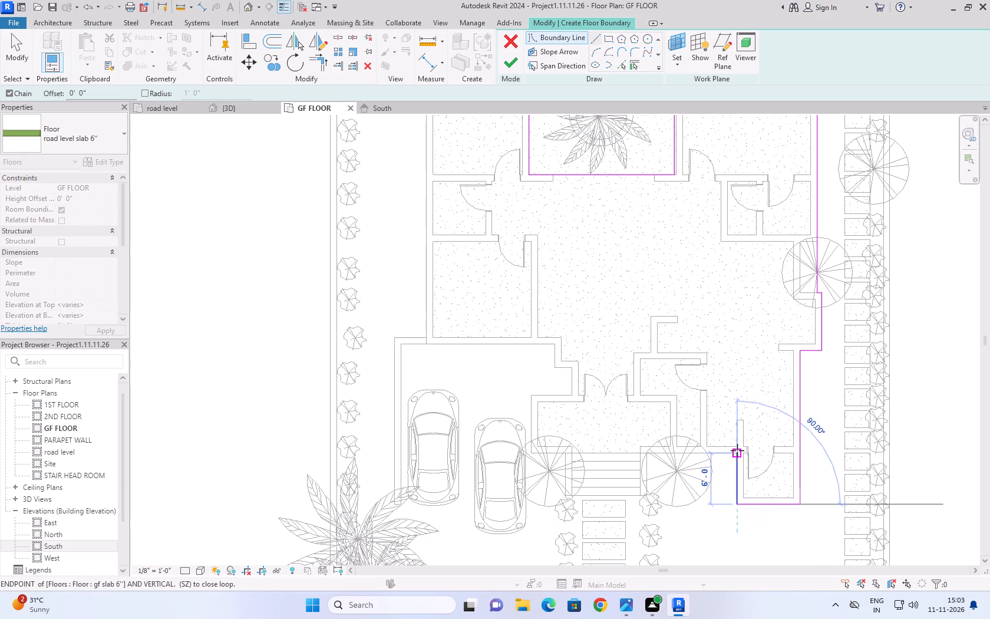
left_click(737, 450)
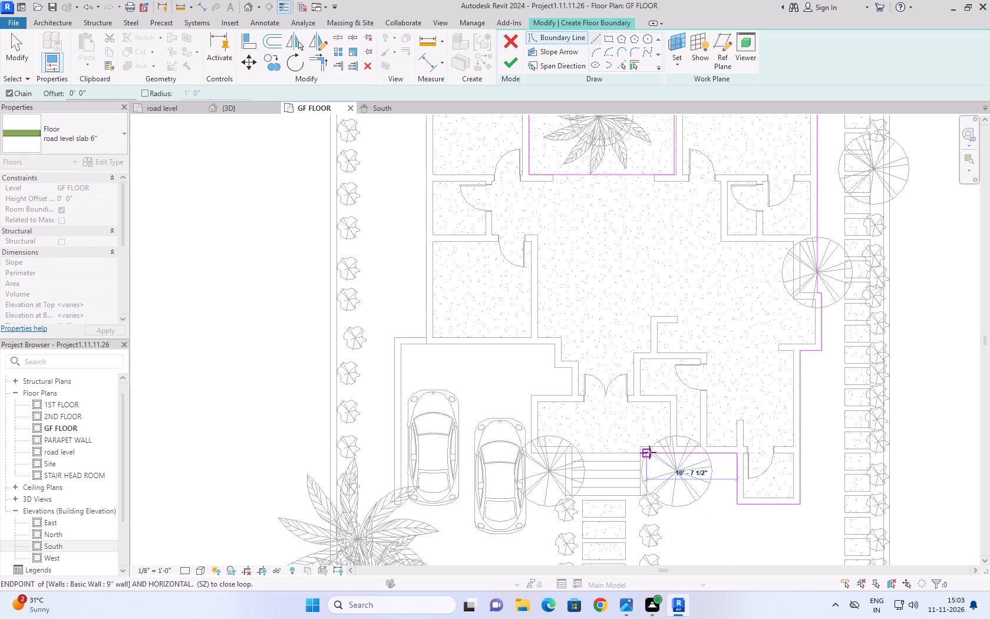
scroll(648, 455, "up", 4)
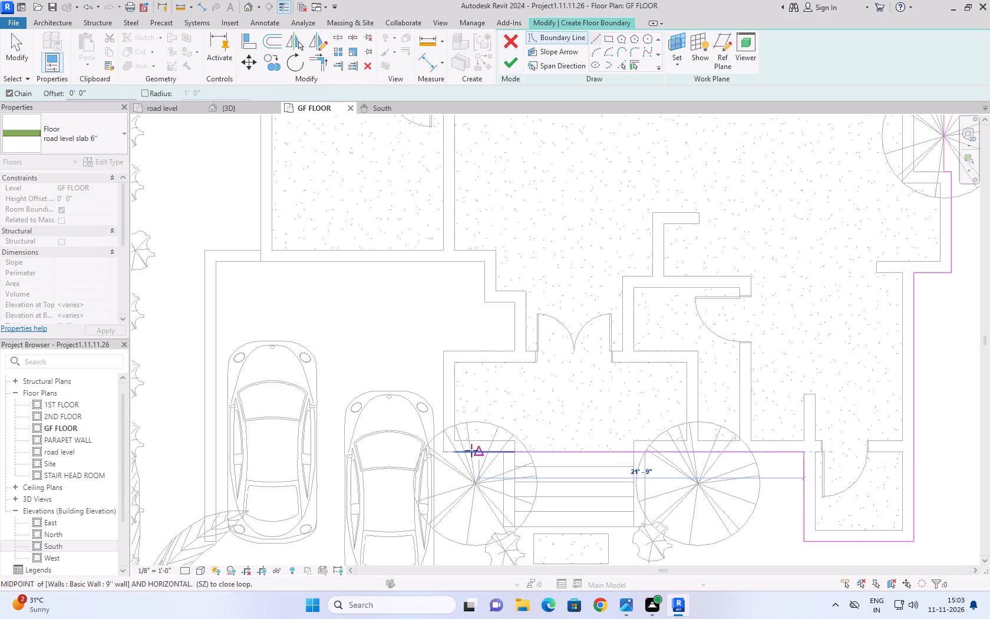
left_click(443, 450)
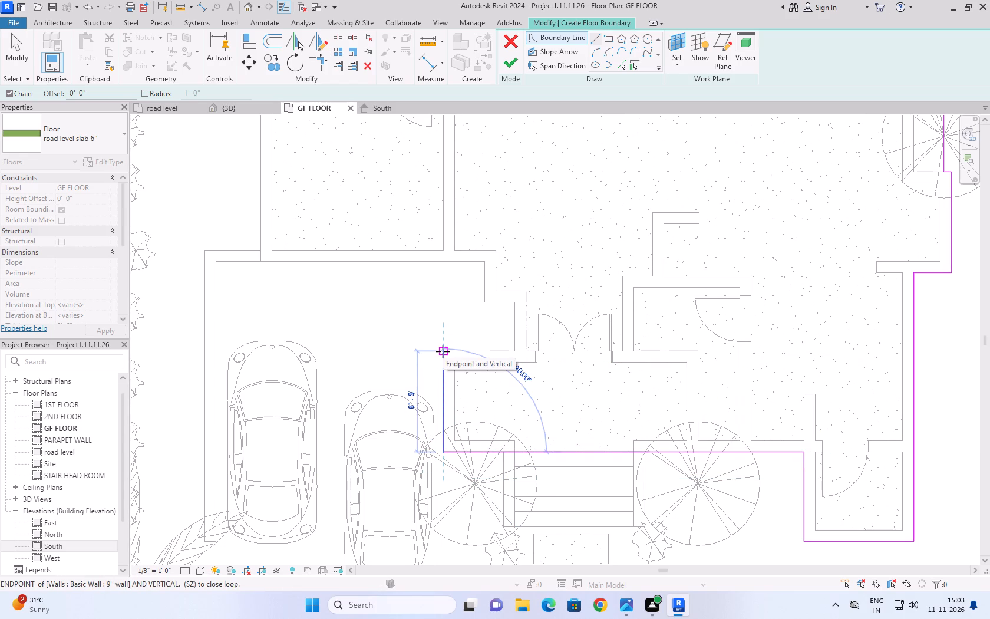
Continue the boundary 6'-9" along the porch side and 4'-9" inward, then around the wall offsets and 15'-0" along the car porch's back wall.
left_click(443, 351)
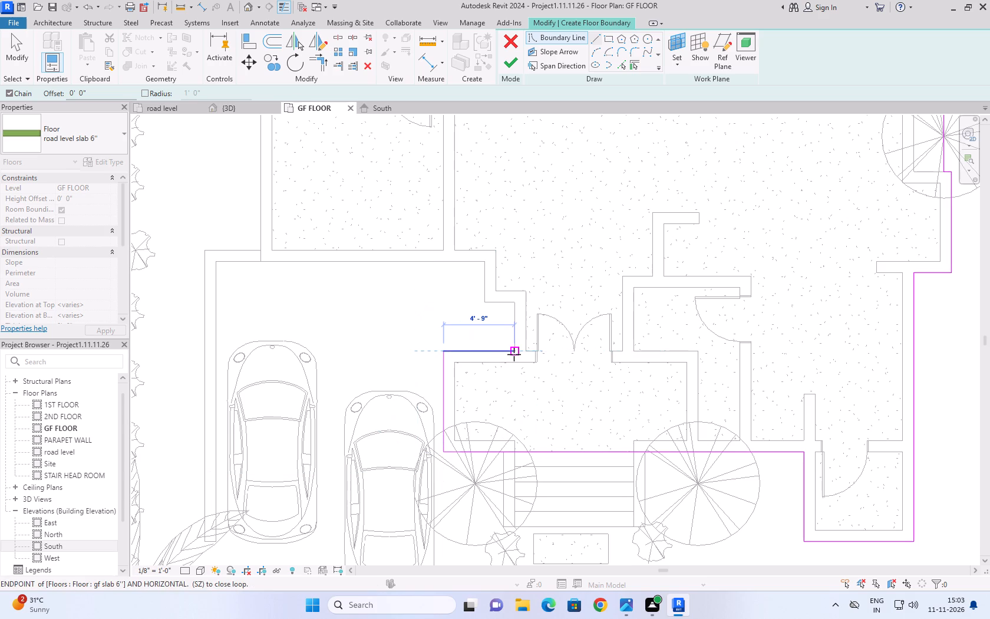
left_click(514, 354)
left_click(517, 304)
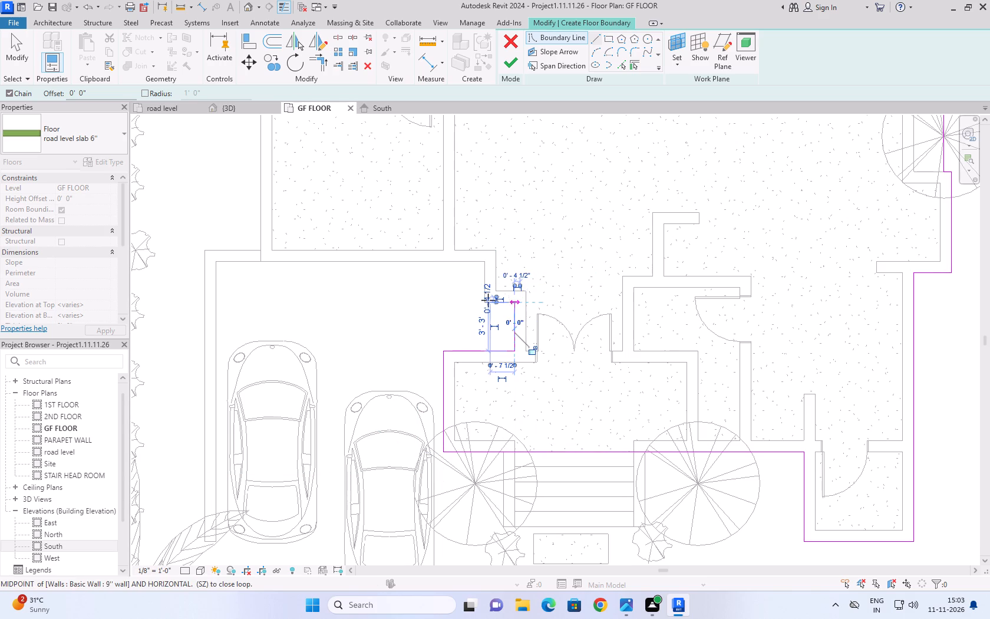
left_click(483, 299)
left_click(483, 262)
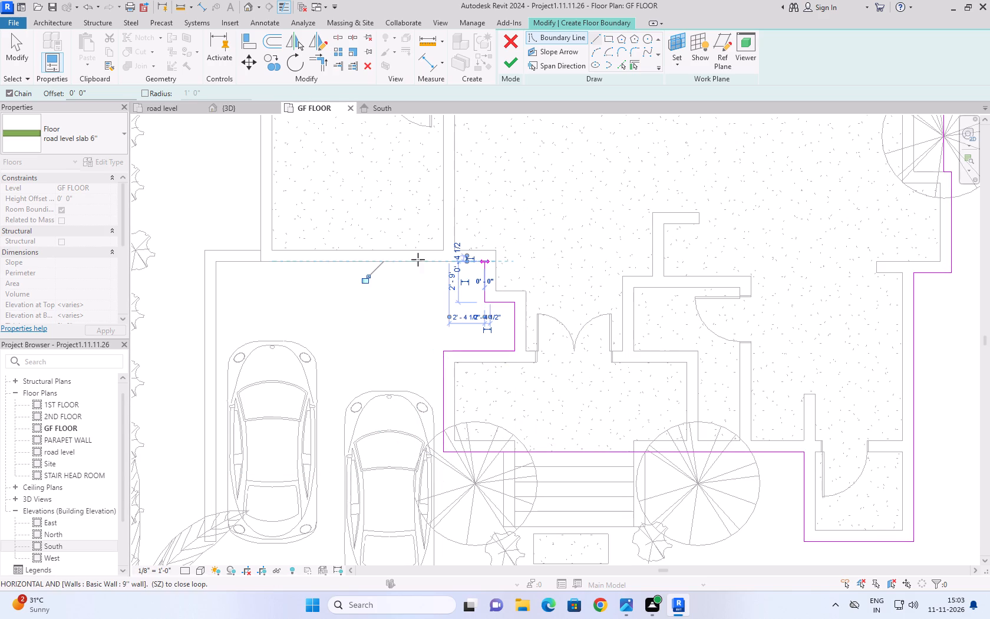
left_click(258, 259)
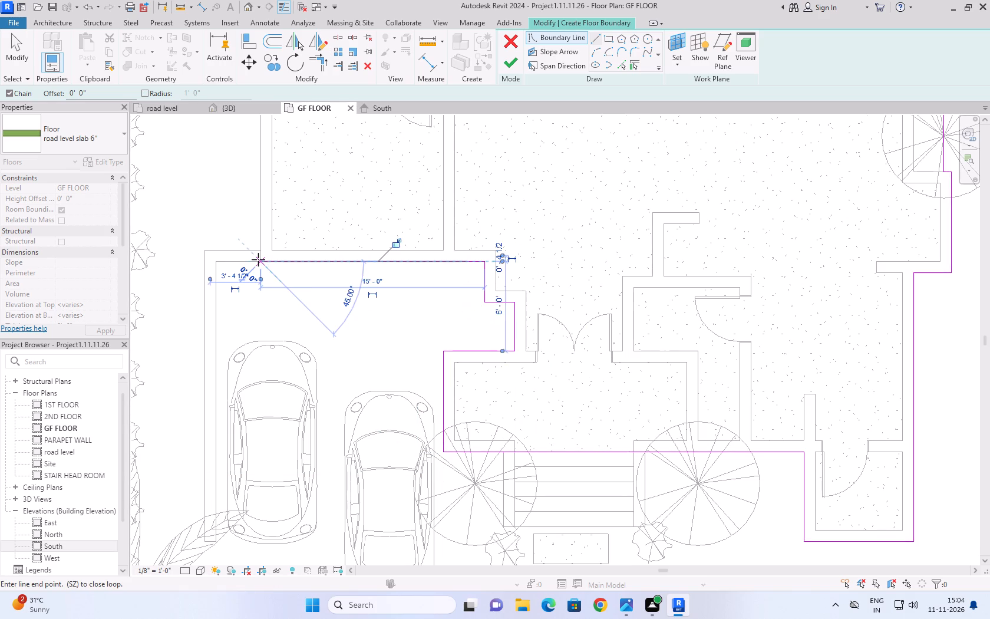
Close the boundary loop with 34'-6" along the west outer wall, 12'-0" along the rear wall face and a short return to the courtyard side.
scroll(258, 259, "down", 12)
scroll(253, 160, "up", 6)
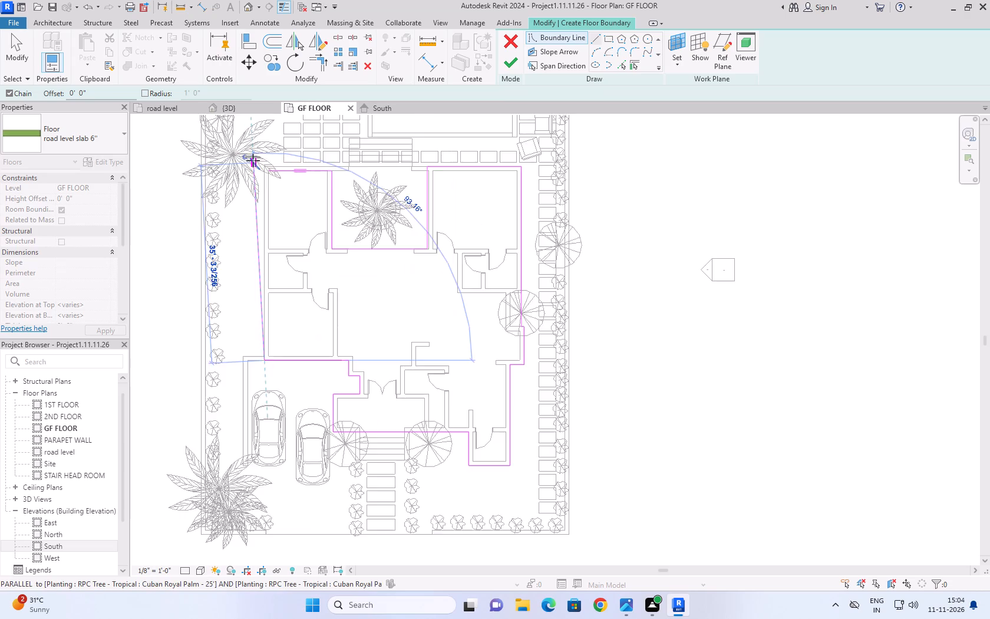
scroll(253, 160, "up", 8)
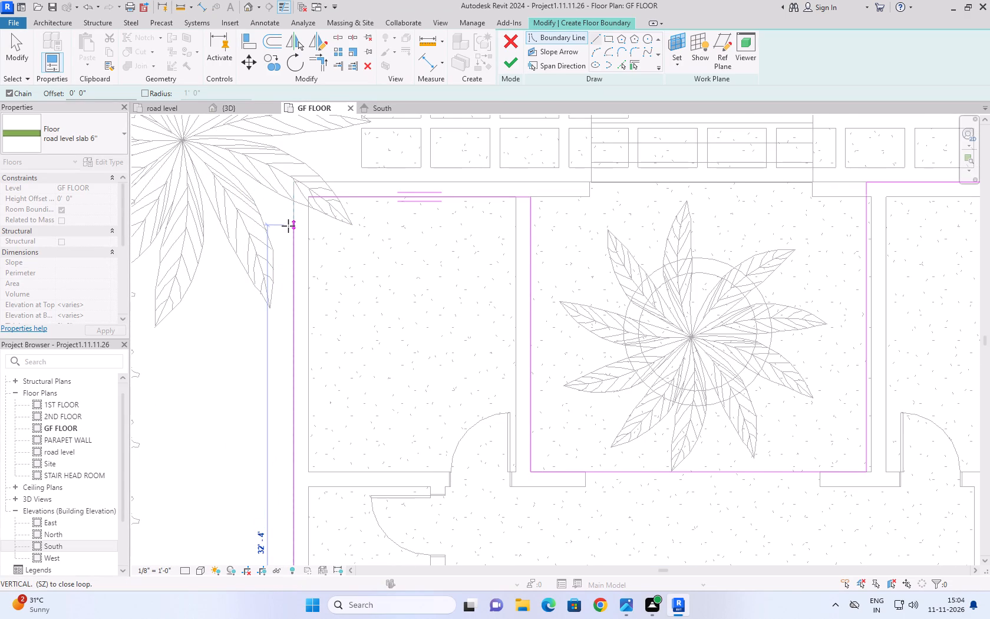
left_click(295, 181)
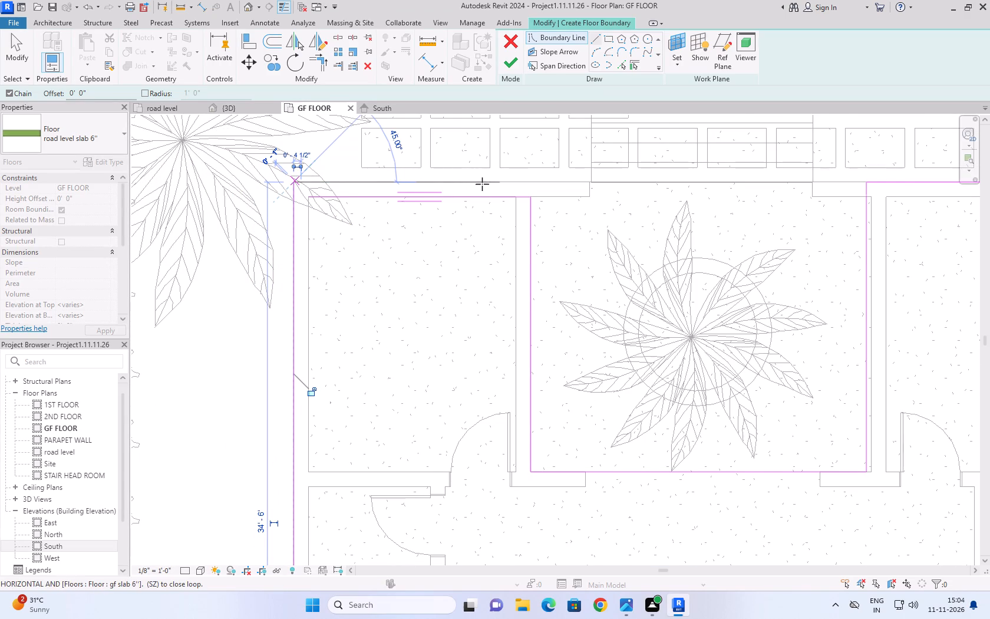
left_click(533, 182)
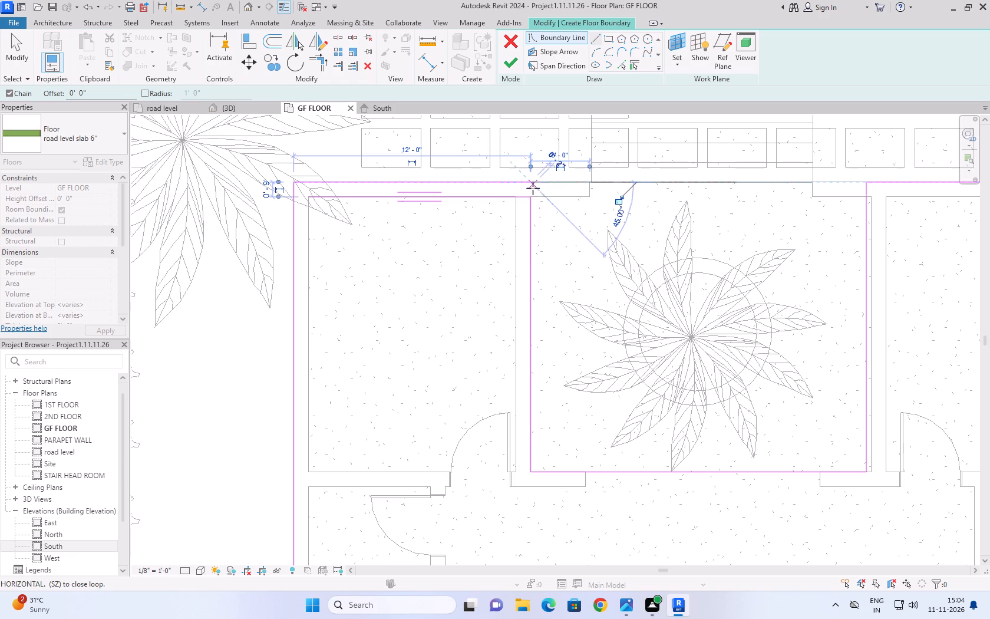
left_click(530, 197)
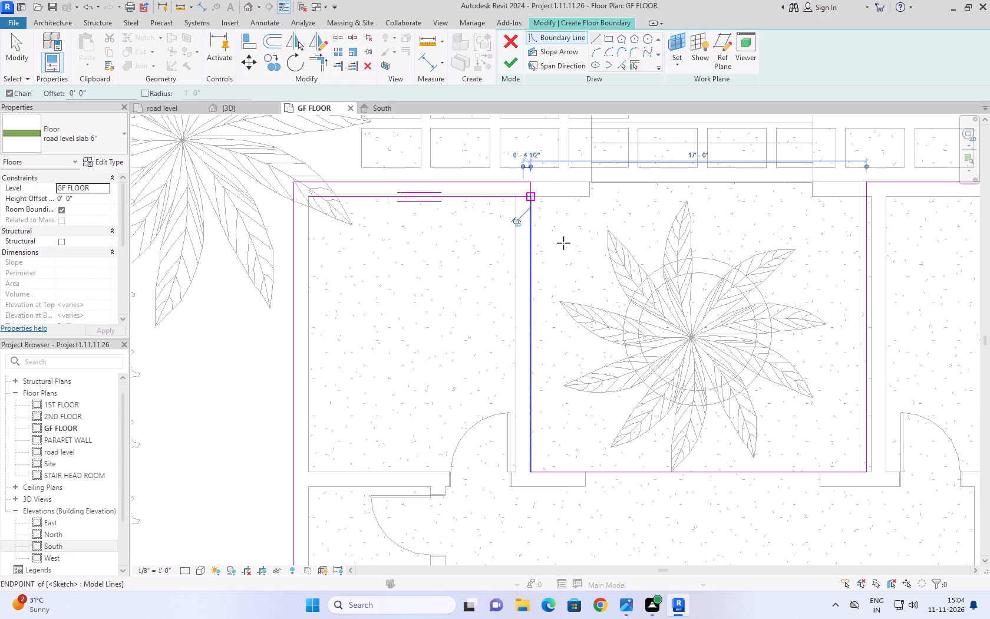
key("Escape")
key("Escape")
Delete the redundant 11'-3" boundary line along the inner face of the rear wall.
left_click(482, 197)
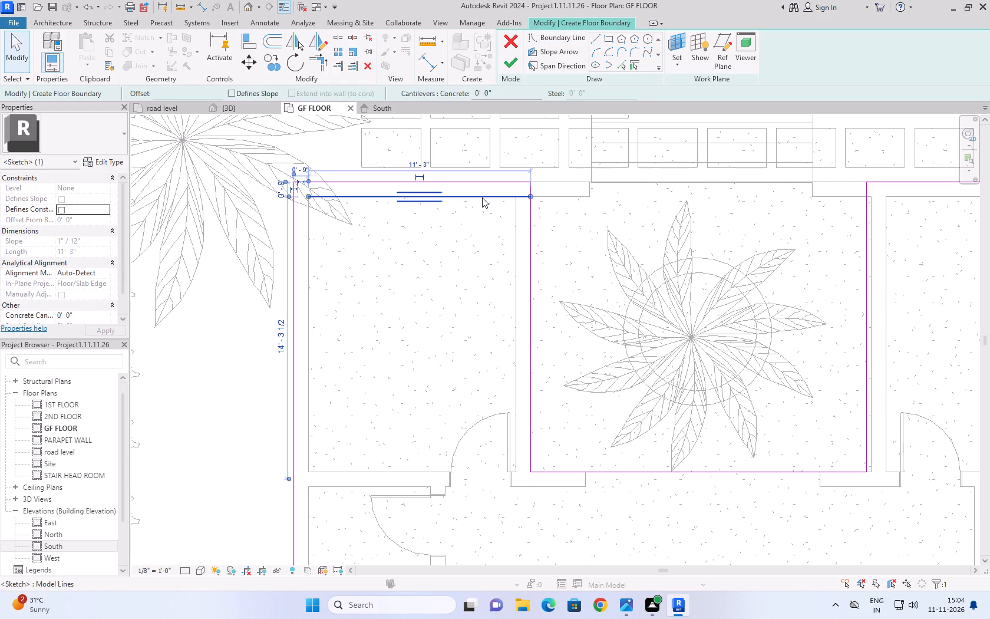
key("Delete")
scroll(460, 251, "down", 5)
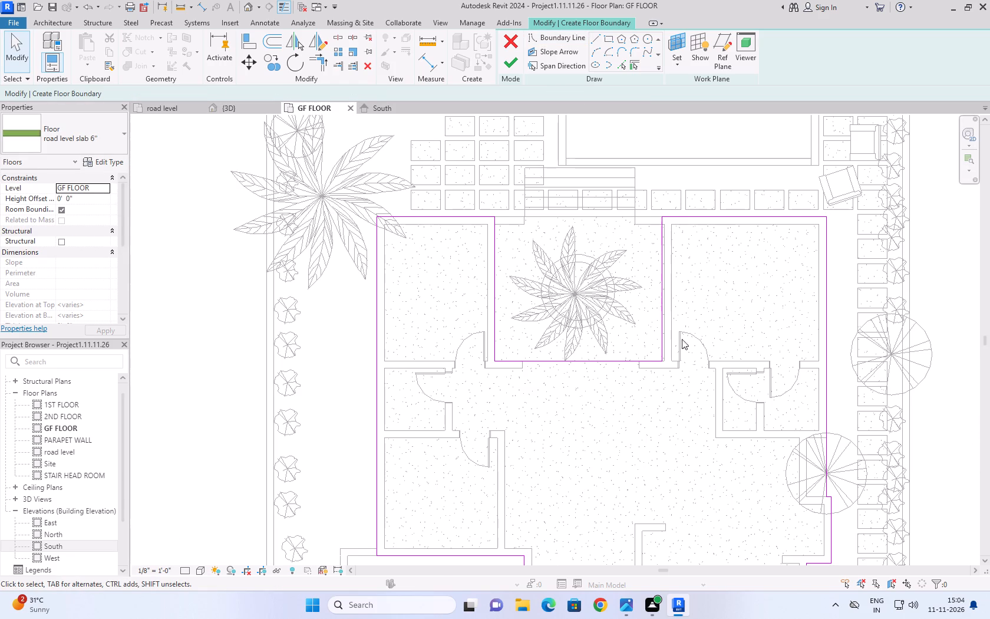
Nudge the courtyard's east boundary line outward to the wall face, making the courtyard opening 17'-3" wide.
scroll(686, 321, "up", 7)
left_click(625, 361)
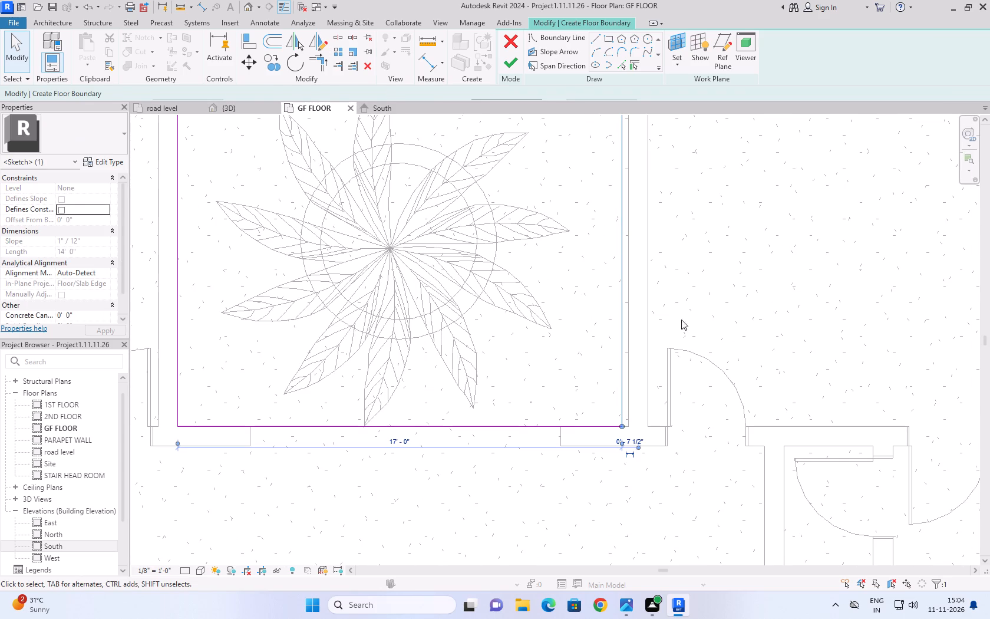
key("Right")
key("Right")
key("Right")
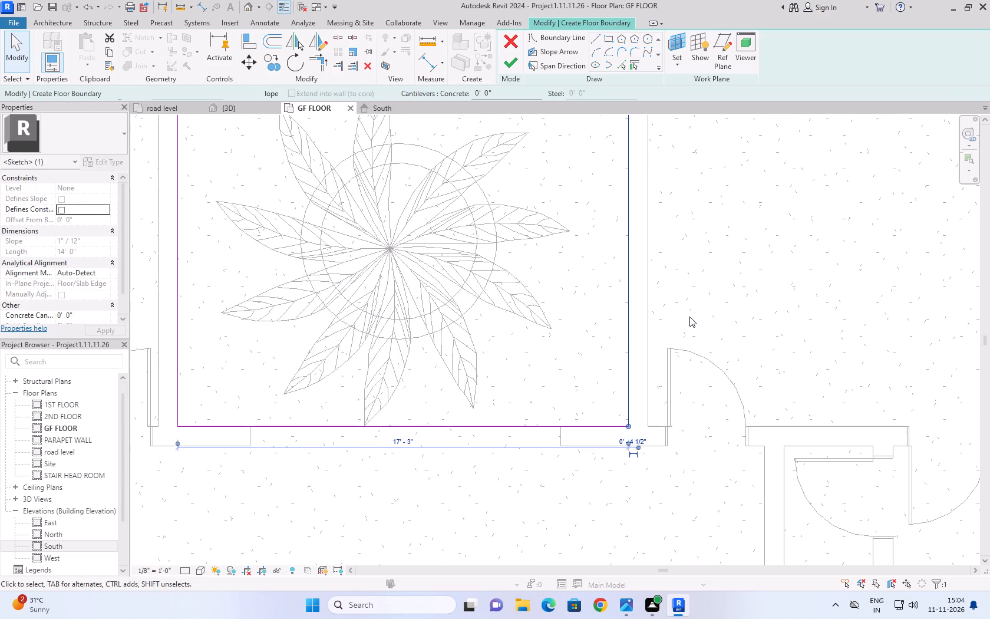
Finish the floor sketch, attach the walls that reach this level to the slab's bottom, and accept the result.
scroll(689, 317, "down", 5)
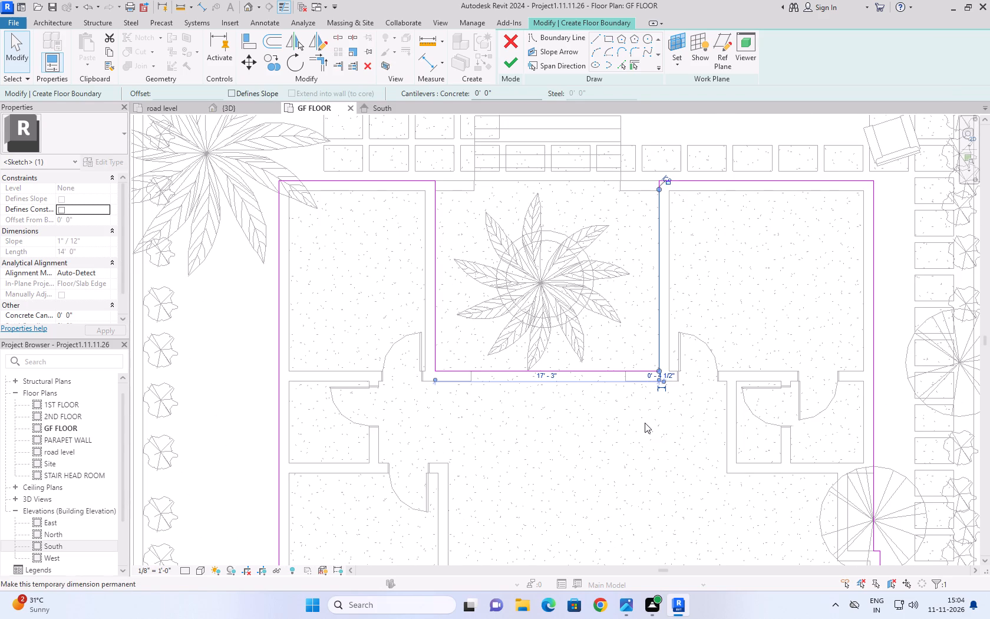
scroll(644, 423, "down", 8)
scroll(705, 397, "down", 4)
scroll(693, 525, "up", 3)
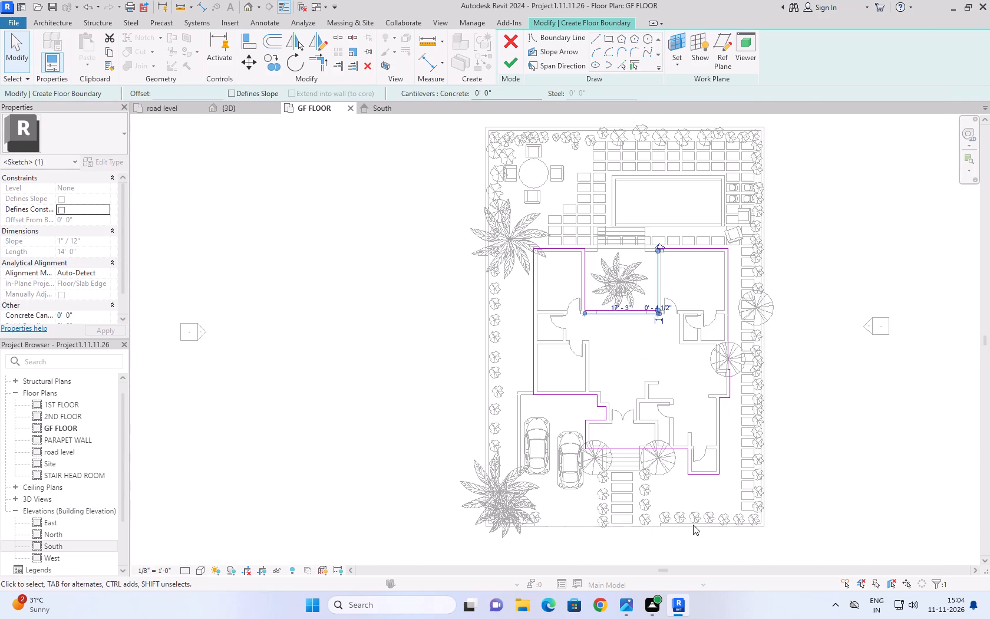
scroll(693, 525, "up", 4)
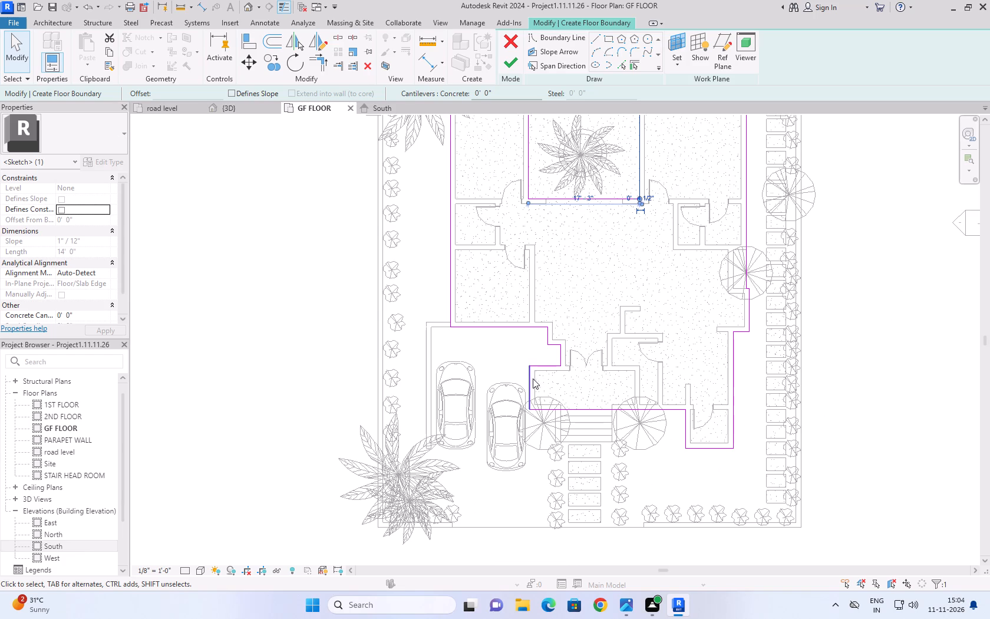
left_click(507, 64)
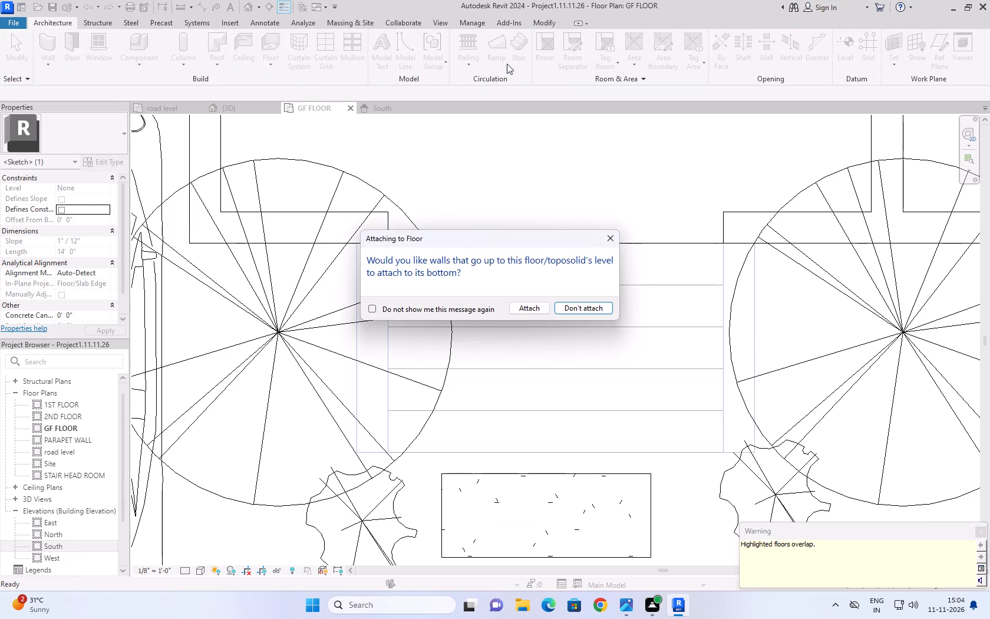
left_click(534, 307)
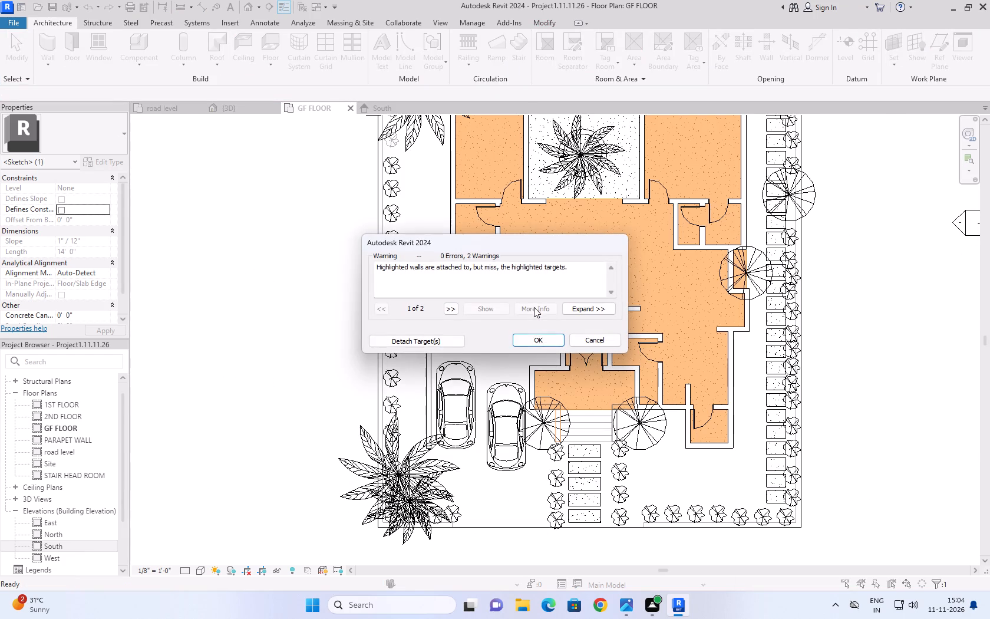
left_click(530, 337)
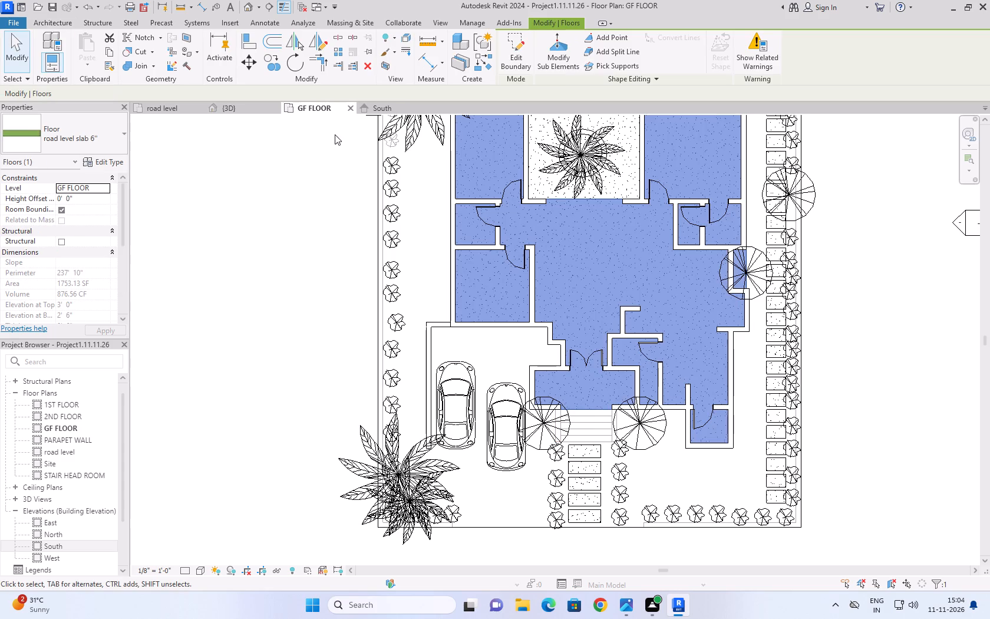
In the 3D view, set the new floor slab's level to 1ST FLOOR and look closely at its edges over the walls.
left_click(235, 110)
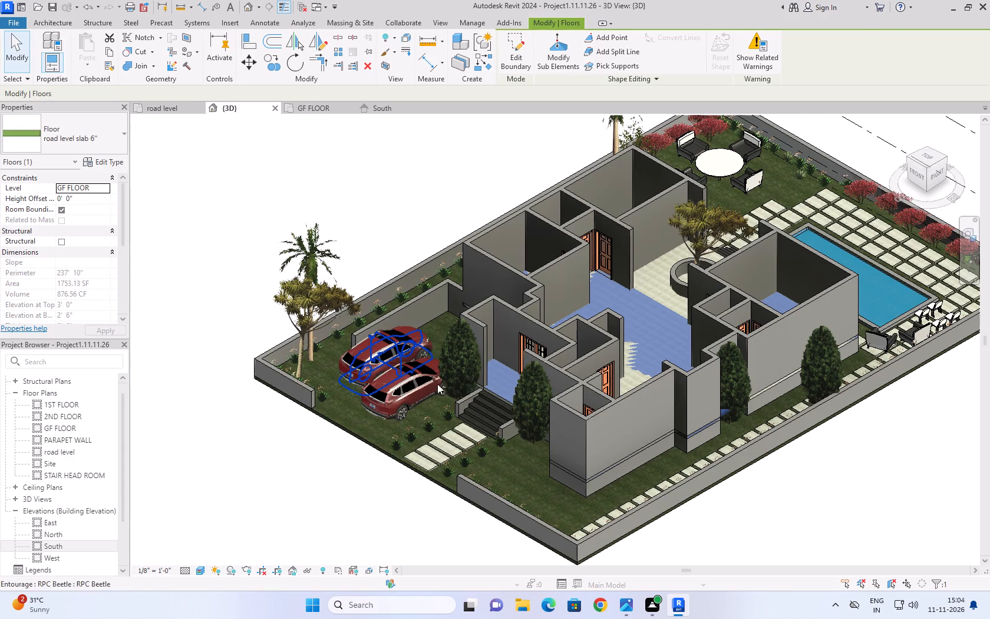
left_click(105, 189)
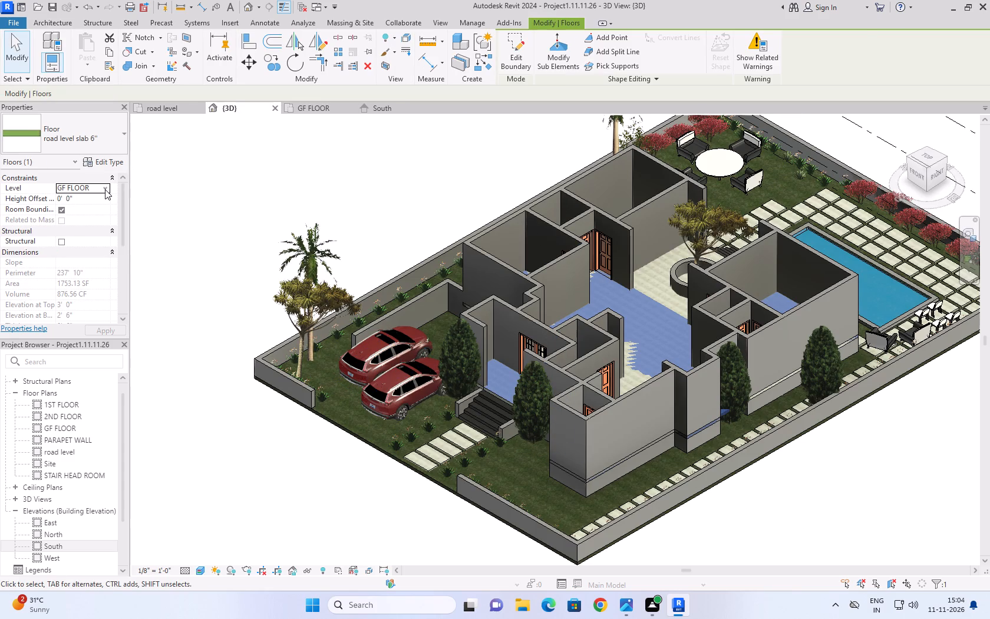
left_click(93, 218)
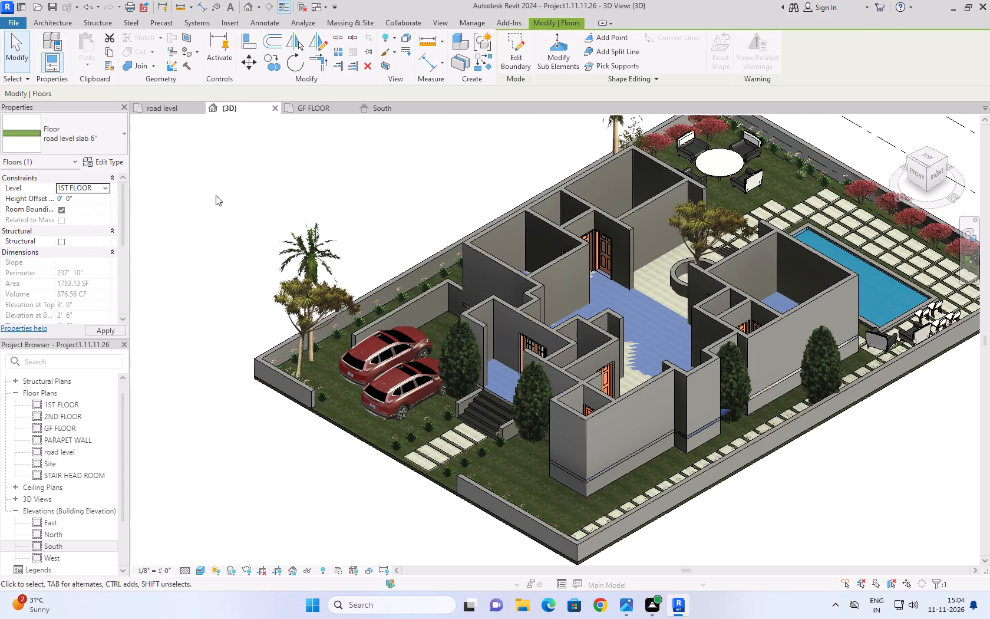
left_click(220, 195)
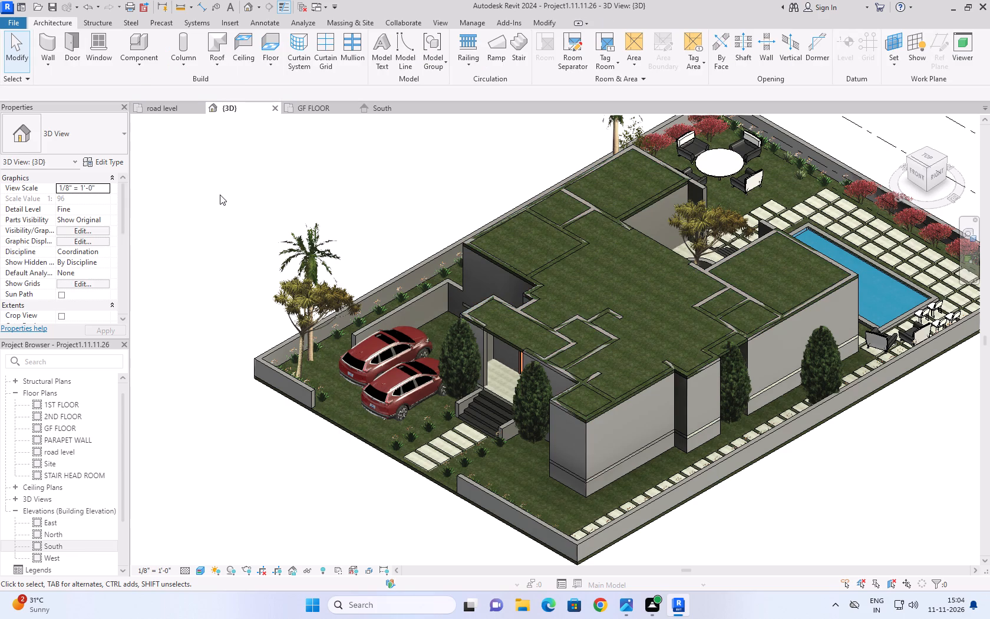
scroll(647, 397, "up", 5)
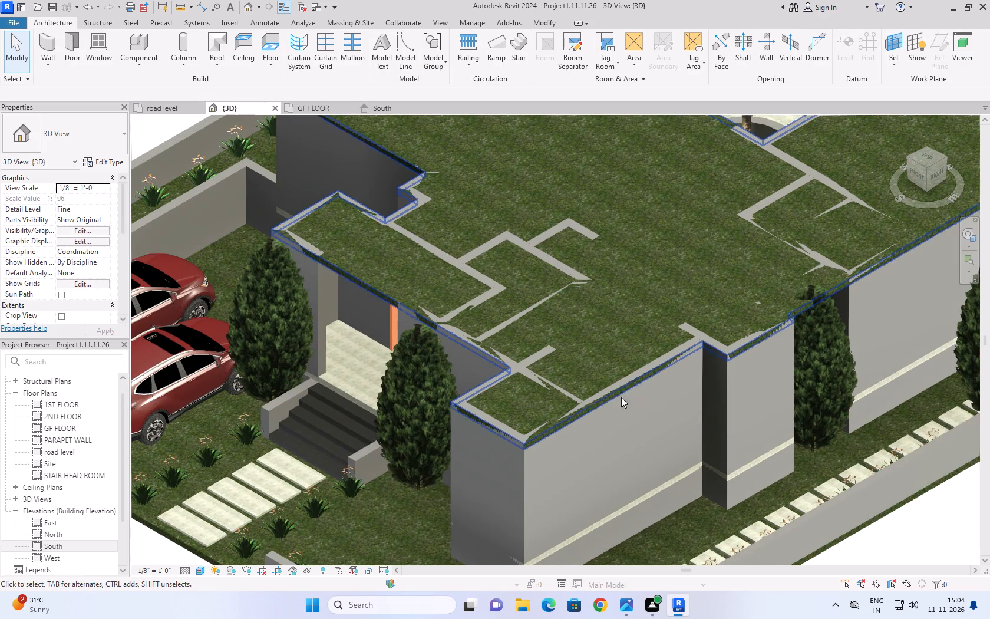
Change the new first-floor slab's type to gf slab 6".
left_click(598, 401)
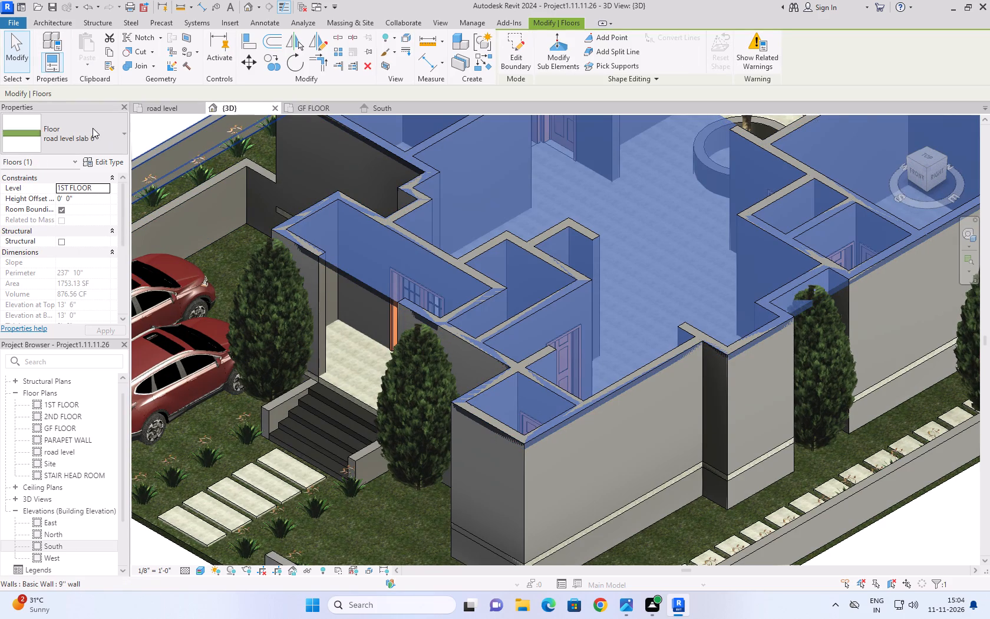
left_click(93, 128)
scroll(59, 318, "down", 4)
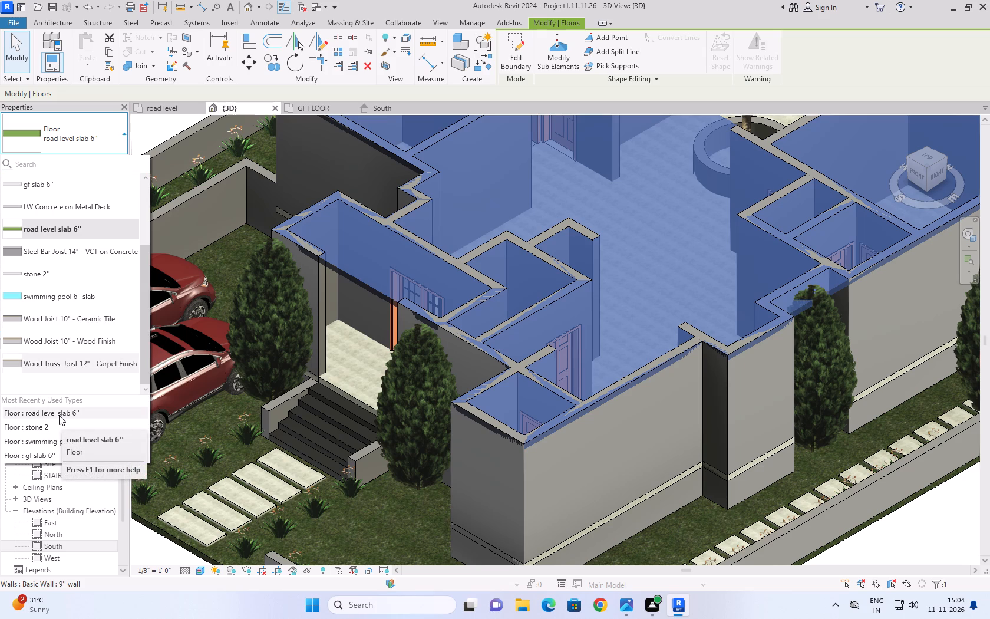
left_click(63, 457)
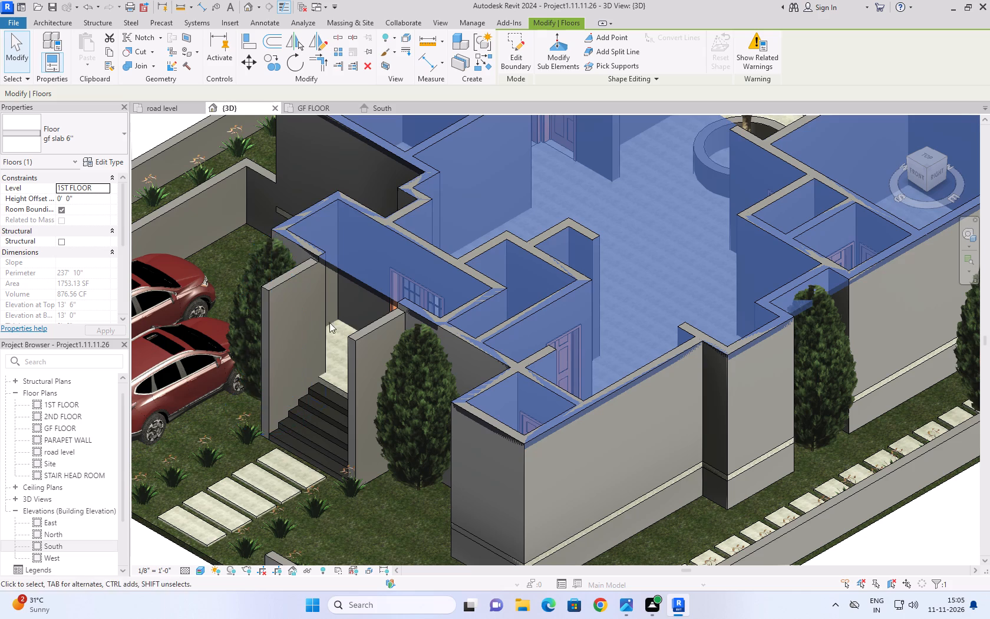
left_click(154, 135)
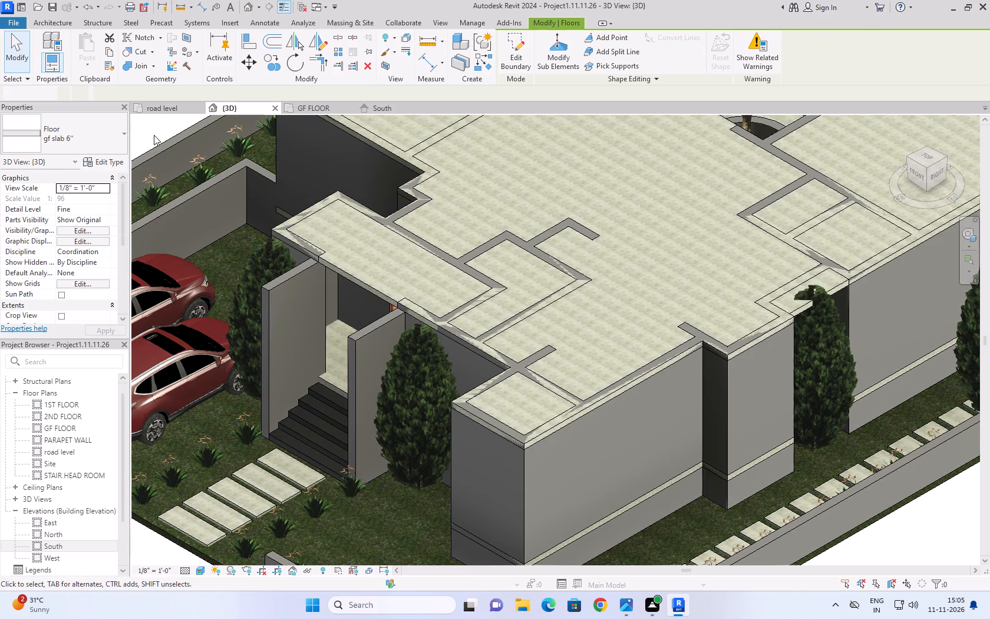
Reopen the slab's boundary sketch, finish it unchanged, and detach the walls that miss their attachment targets.
left_click(543, 436)
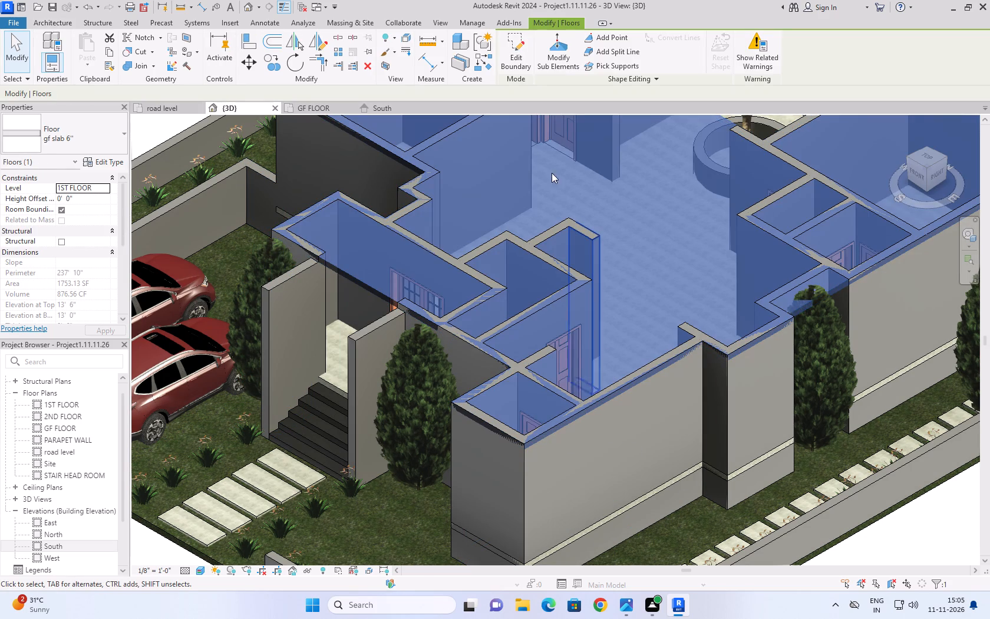
left_click(518, 60)
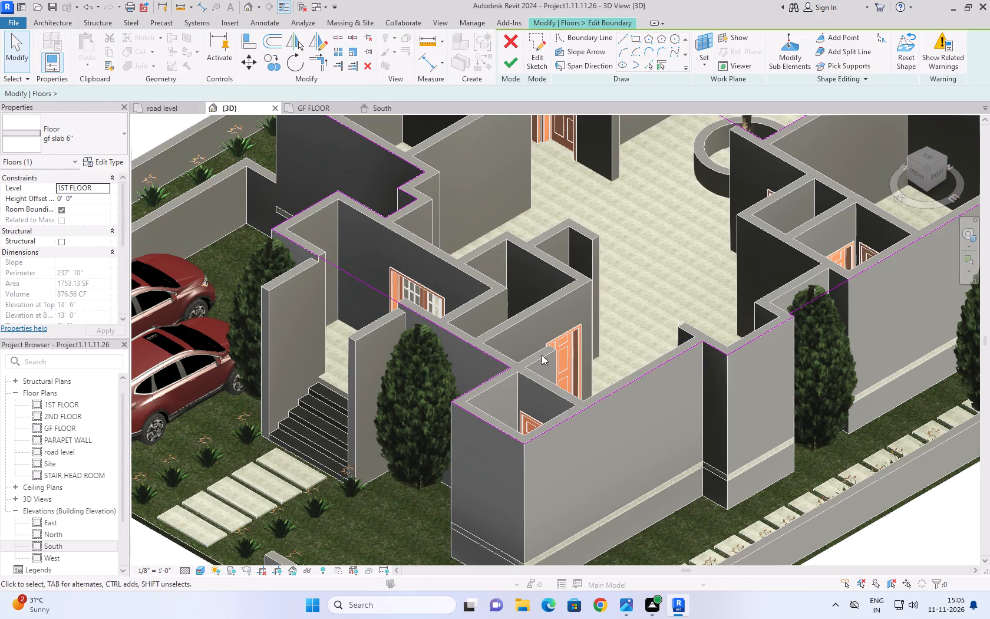
left_click(506, 62)
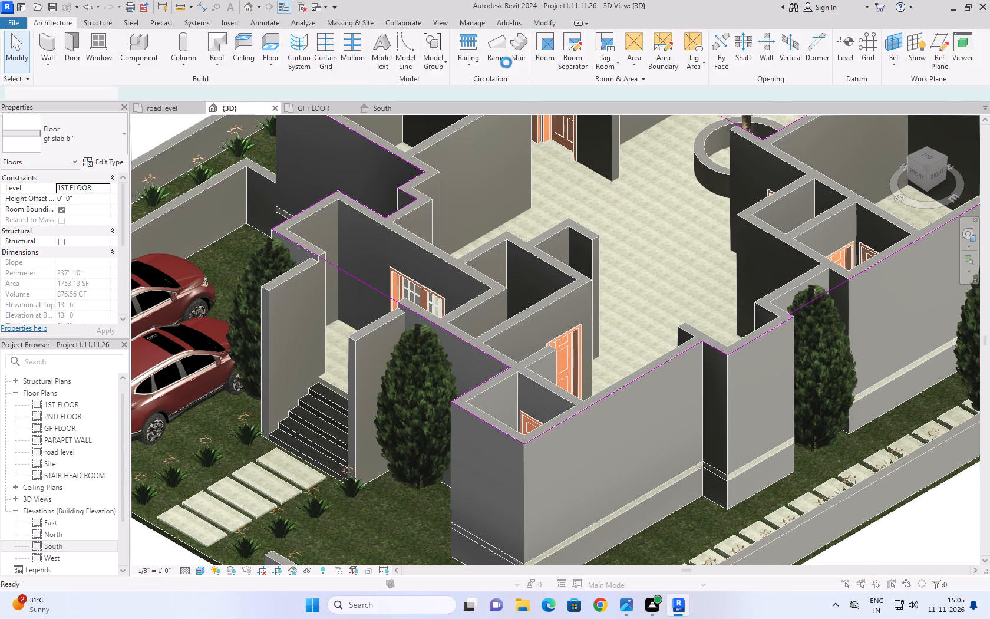
left_click(529, 308)
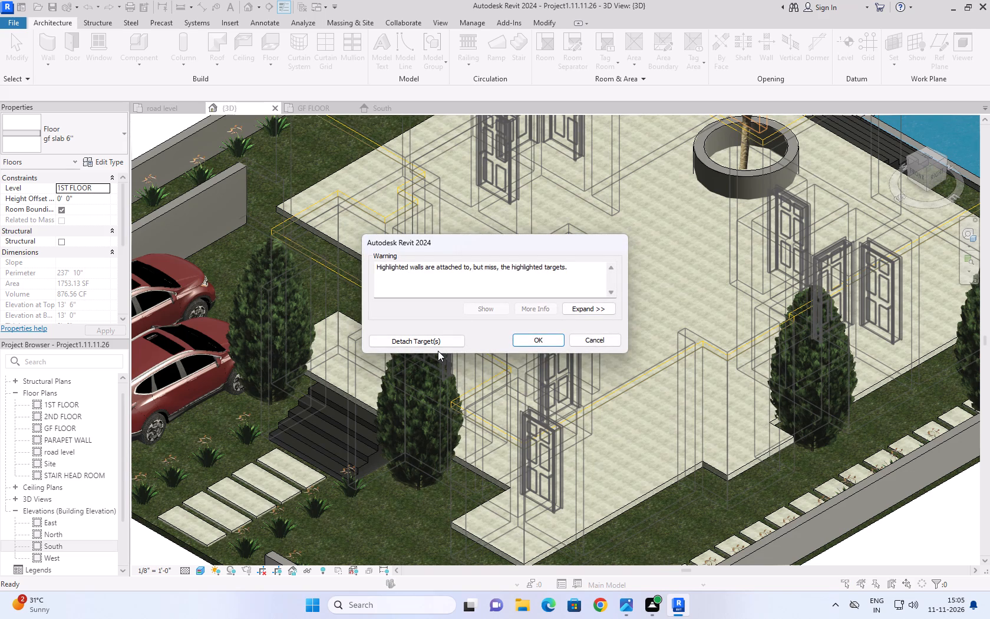
left_click(423, 338)
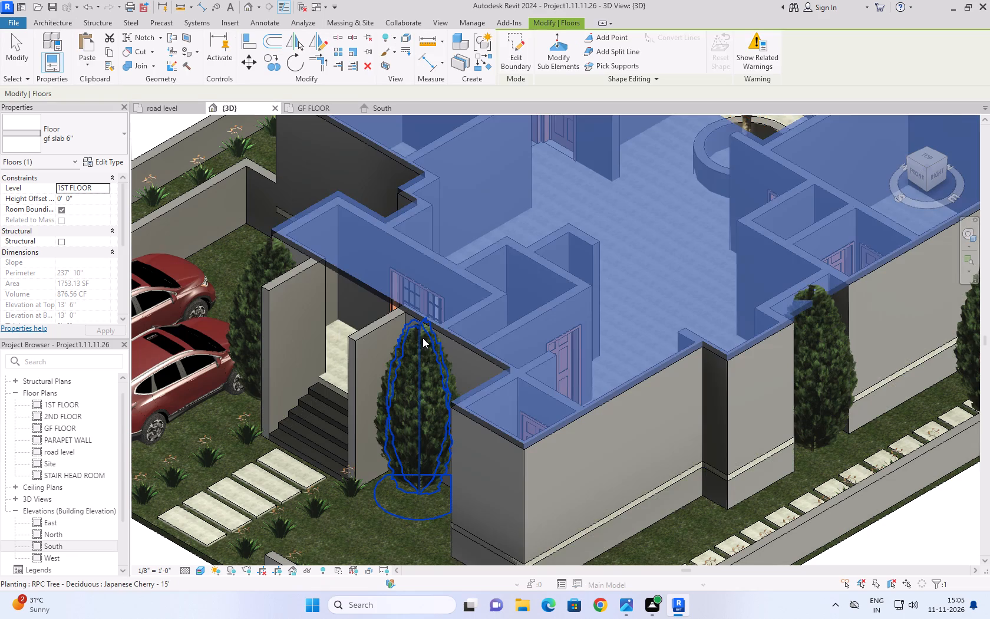
Examine the whole slab over the villa and look closely at its edge by the side-wall tree.
scroll(527, 278, "down", 8)
left_click(619, 437)
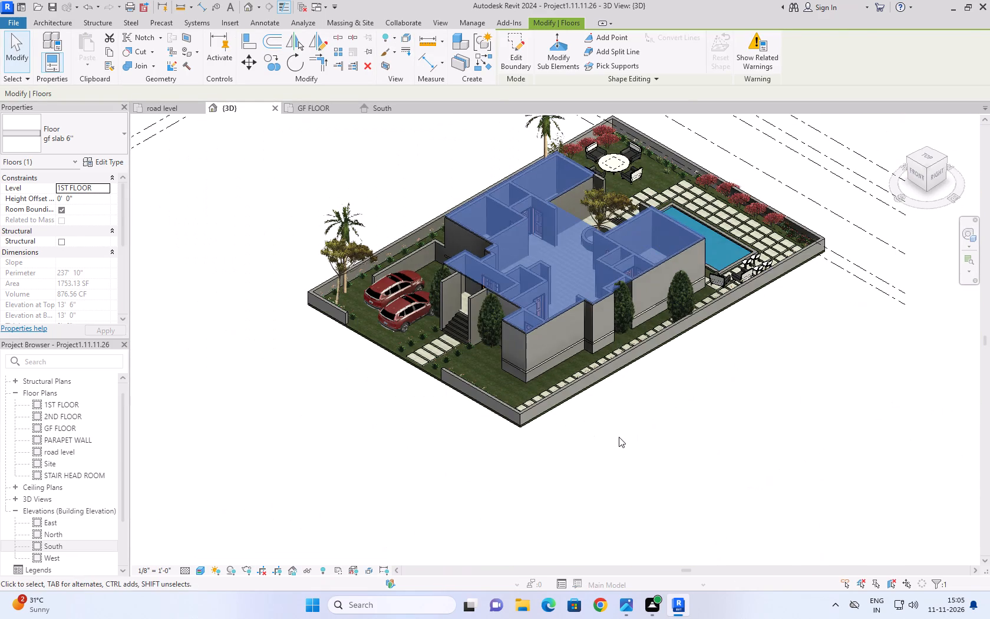
scroll(567, 252, "up", 4)
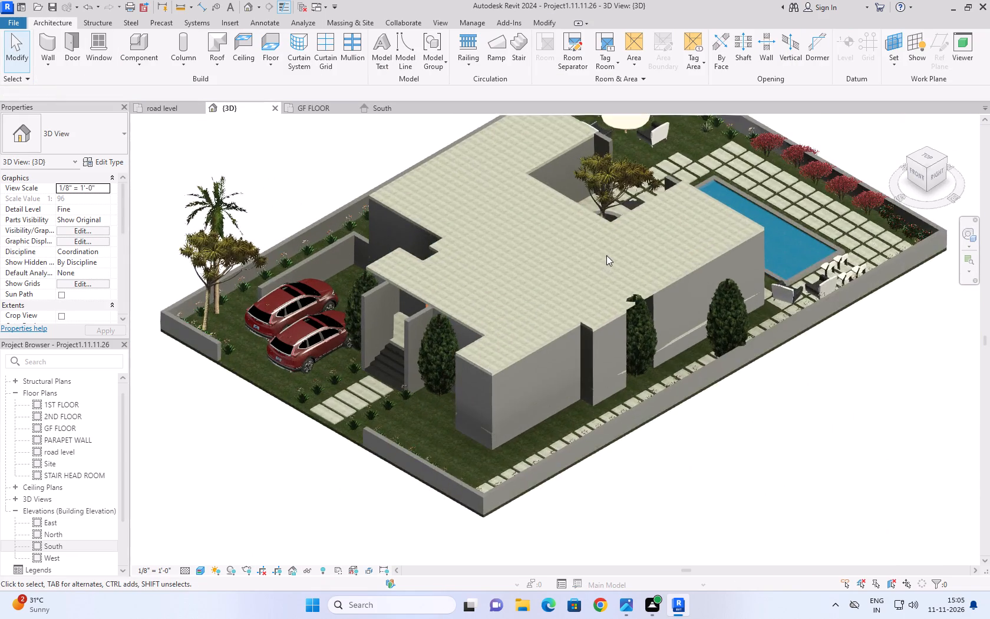
scroll(606, 255, "up", 2)
scroll(682, 343, "up", 11)
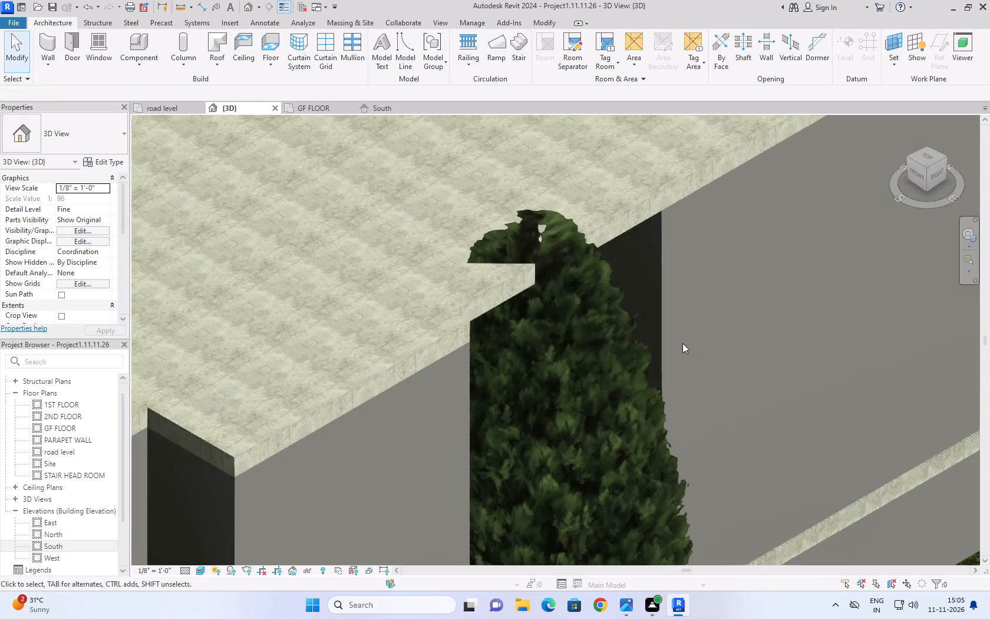
scroll(682, 343, "down", 7)
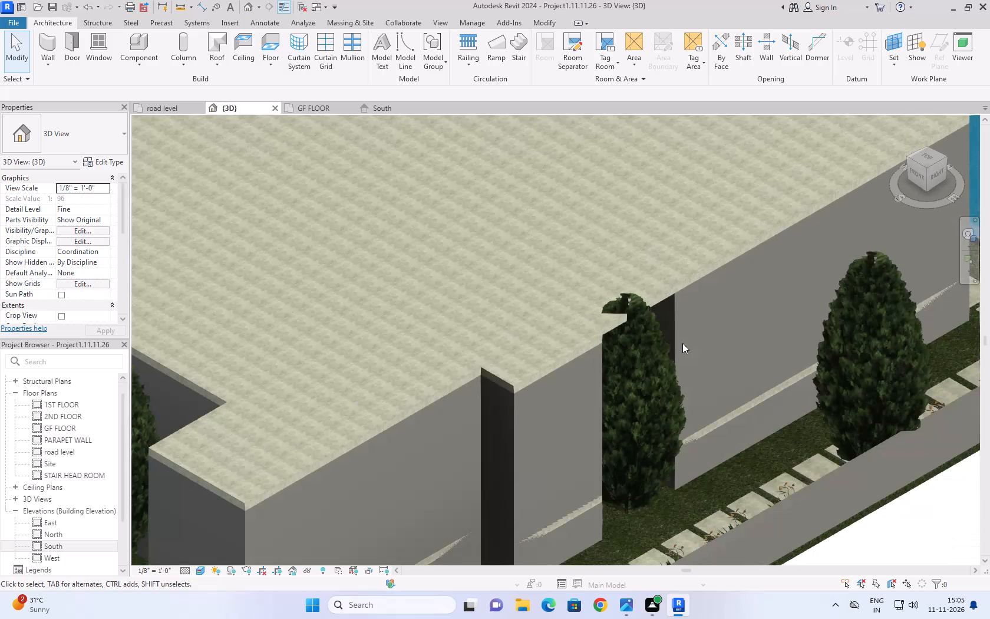
scroll(682, 343, "down", 7)
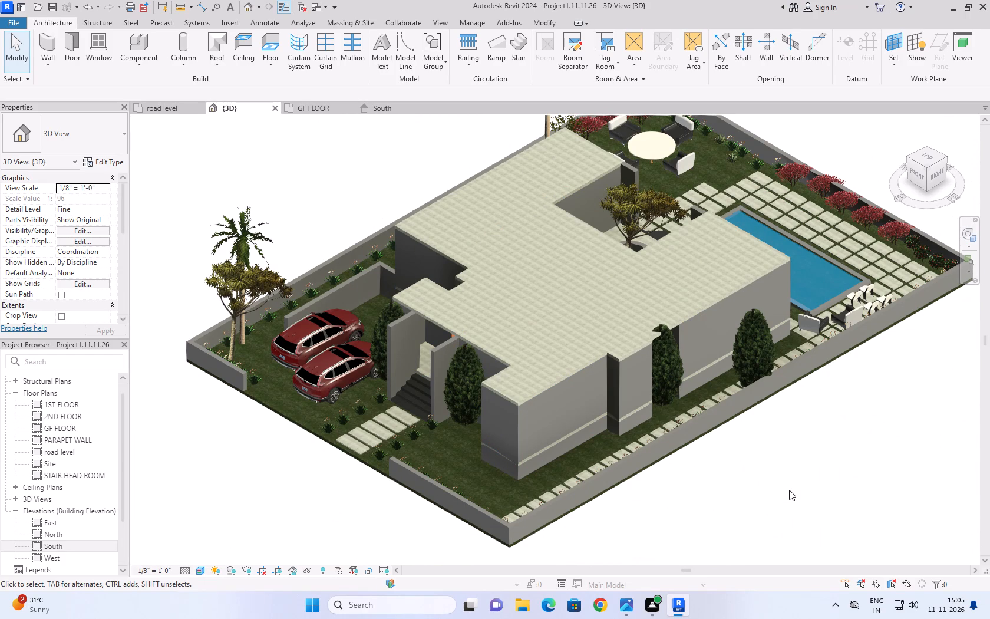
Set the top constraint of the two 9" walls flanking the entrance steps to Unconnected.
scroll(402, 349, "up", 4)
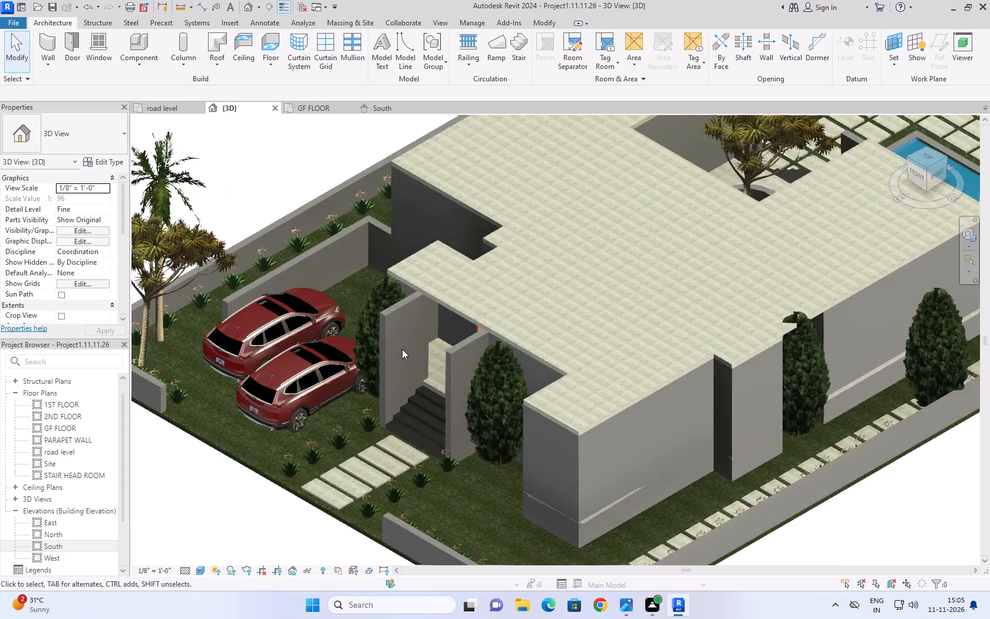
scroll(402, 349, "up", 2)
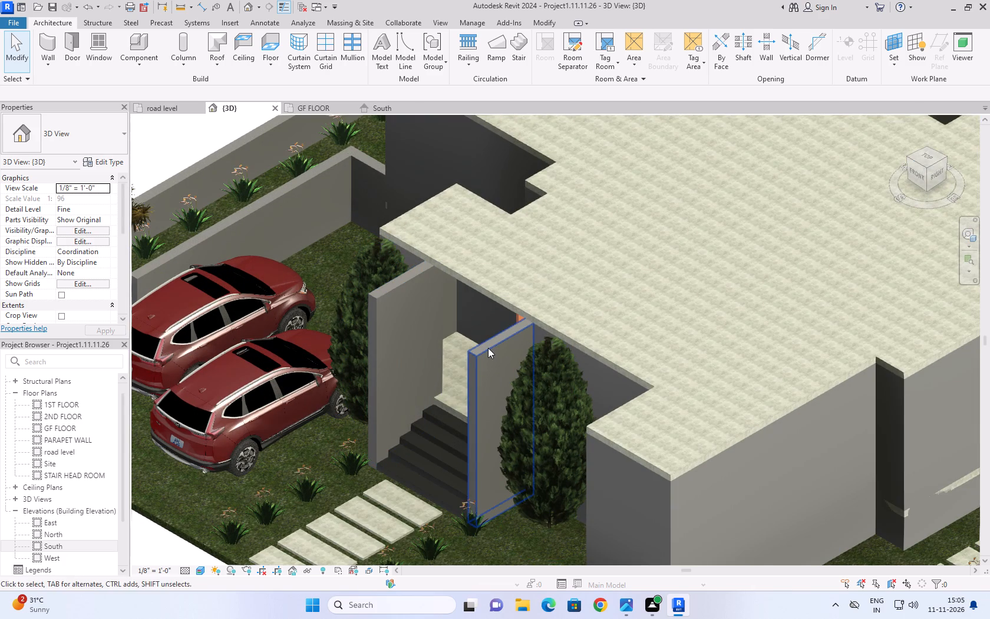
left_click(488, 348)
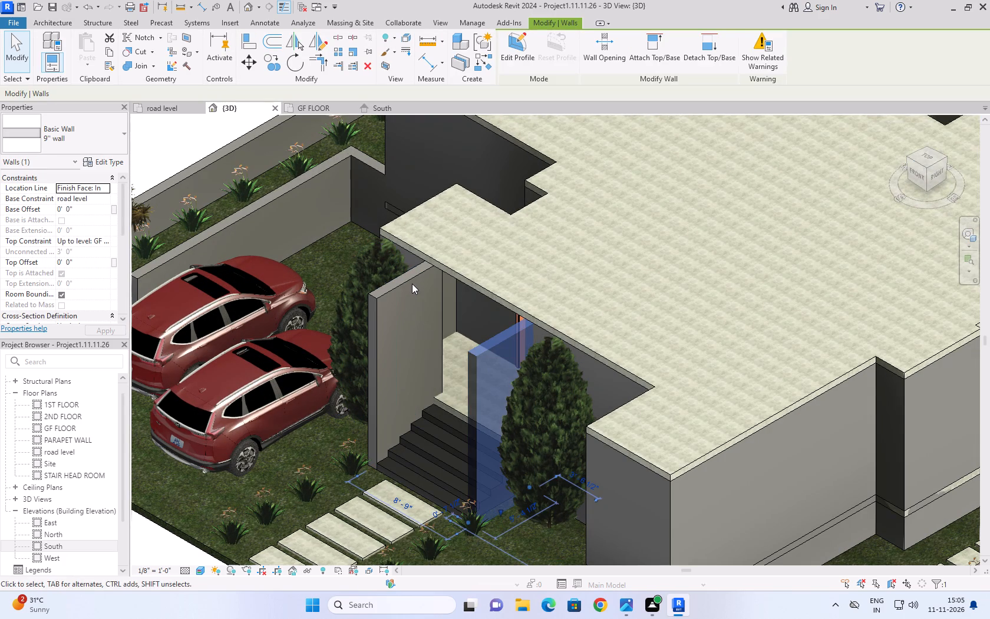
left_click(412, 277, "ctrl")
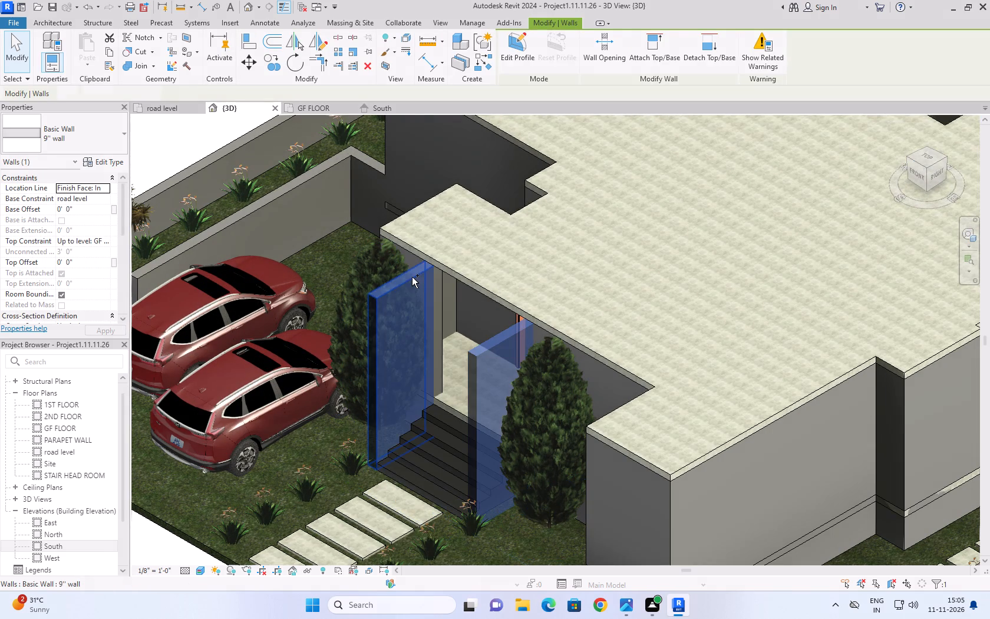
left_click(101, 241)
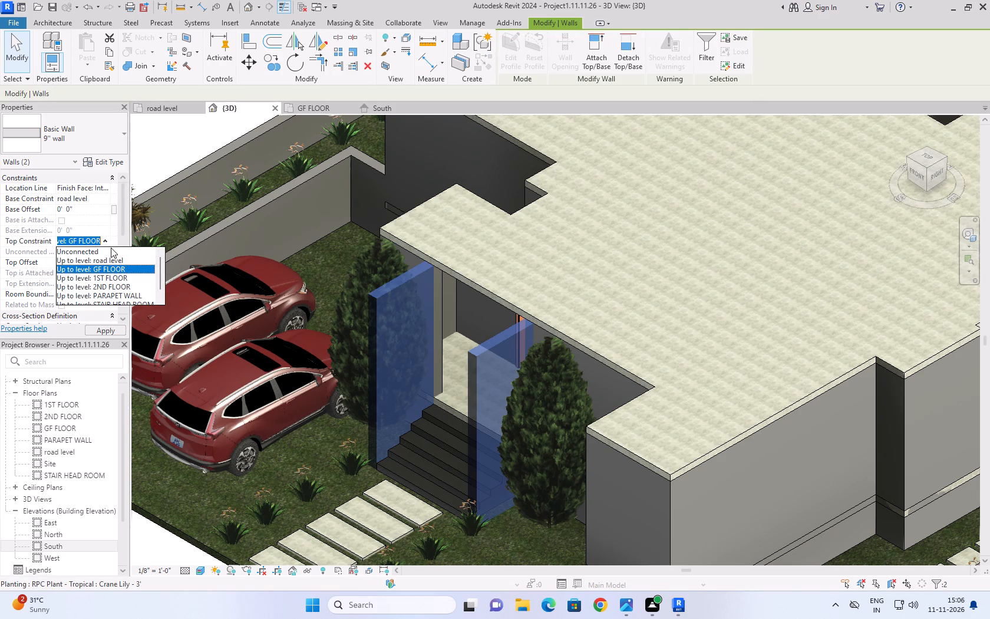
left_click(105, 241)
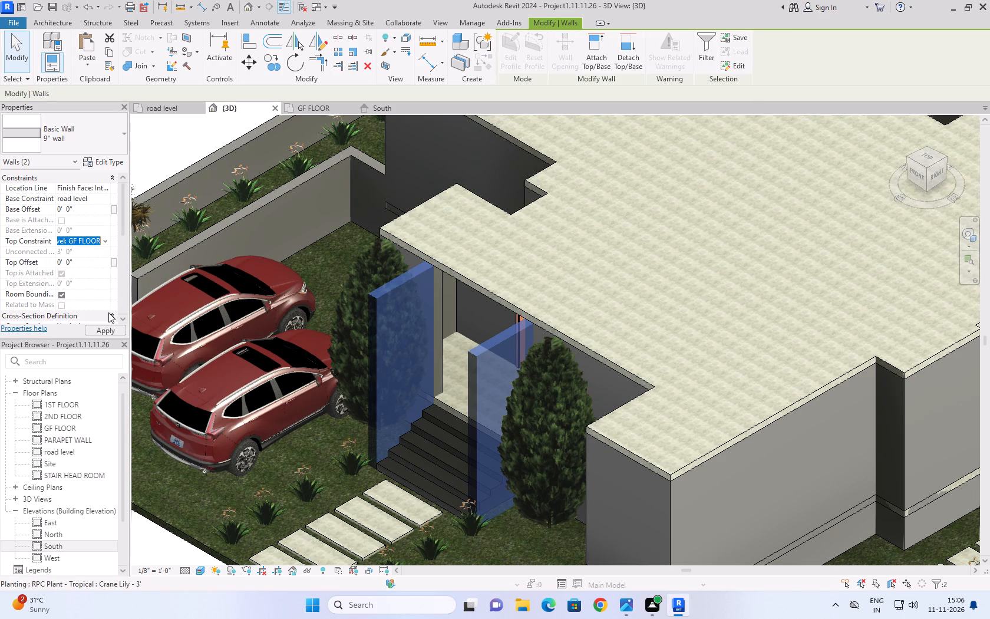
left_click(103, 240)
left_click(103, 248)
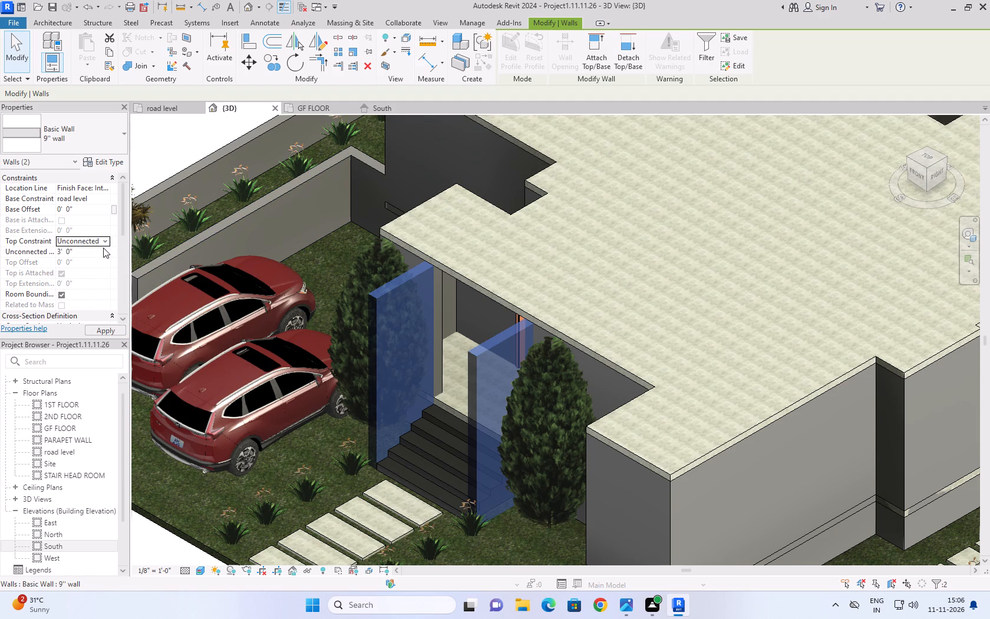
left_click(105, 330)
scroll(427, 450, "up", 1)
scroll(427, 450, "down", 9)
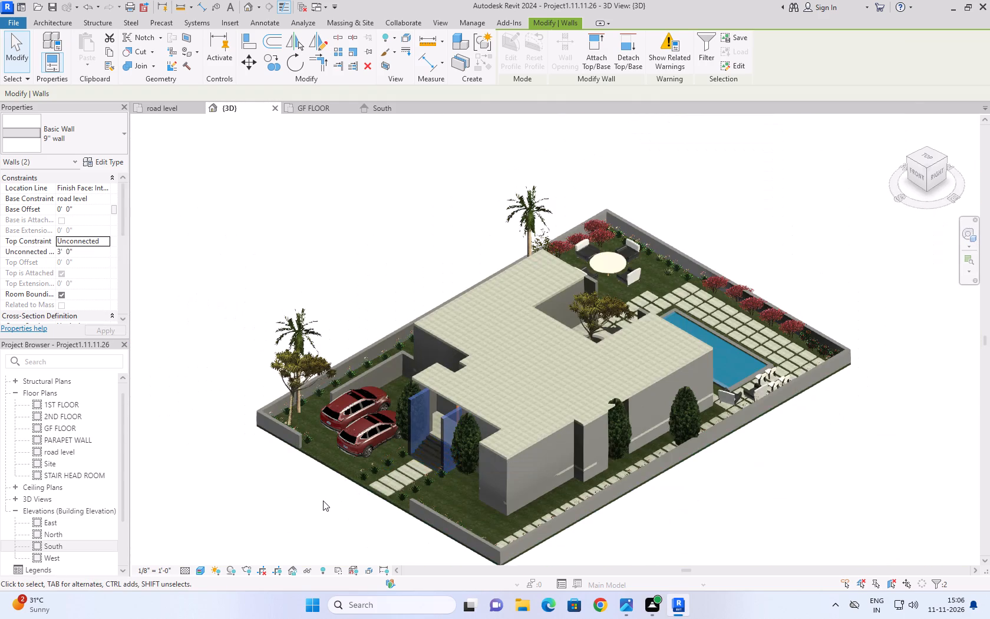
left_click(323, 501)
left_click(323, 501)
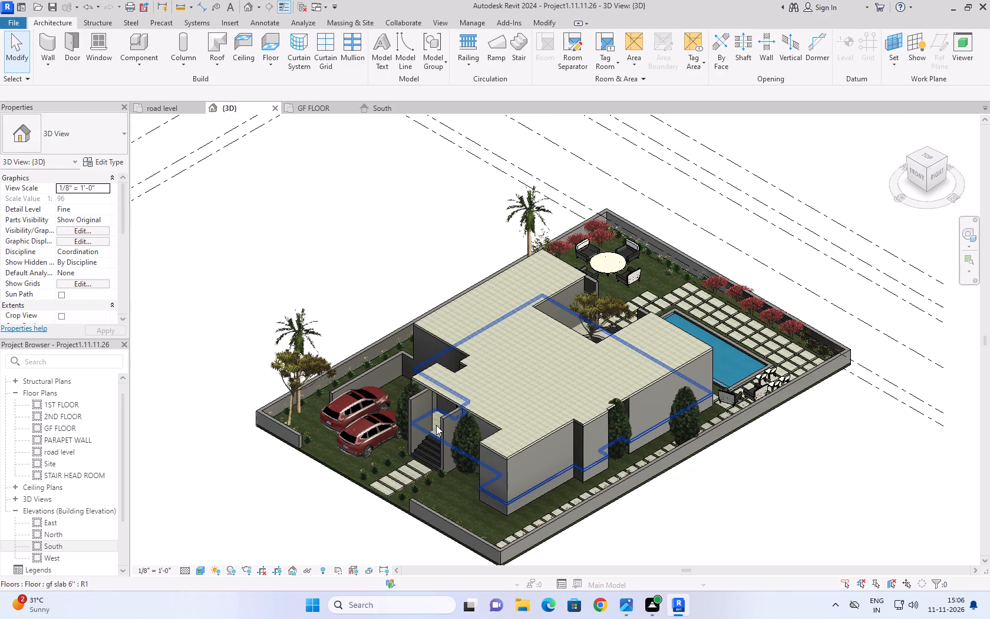
Delete the two tall 9" walls flanking the entrance steps.
scroll(436, 425, "up", 8)
left_click(480, 396)
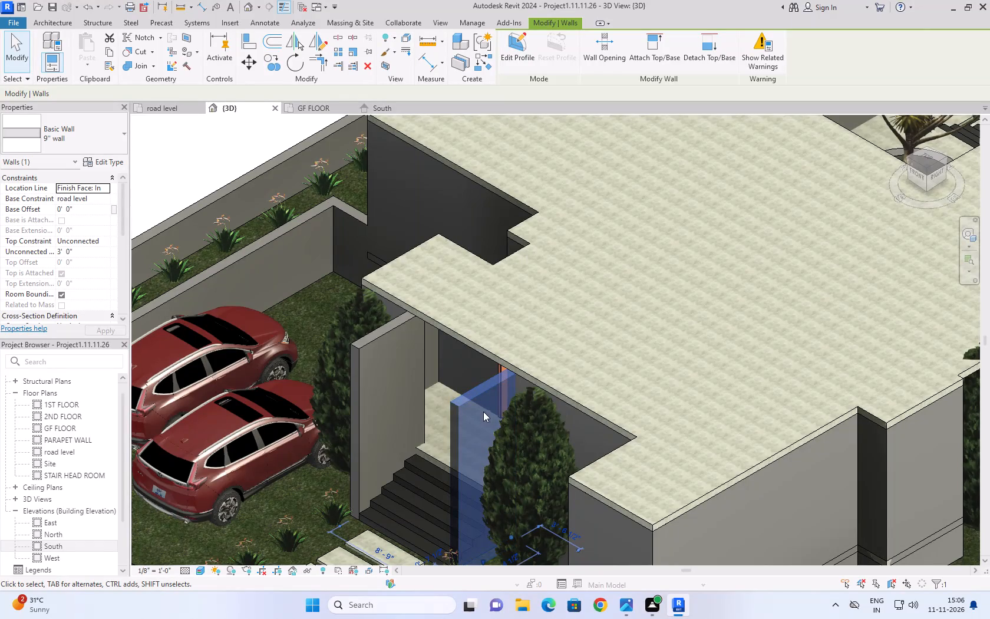
left_click(364, 341)
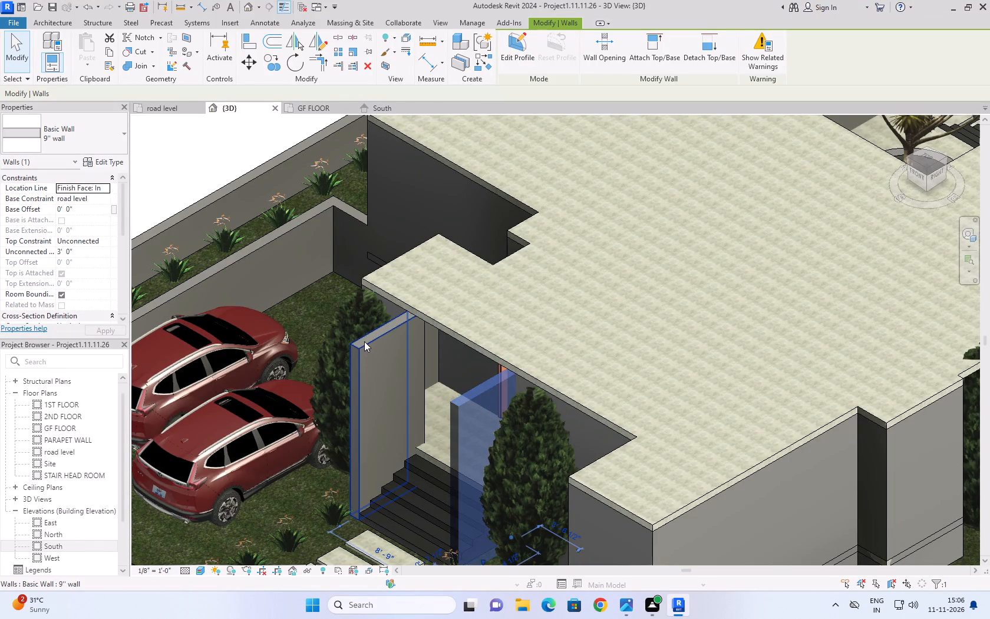
left_click_drag(364, 341, 272, 403)
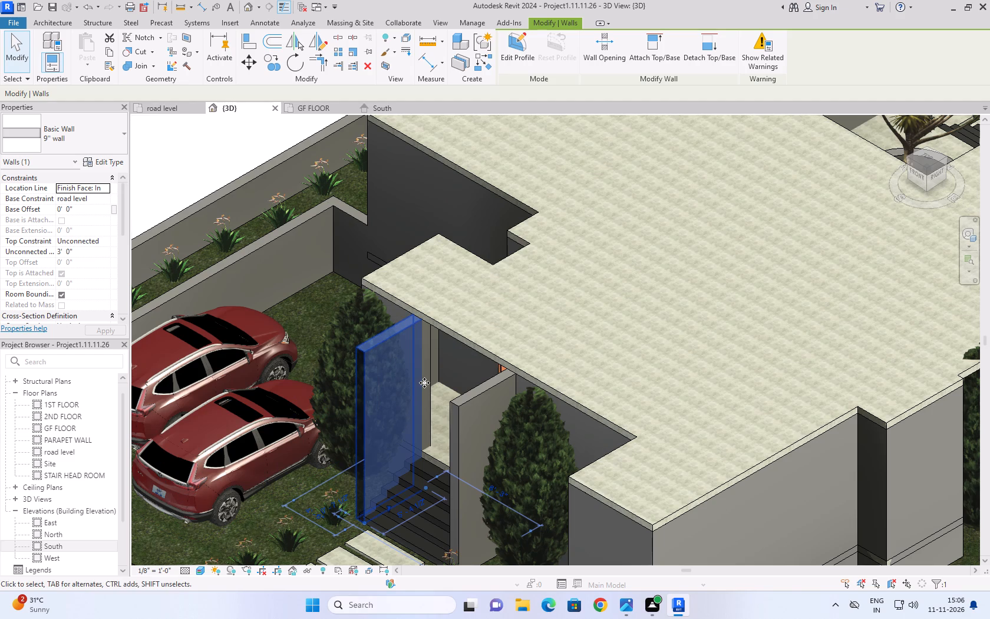
middle_click_drag(424, 383, 447, 382, "shift")
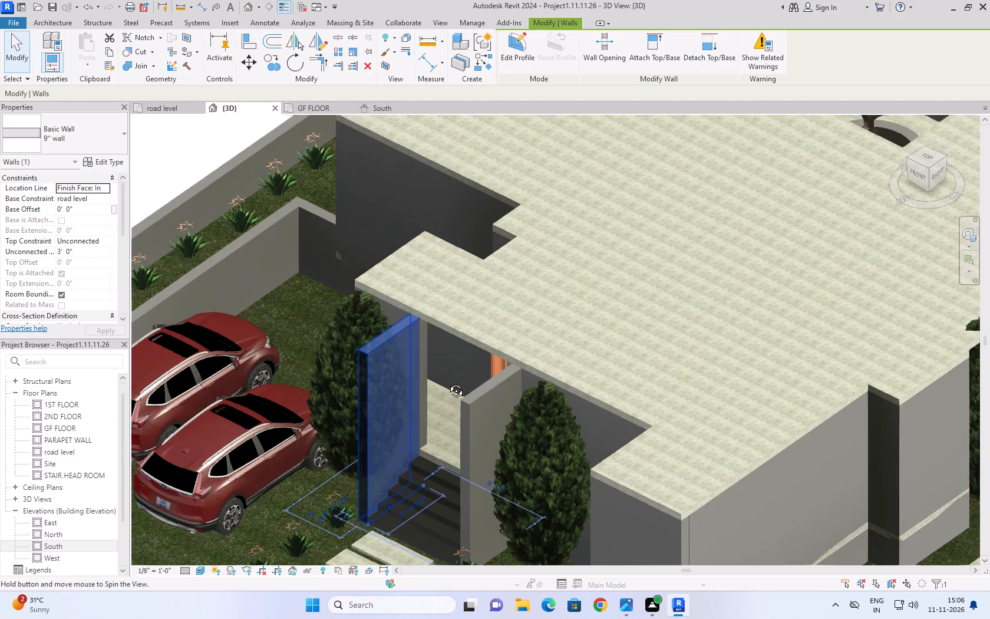
middle_click_drag(447, 382, 575, 235, "shift")
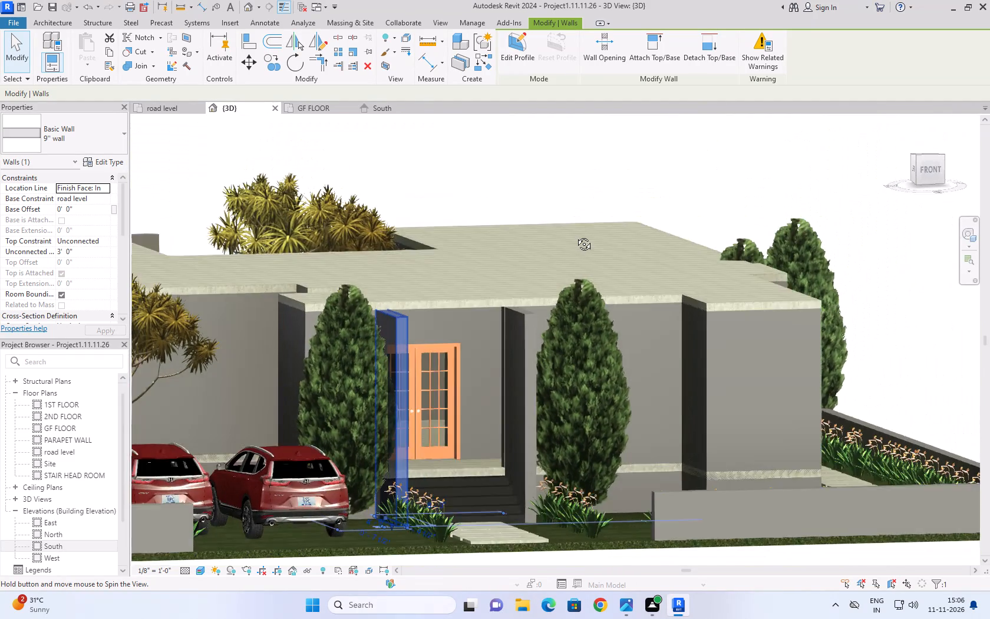
middle_click_drag(575, 235, 517, 373, "shift")
left_click(521, 359)
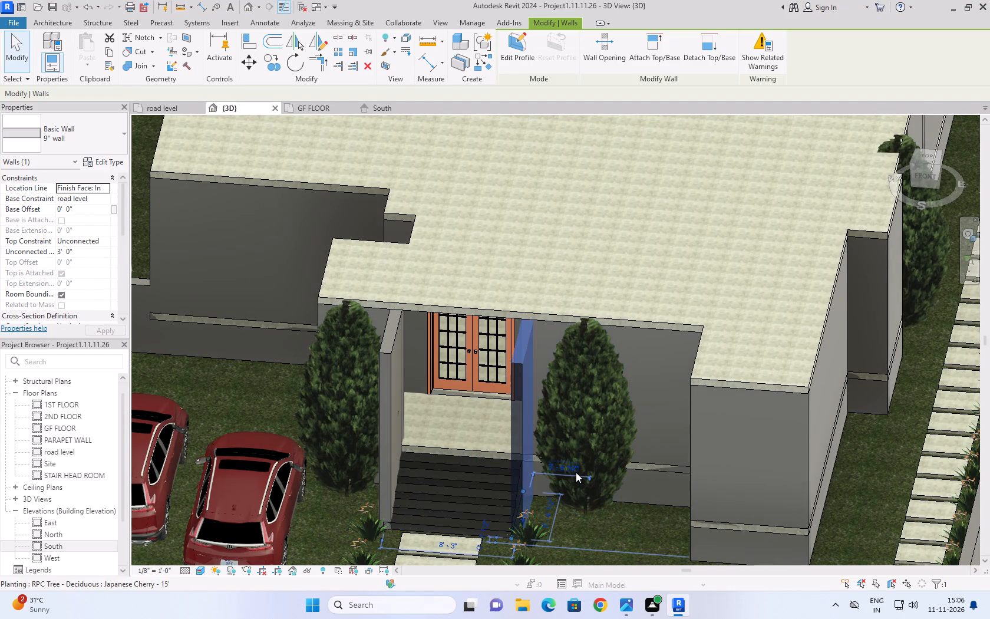
key("Delete")
left_click(391, 347)
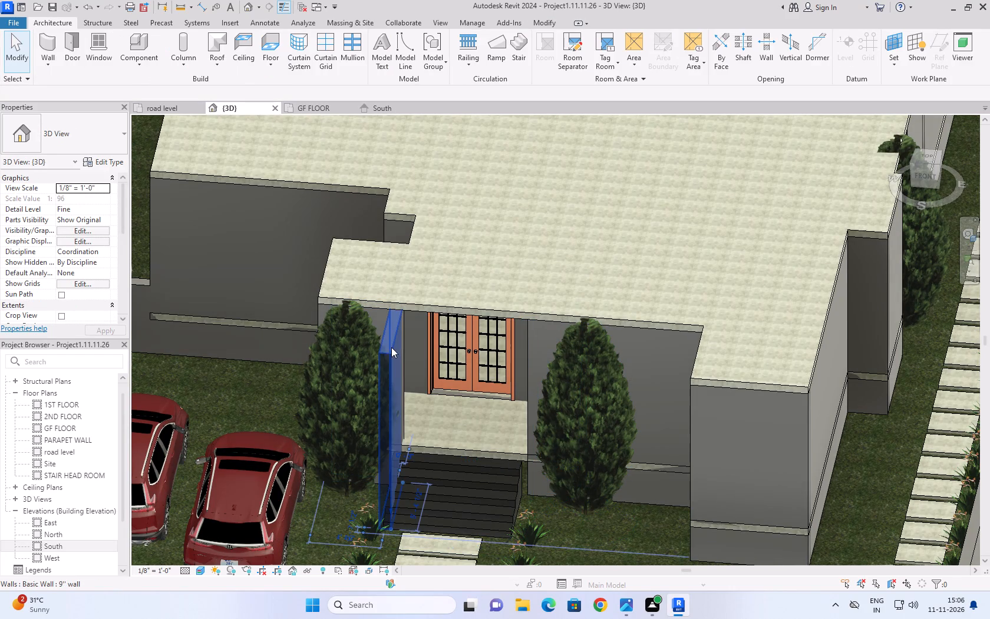
key("Delete")
Restore the home 3D orientation and examine the entrance steps and the slab above them.
scroll(486, 425, "down", 9)
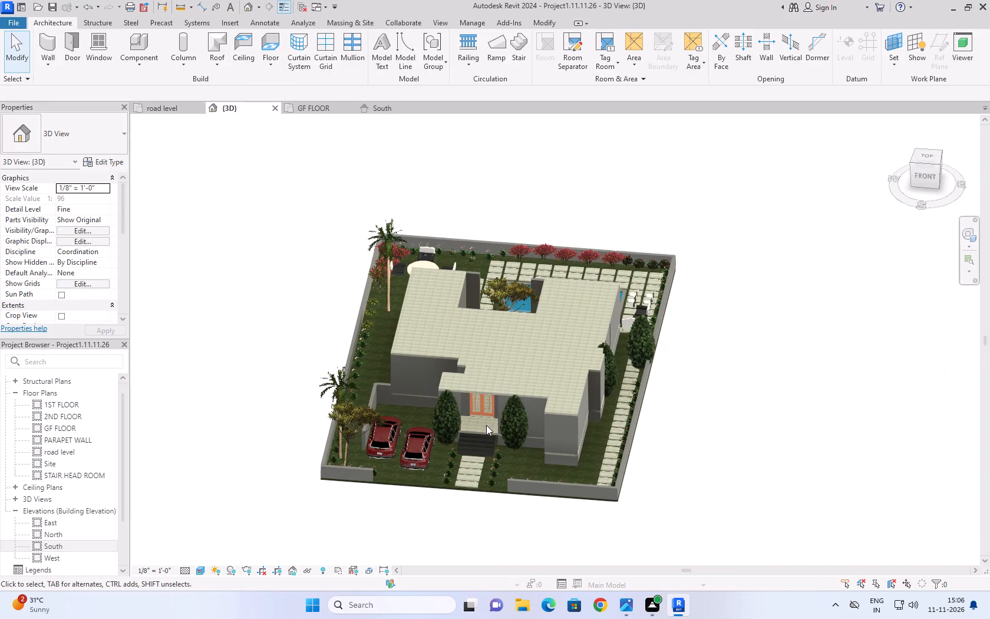
left_click(900, 123)
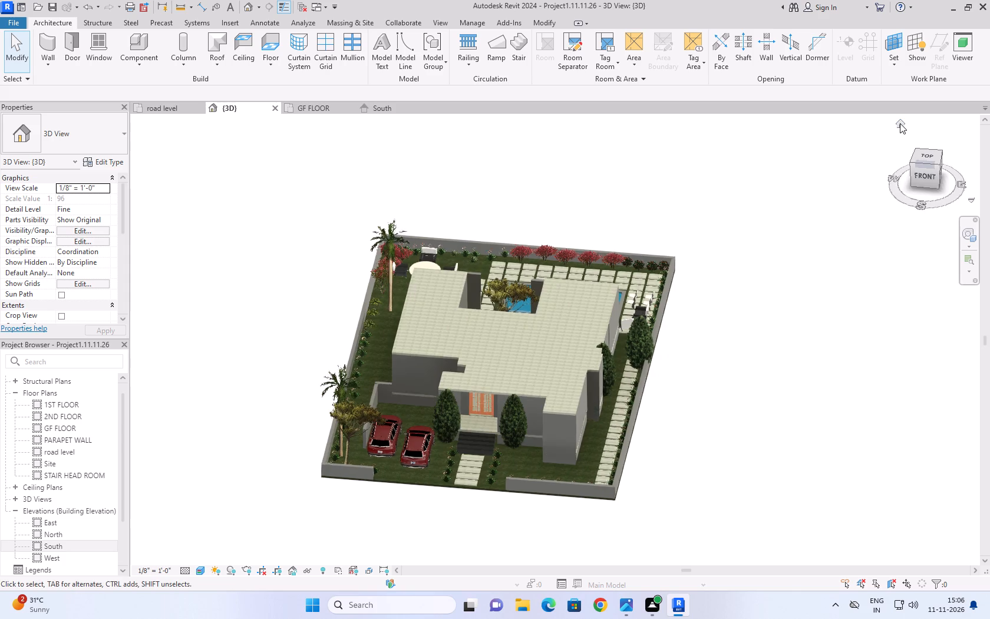
scroll(614, 462, "up", 6)
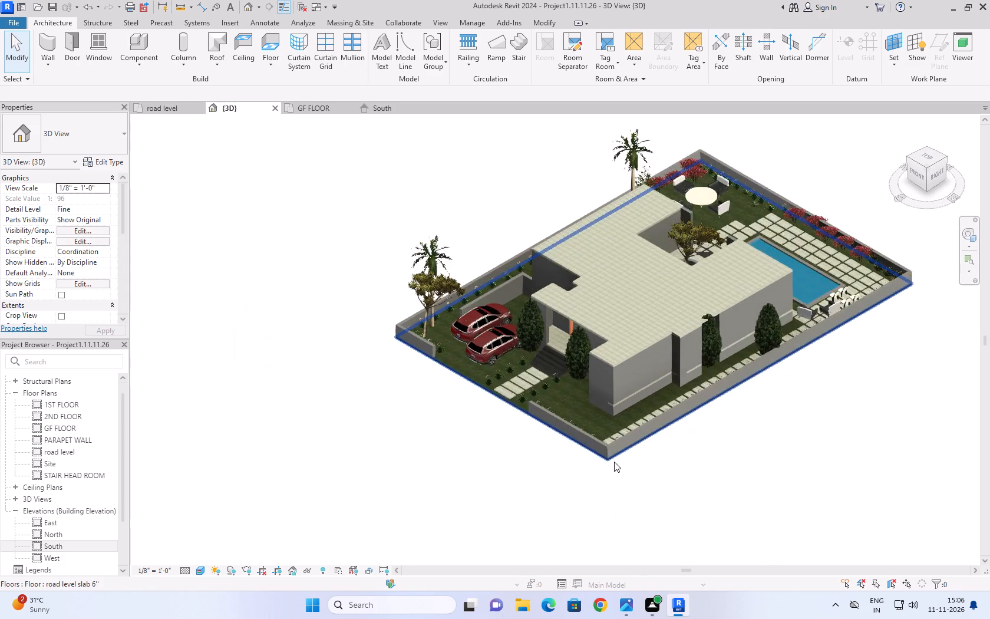
scroll(614, 462, "up", 2)
scroll(547, 290, "up", 1)
middle_click_drag(547, 290, 488, 432)
scroll(433, 470, "up", 2)
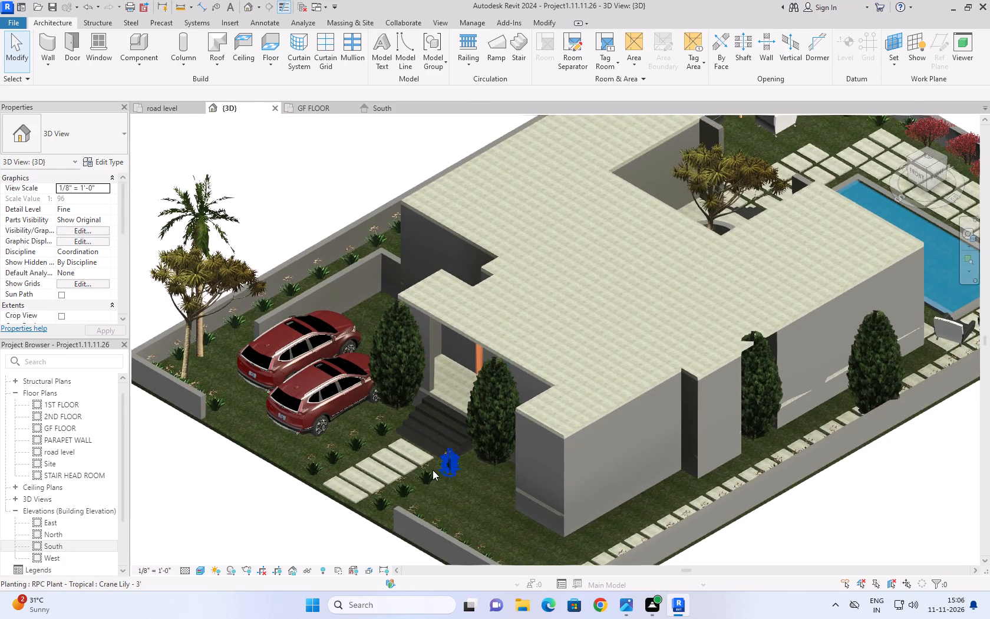
In the road level plan, nudge the Japanese Cherry tree right of the entrance steps about 3' right and 2' toward the front boundary.
scroll(433, 470, "up", 2)
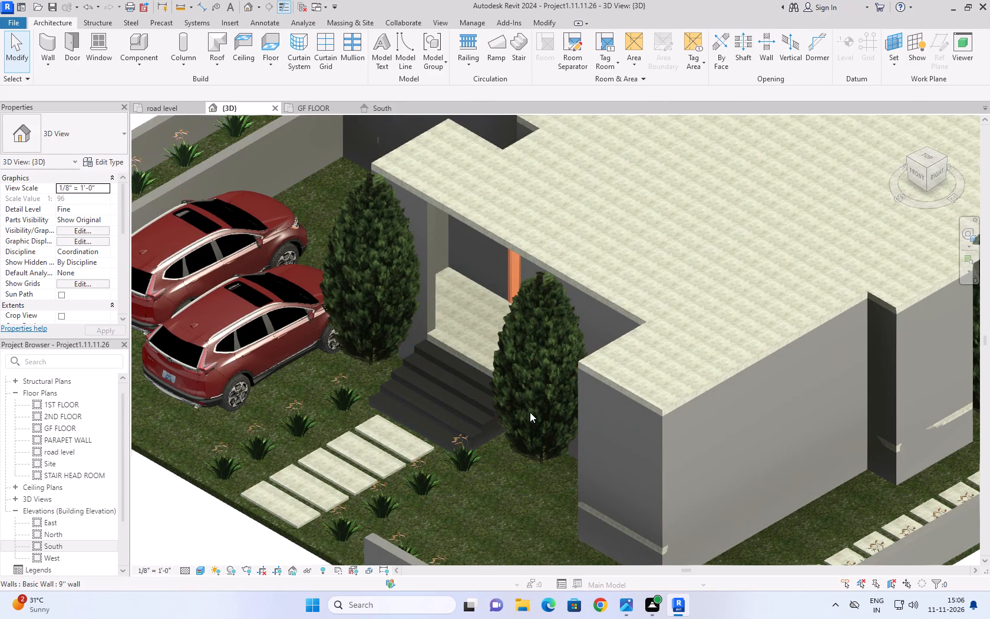
left_click(163, 110)
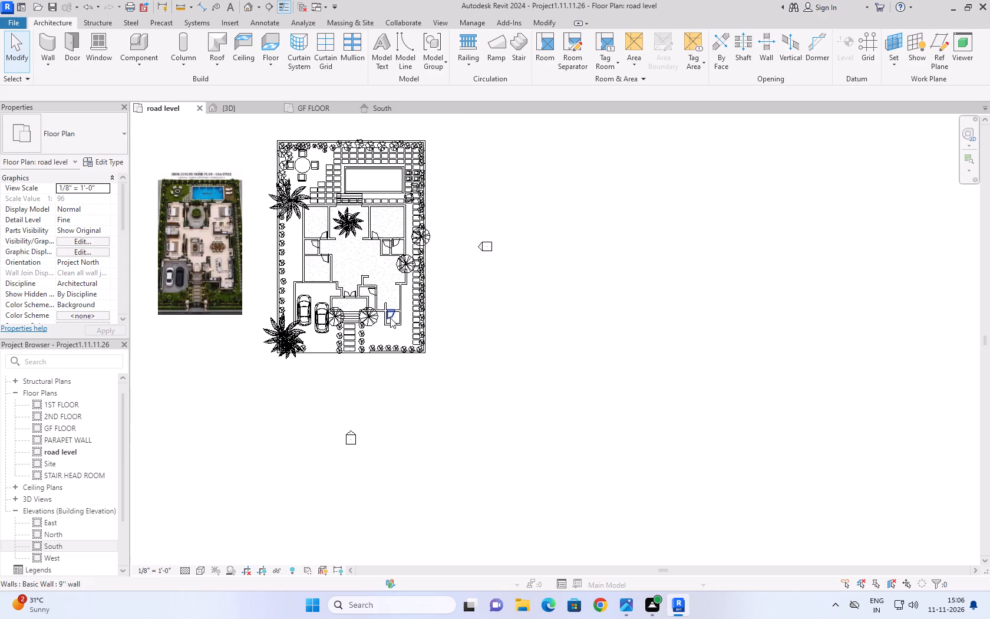
scroll(390, 317, "up", 10)
left_click(339, 309)
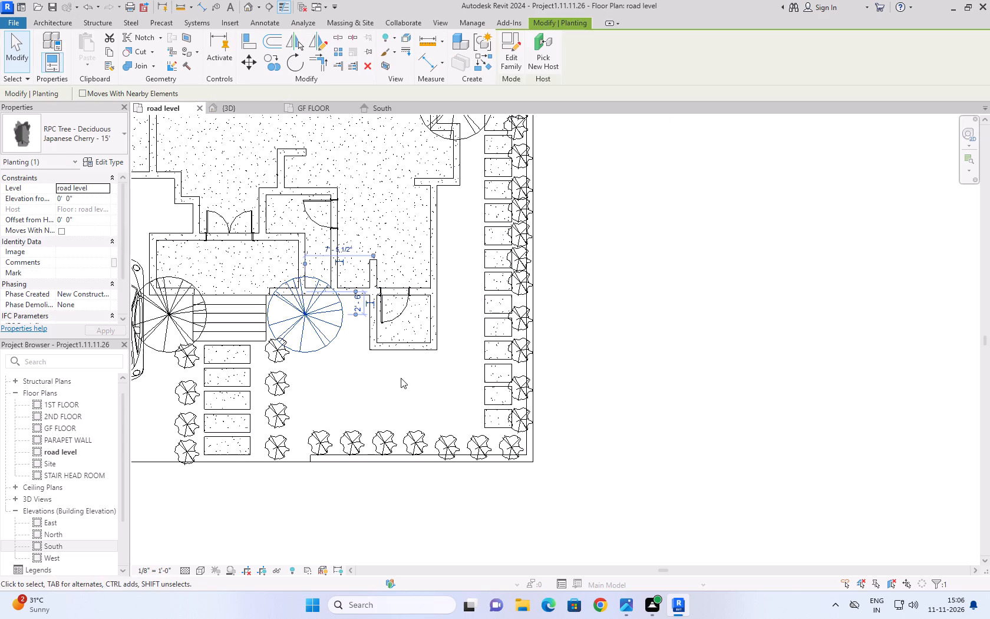
key("Right")
key("Right")
key("Down")
key("Down")
key("Right")
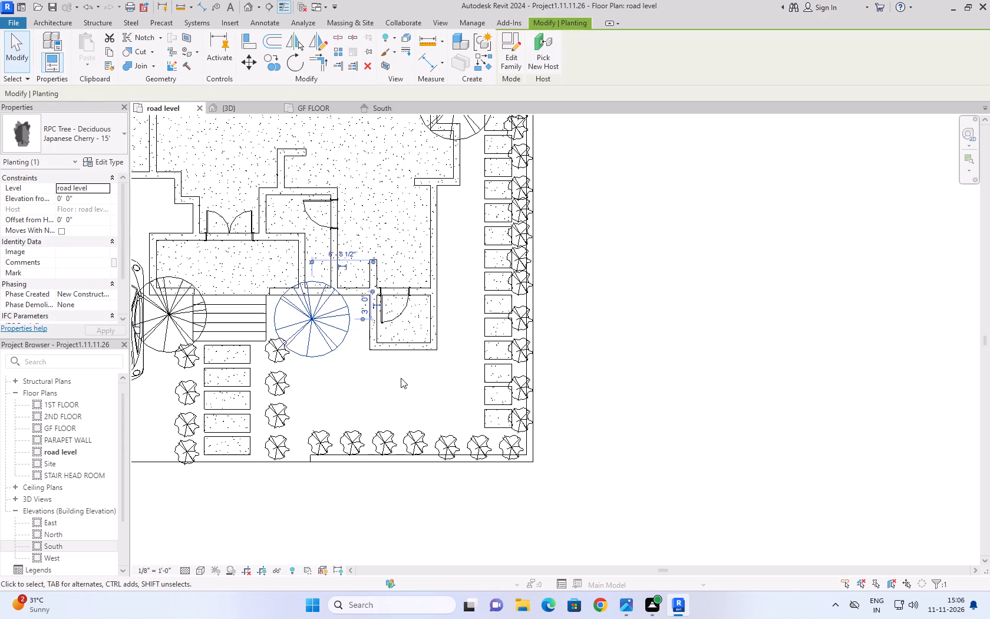
key("Right")
key("Right")
key("Down")
key("Down")
key("Down")
key("Down")
key("Down")
key("Down")
key("Right")
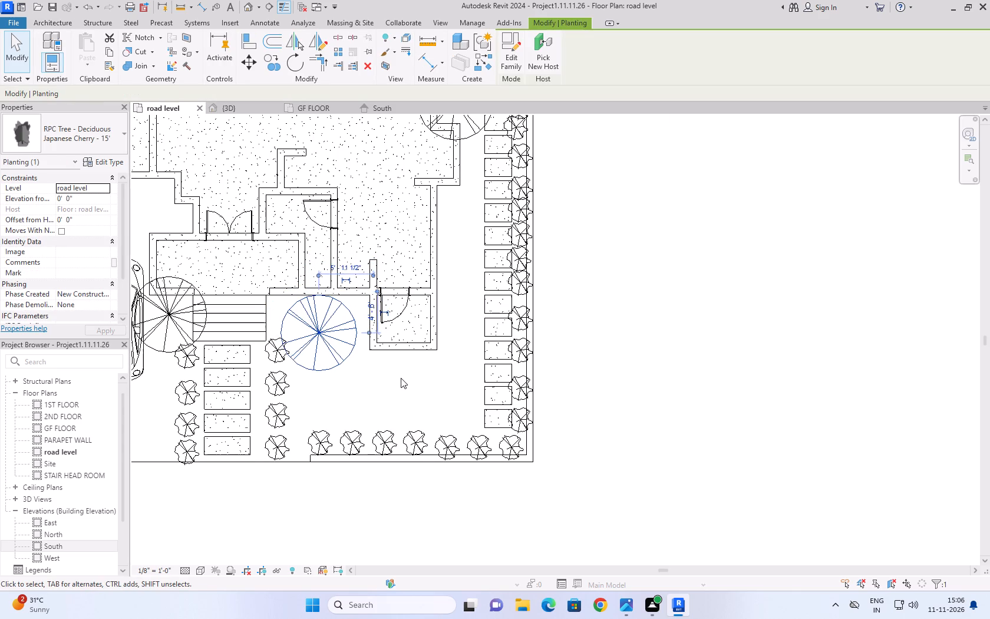
key("Right")
key("Right")
key("Right")
key("Right")
key("Right")
key("Right")
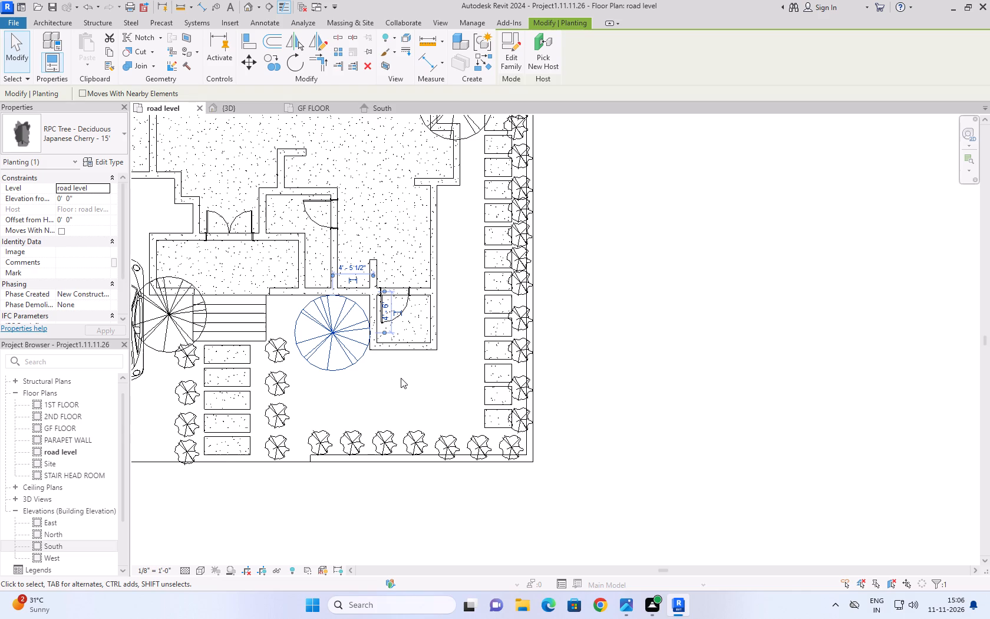
left_click(246, 114)
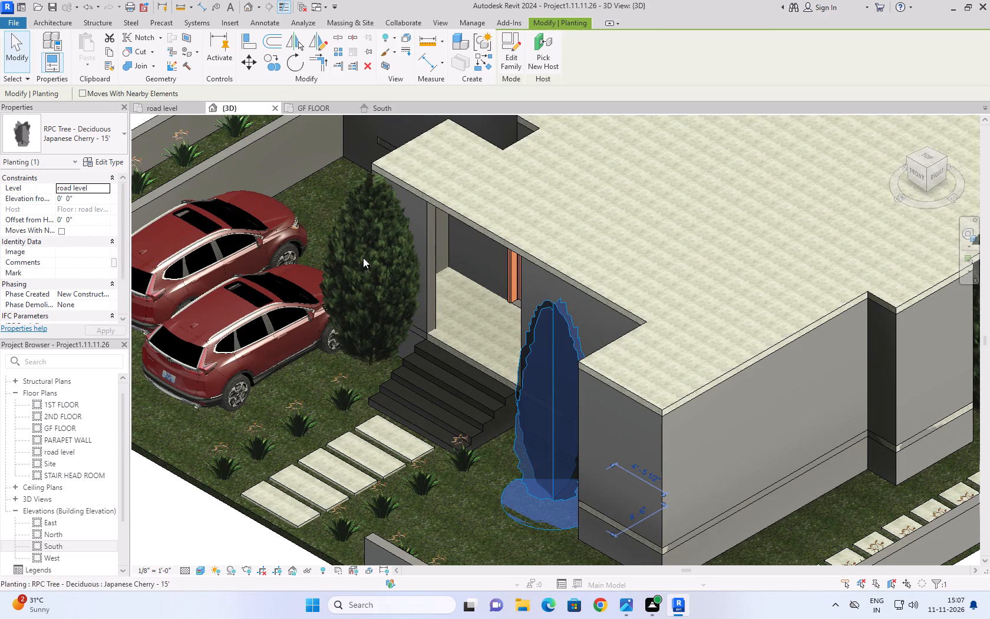
left_click(159, 503)
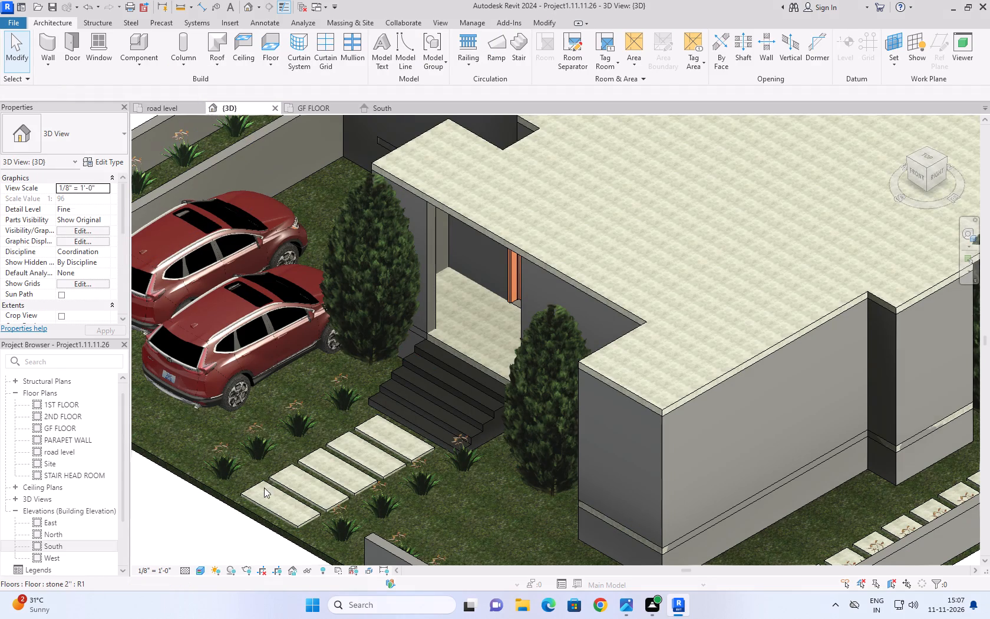
Examine the entrance porch, door, steps and flanking trees in 3D from the front, up close and with the whole villa in view.
scroll(428, 248, "up", 7)
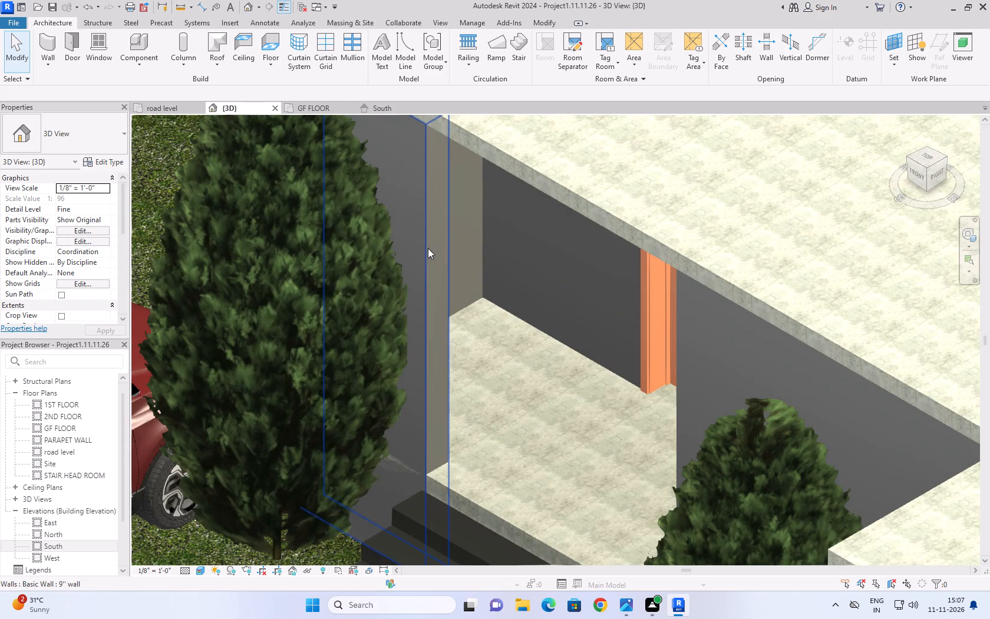
middle_click_drag(514, 393, 539, 402)
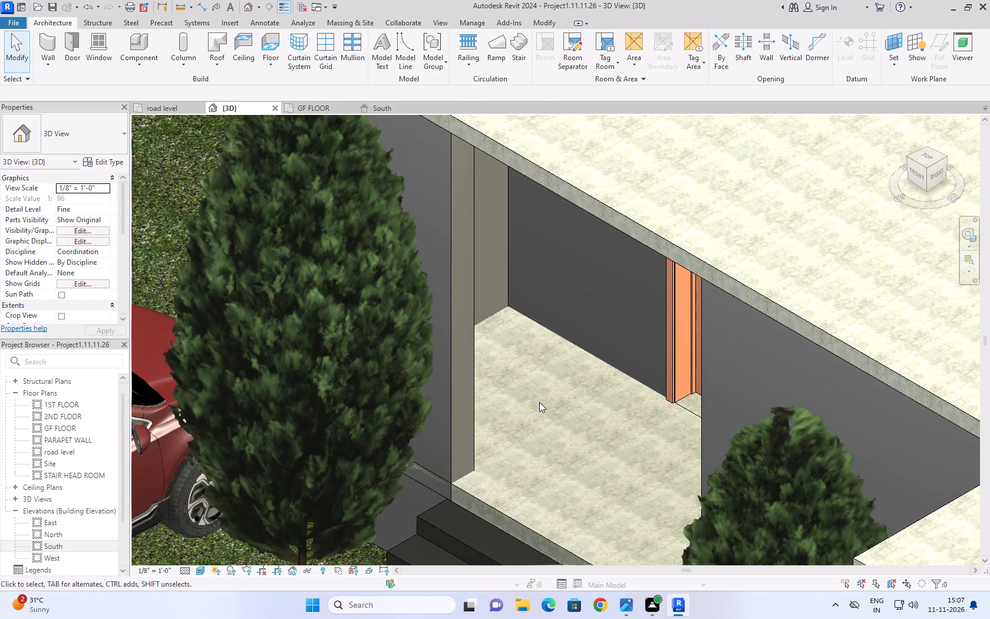
middle_click_drag(539, 402, 609, 383, "shift")
middle_click_drag(926, 283, 892, 300)
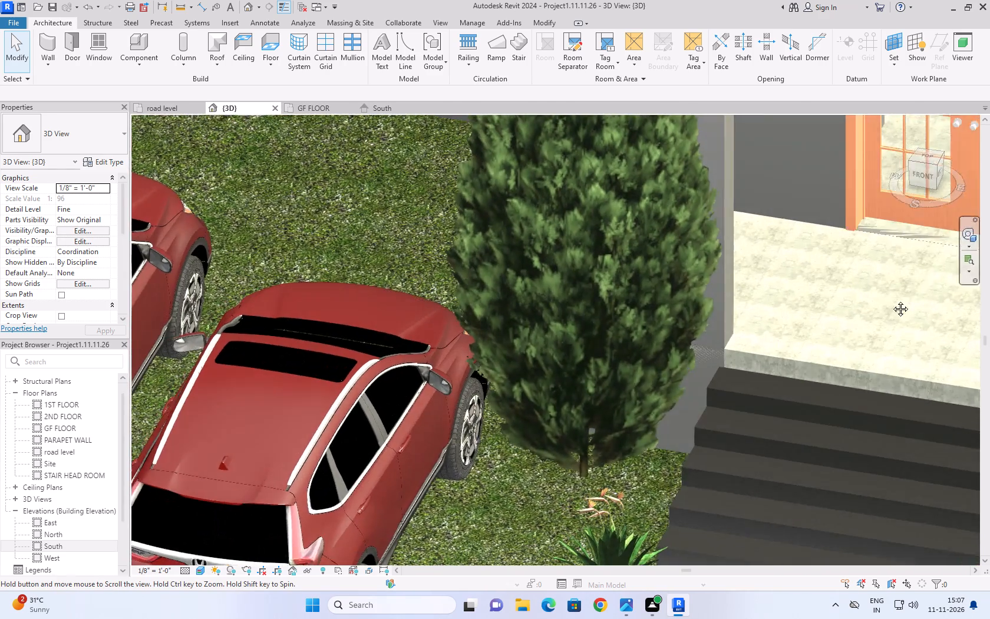
middle_click_drag(892, 300, 628, 409)
scroll(628, 409, "down", 11)
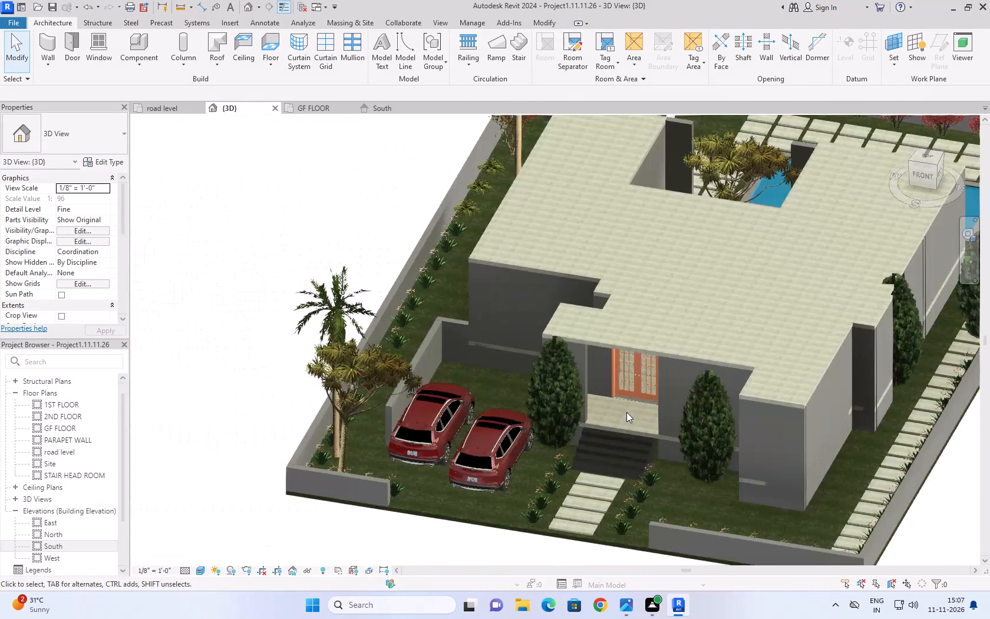
scroll(636, 382, "down", 3)
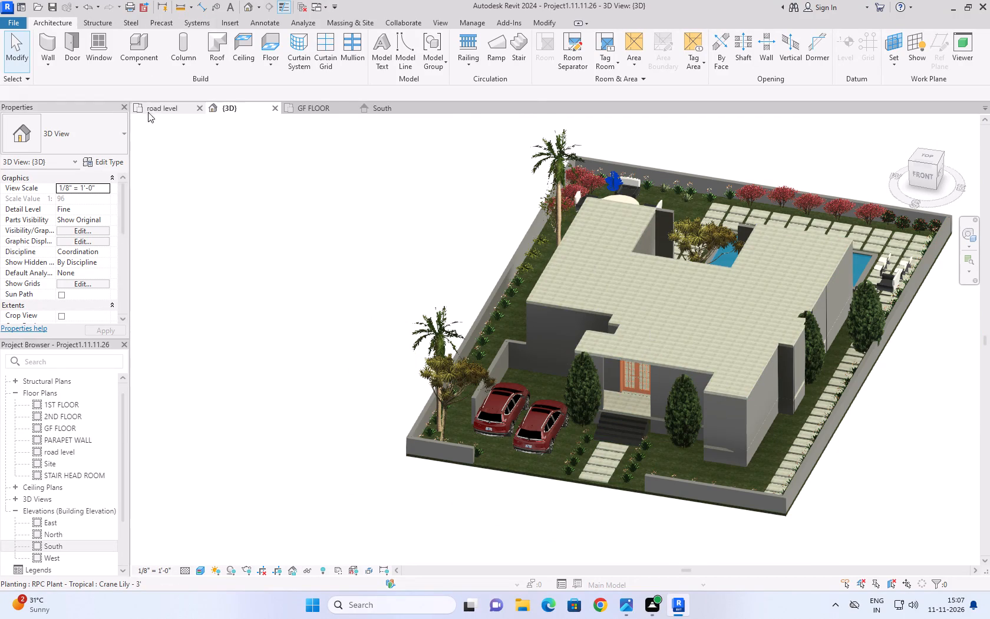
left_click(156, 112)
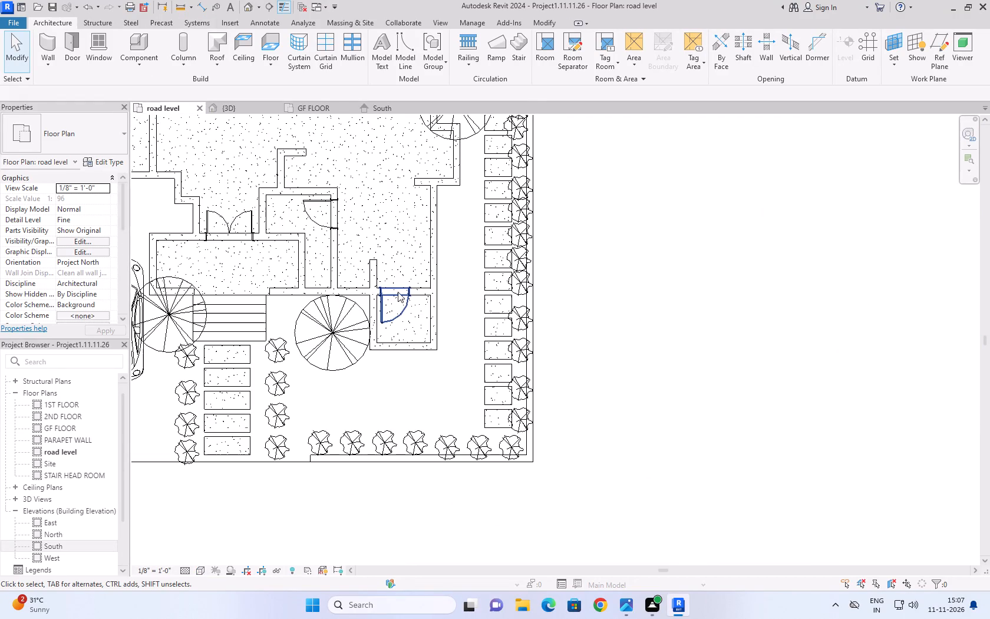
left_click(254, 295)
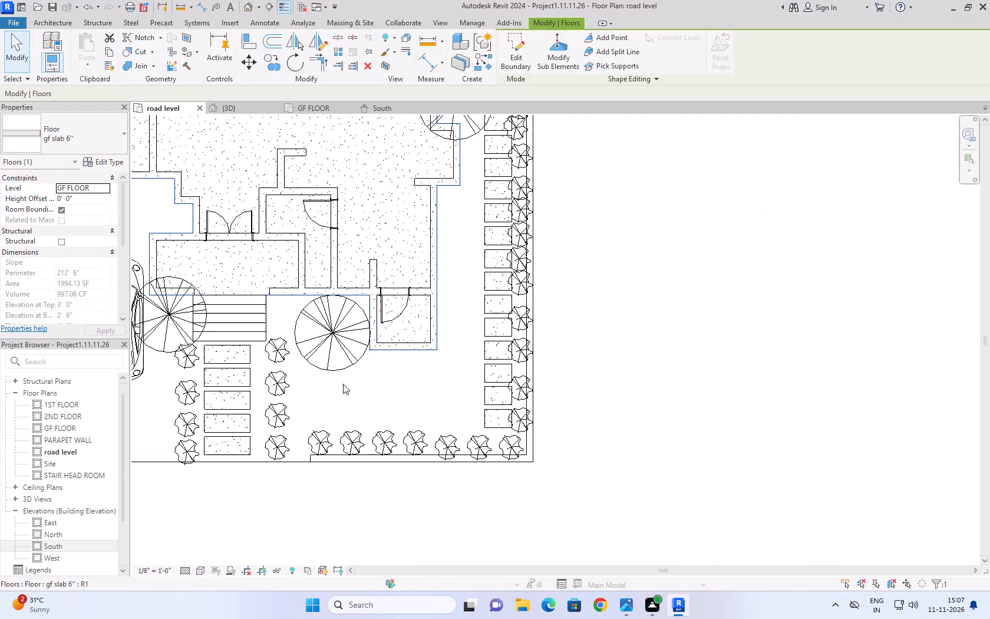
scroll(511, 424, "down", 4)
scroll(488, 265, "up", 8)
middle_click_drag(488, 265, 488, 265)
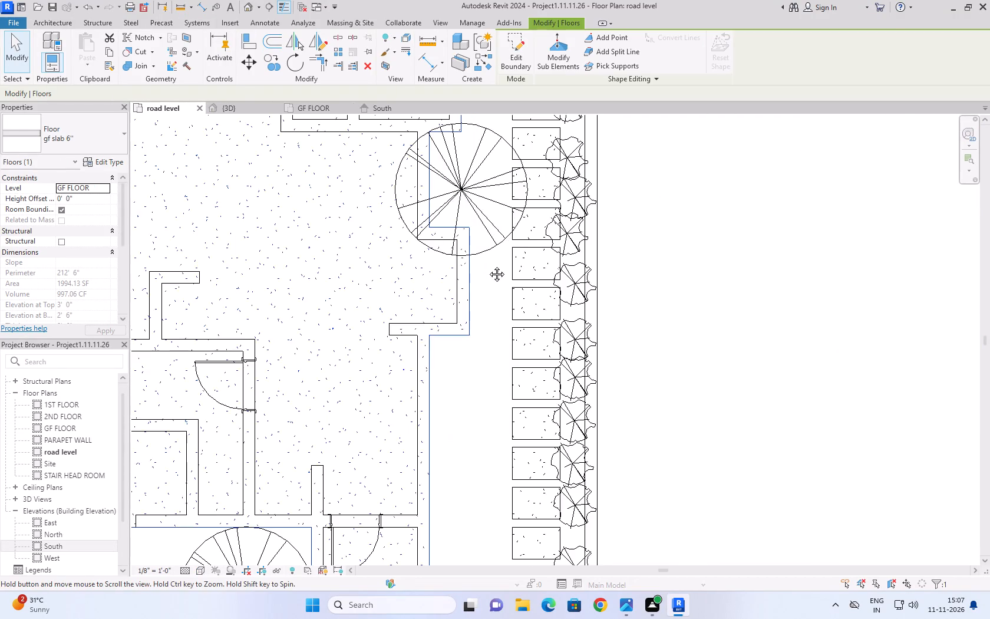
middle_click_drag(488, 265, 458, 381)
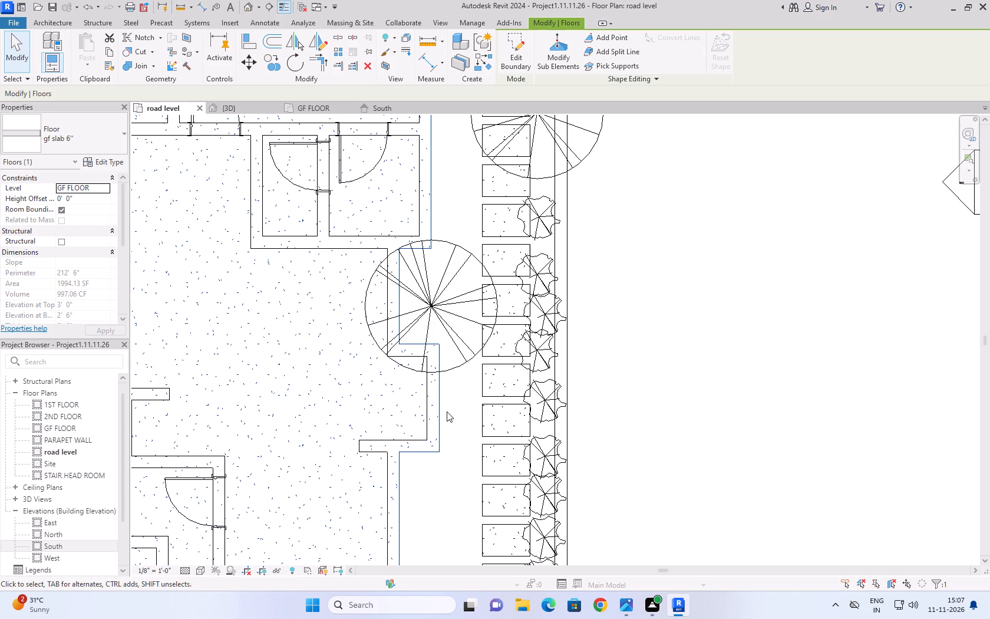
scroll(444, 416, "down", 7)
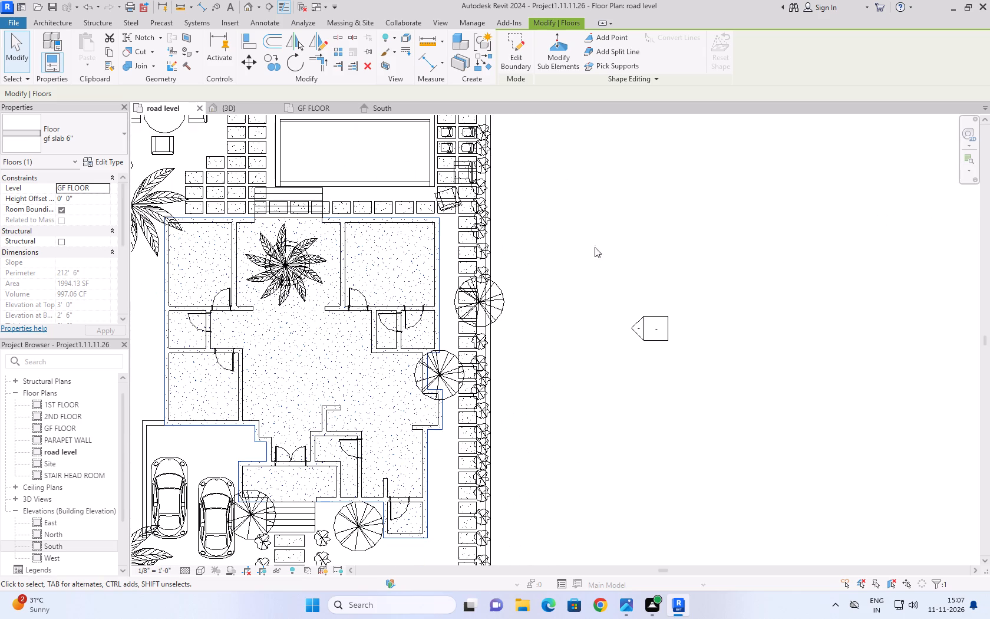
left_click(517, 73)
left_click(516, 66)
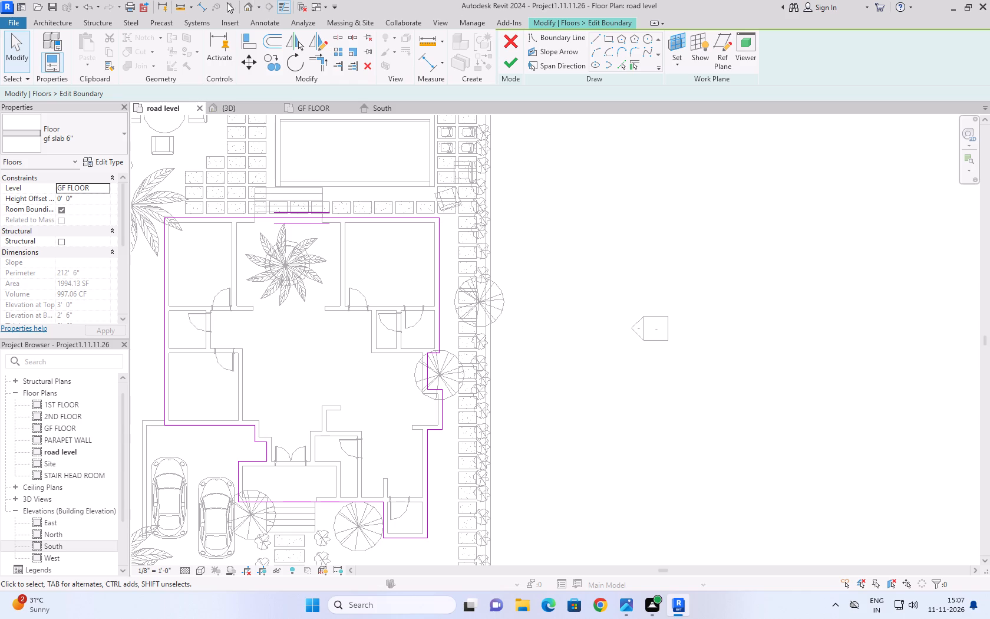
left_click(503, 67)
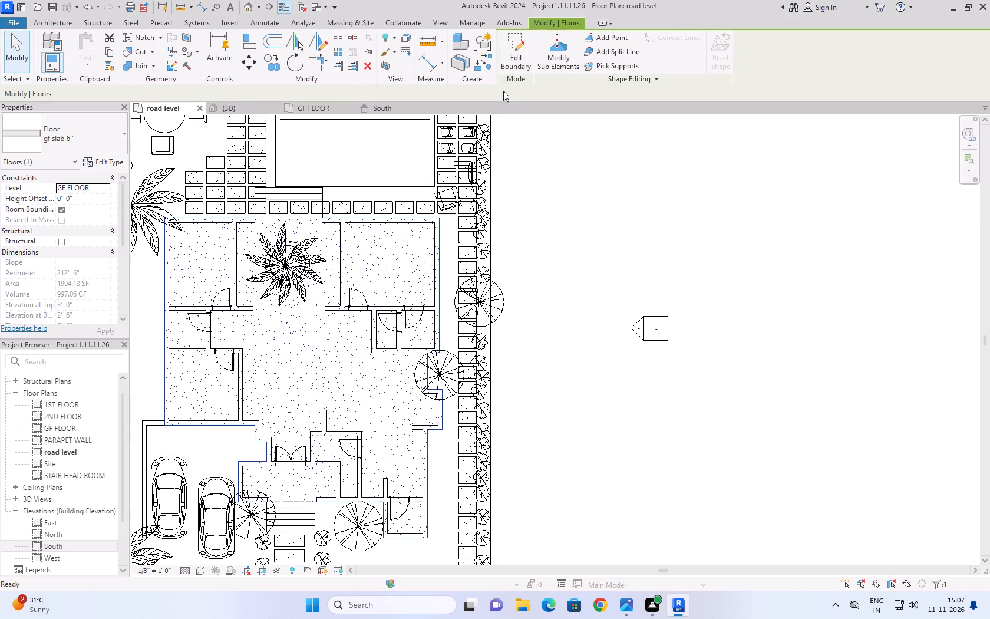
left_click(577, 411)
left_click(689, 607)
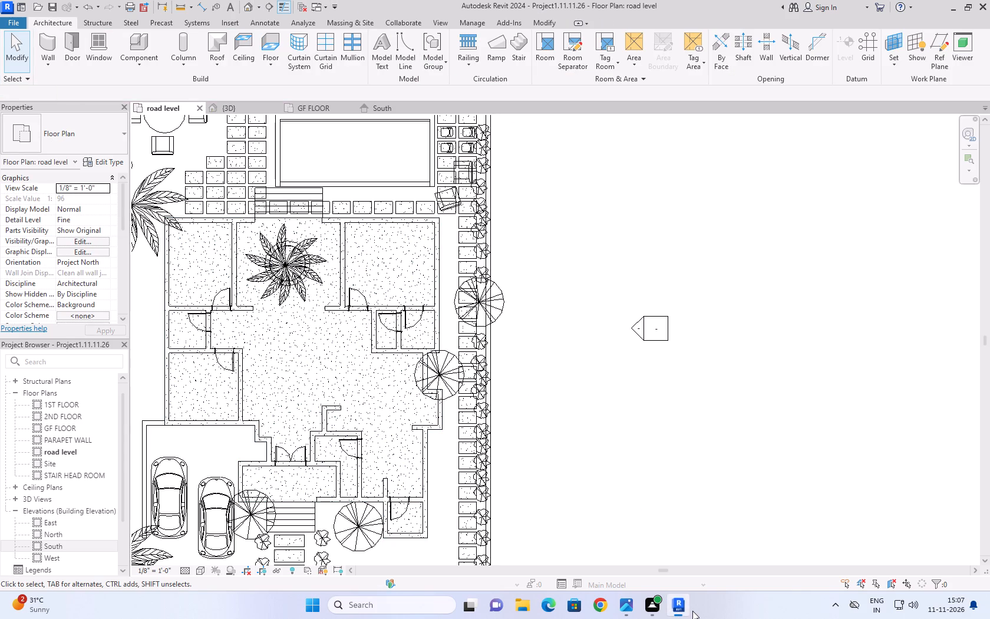
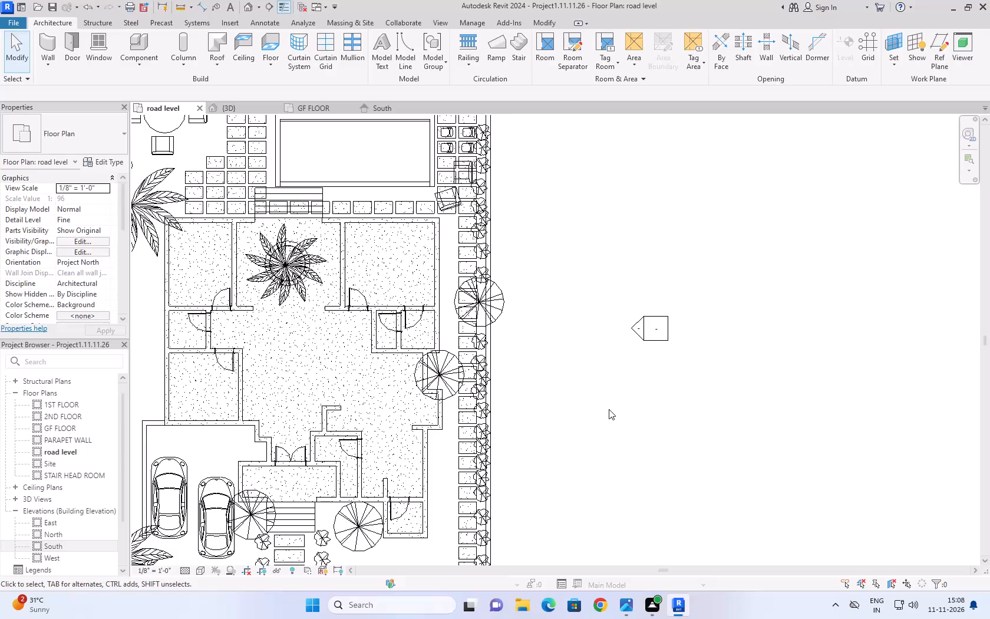
Compare the front entrance and utility area of the road level plan with the reference house plan image beside it.
scroll(644, 432, "down", 5)
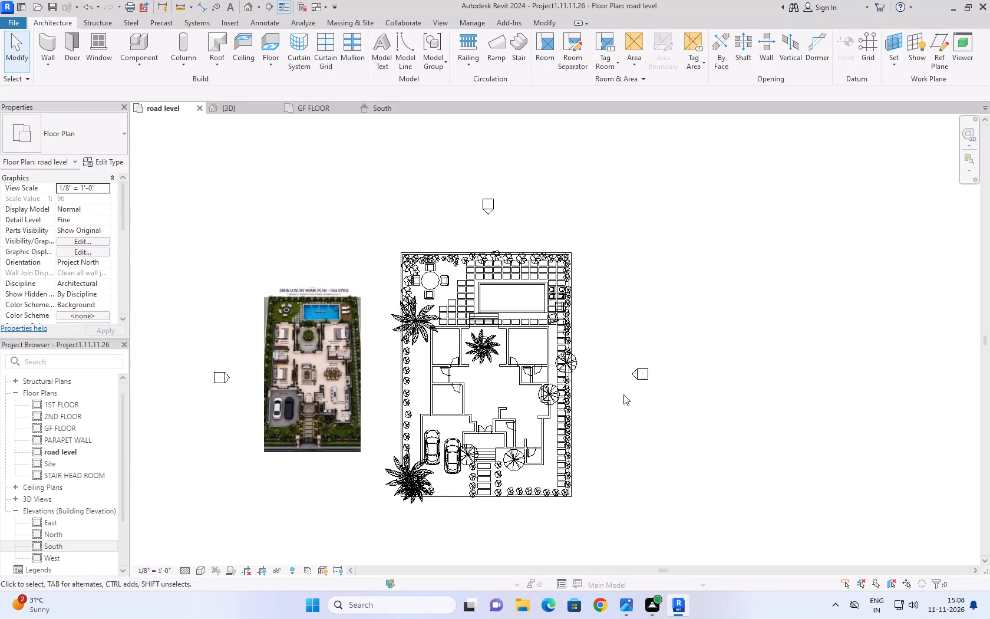
scroll(623, 394, "down", 3)
scroll(466, 528, "up", 7)
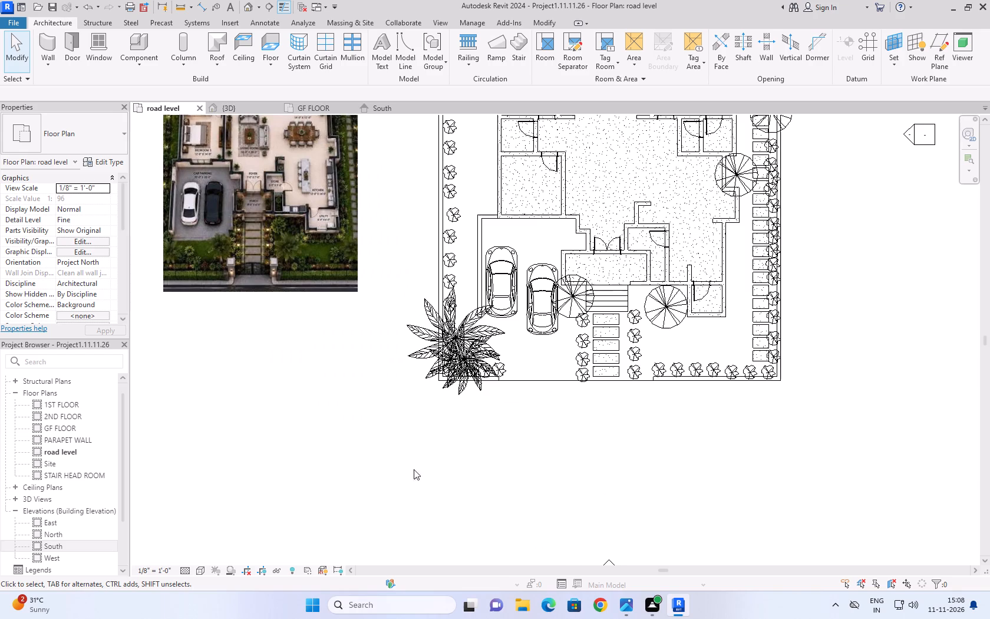
scroll(324, 450, "down", 4)
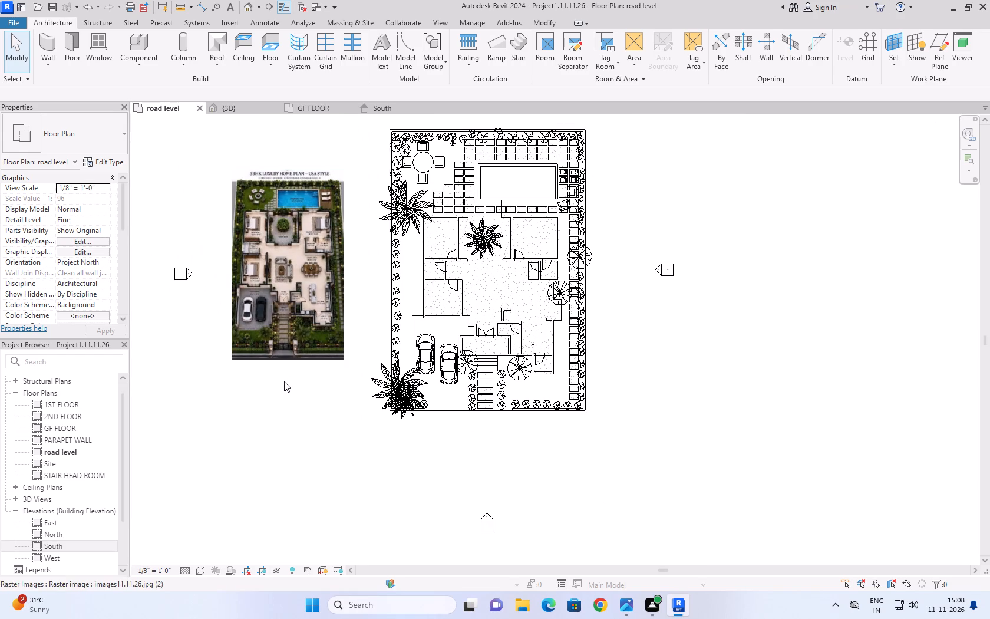
scroll(286, 358, "up", 3)
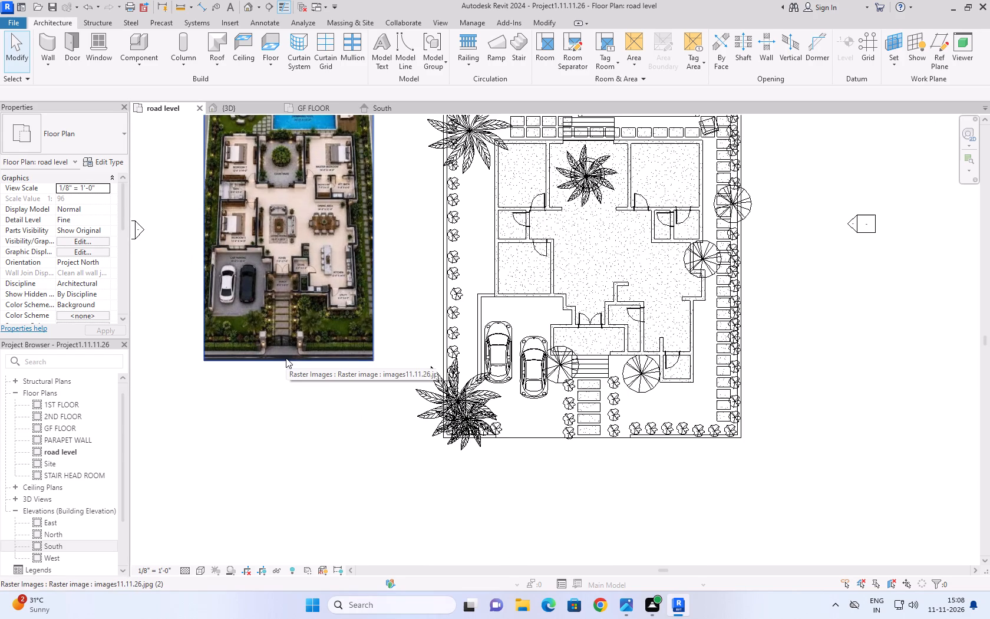
scroll(285, 353, "up", 7)
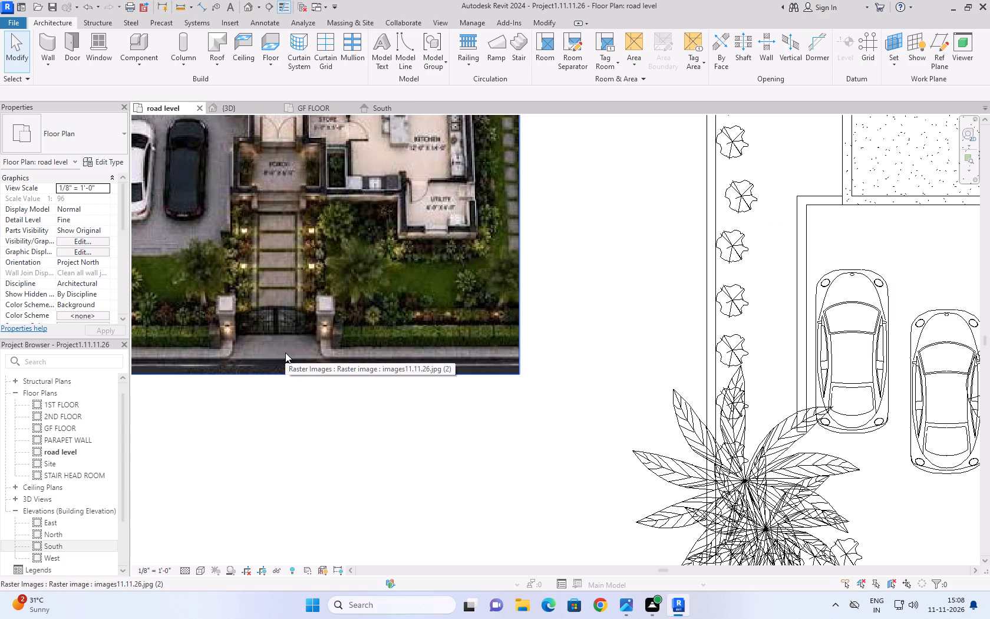
scroll(285, 353, "down", 3)
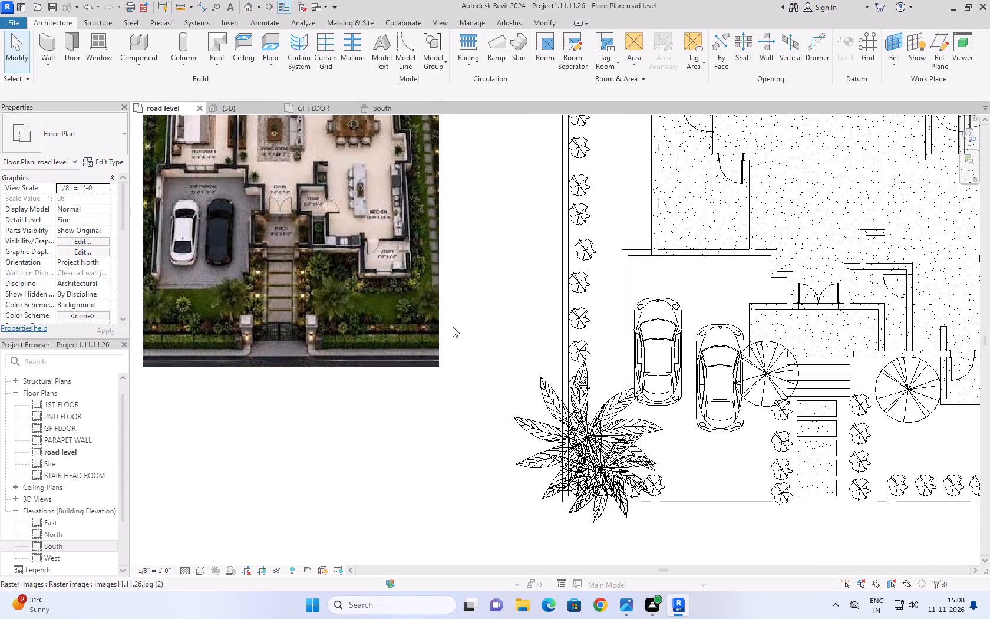
middle_click_drag(461, 314, 453, 350)
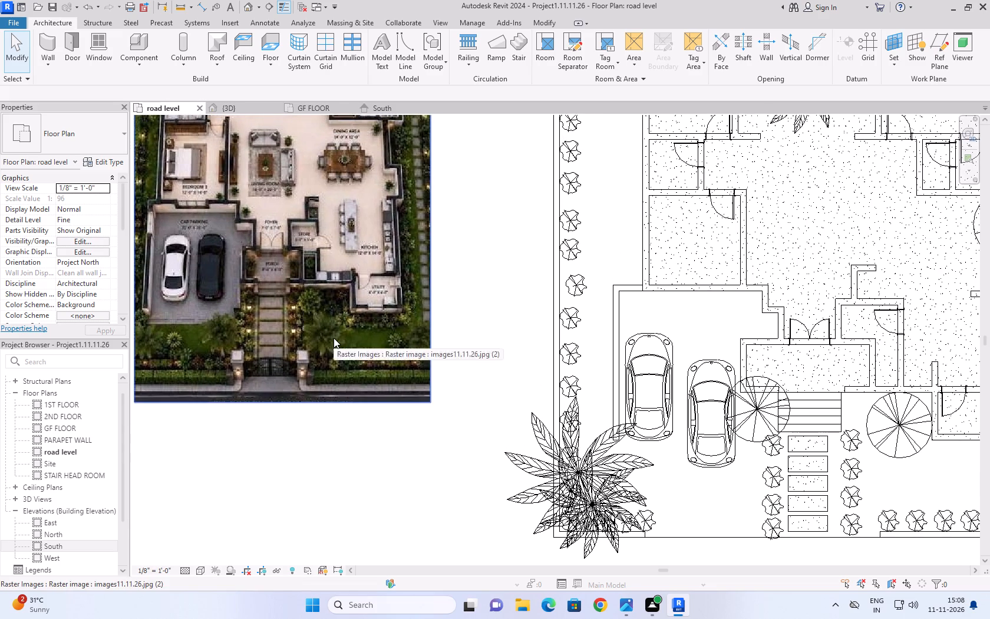
scroll(480, 291, "down", 5)
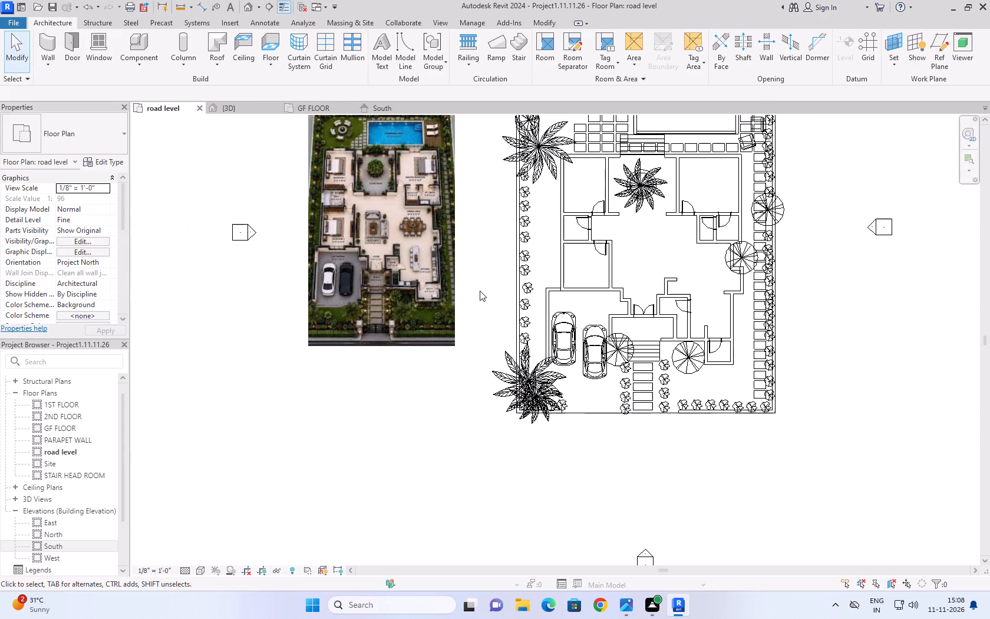
scroll(725, 350, "up", 3)
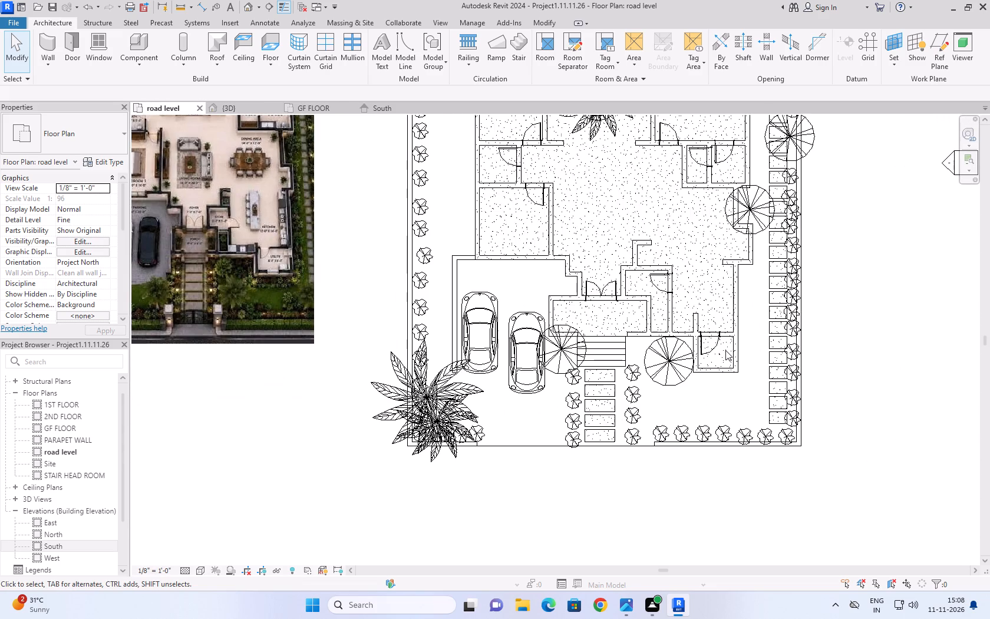
scroll(725, 350, "up", 1)
scroll(483, 218, "up", 1)
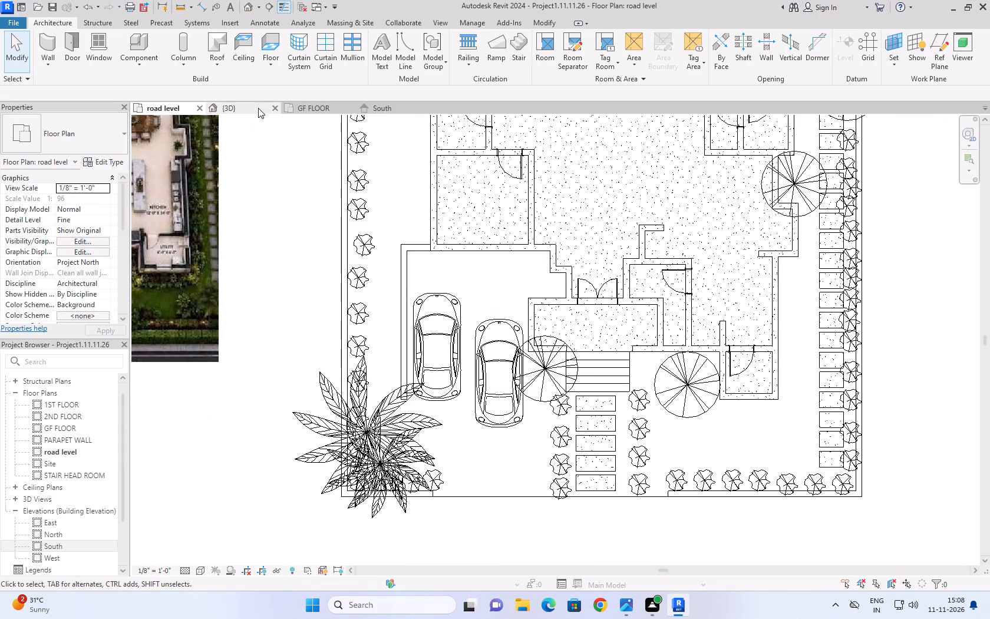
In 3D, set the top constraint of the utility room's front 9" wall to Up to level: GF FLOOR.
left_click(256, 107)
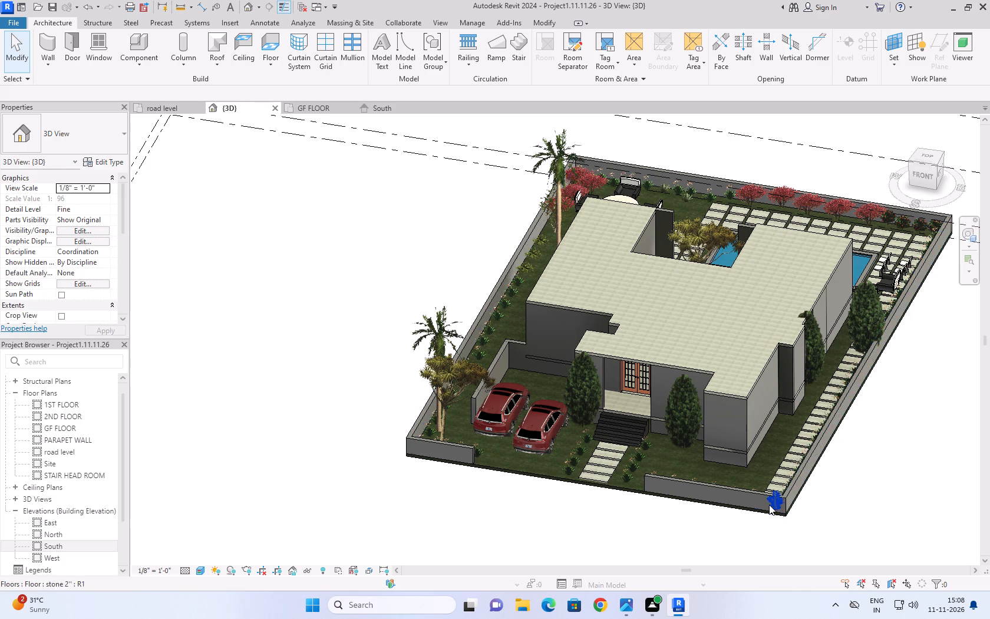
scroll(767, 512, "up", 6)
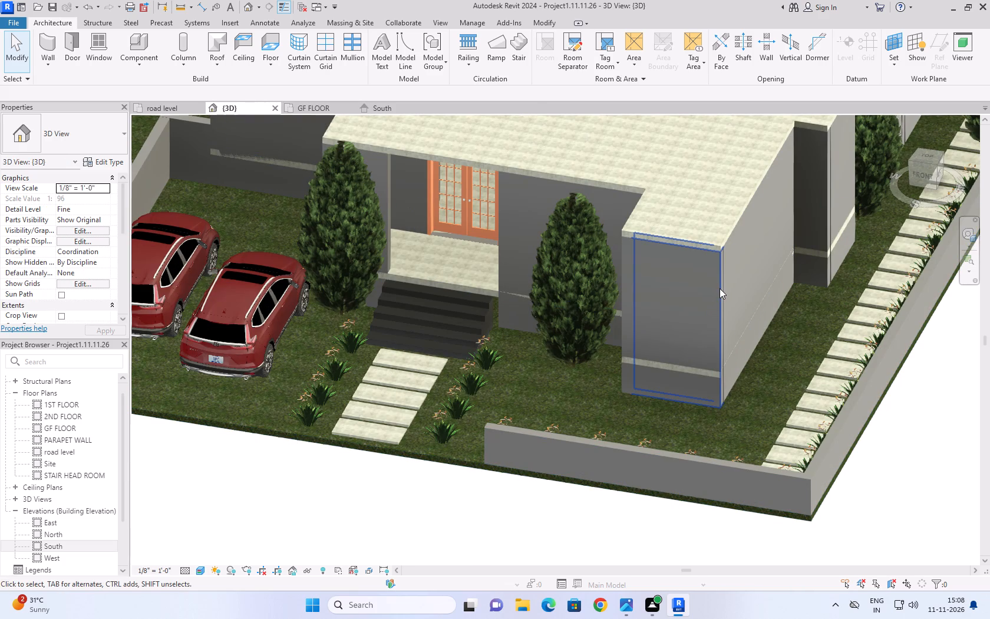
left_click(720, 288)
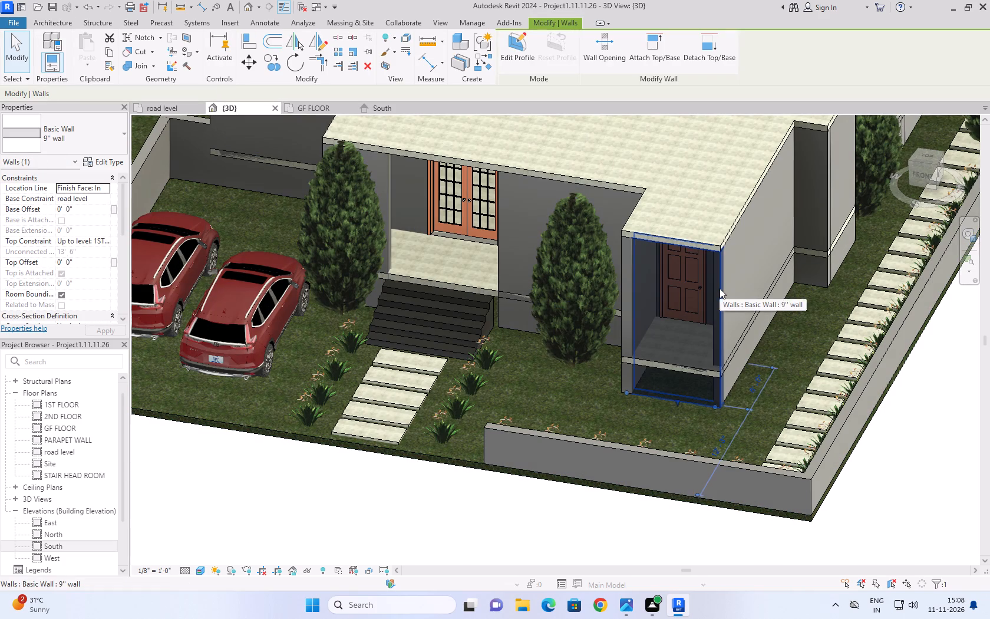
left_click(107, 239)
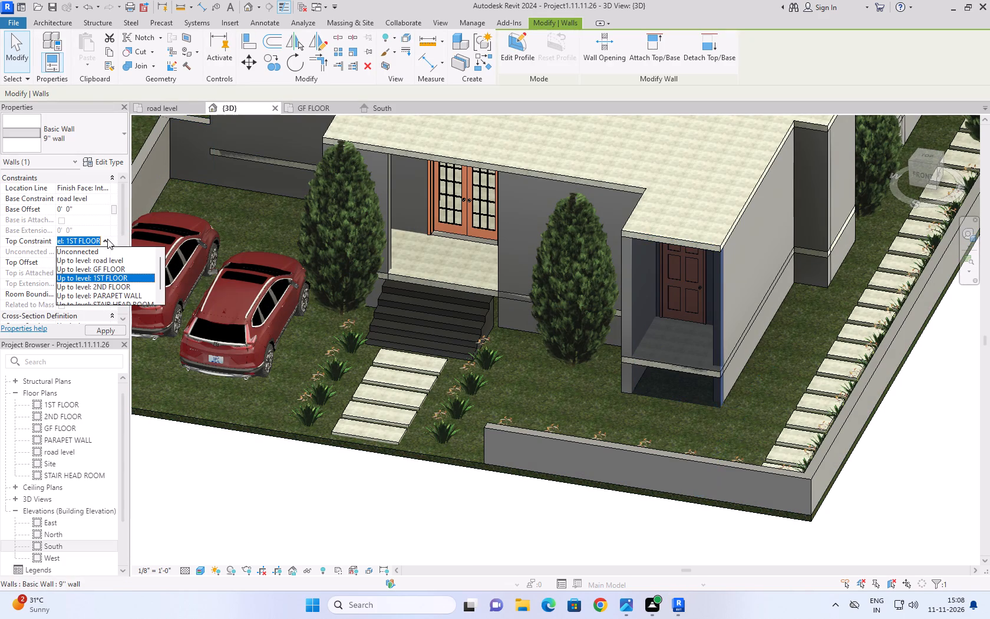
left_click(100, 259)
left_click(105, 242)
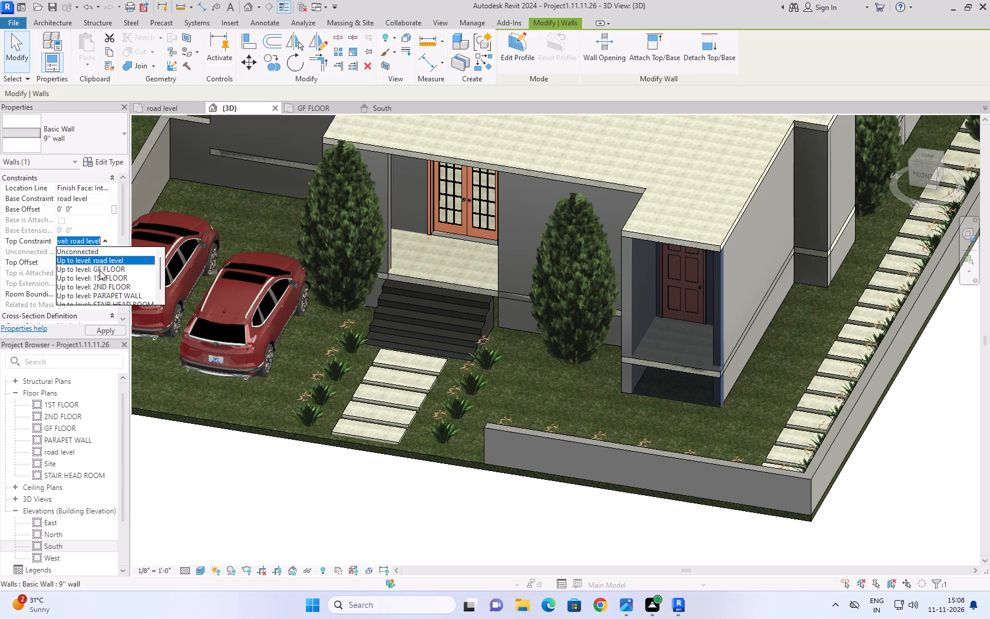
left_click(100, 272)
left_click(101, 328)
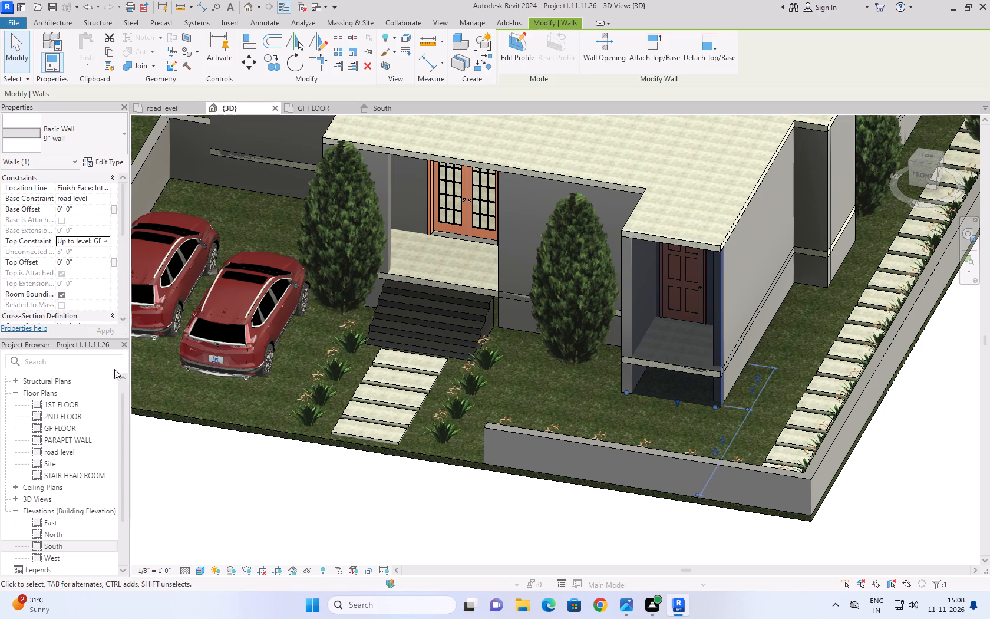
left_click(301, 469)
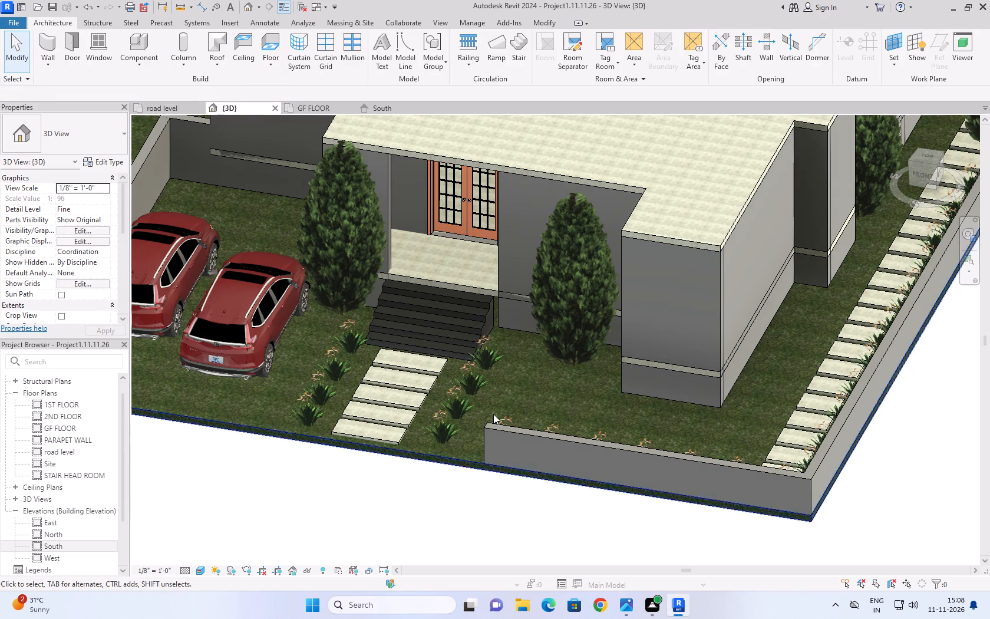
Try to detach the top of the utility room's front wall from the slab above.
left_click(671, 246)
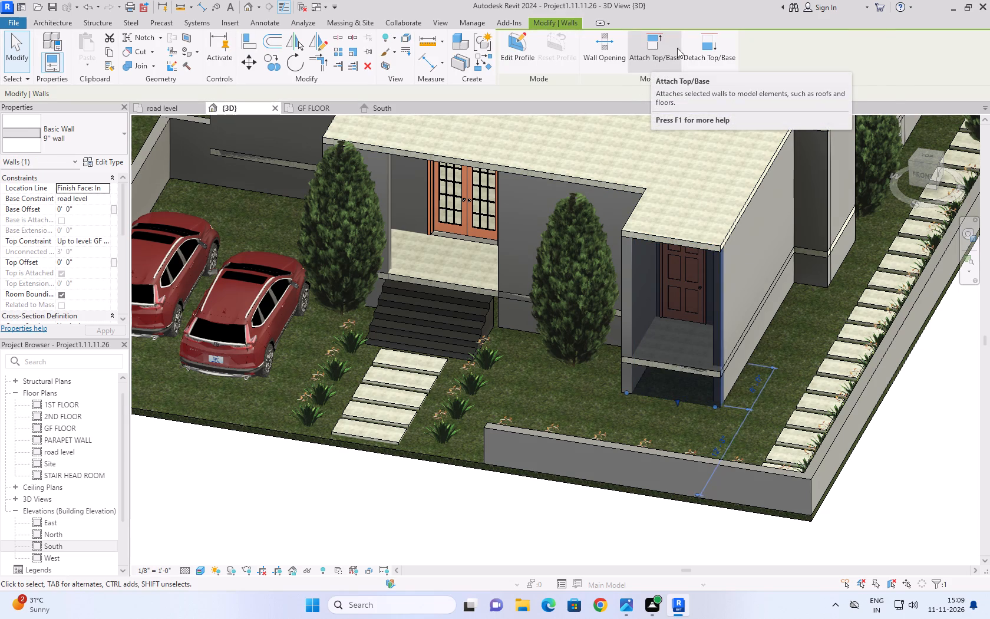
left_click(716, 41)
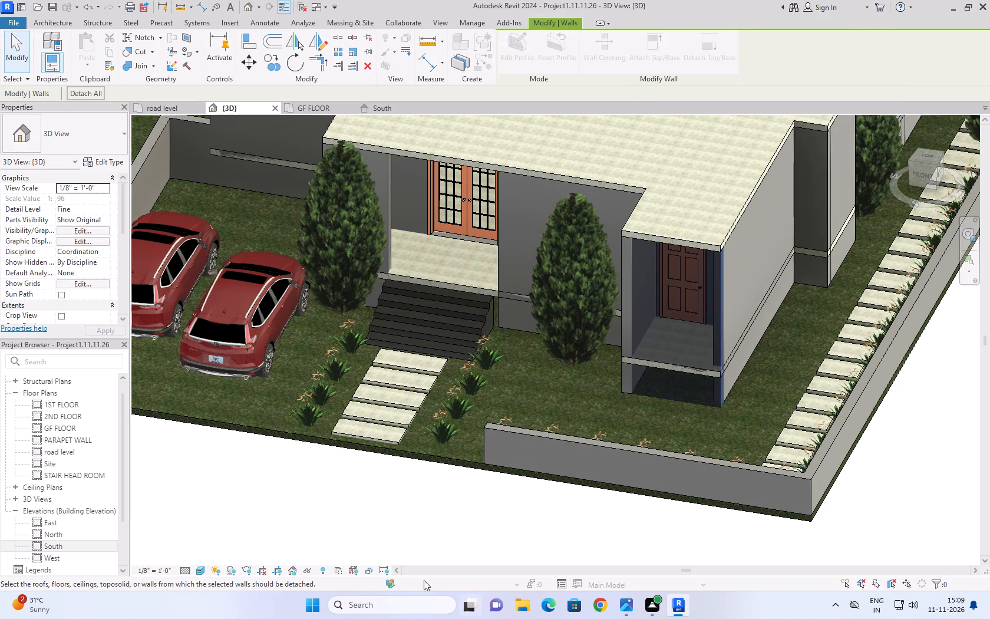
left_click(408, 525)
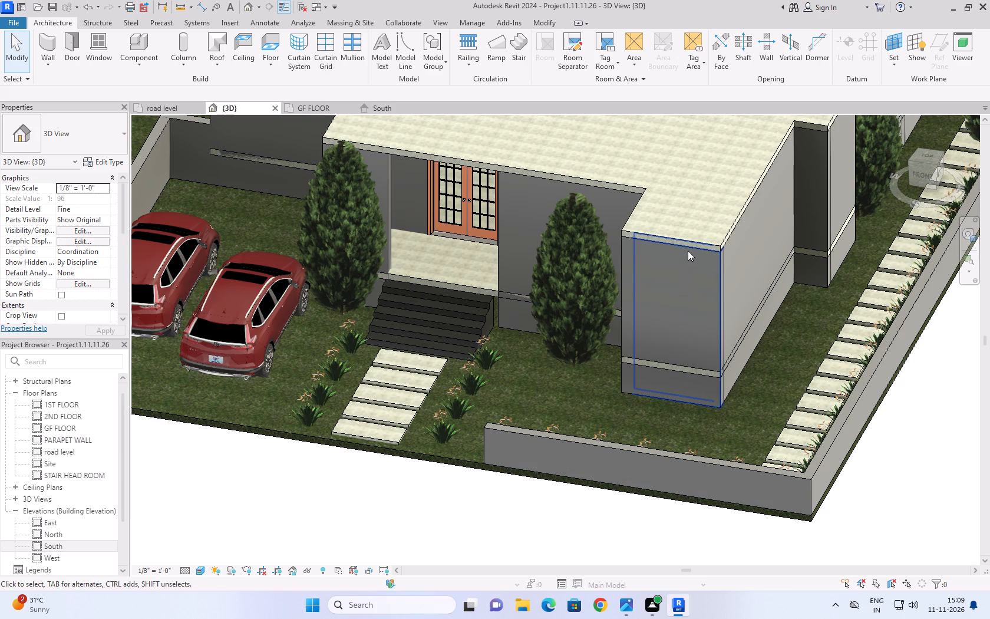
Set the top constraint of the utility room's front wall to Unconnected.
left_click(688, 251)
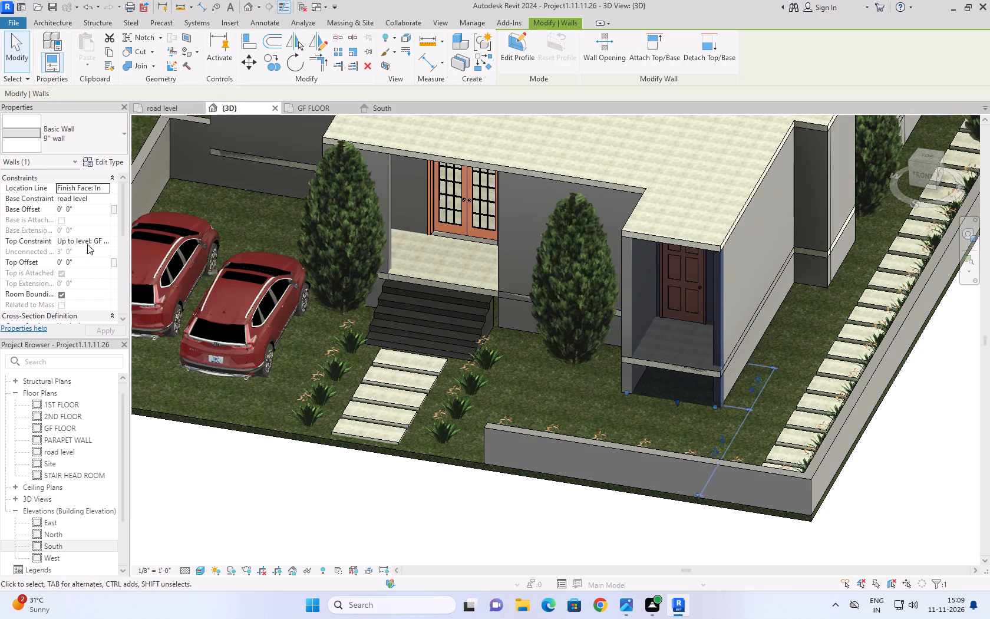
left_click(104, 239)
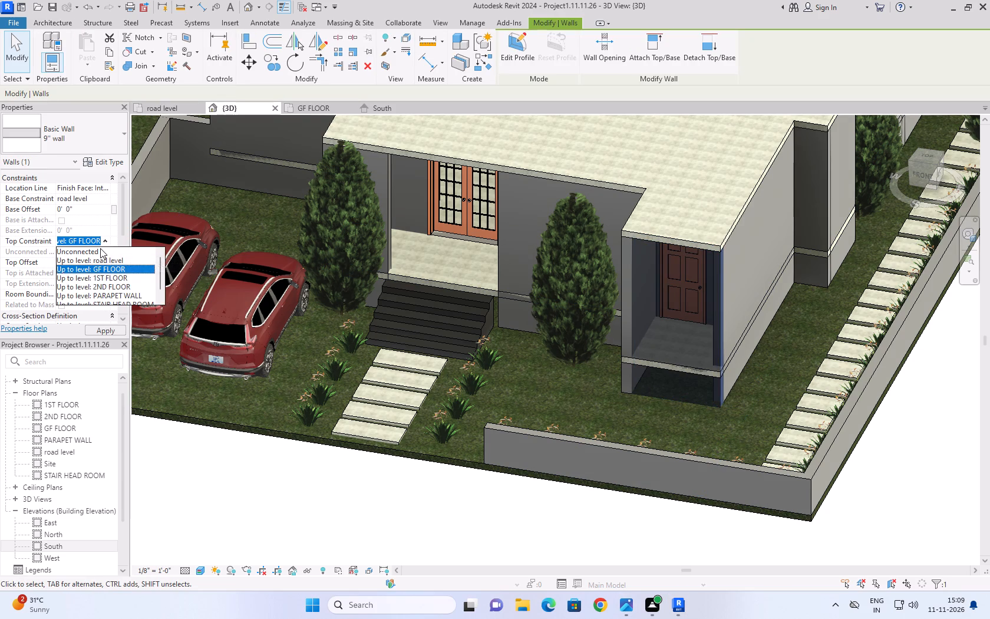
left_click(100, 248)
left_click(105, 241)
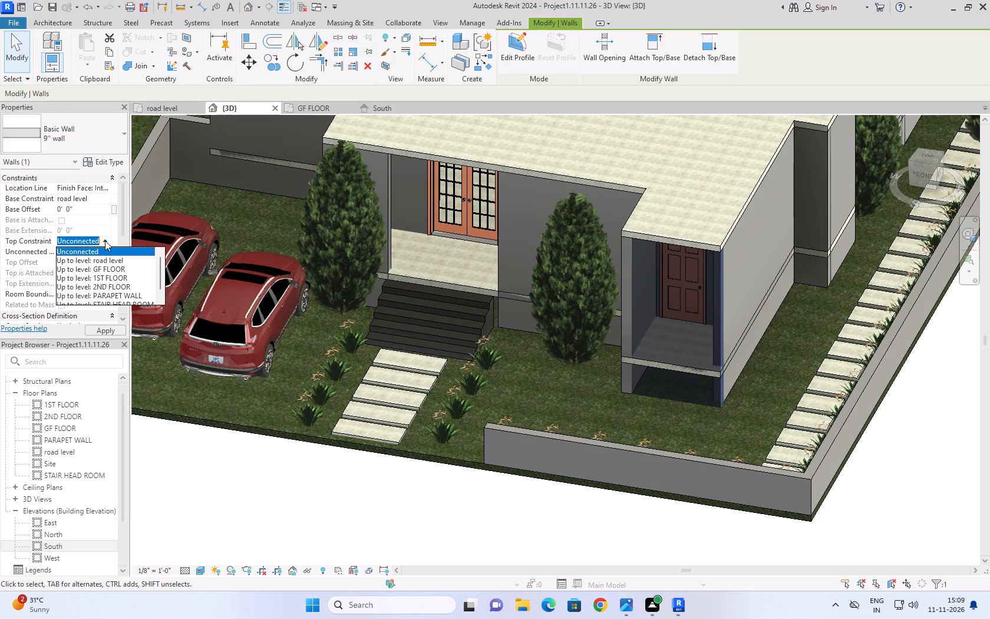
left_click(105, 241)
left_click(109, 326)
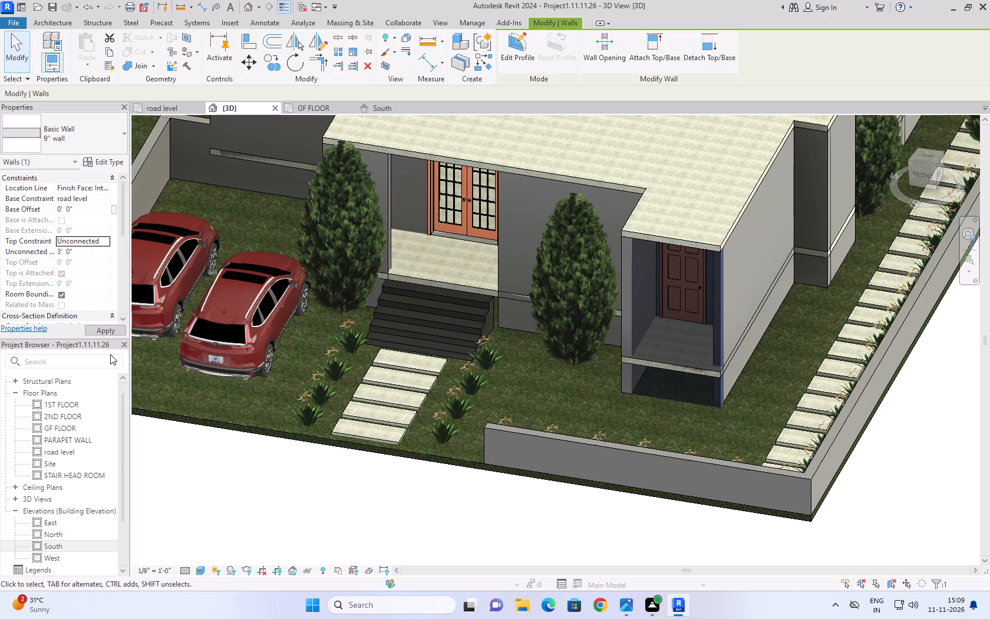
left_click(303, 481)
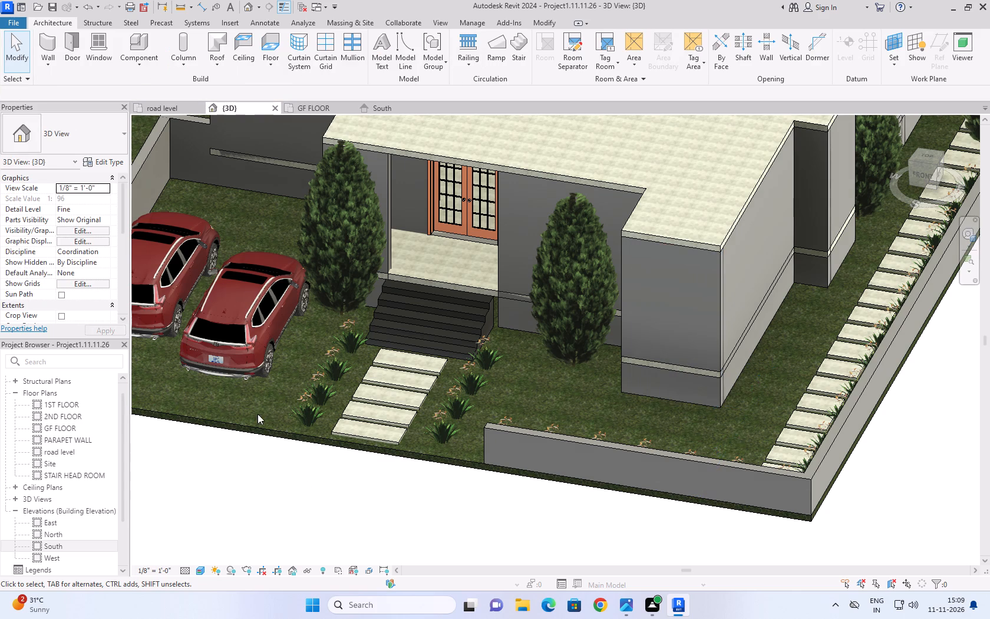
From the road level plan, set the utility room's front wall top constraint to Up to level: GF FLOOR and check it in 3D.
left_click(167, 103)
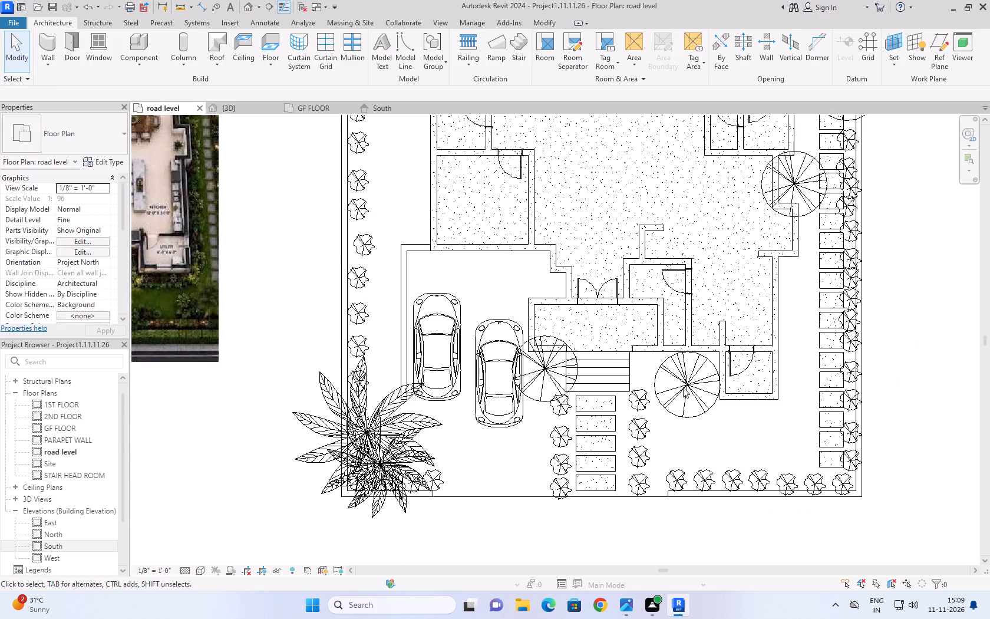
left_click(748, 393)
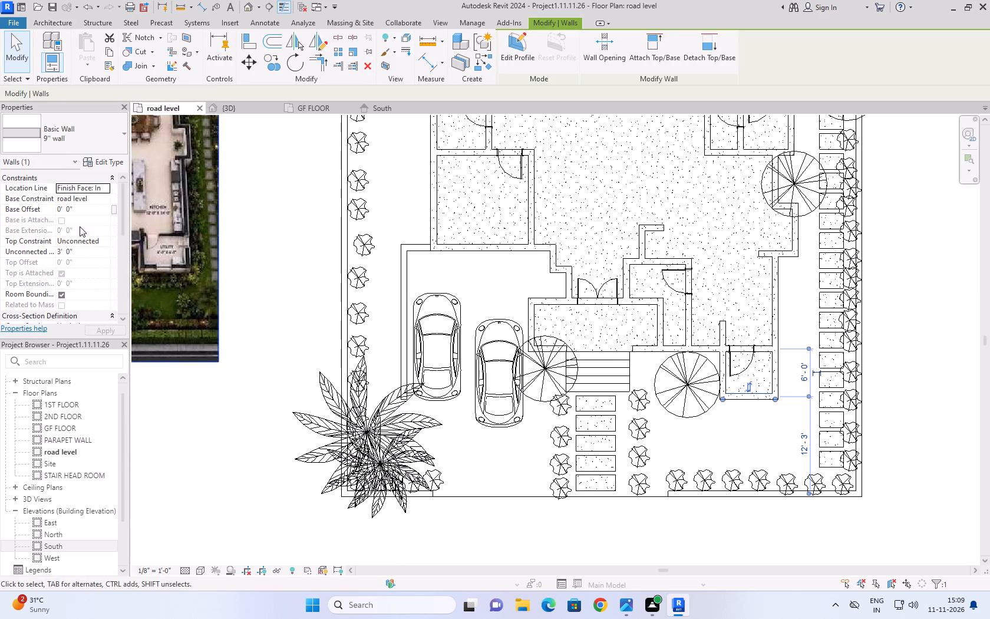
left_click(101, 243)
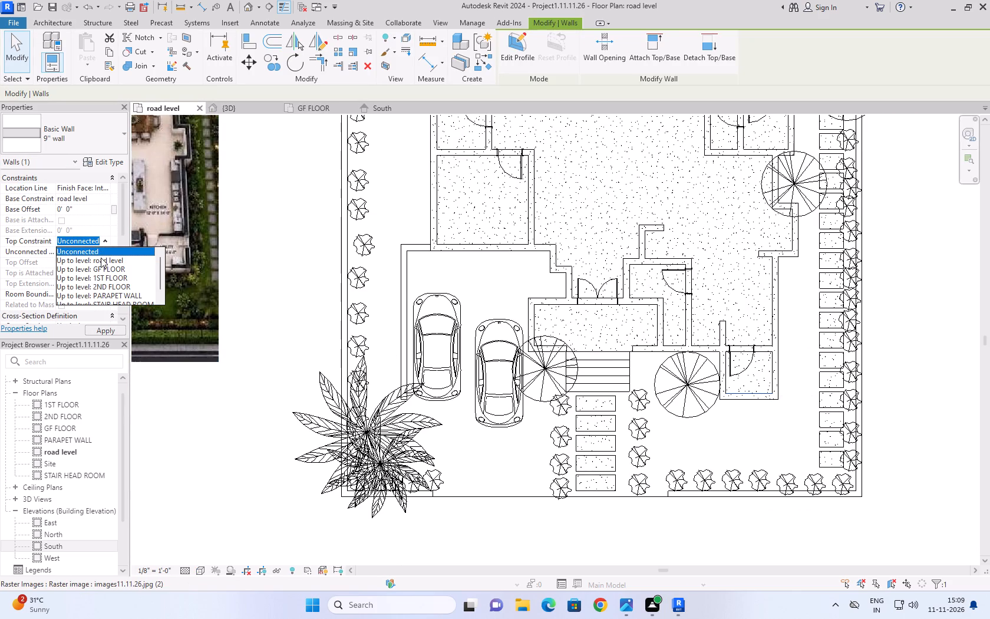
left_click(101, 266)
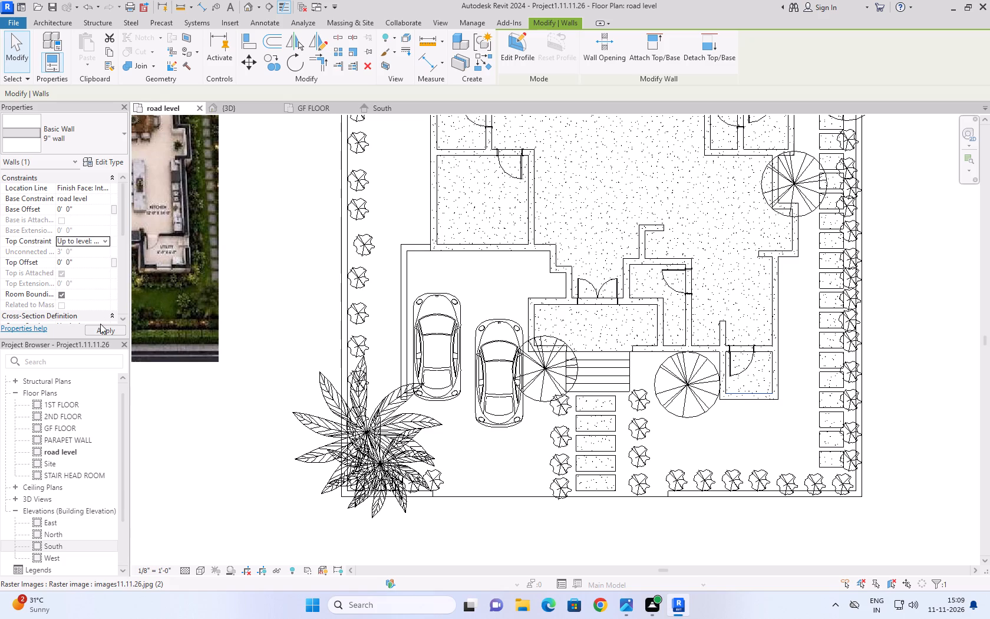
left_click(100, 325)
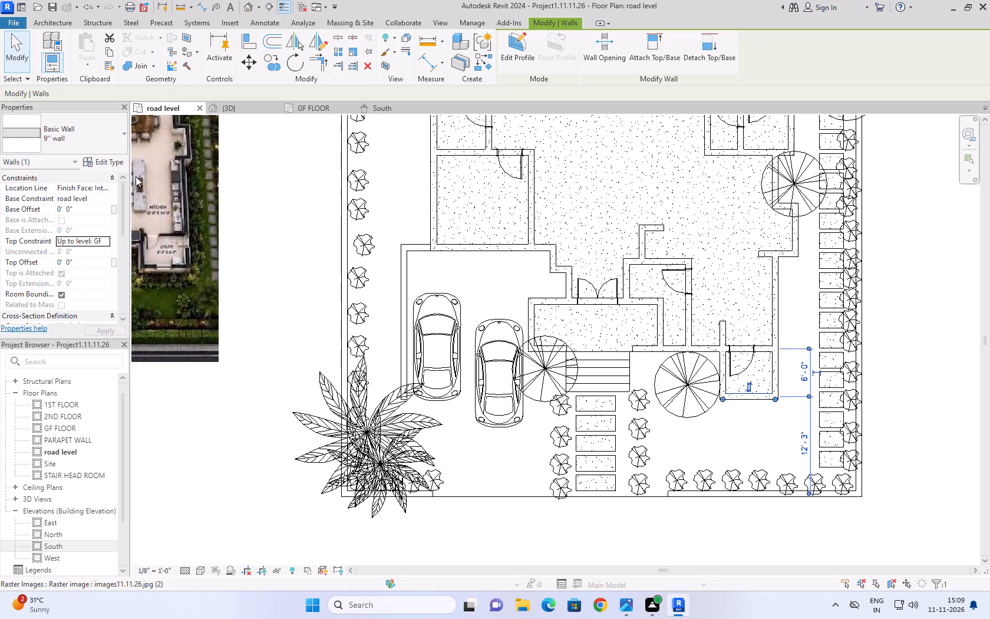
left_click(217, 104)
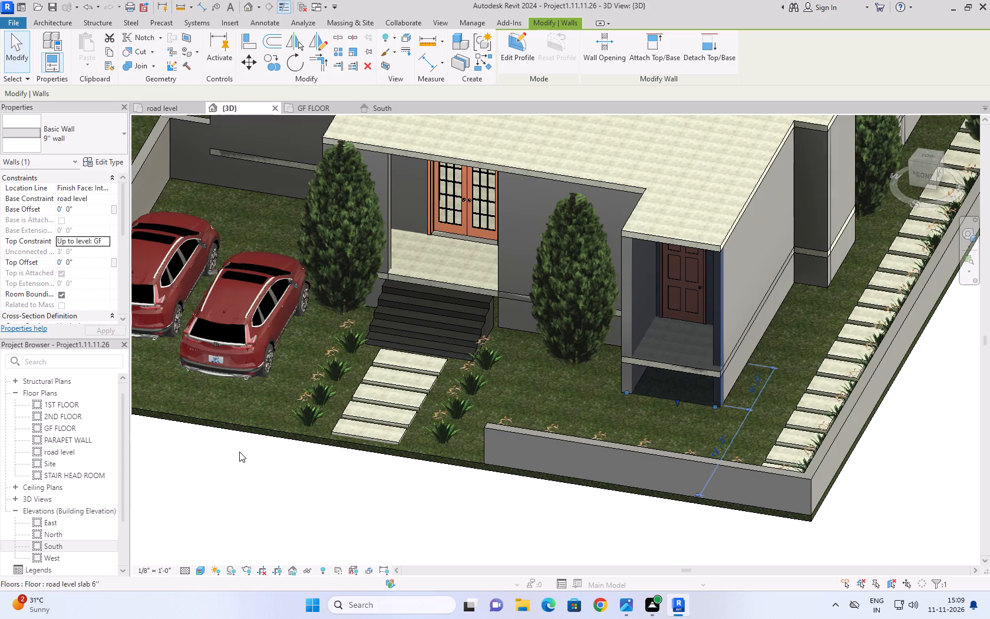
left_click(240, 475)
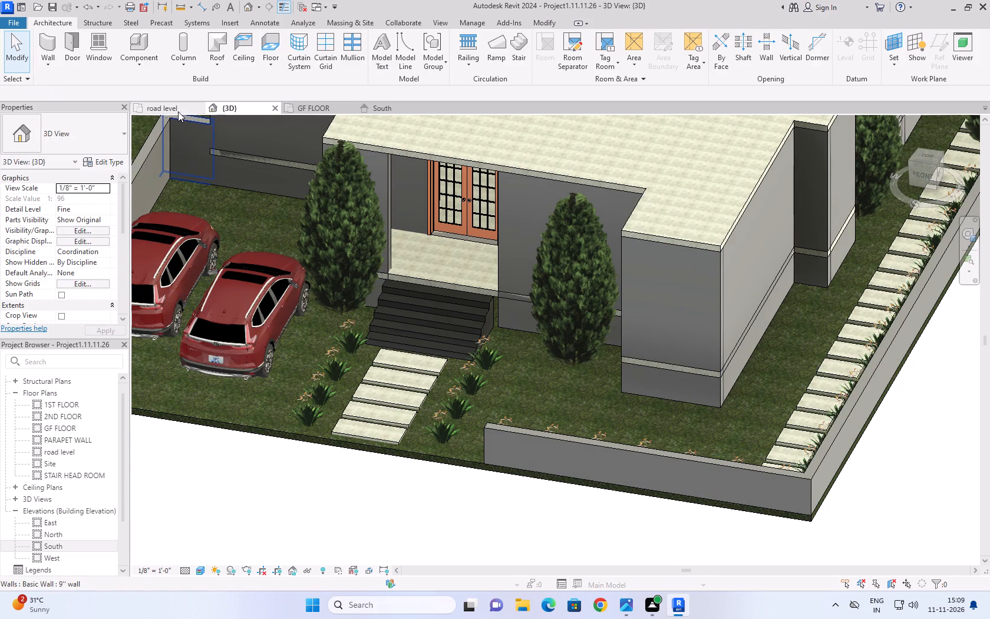
In the road level plan, delete the front 9" wall of the utility room.
left_click(178, 111)
left_click(750, 396)
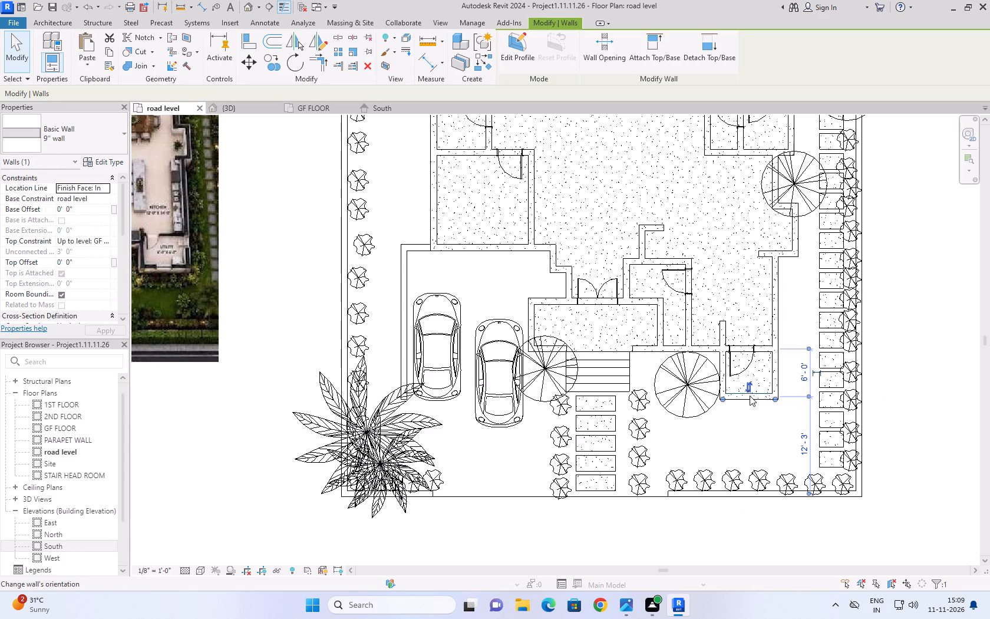
scroll(750, 396, "up", 6)
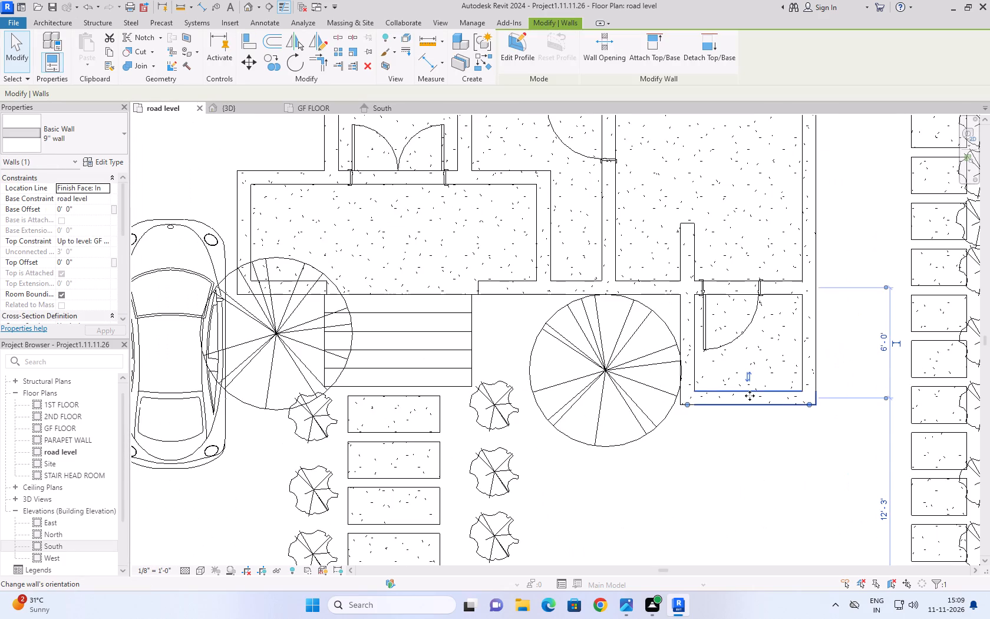
key("Delete")
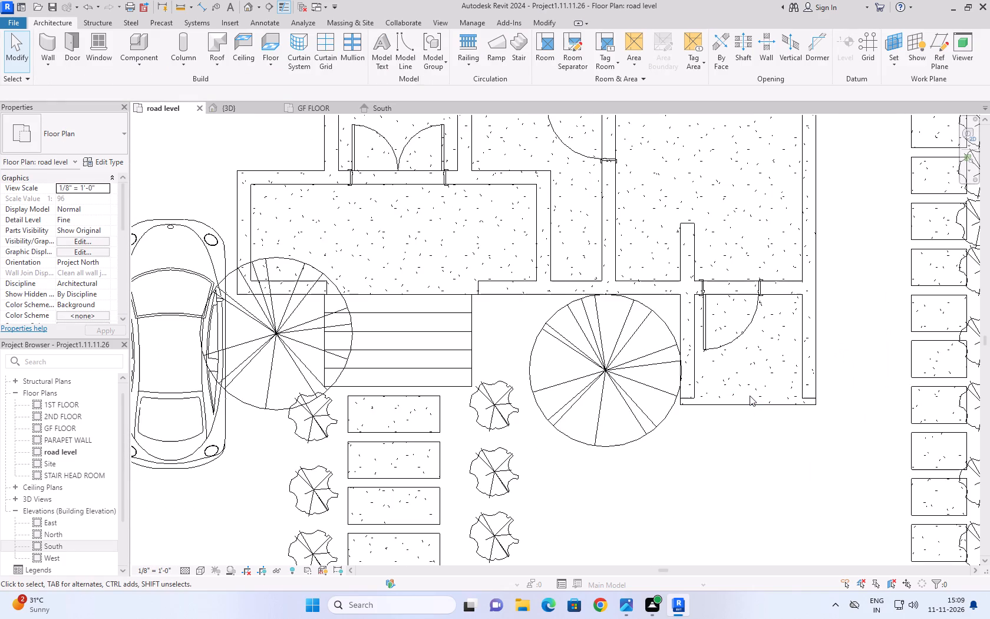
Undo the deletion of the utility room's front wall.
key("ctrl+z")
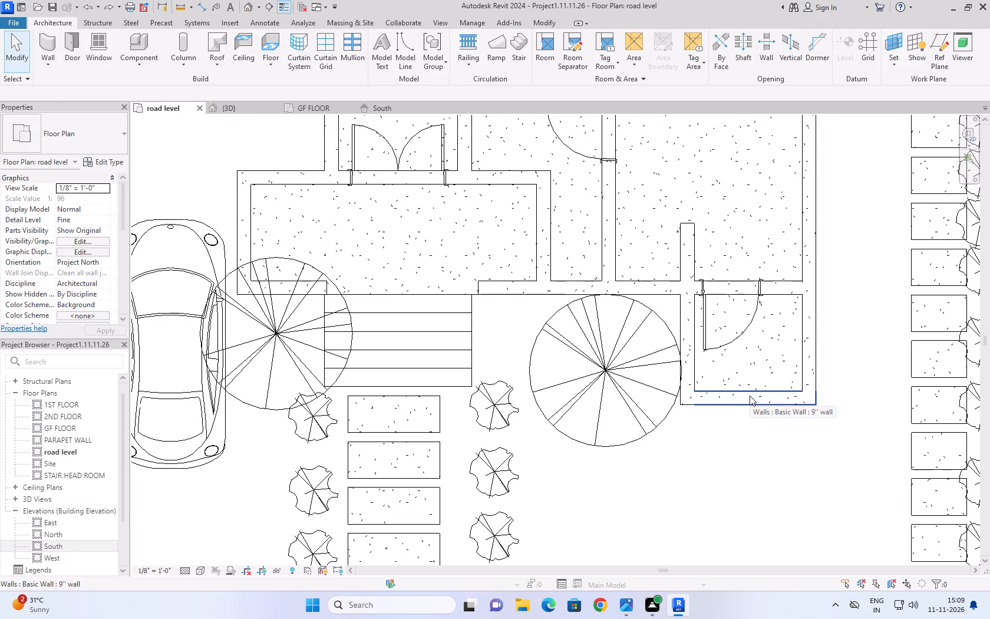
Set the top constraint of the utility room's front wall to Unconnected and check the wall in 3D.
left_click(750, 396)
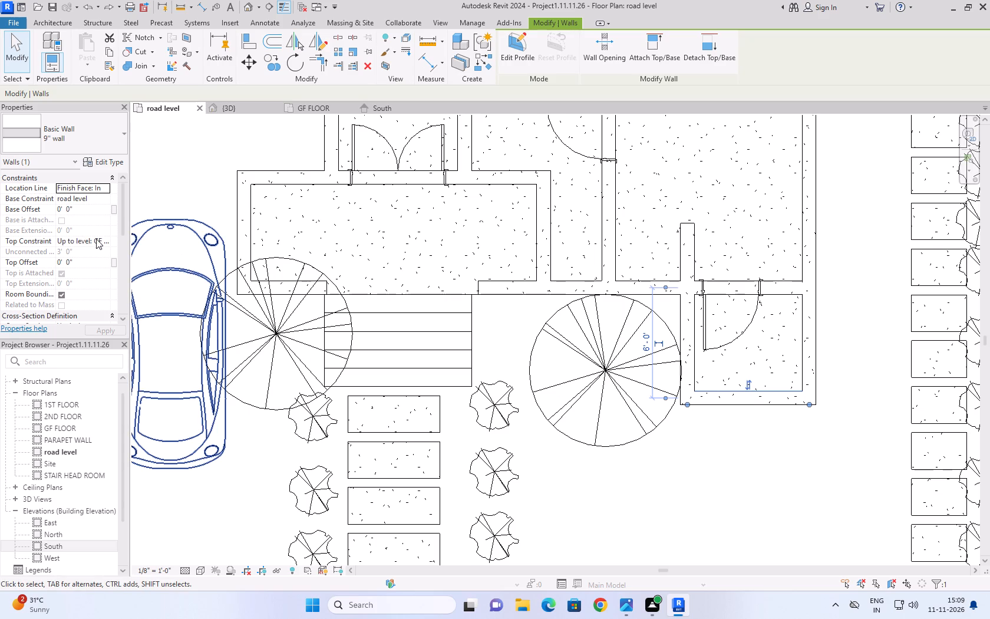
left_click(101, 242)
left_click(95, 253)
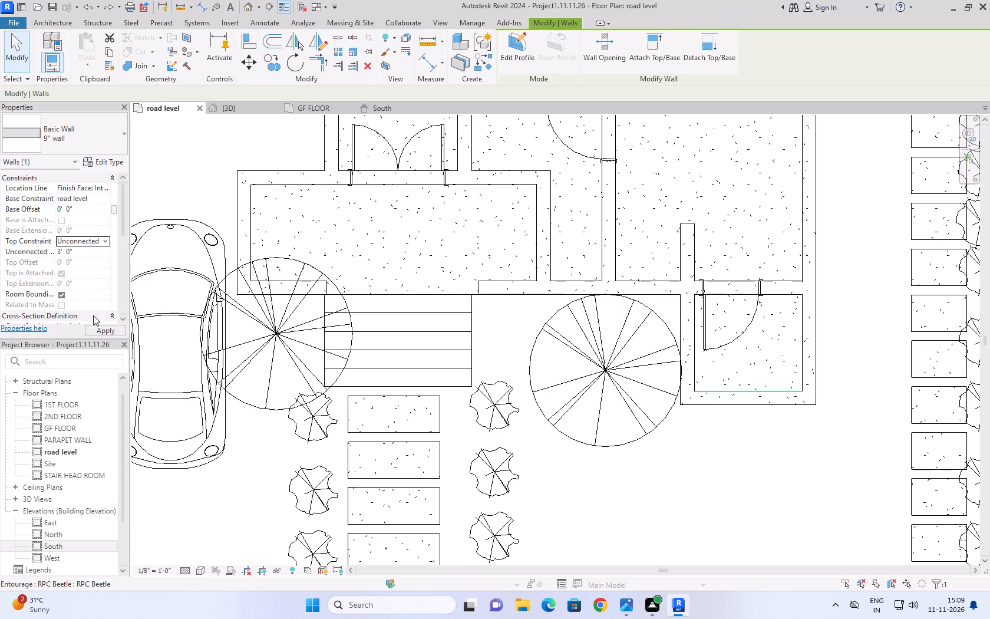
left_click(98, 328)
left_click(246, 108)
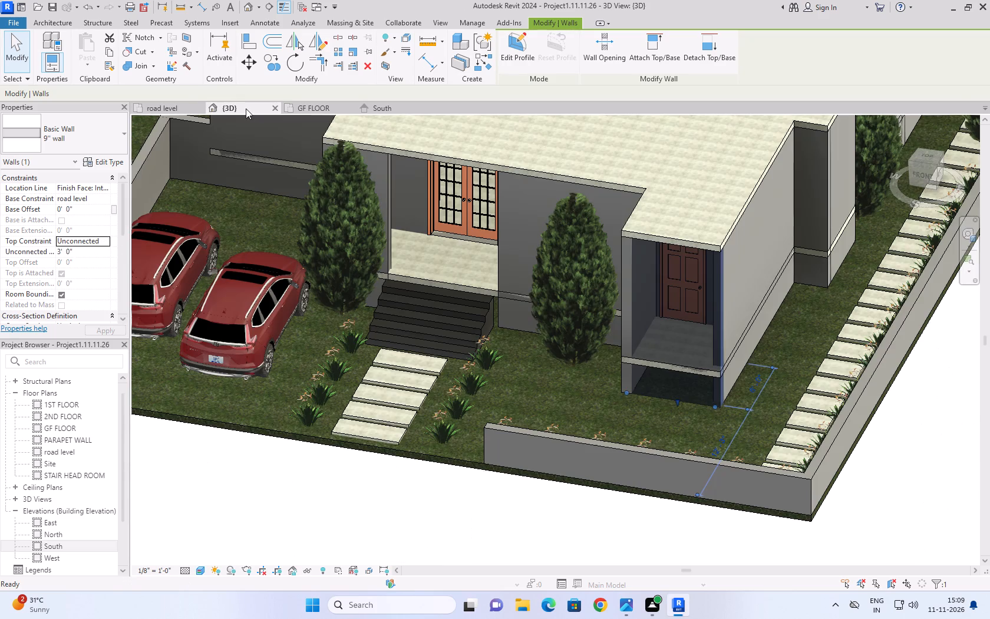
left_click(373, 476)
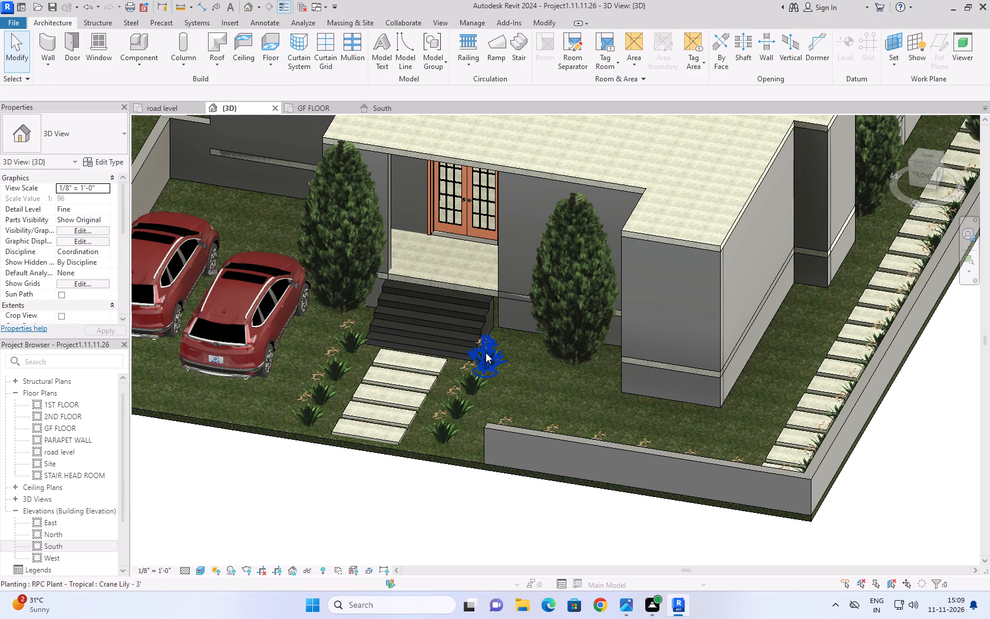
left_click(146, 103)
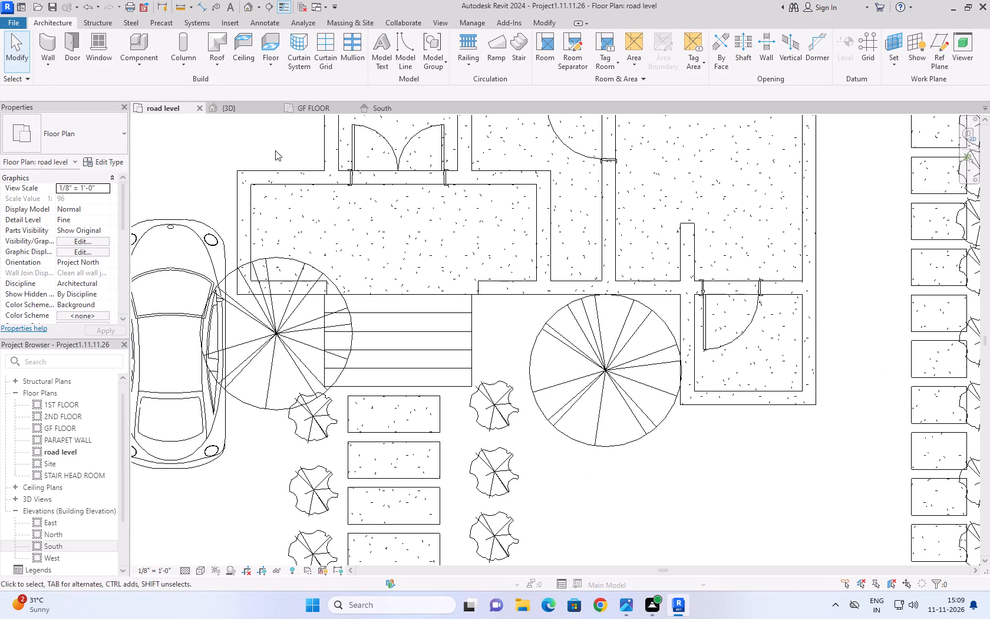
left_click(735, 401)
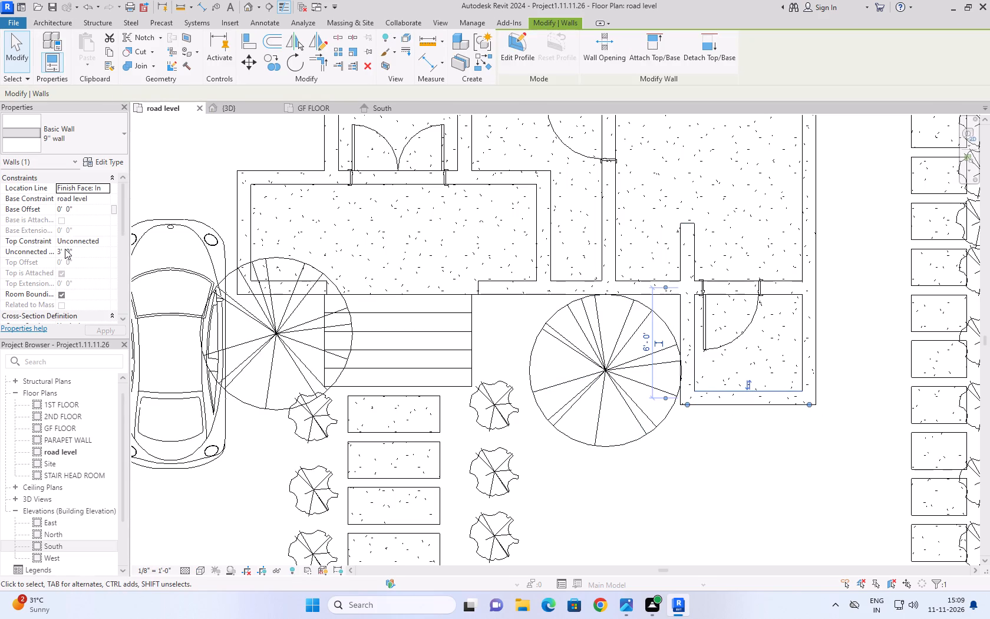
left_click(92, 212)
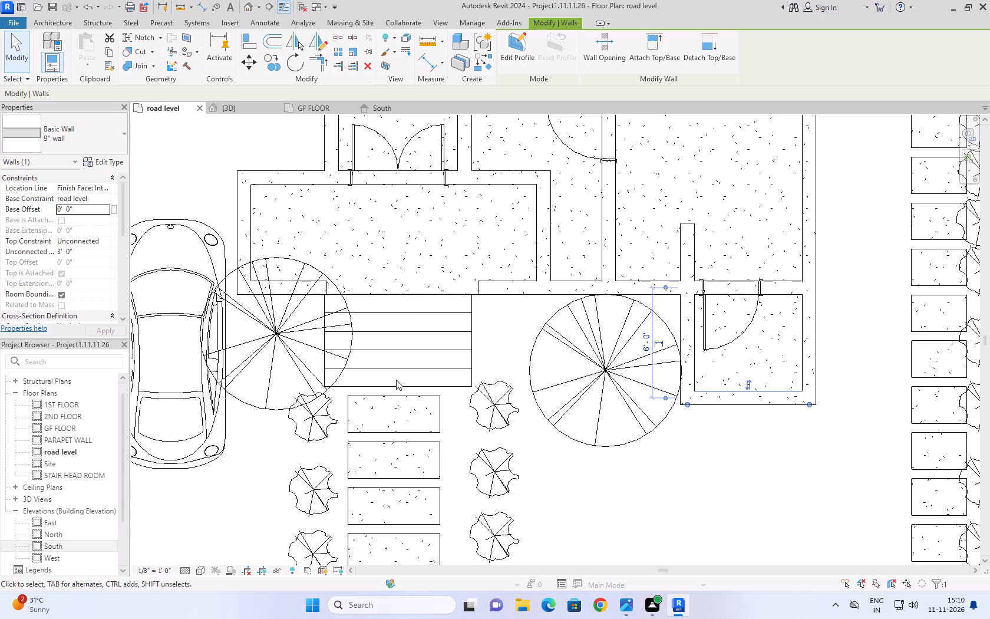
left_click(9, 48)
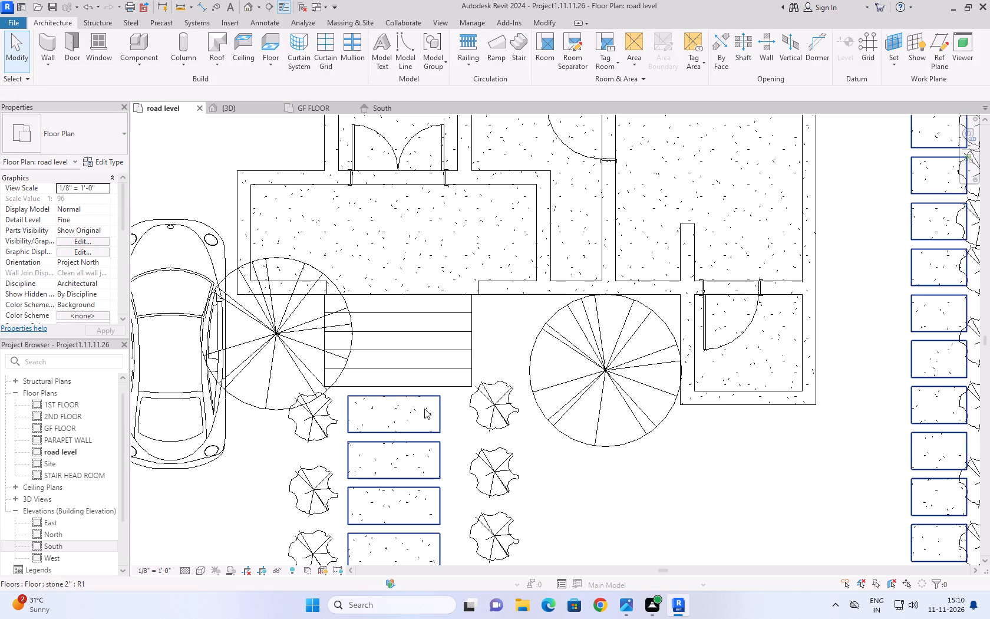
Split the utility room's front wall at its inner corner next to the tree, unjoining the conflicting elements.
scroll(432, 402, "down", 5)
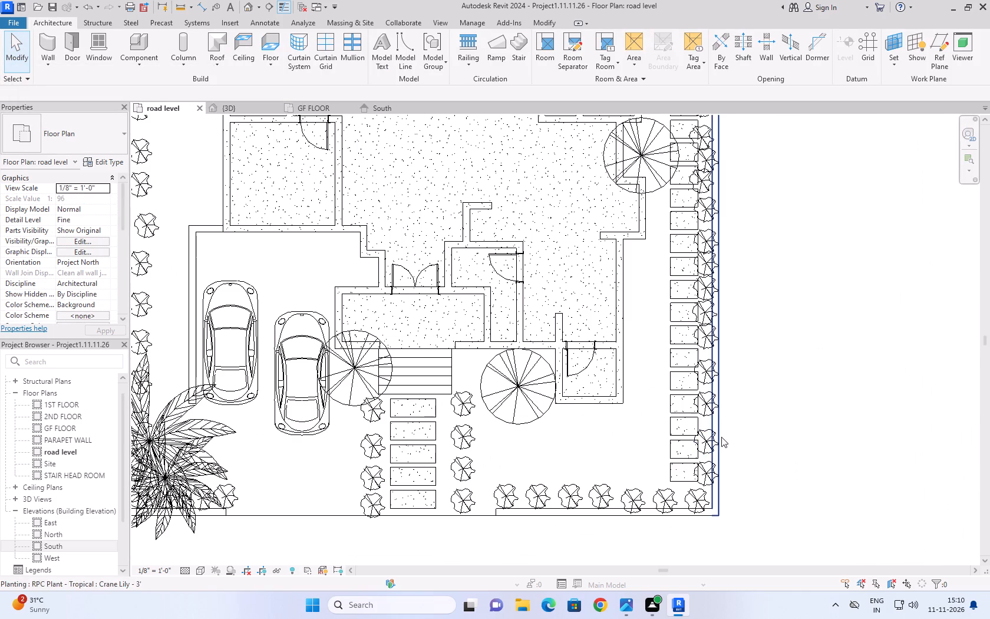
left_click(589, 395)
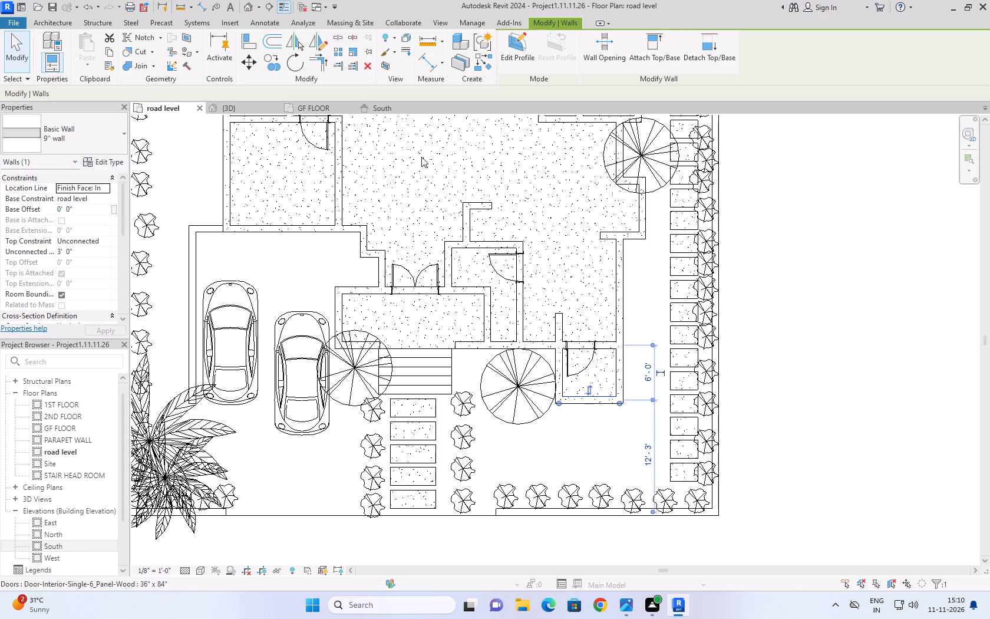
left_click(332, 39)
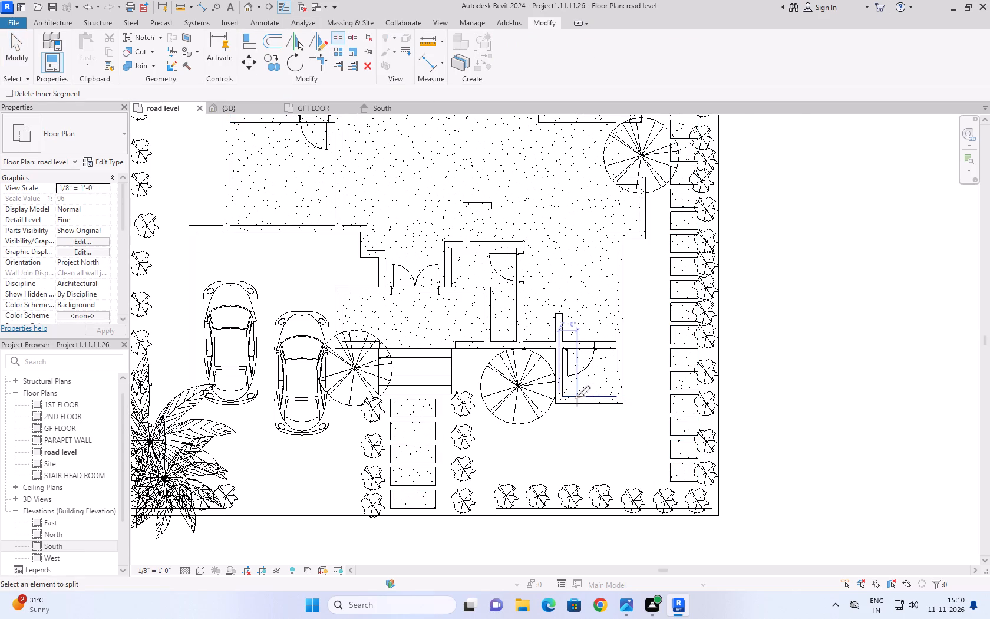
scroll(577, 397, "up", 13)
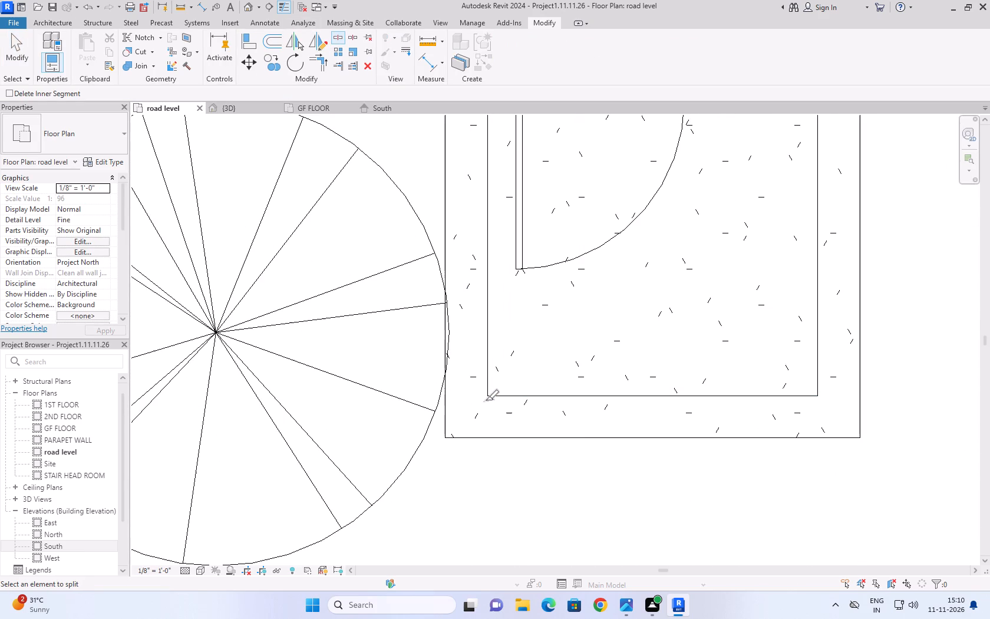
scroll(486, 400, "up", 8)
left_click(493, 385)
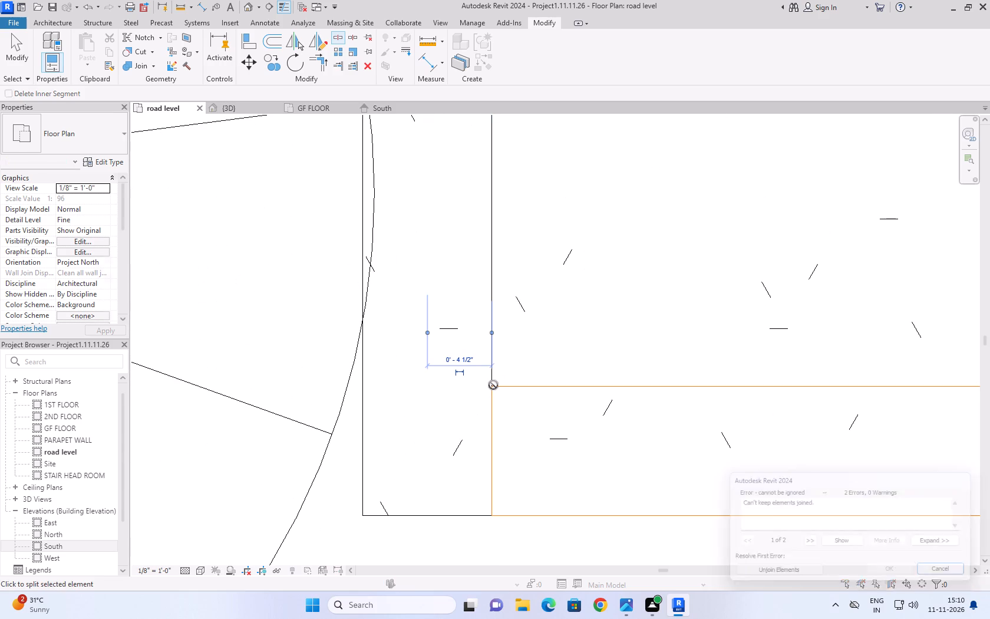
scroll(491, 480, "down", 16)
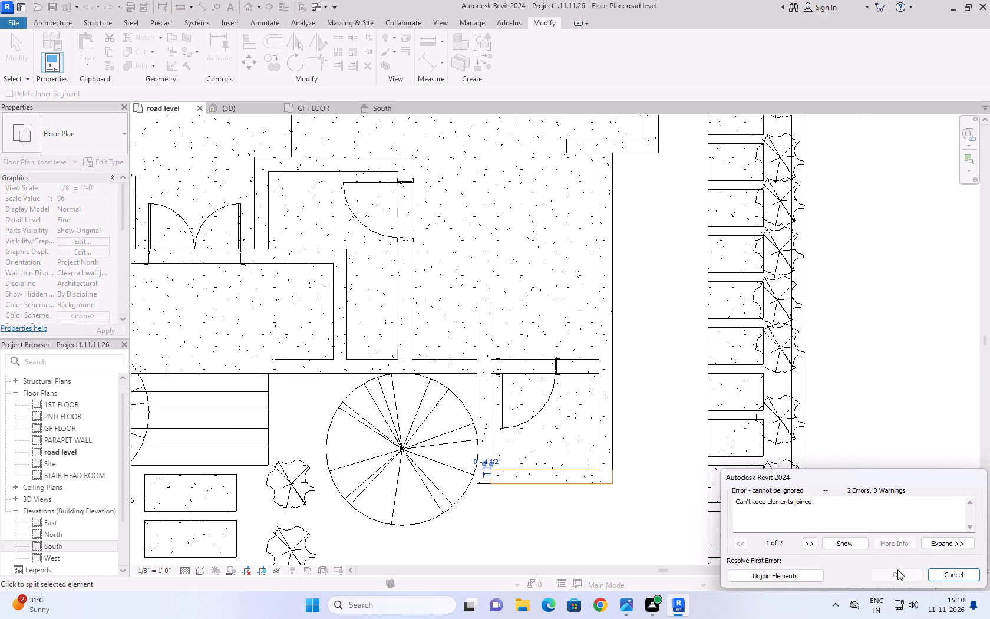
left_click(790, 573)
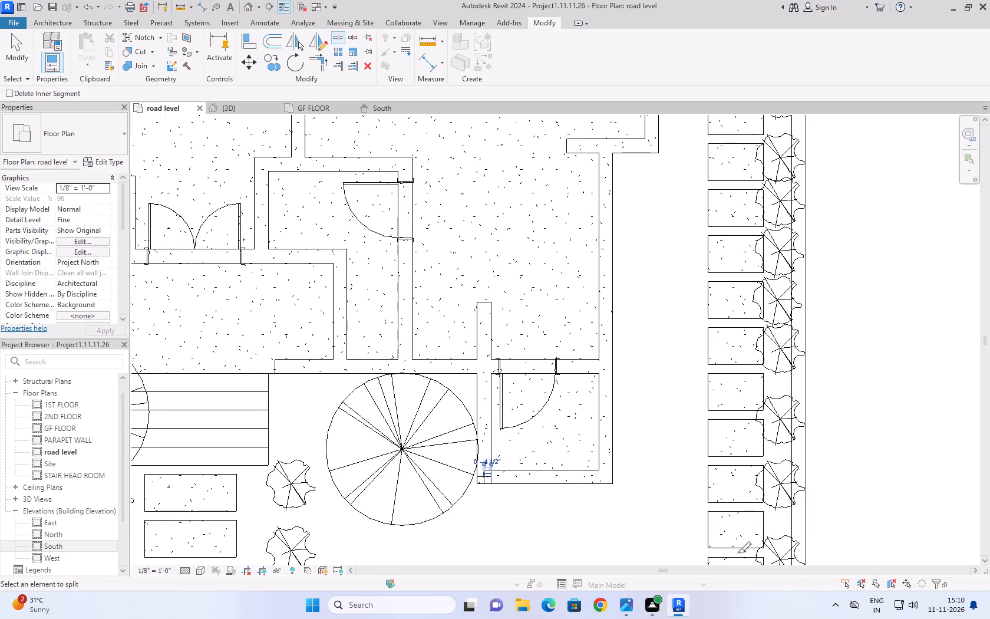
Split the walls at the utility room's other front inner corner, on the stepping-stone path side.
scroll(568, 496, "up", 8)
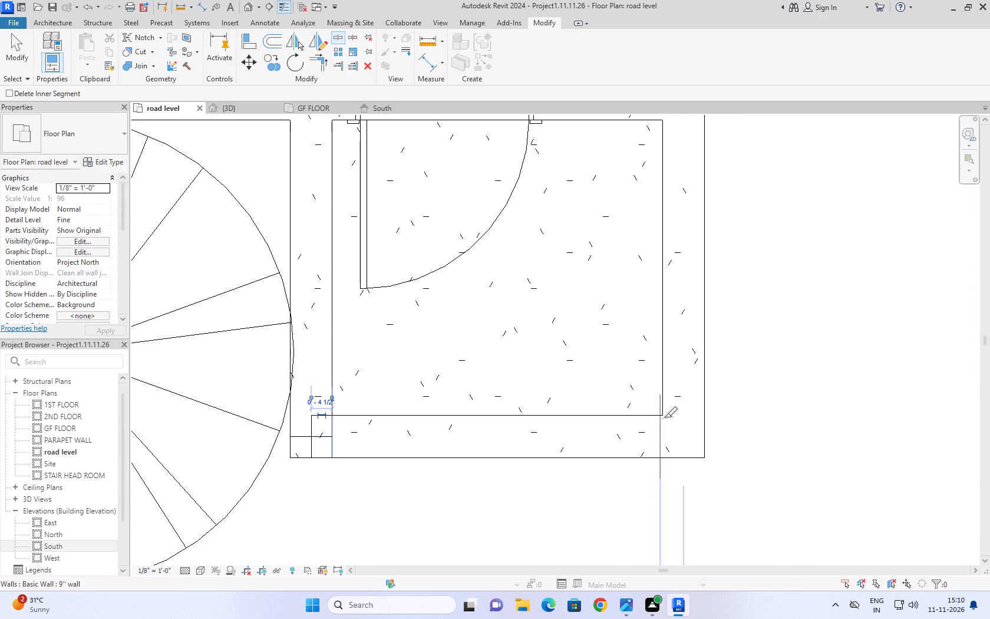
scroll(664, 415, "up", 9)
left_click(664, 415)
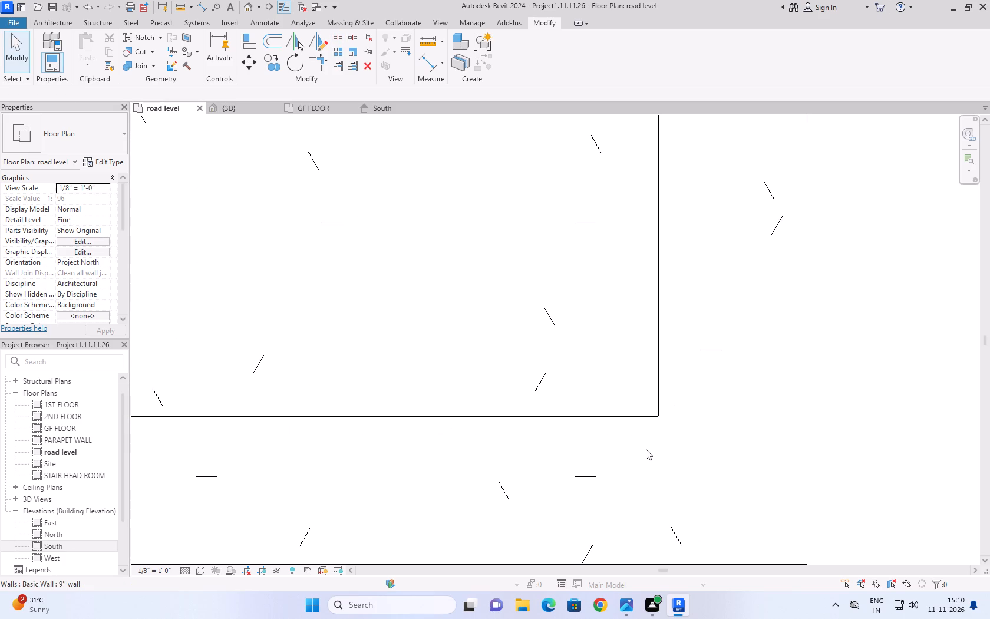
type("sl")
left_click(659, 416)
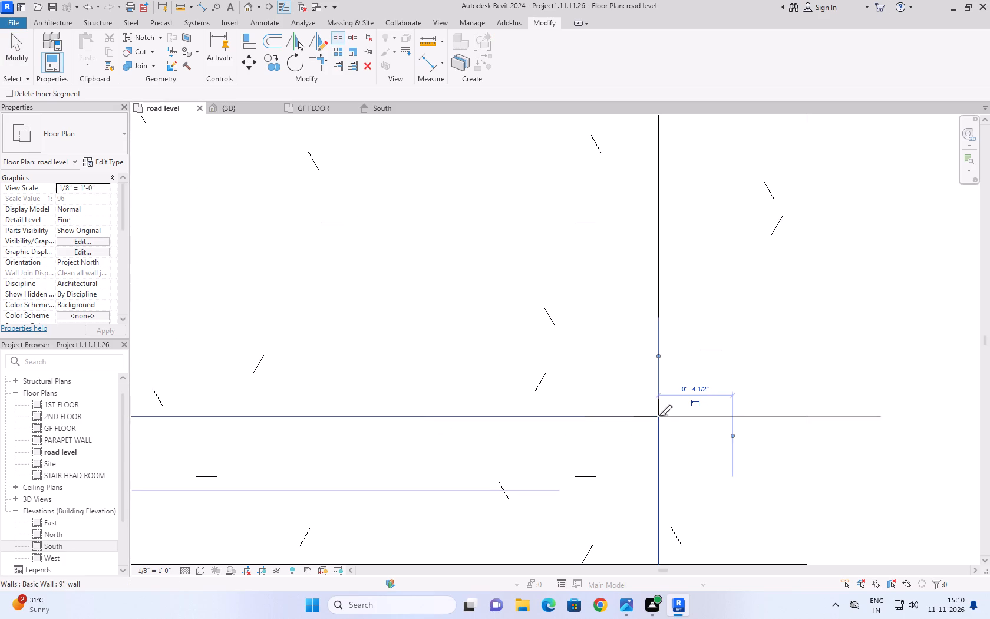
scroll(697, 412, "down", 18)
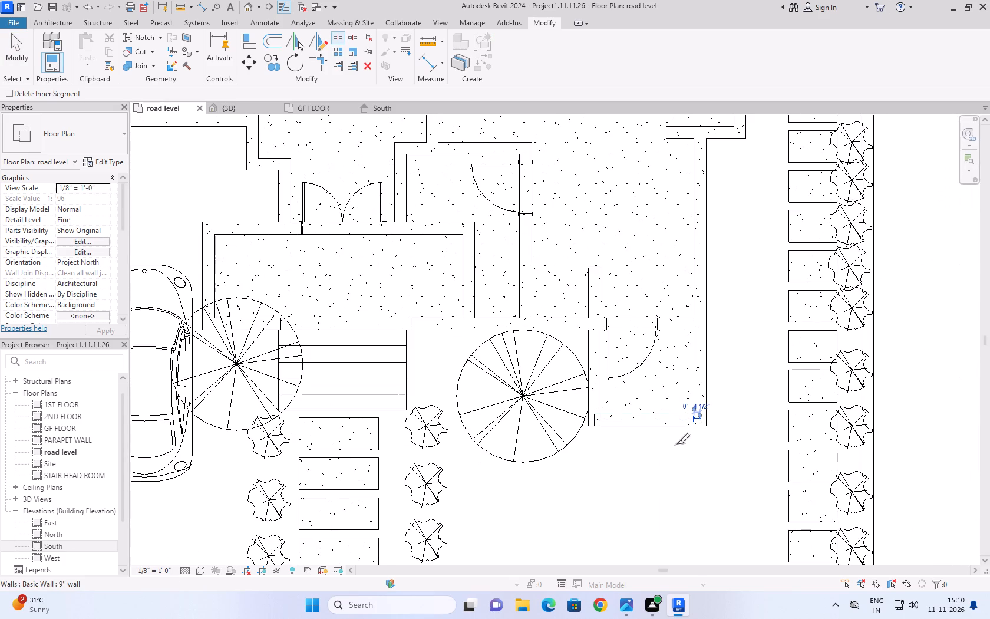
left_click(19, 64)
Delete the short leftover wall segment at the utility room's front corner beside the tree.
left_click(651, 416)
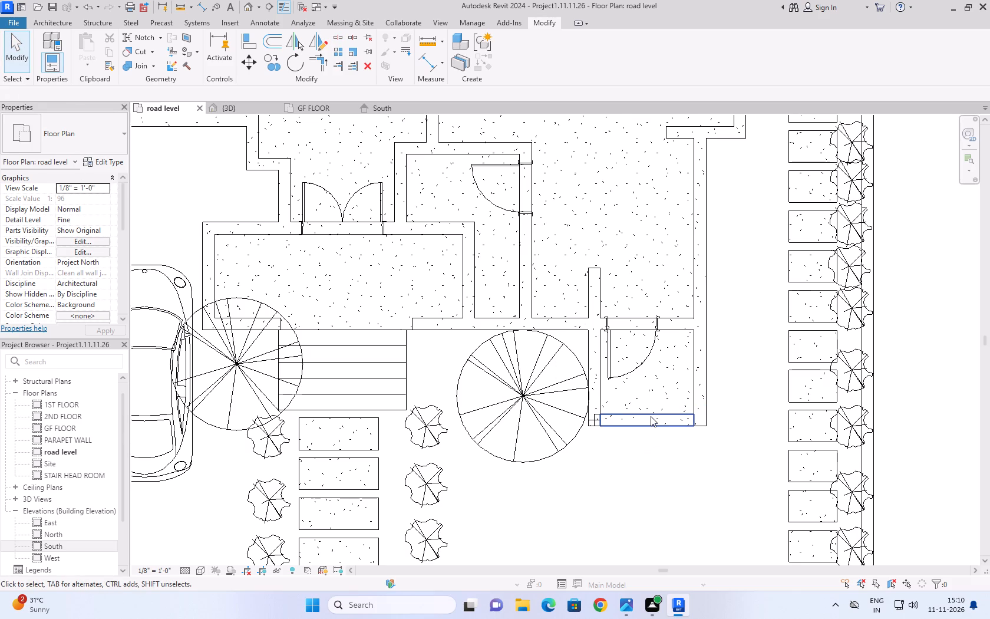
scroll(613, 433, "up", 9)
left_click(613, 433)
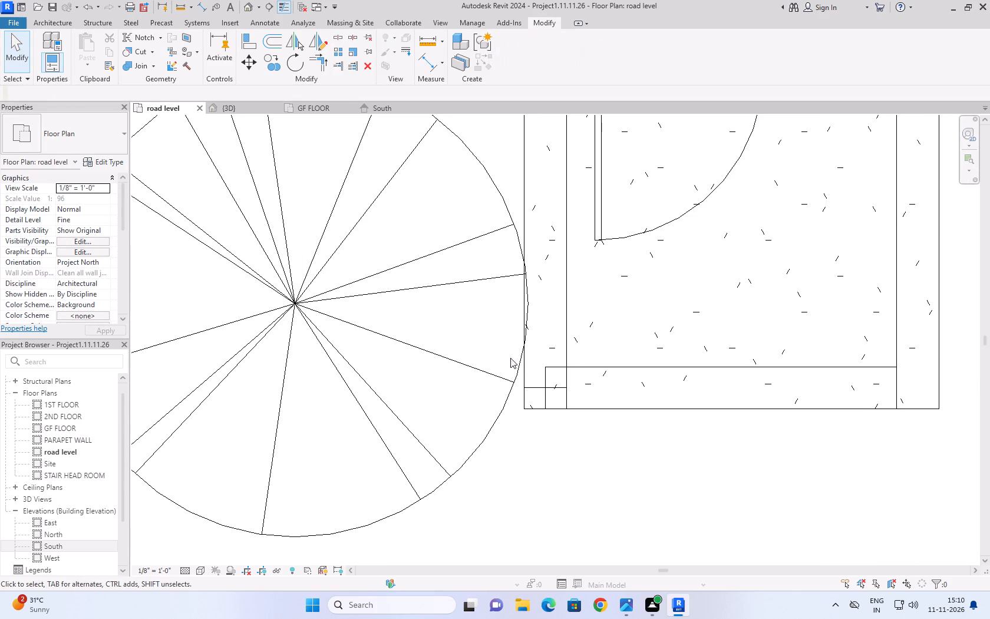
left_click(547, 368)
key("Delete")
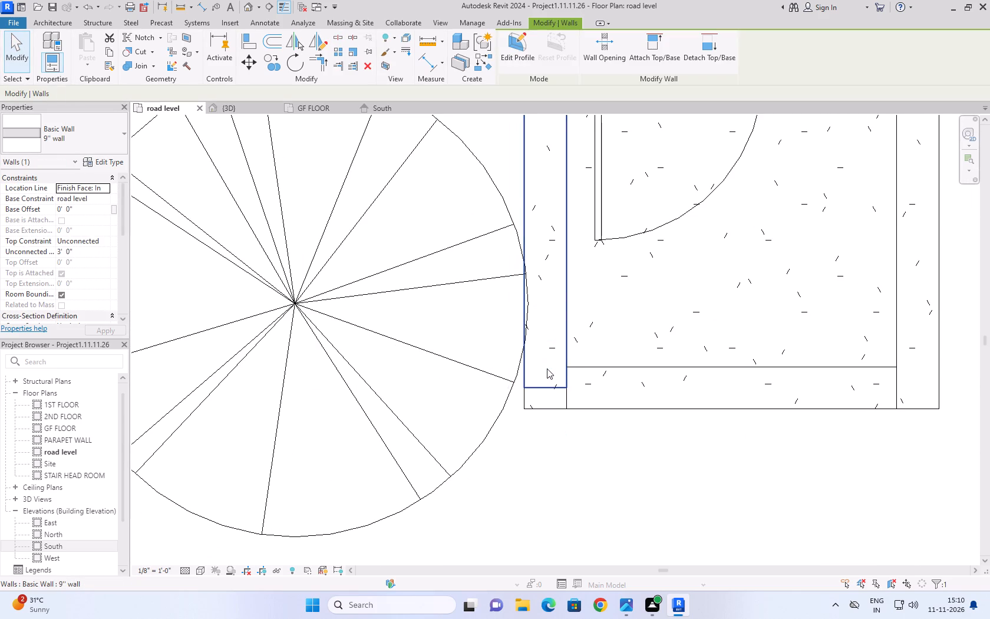
Select the middle segment of the utility room's front wall and examine the split walls in 3D.
left_click(551, 406)
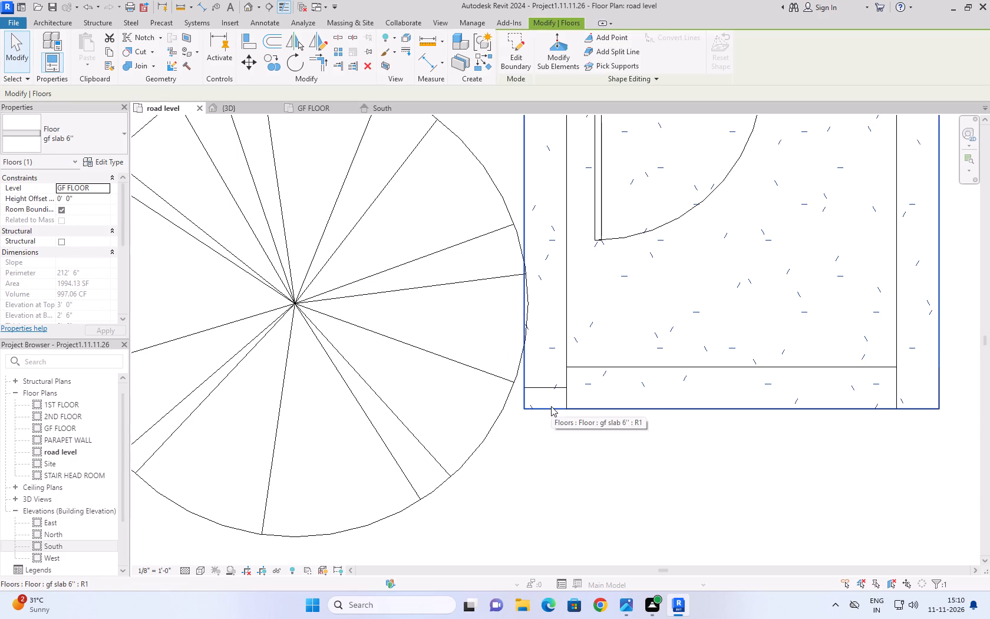
left_click(607, 373)
left_click(607, 370)
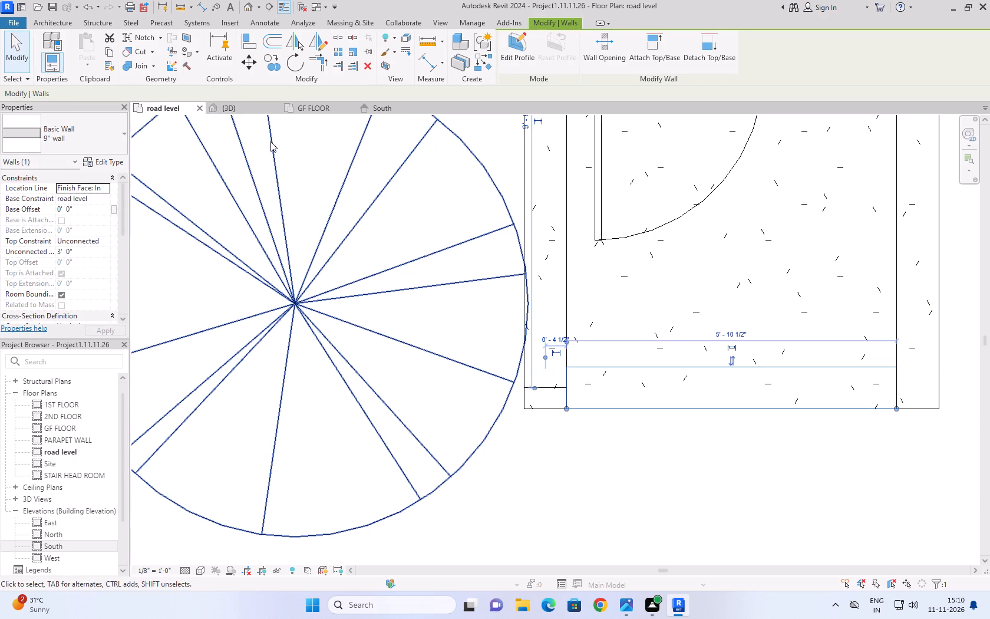
left_click(260, 107)
left_click(471, 496)
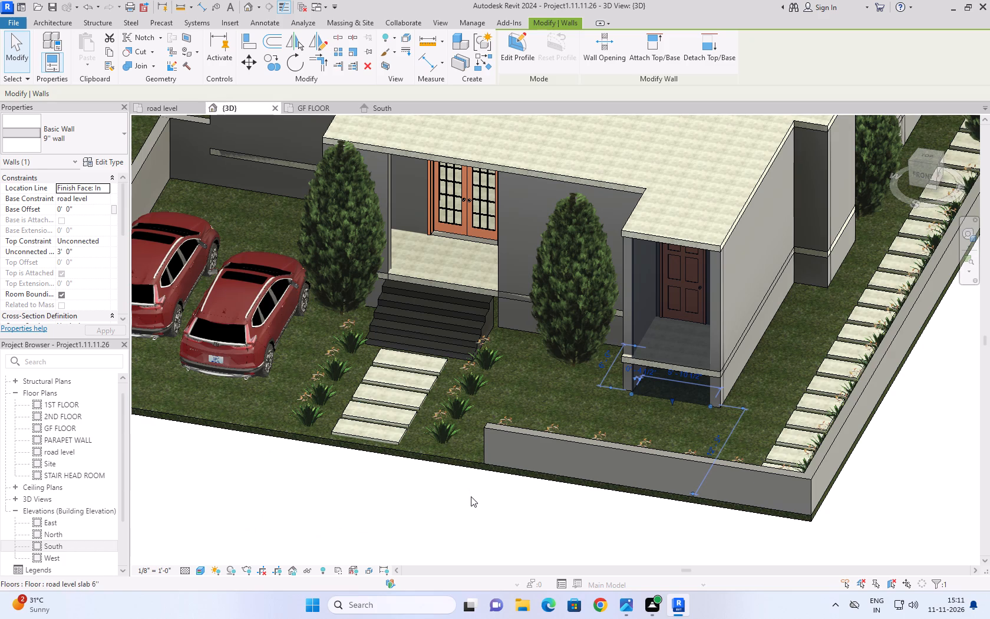
left_click(689, 246)
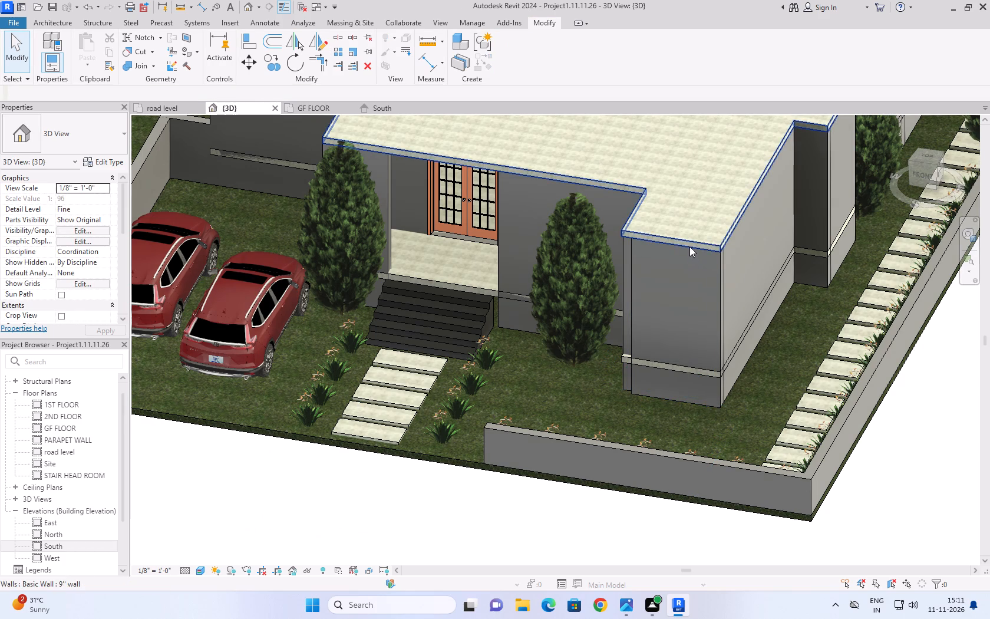
left_click(498, 524)
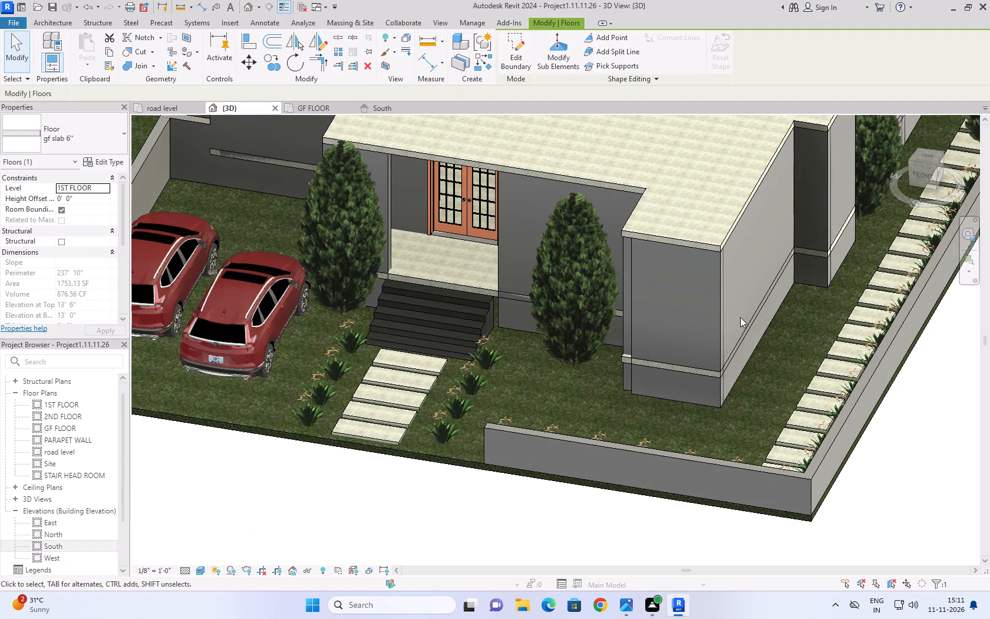
In 3D, delete the utility room's front wall, the tree-side wall, the leftover corner piece and the long outer side wall.
left_click(704, 253)
key("Delete")
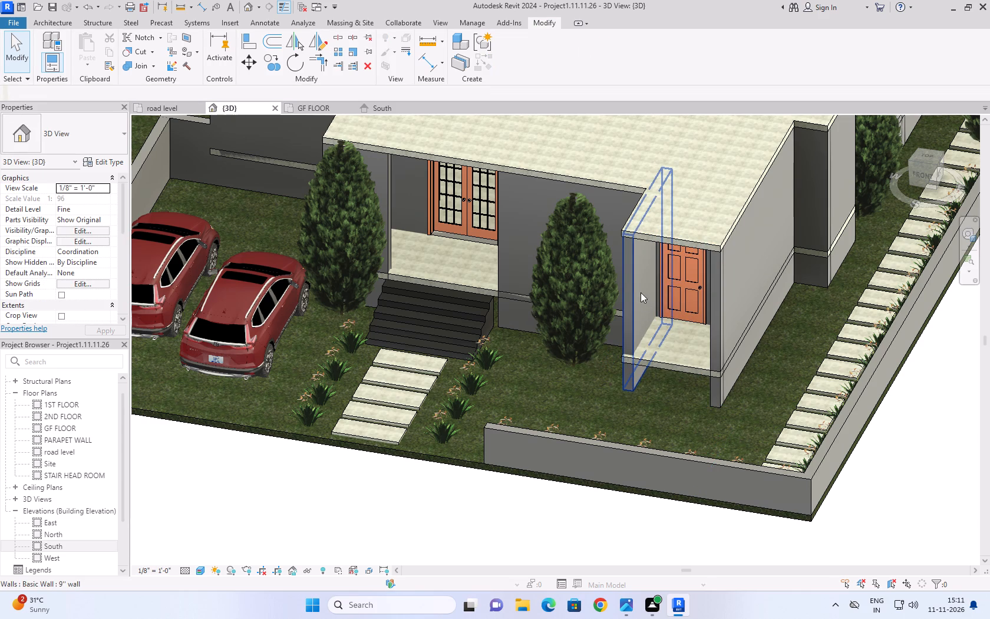
left_click(633, 272)
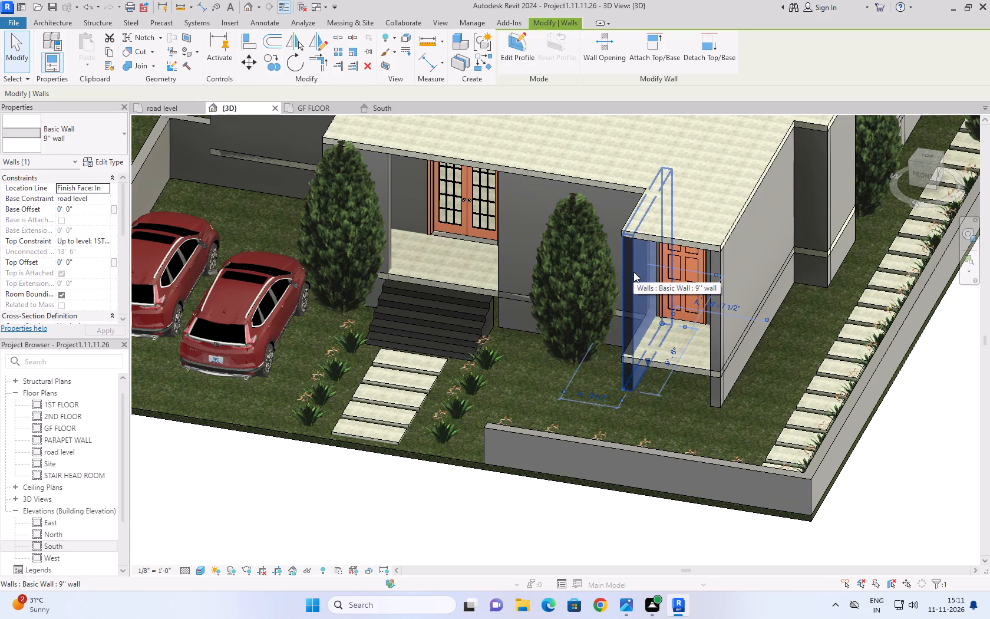
key("Delete")
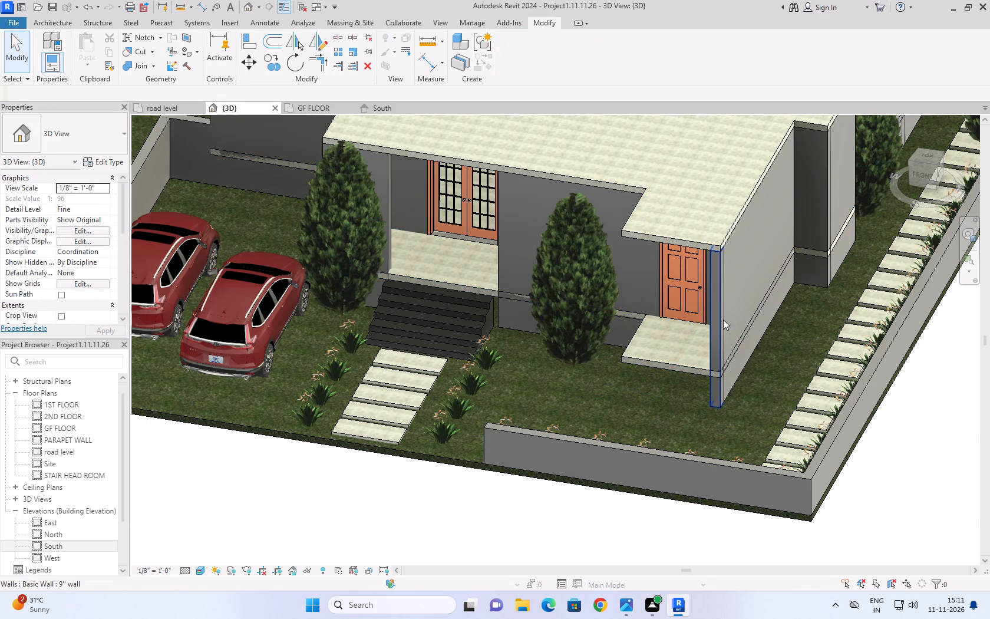
left_click(722, 318)
key("Delete")
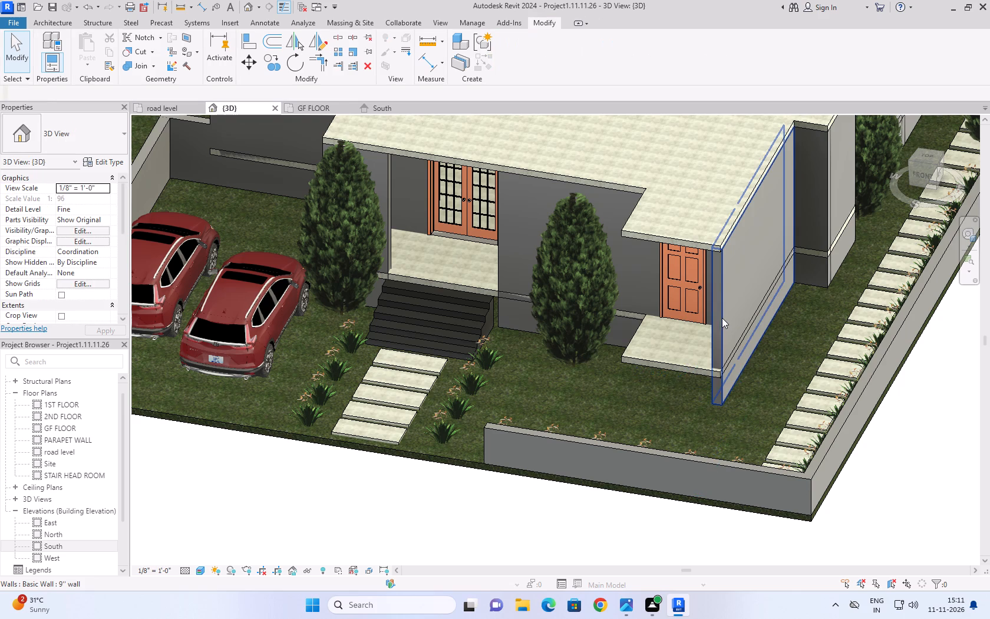
left_click(720, 305)
key("Delete")
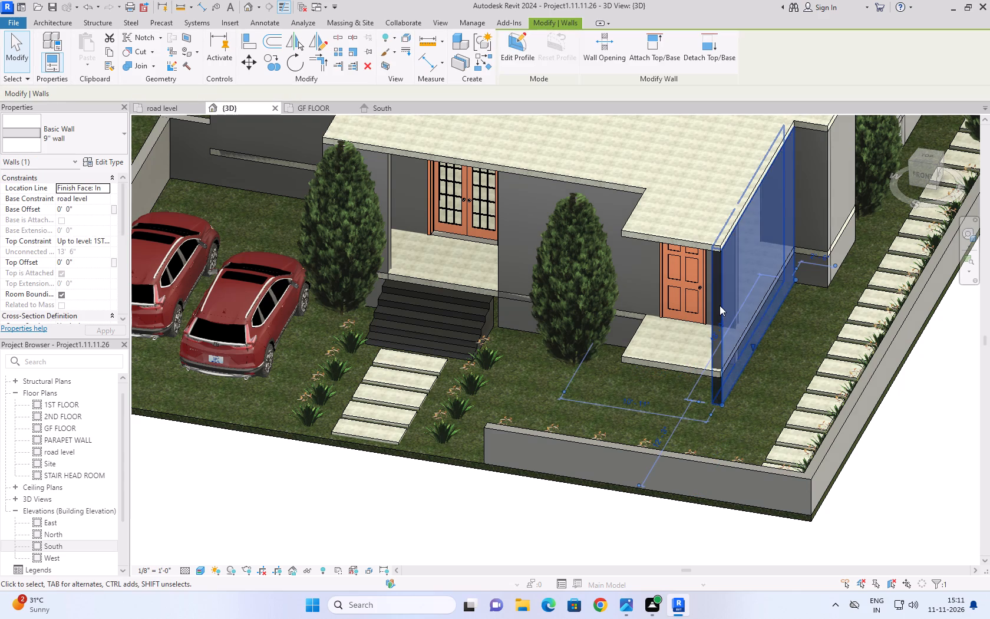
In the road level plan, draw a 9" wall along the utility slab's tree-side edge, from the door wall to the front corner.
left_click(166, 107)
scroll(567, 498, "down", 8)
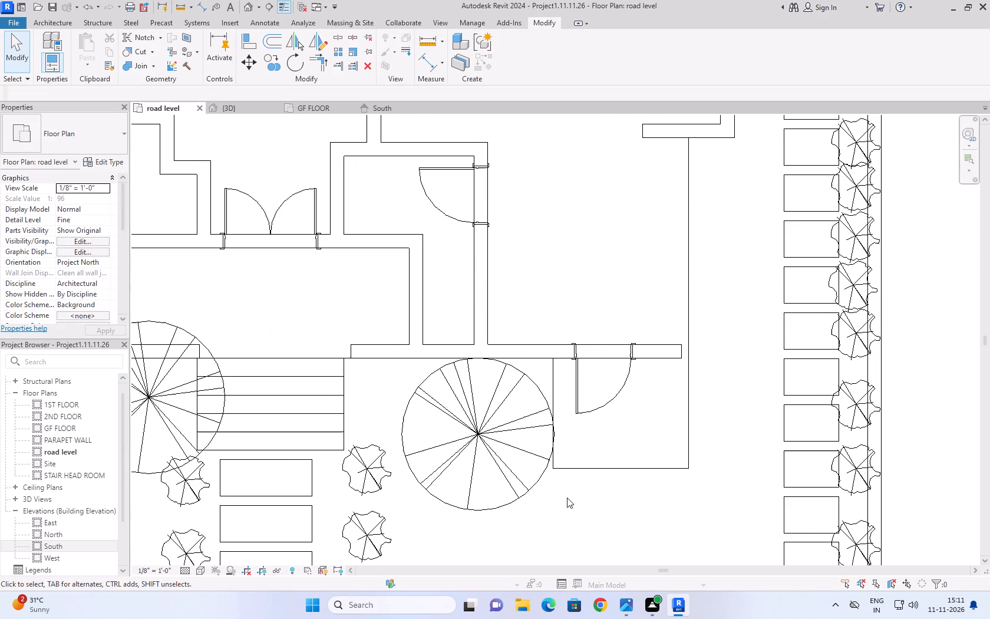
type("wa")
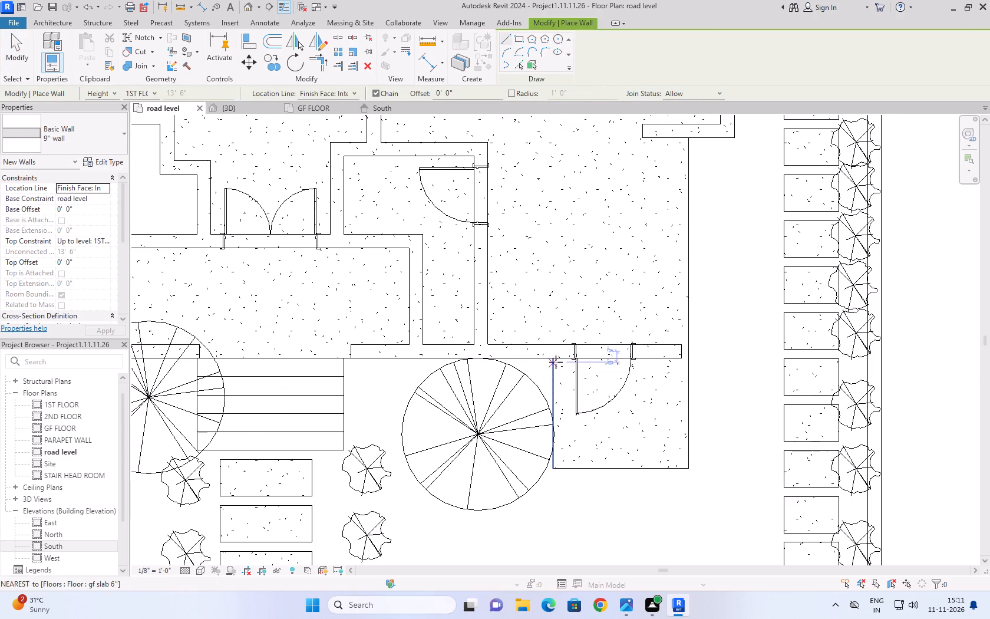
left_click(556, 360)
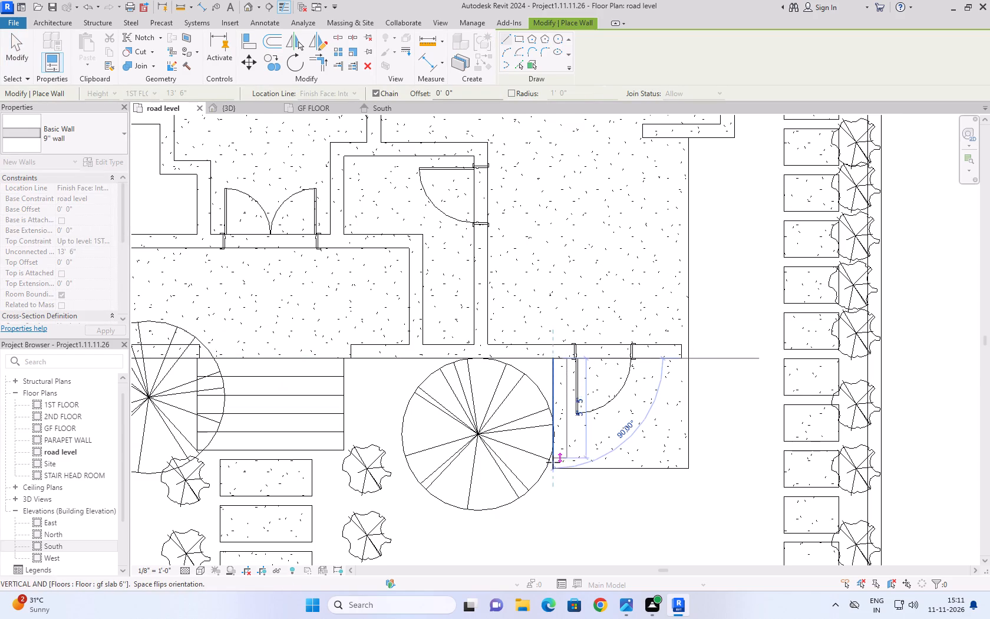
left_click(553, 468)
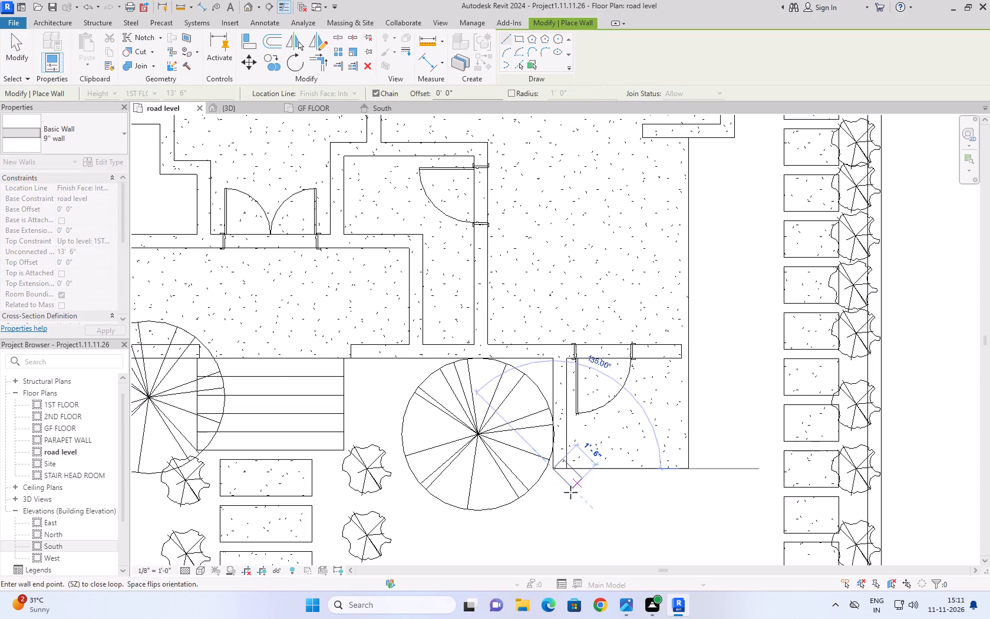
key("Escape")
key("Escape")
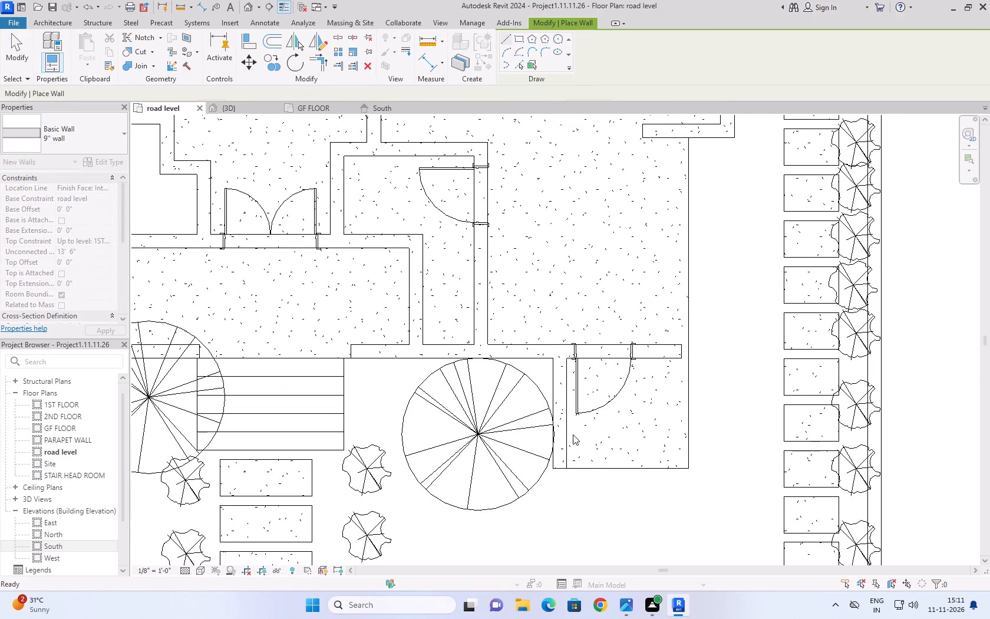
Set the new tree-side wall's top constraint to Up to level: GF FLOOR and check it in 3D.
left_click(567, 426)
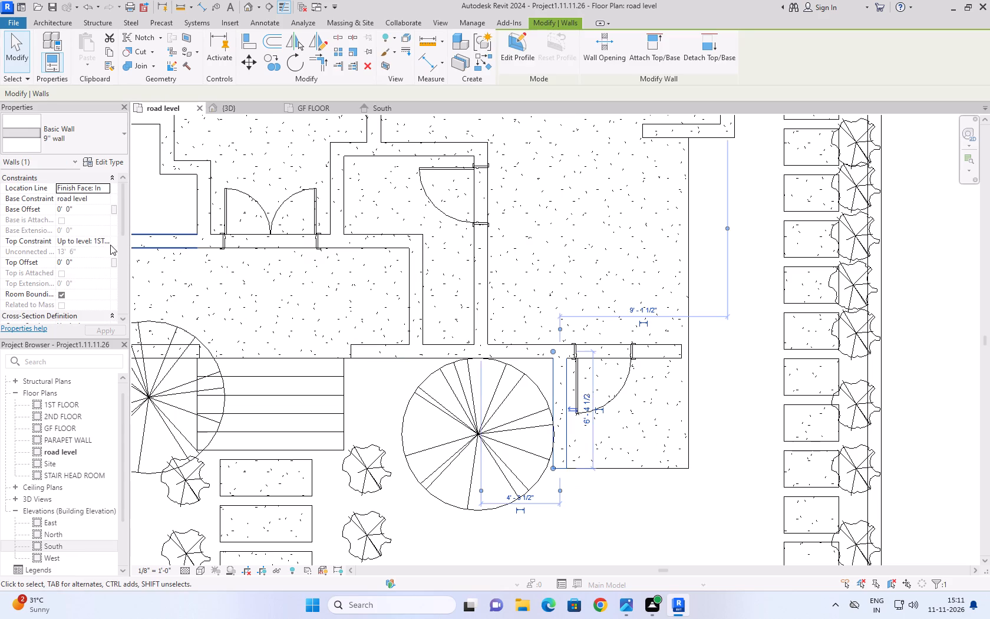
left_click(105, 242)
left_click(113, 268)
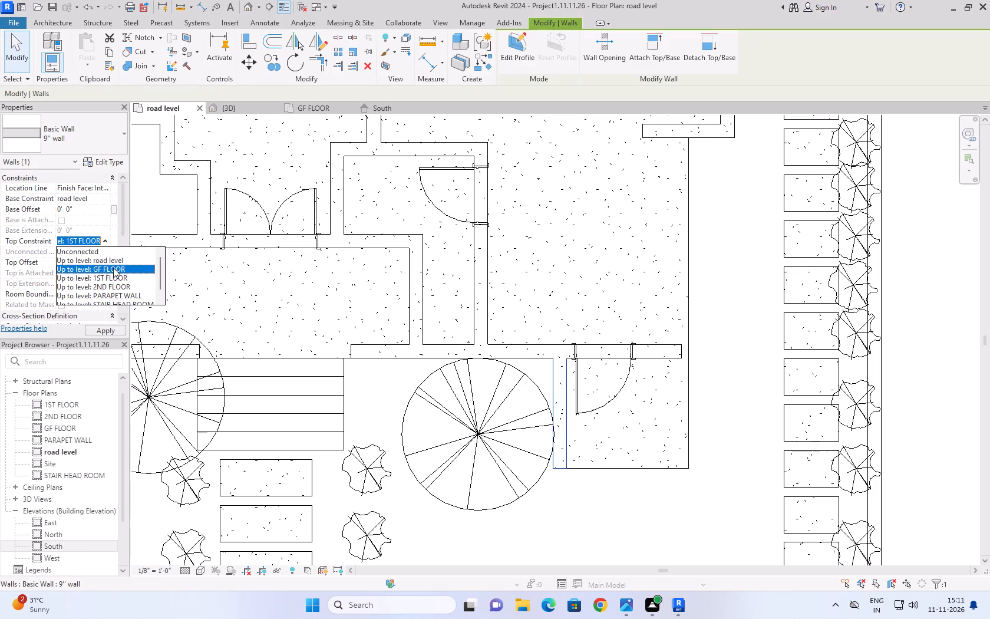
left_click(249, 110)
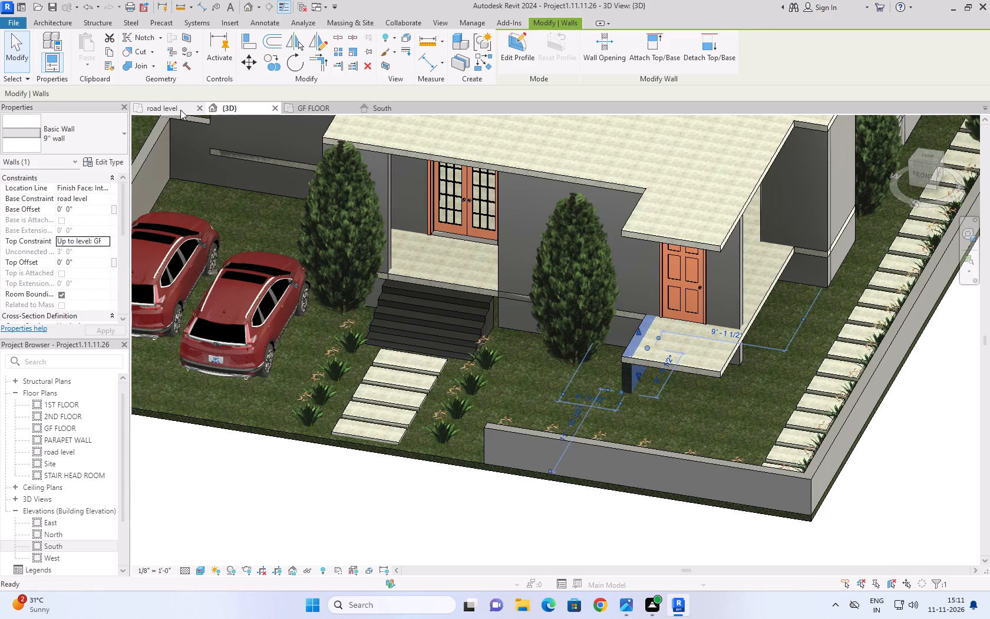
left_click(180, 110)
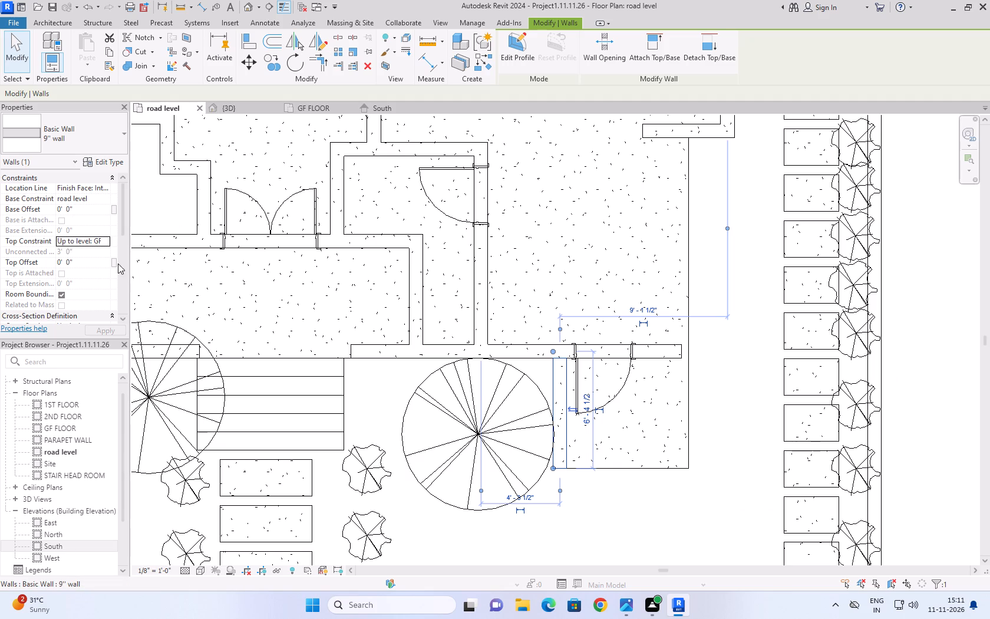
Make the tree-side wall's top constraint Unconnected with a 5' 0" height and check it in 3D.
left_click(105, 242)
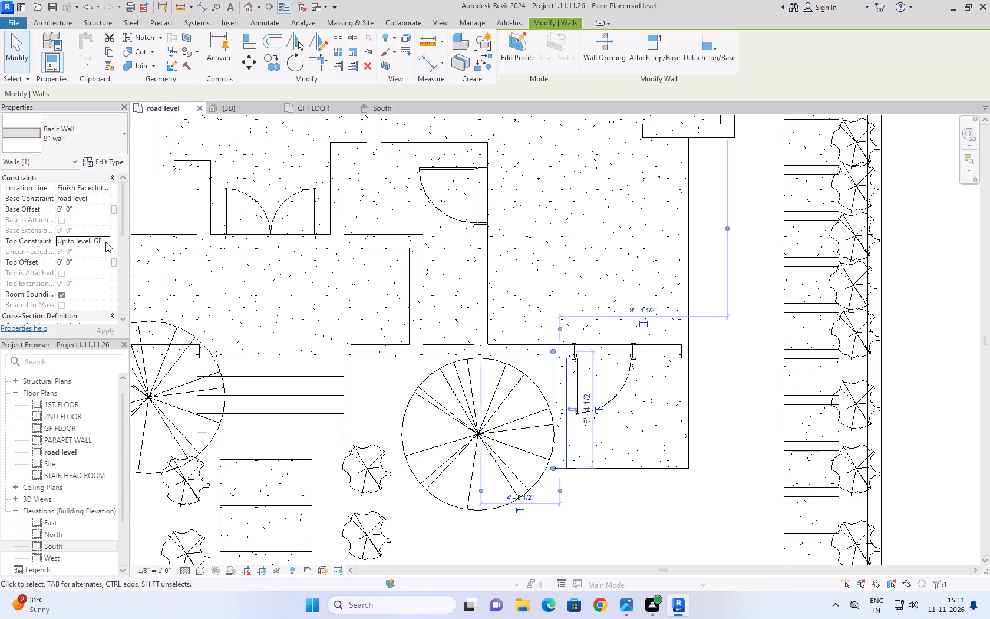
left_click(104, 251)
left_click(104, 251)
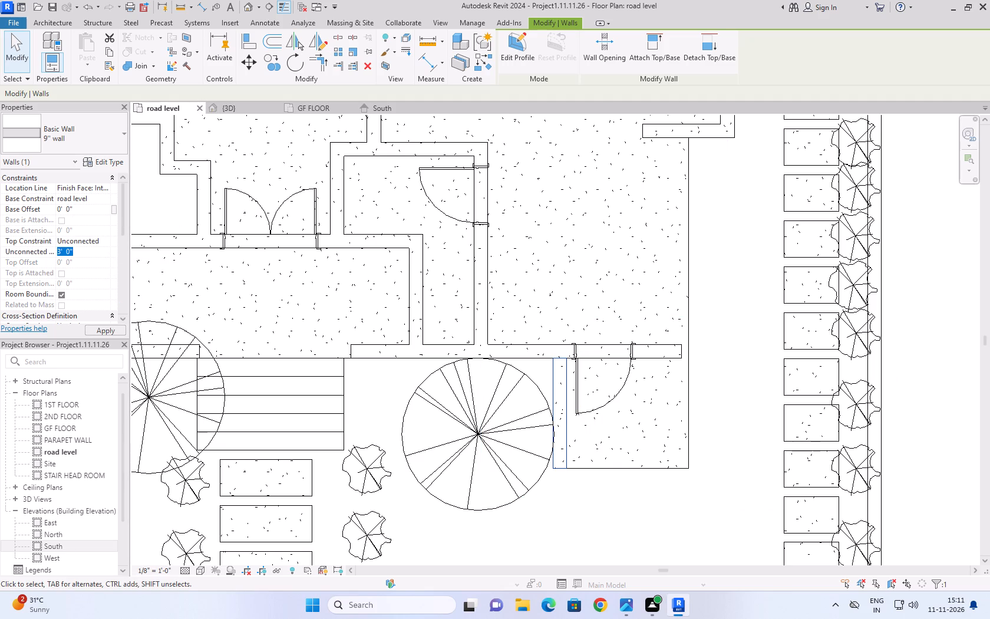
key("5")
key("apostrophe")
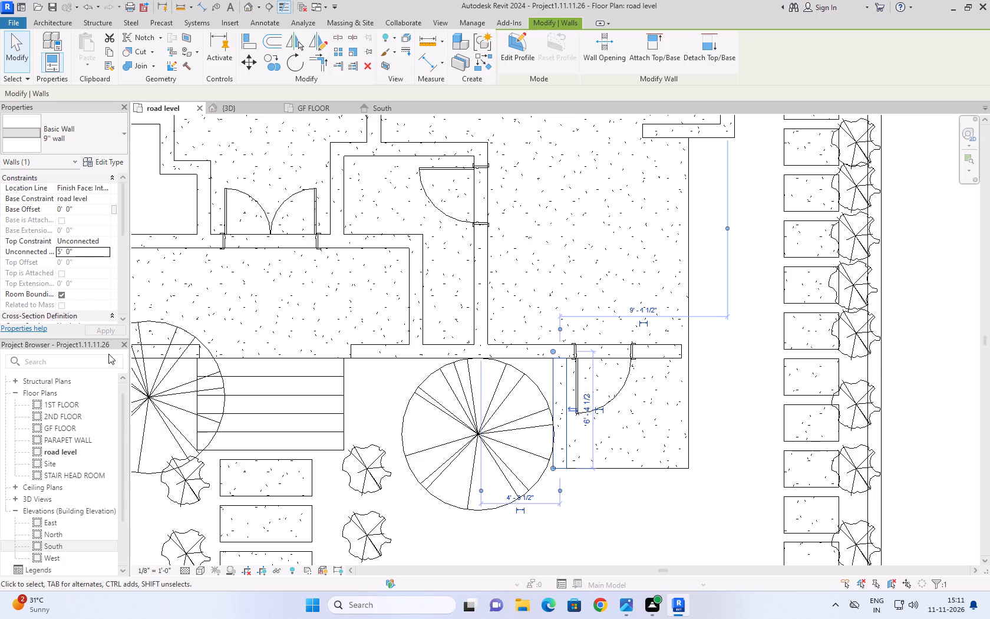
left_click(237, 111)
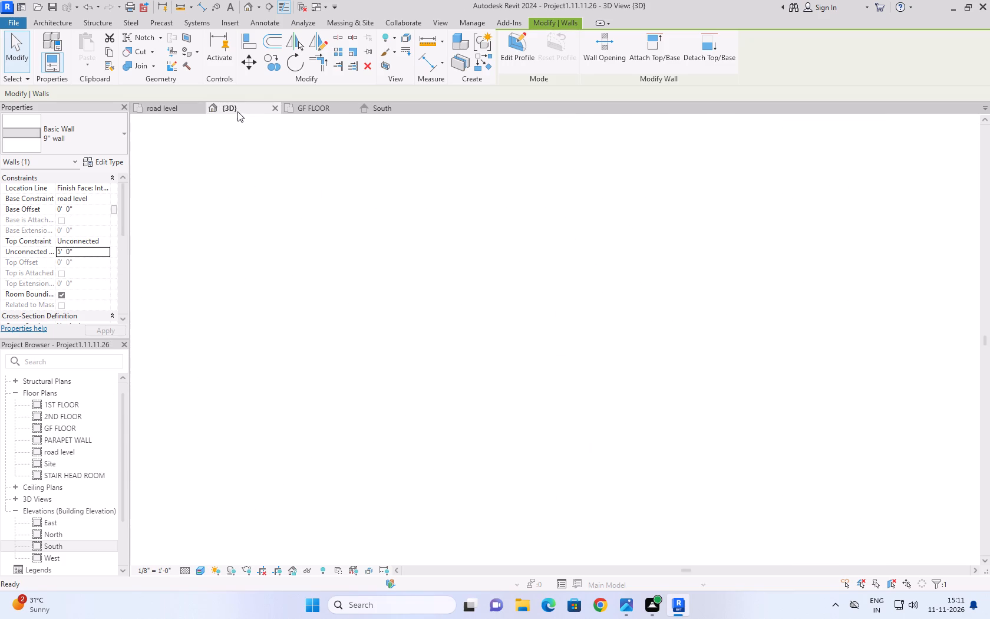
left_click(415, 500)
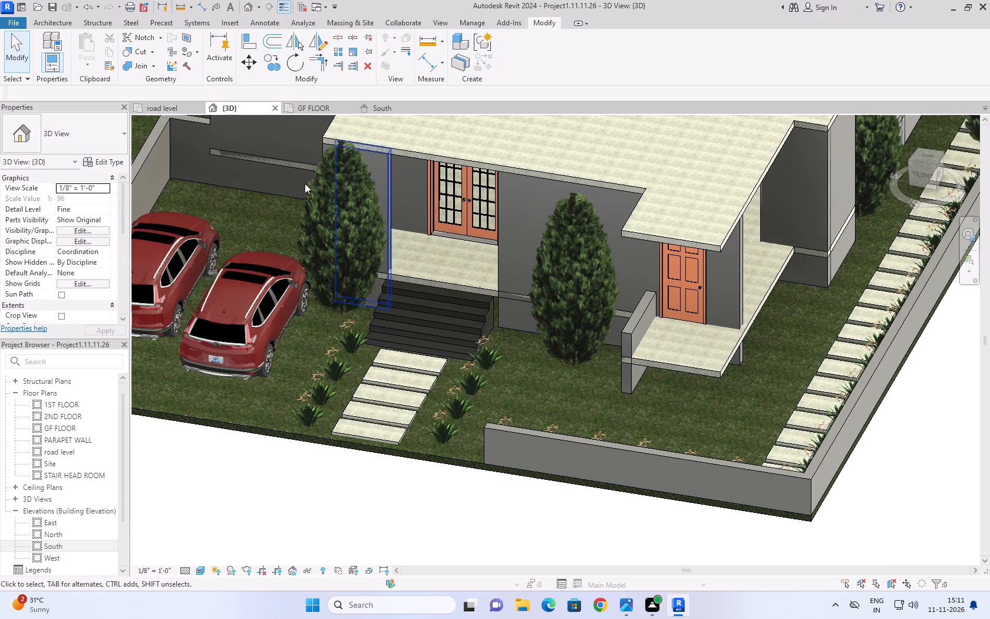
Create similar 5' high 9" walls along the utility slab's front edge and back along its outer side to the door wall.
left_click(169, 103)
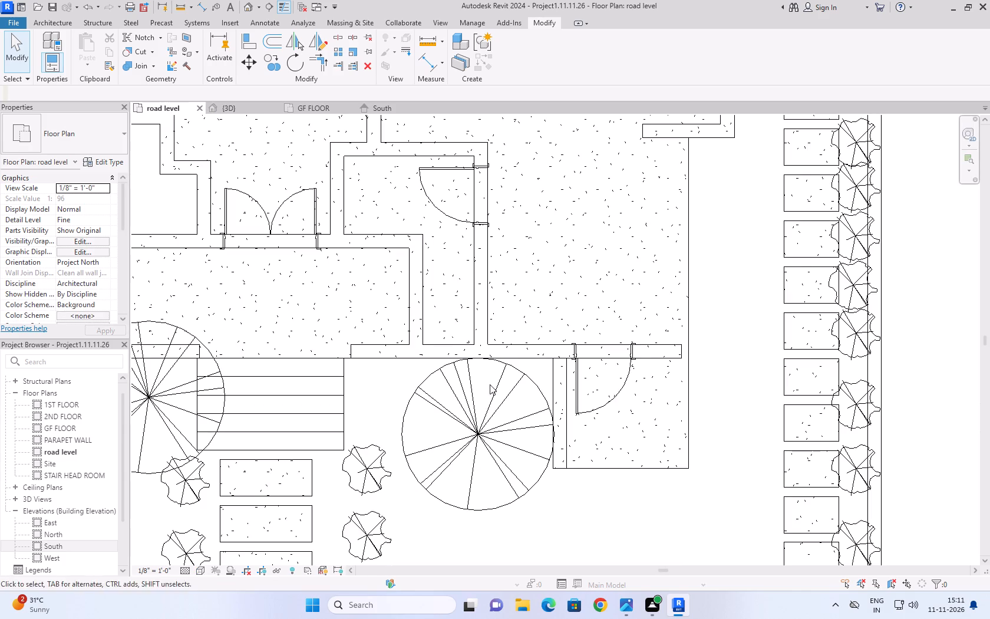
left_click(564, 404)
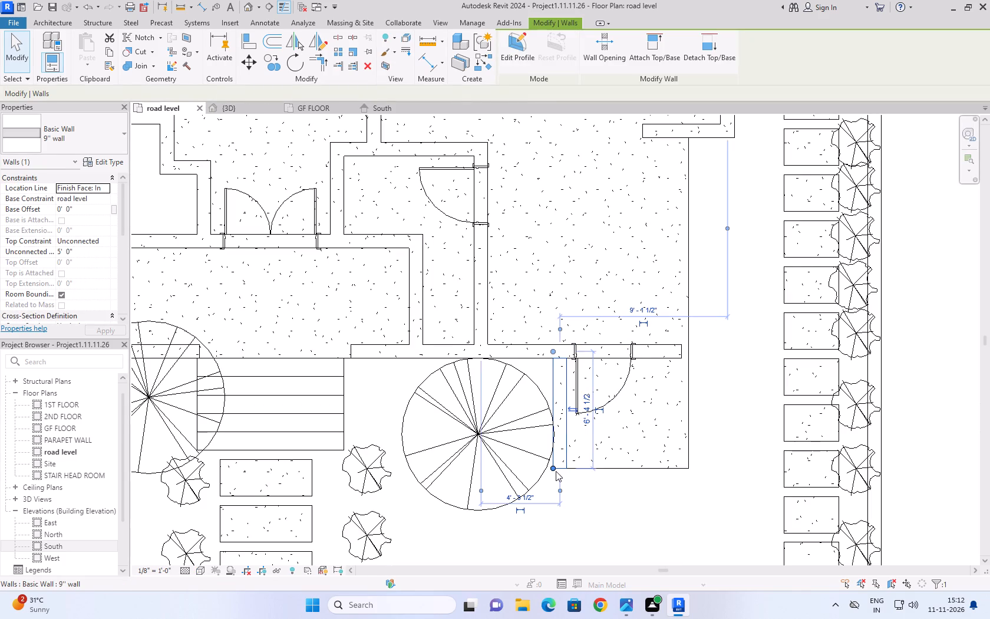
key("c")
key("s")
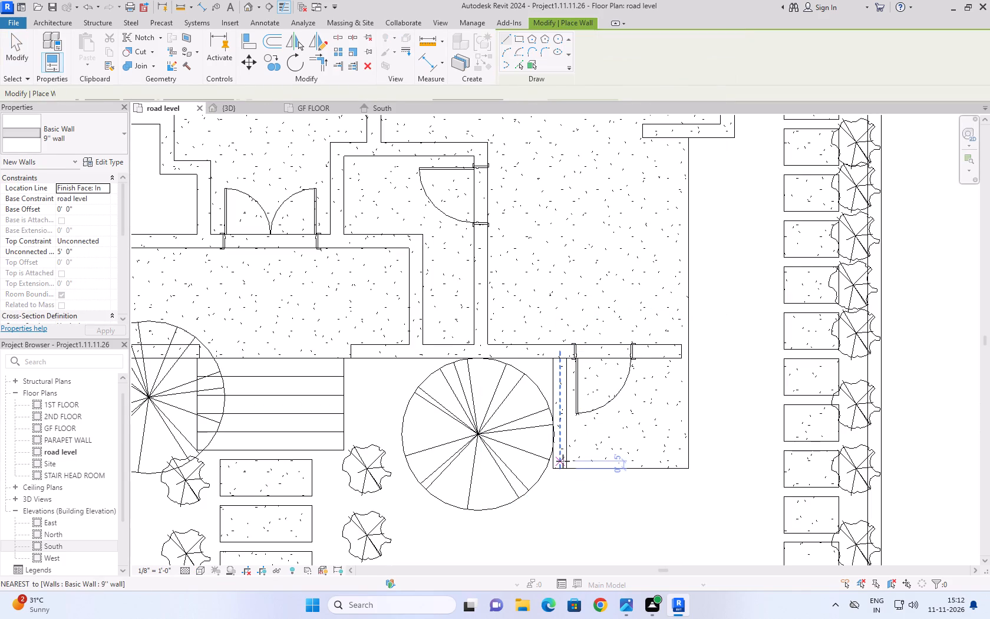
left_click(564, 470)
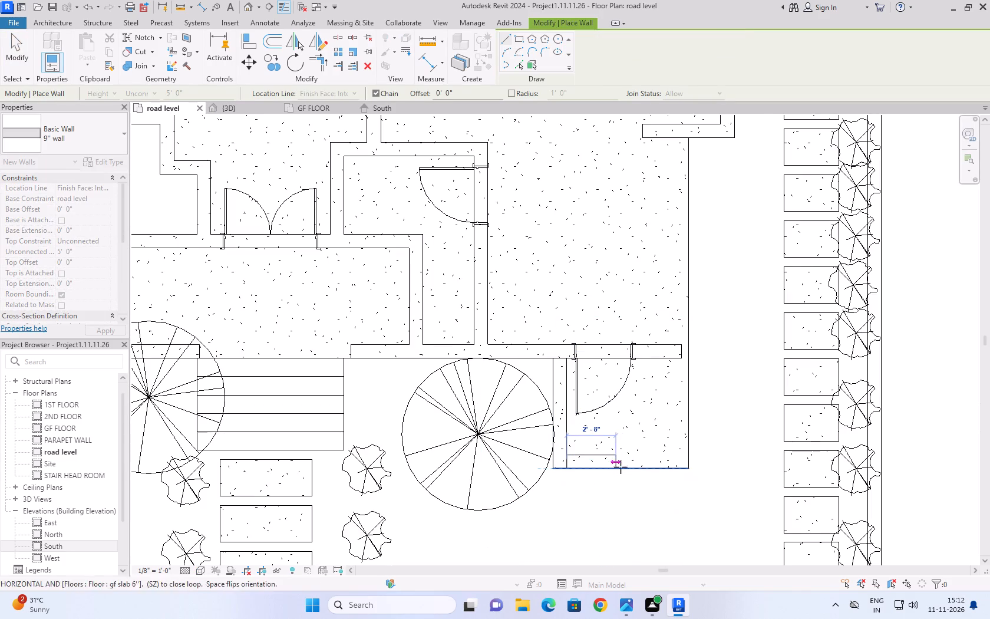
left_click(688, 468)
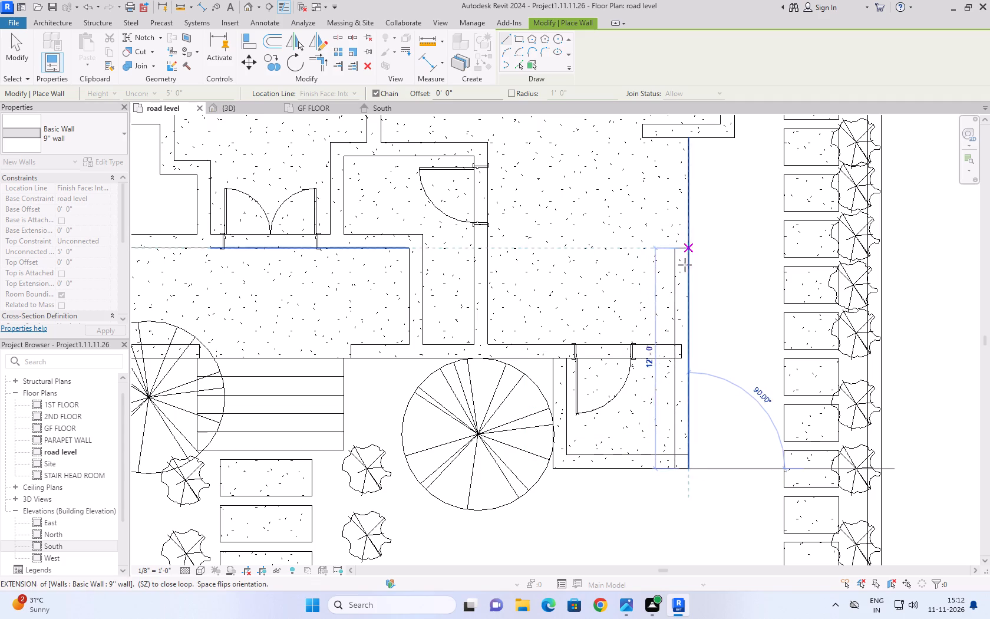
left_click(689, 361)
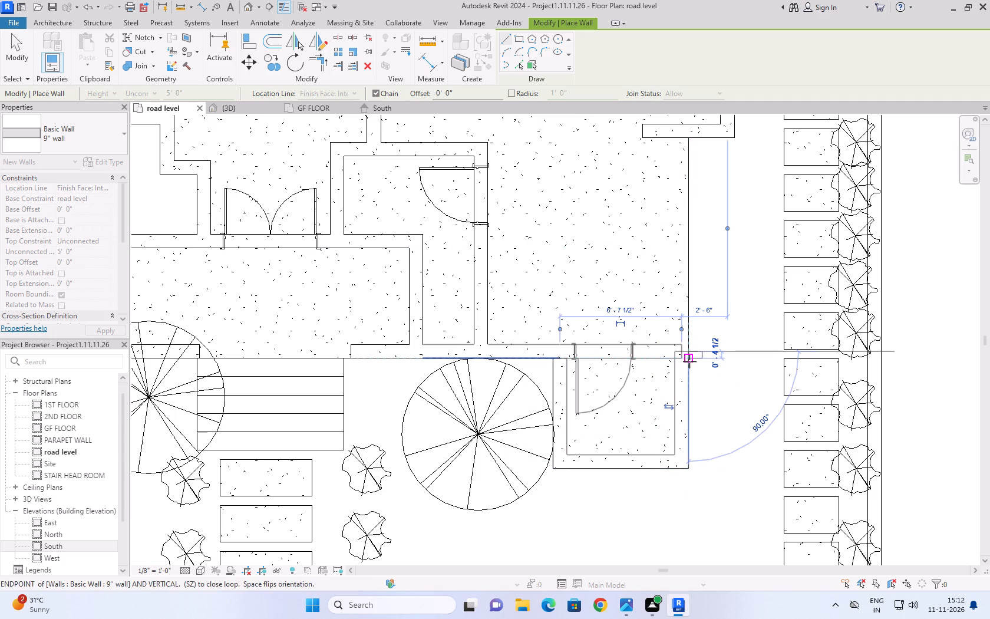
key("Escape")
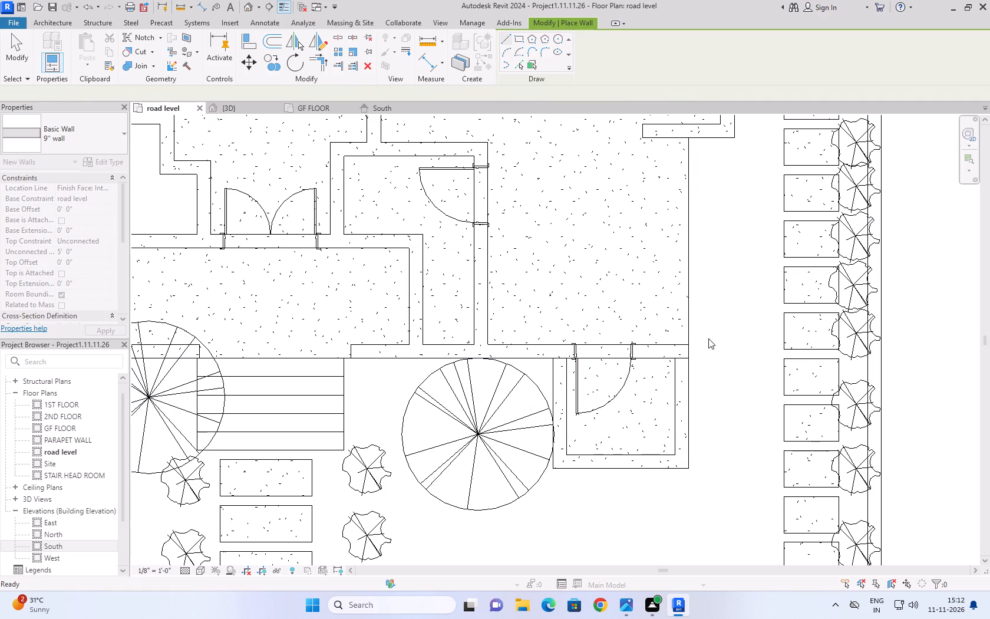
Continue the 5' high 9" wall along the slab's outer edge from the door wall to the house wall behind.
type("wa")
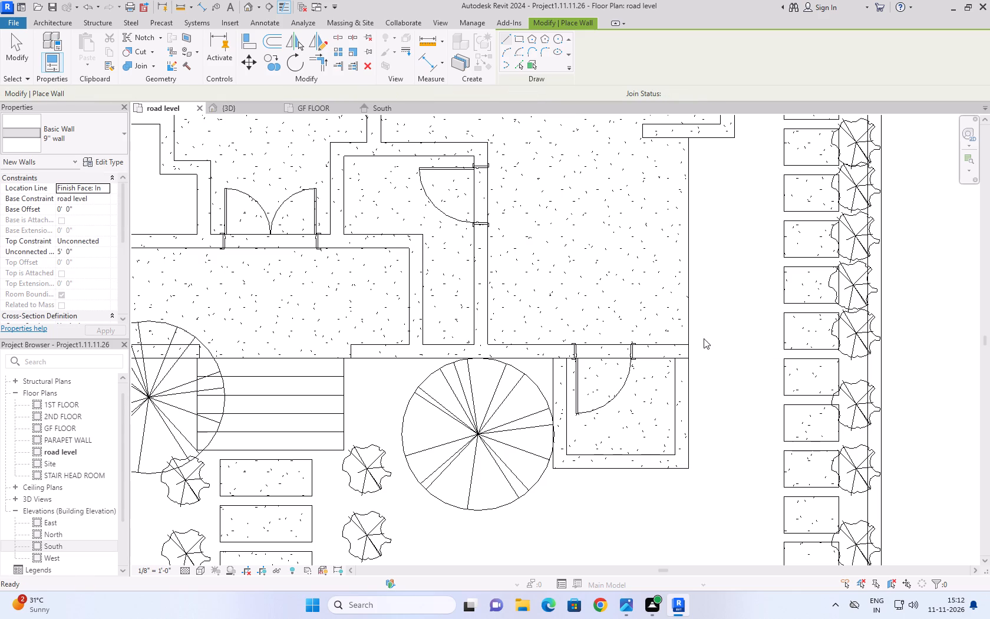
left_click(688, 346)
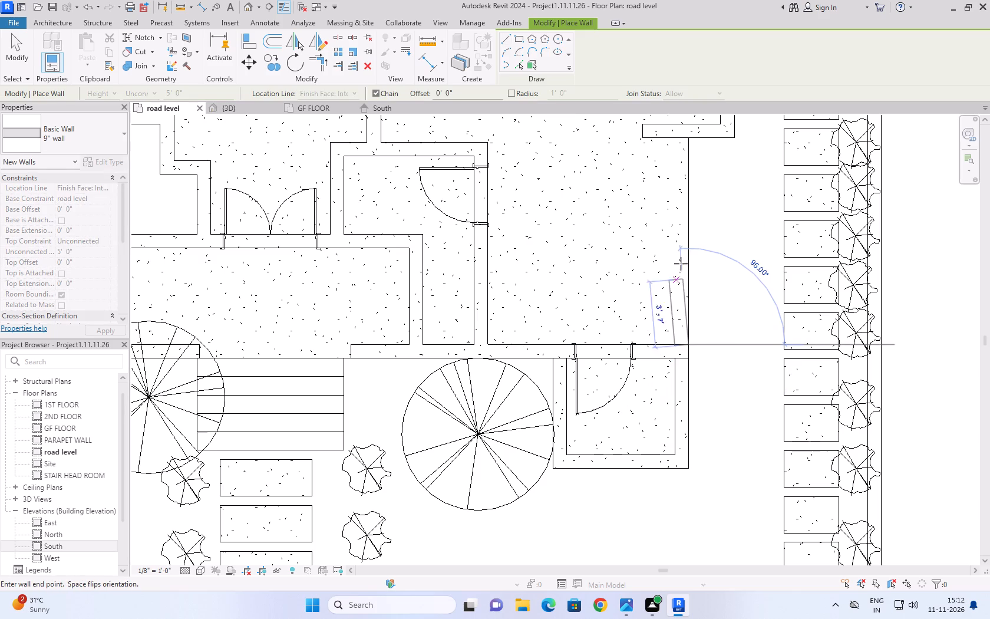
left_click(687, 139)
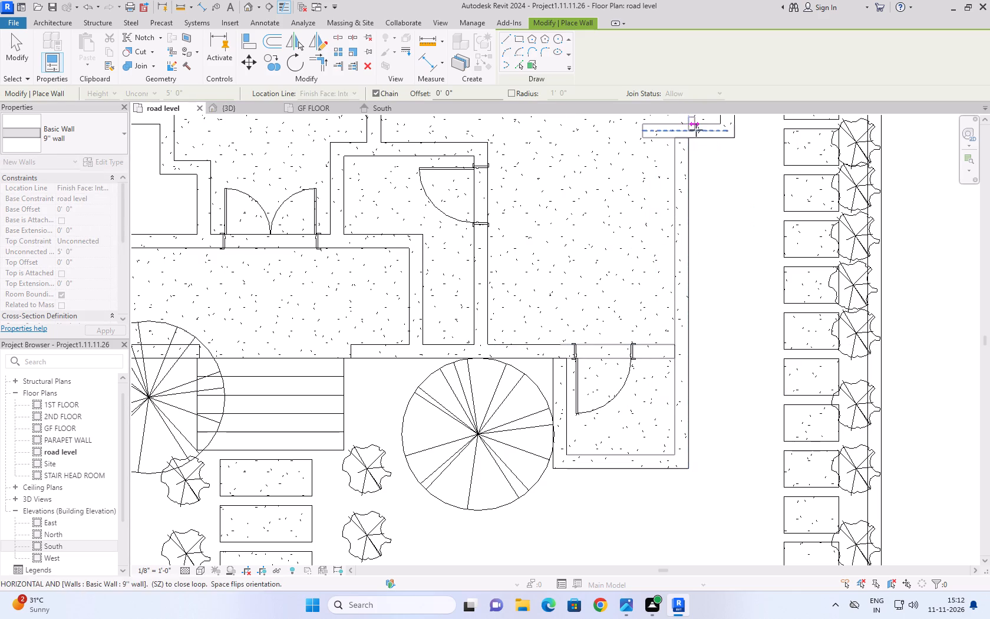
key("Escape")
key("Escape")
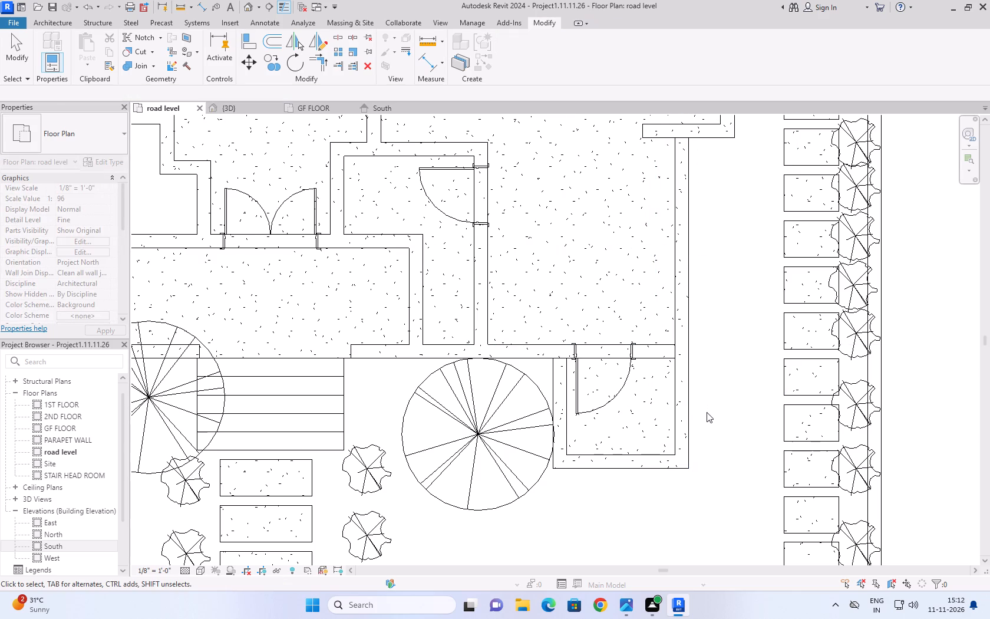
key("Escape")
key("Escape")
key("Escape")
Try to stretch the door wall's end to the outer face of the long low side wall.
left_click(685, 416)
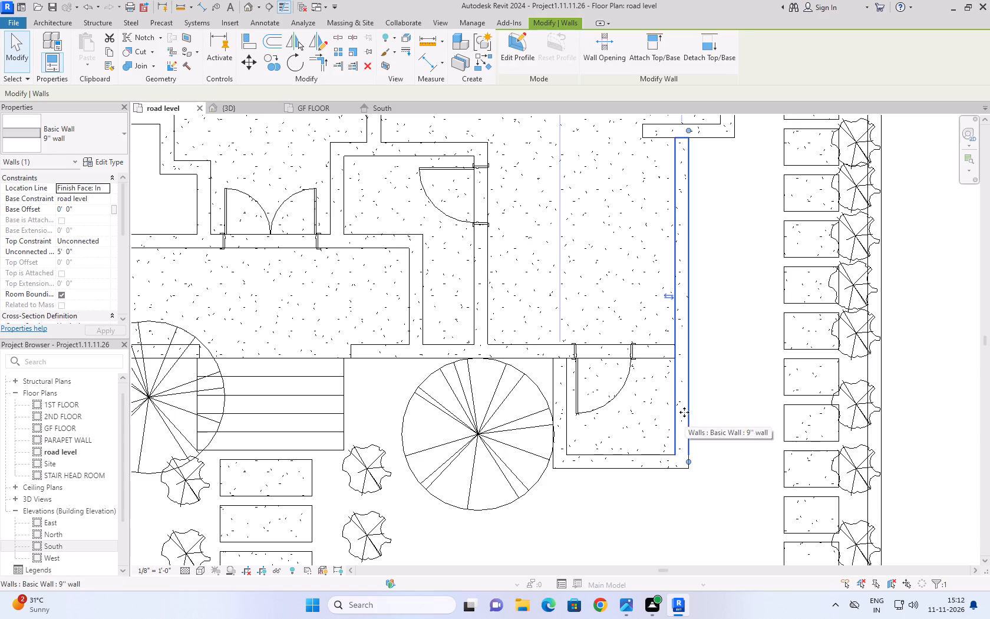
left_click(657, 351)
left_click_drag(678, 356, 683, 356)
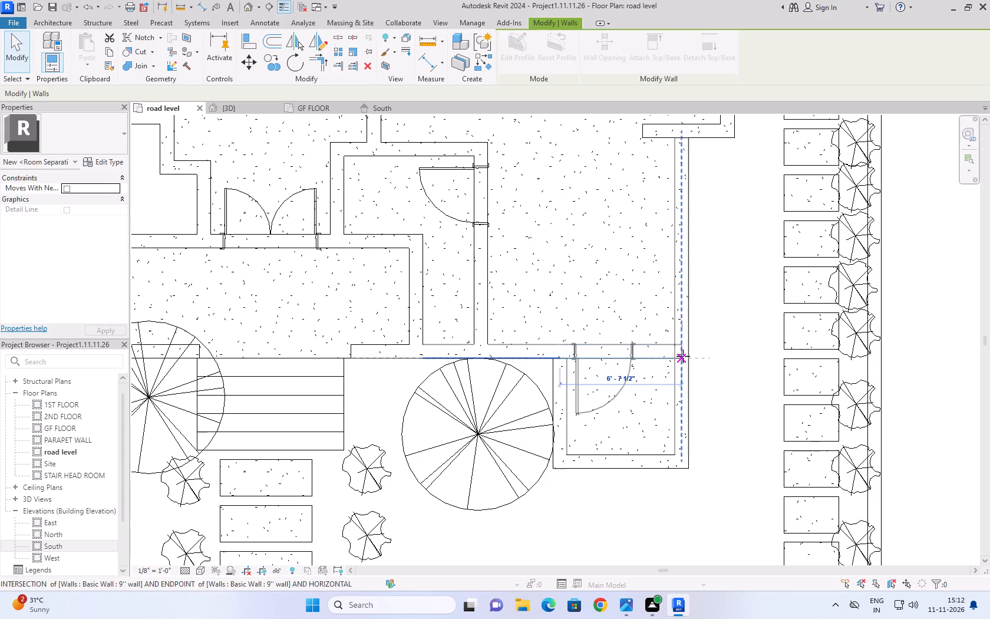
left_click_drag(683, 356, 688, 355)
left_click(731, 347)
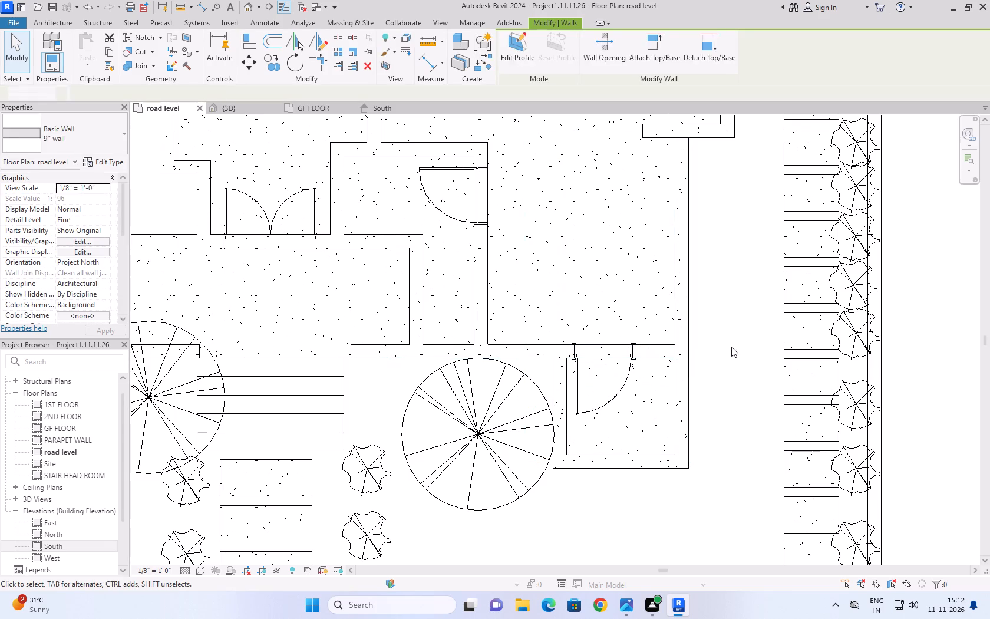
key("Escape")
key("Escape")
key("Escape")
Check the low front and long side walls' height constraints, and examine them in 3D against the boundary wall.
left_click(600, 466)
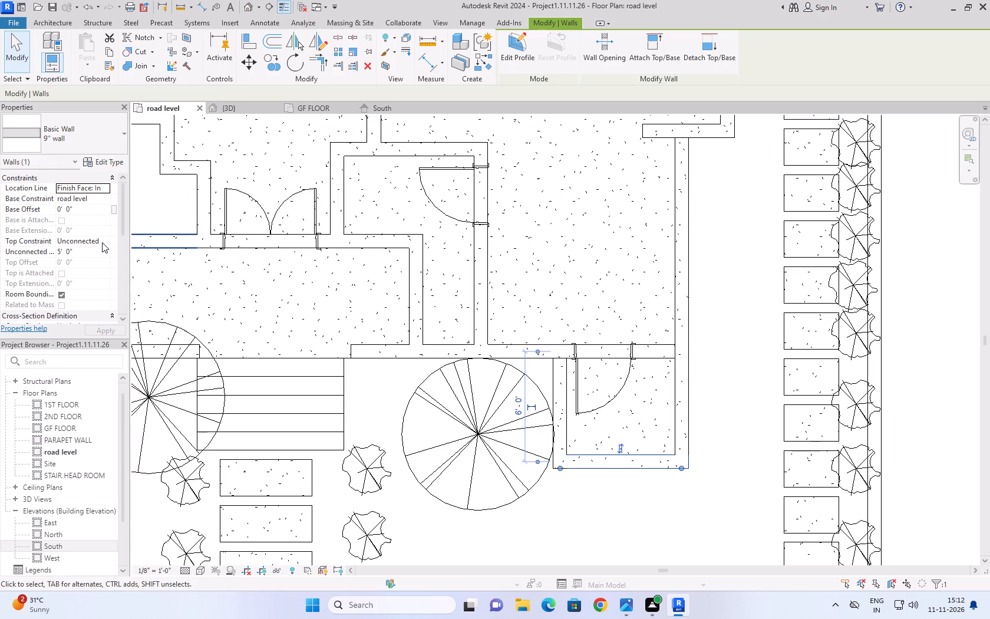
left_click(682, 404)
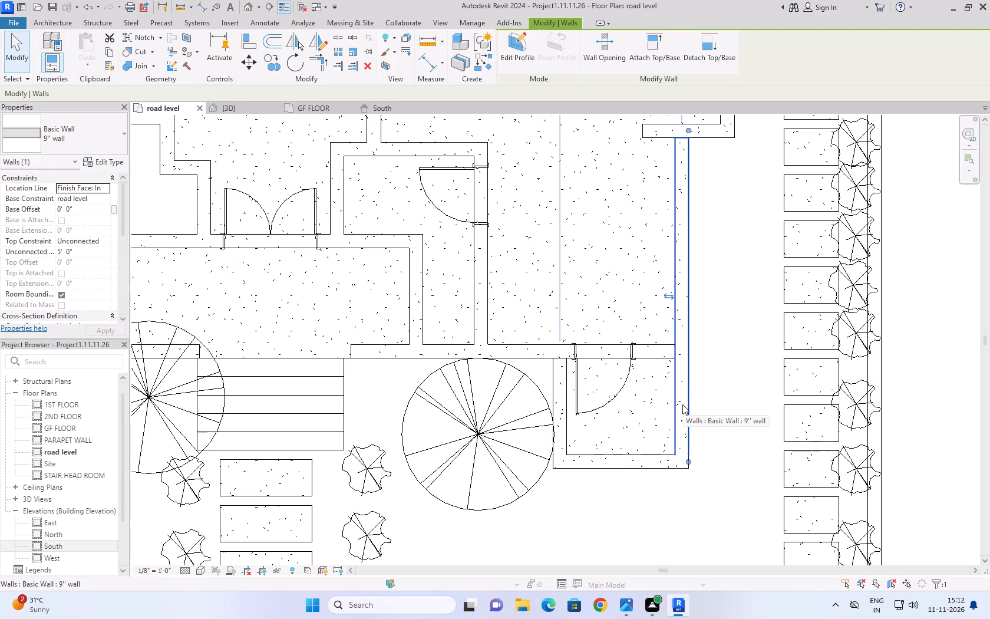
left_click(236, 105)
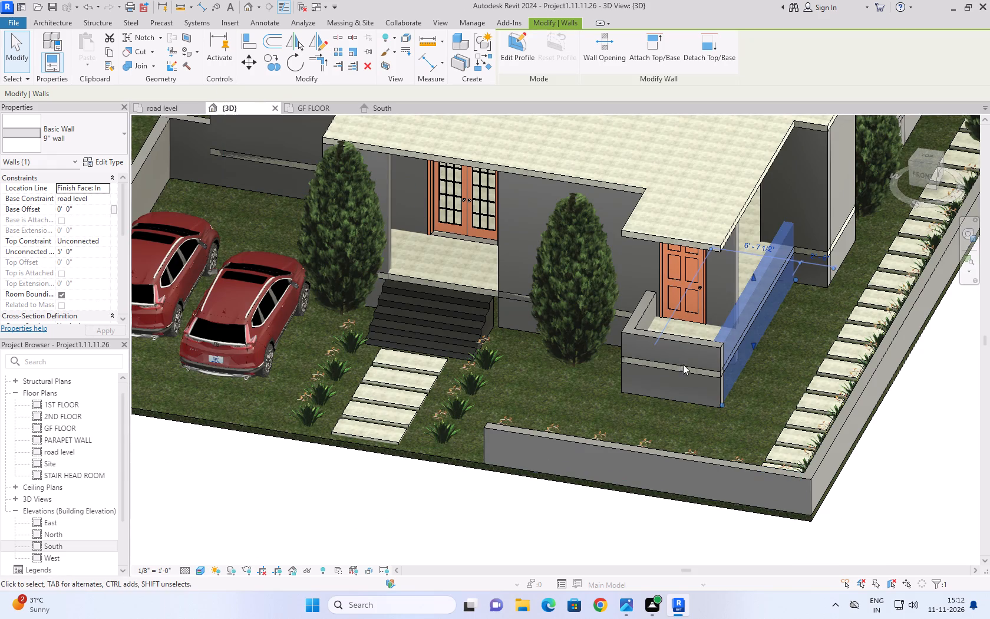
left_click(635, 486)
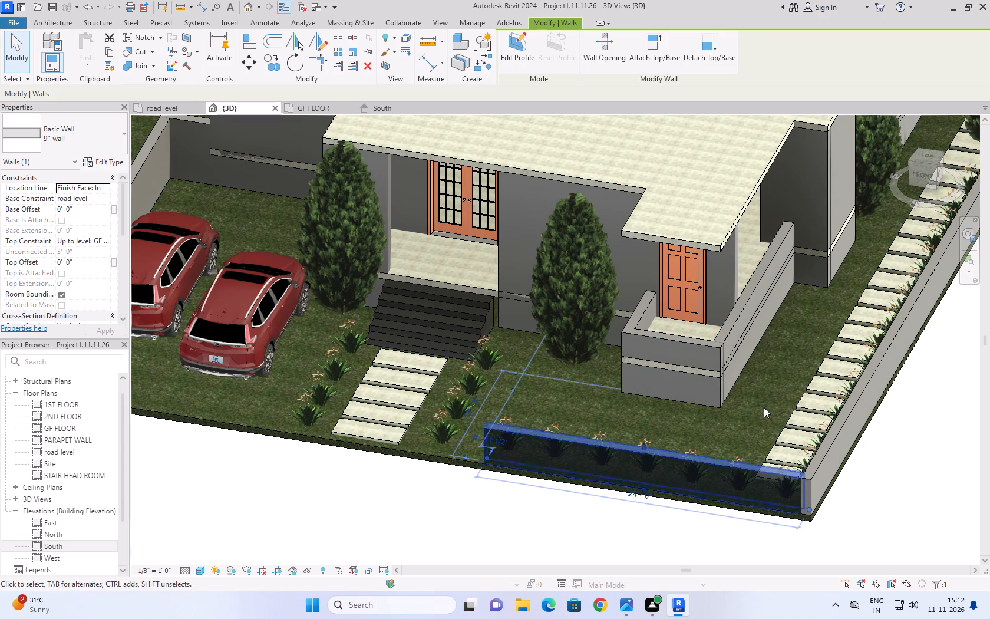
left_click(767, 265)
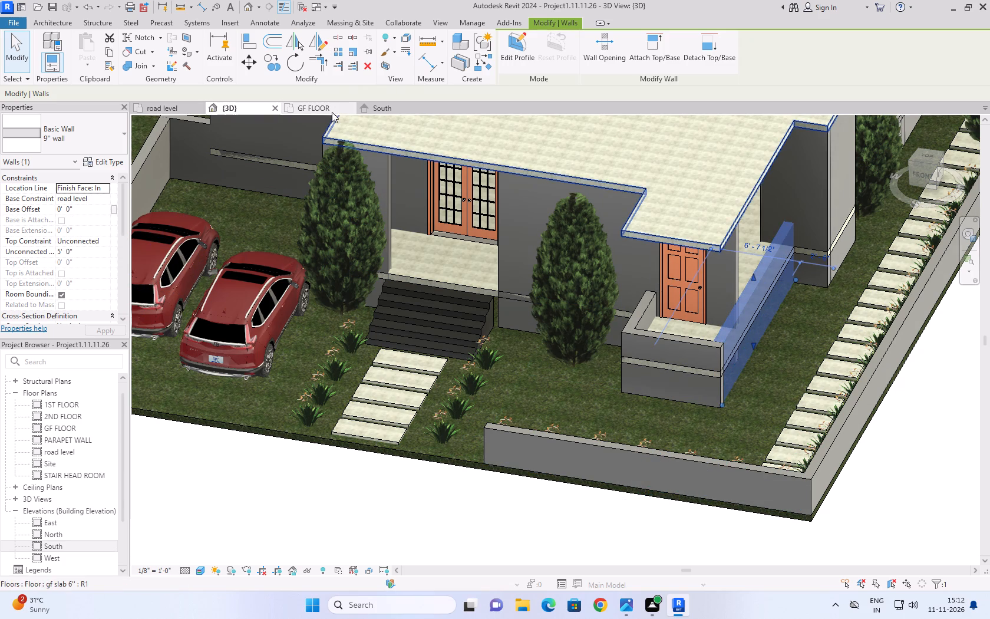
left_click(177, 108)
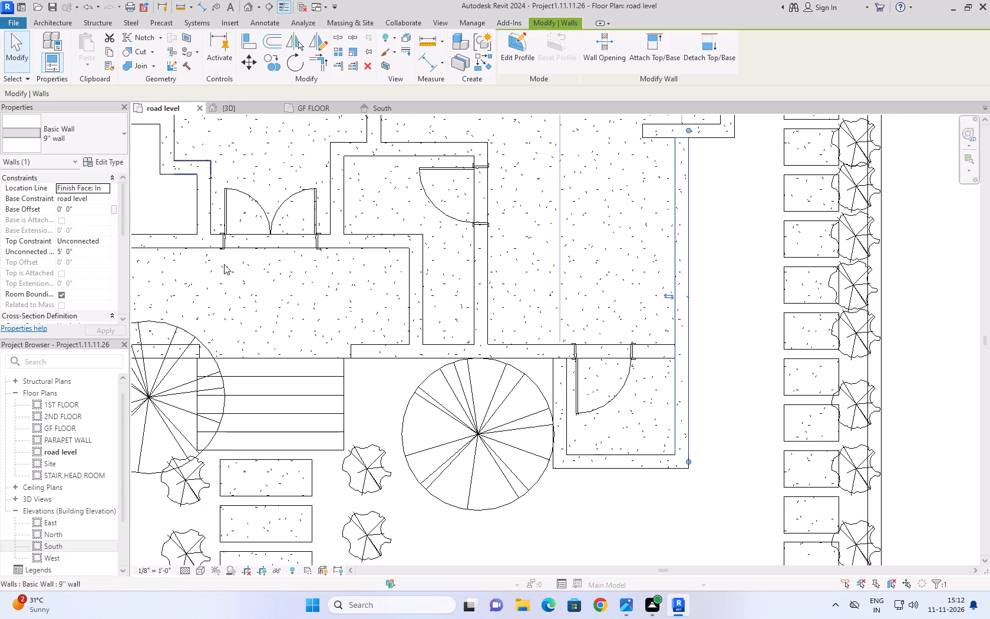
Split the long low side wall where it meets the outer face of the door wall.
left_click(742, 318)
left_click(689, 265)
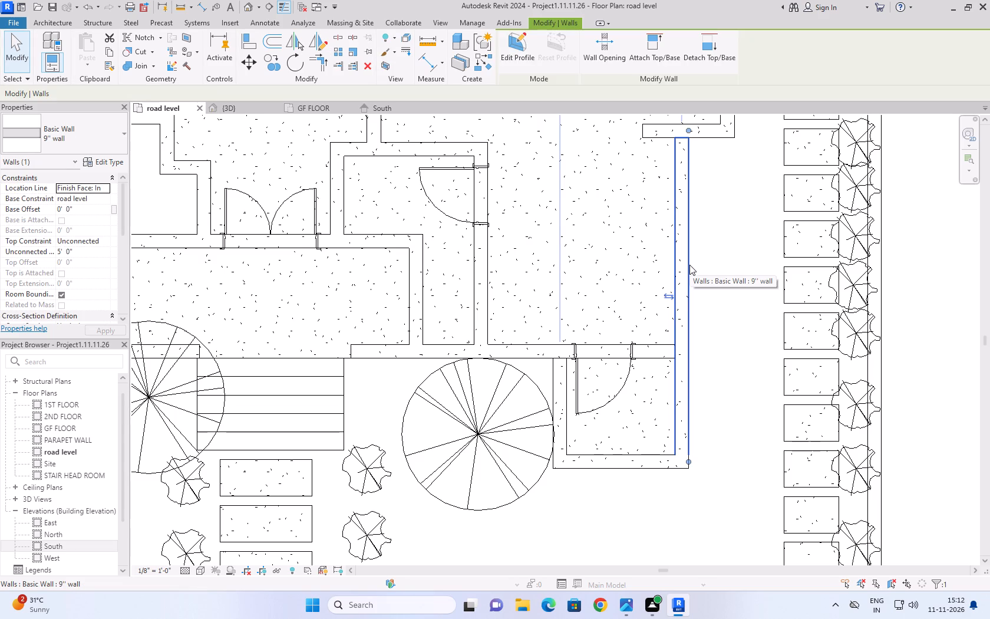
left_click(696, 271)
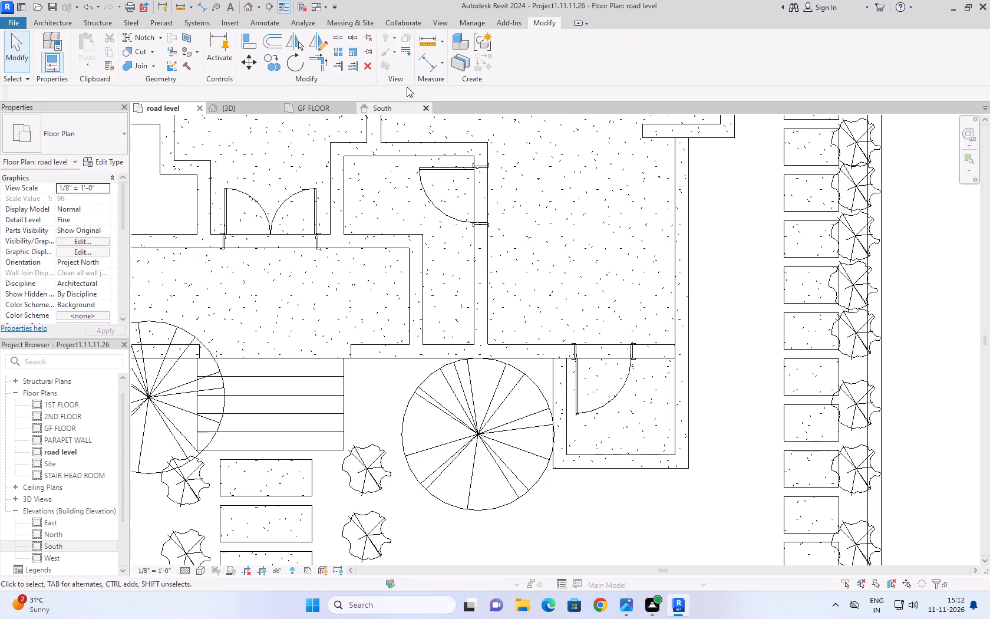
left_click(340, 40)
scroll(686, 355, "up", 2)
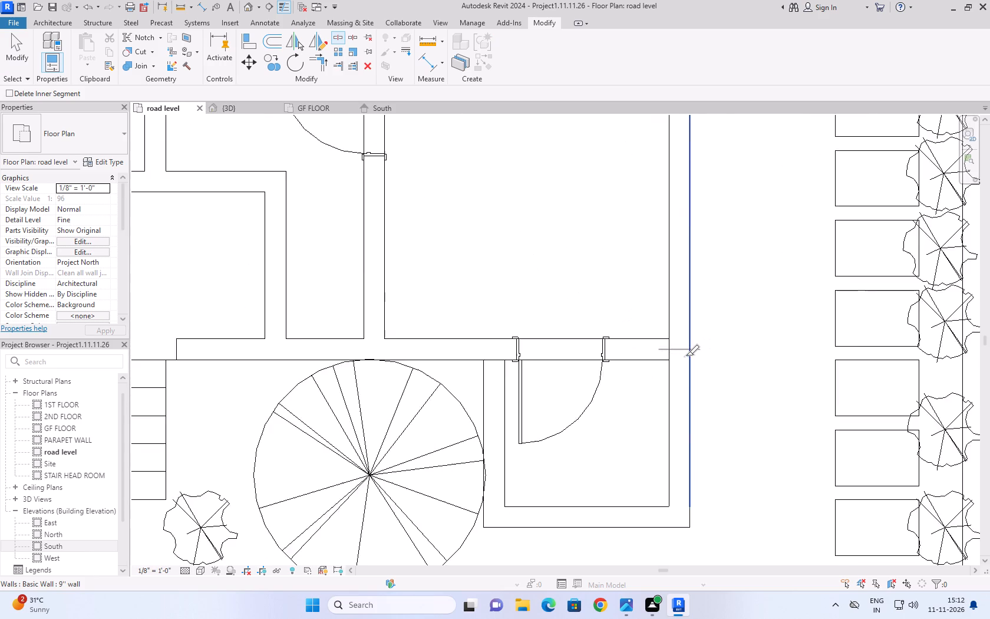
scroll(686, 355, "up", 13)
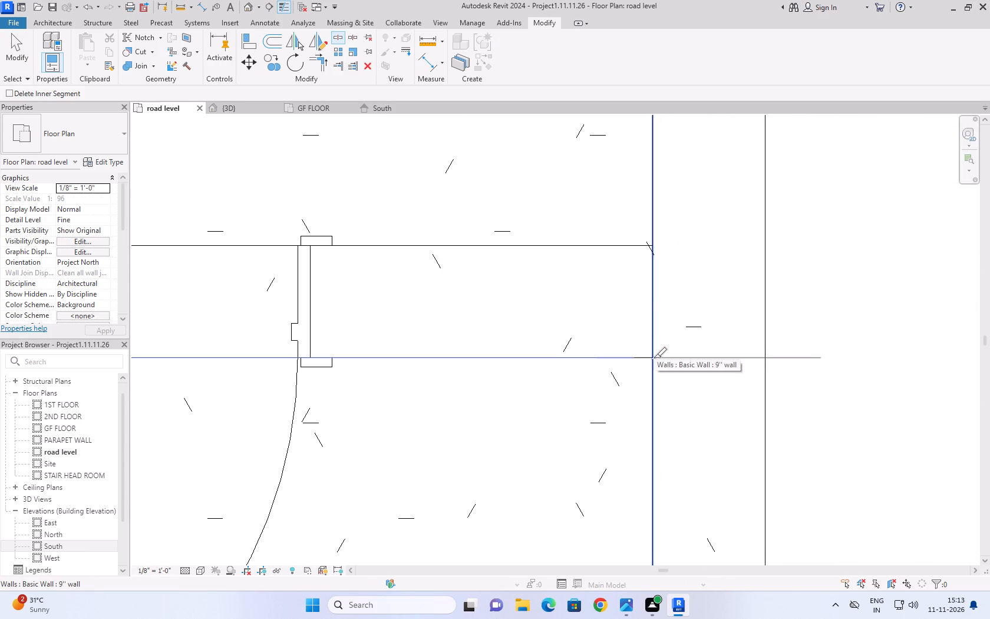
left_click(654, 358)
scroll(808, 326, "down", 15)
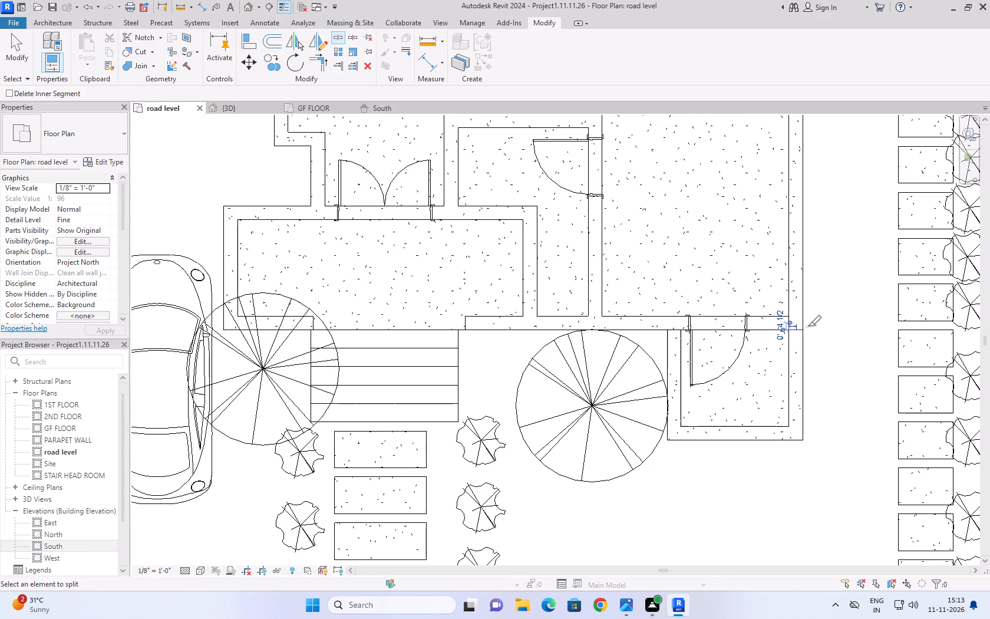
key("Escape")
key("Escape")
In 3D, set the top constraint of the side wall segment behind the door wall to Up to level: 1ST FLOOR.
left_click(801, 361)
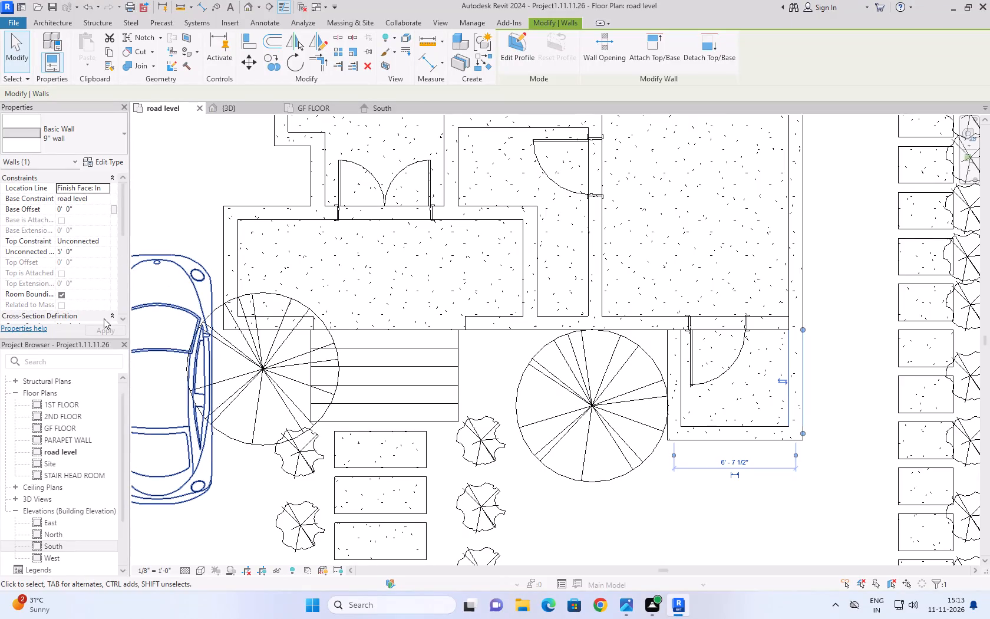
left_click(378, 104)
left_click(326, 102)
left_click(260, 111)
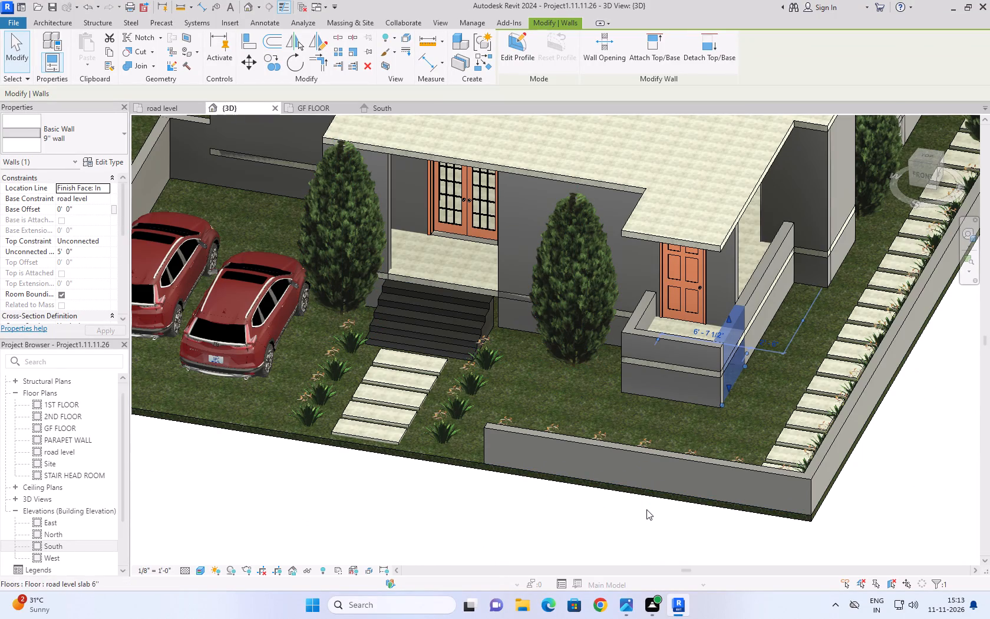
left_click(646, 512)
left_click(767, 257)
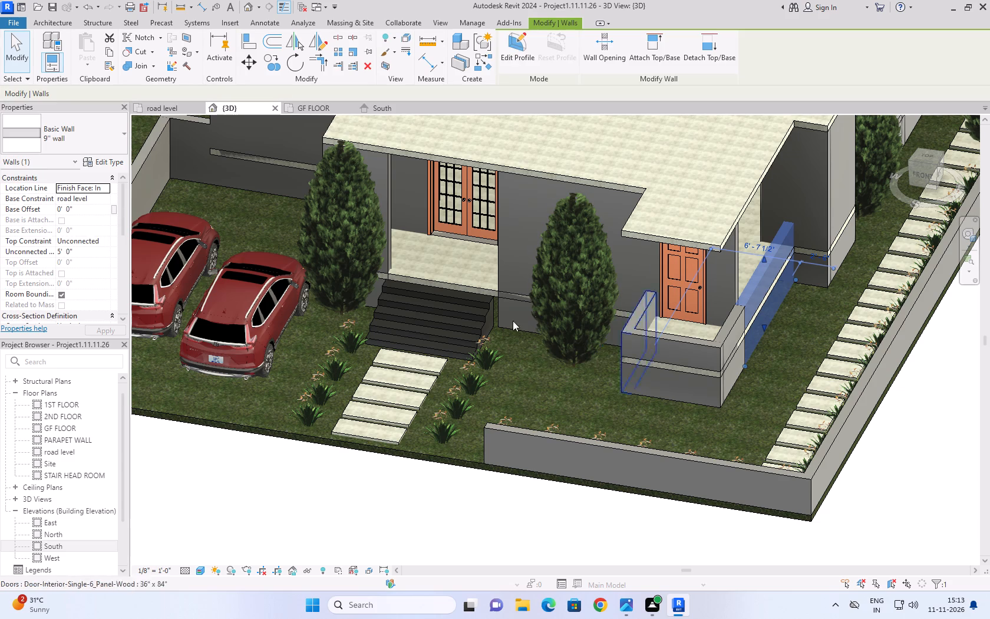
left_click(98, 242)
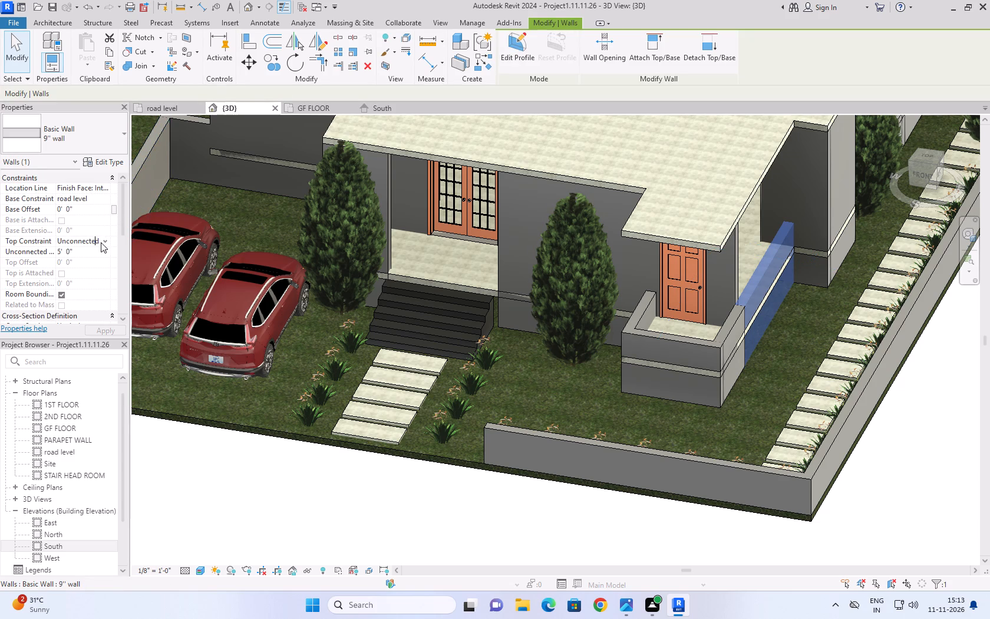
left_click(101, 242)
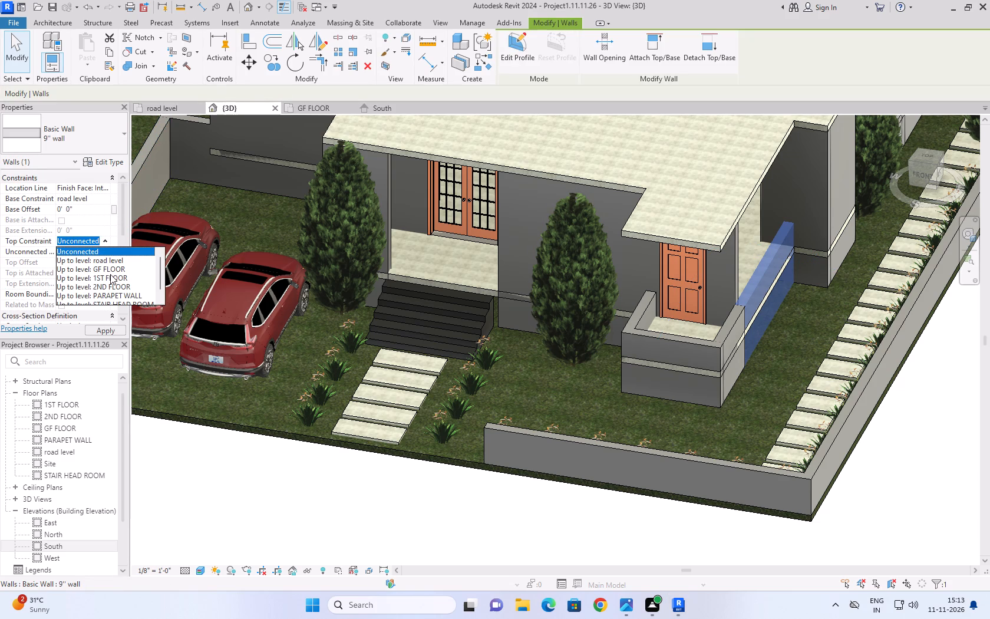
left_click(110, 274)
left_click(219, 475)
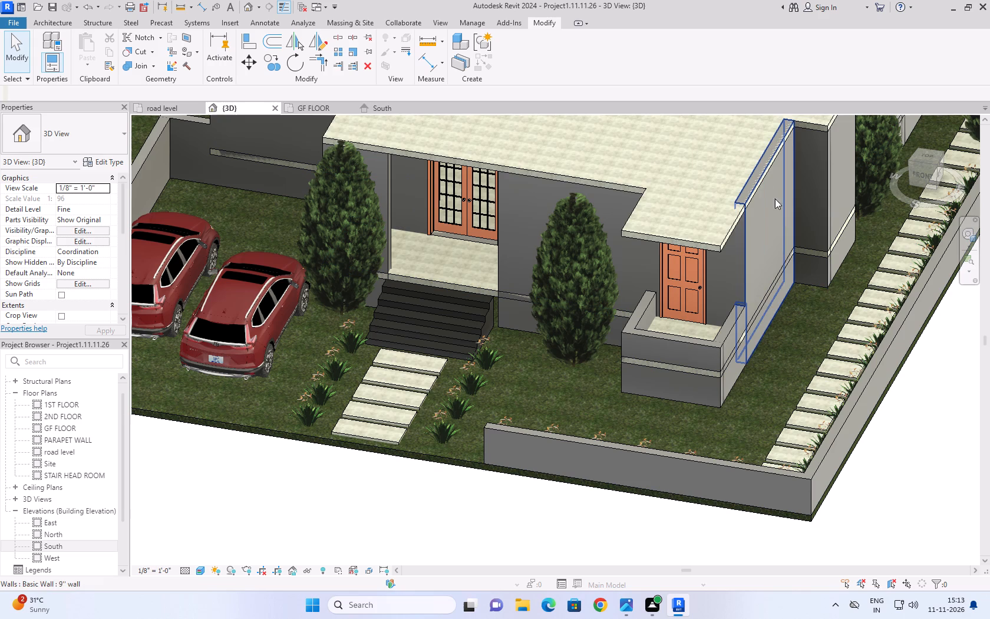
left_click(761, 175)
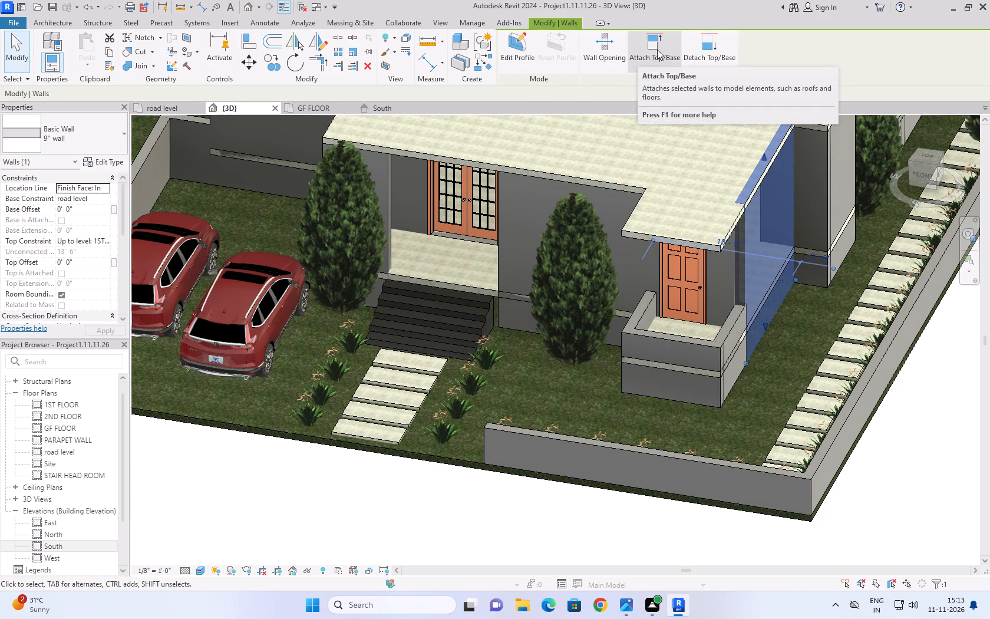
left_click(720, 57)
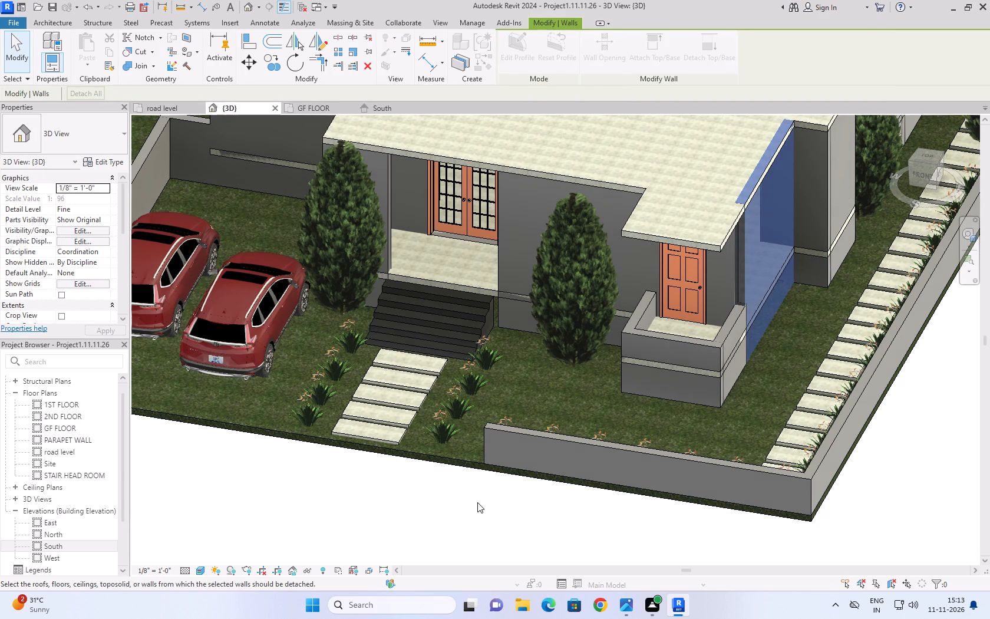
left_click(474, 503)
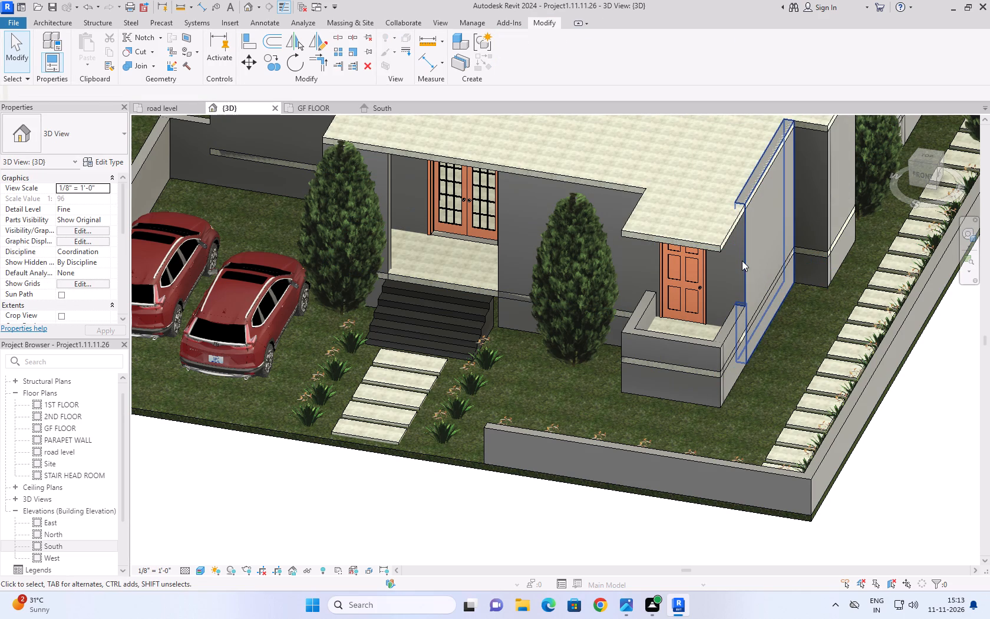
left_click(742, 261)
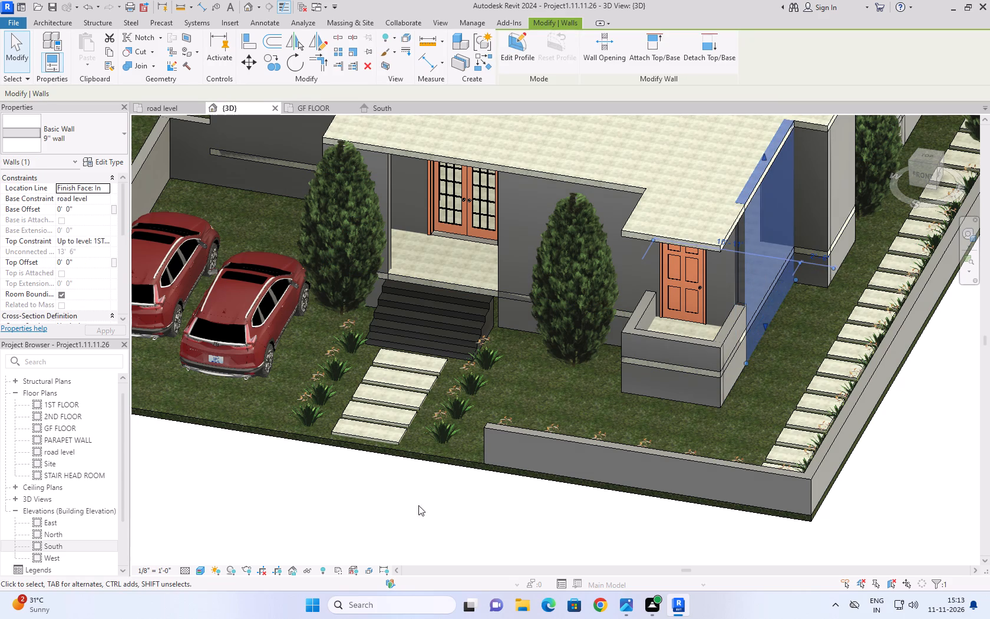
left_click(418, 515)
Reopen and finish the gf slab 6" boundary without redrawing it, attaching the walls to the slab's underside and detaching targets they miss.
left_click(646, 234)
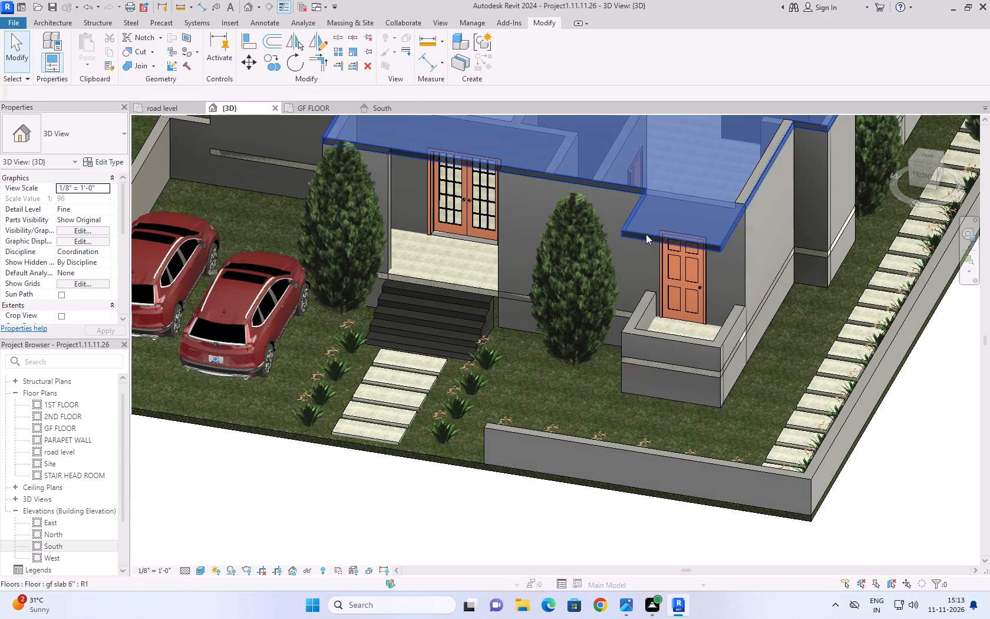
left_click(514, 60)
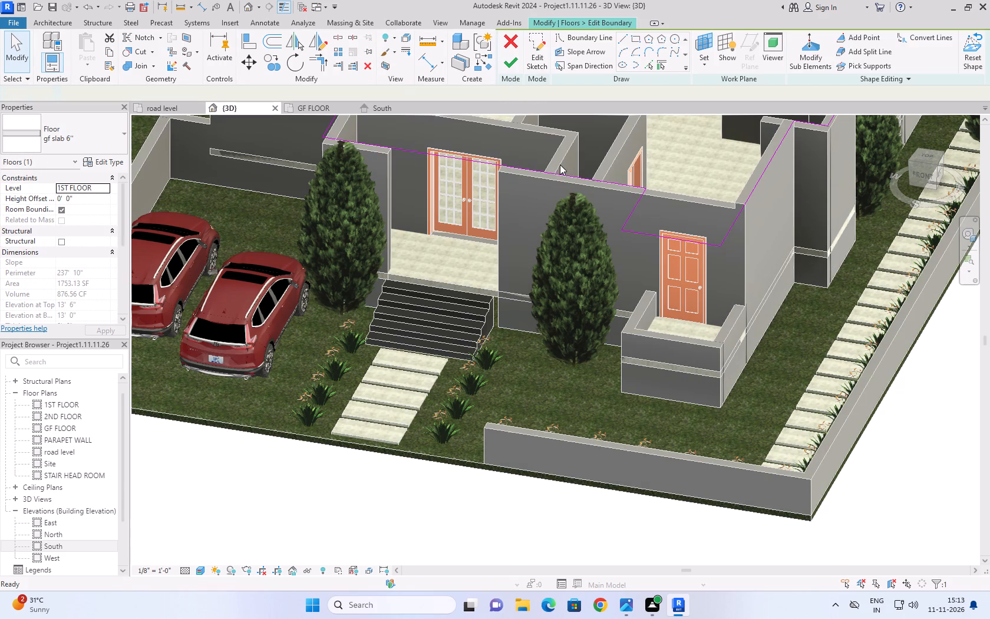
left_click(517, 59)
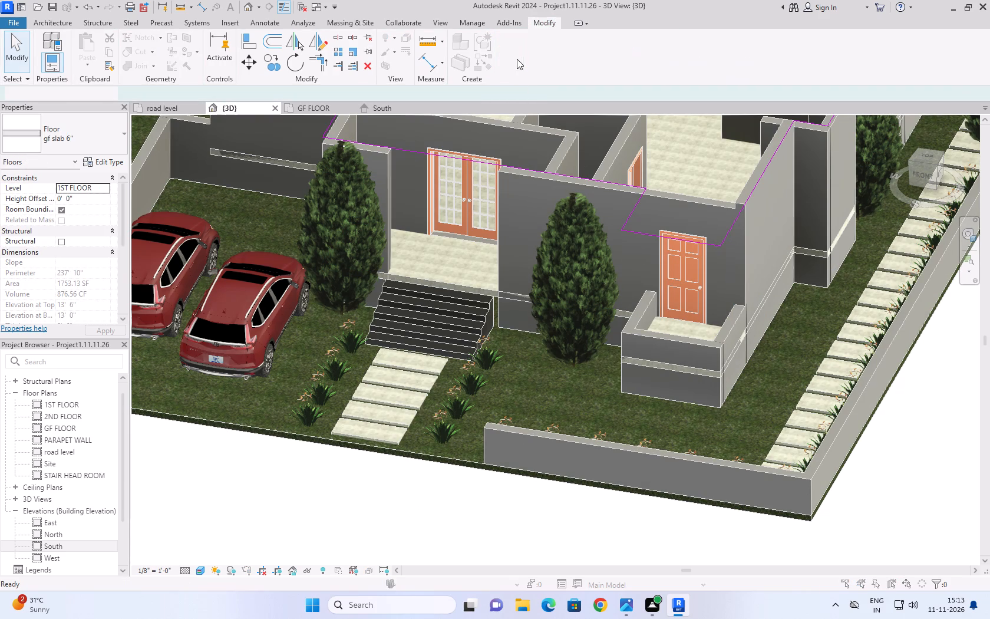
left_click(529, 310)
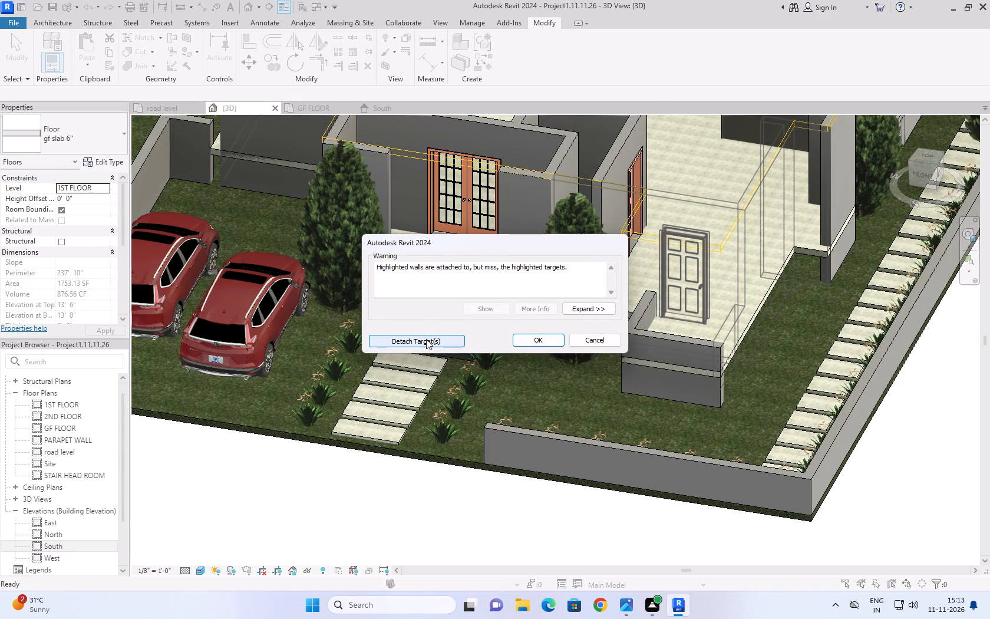
left_click(425, 340)
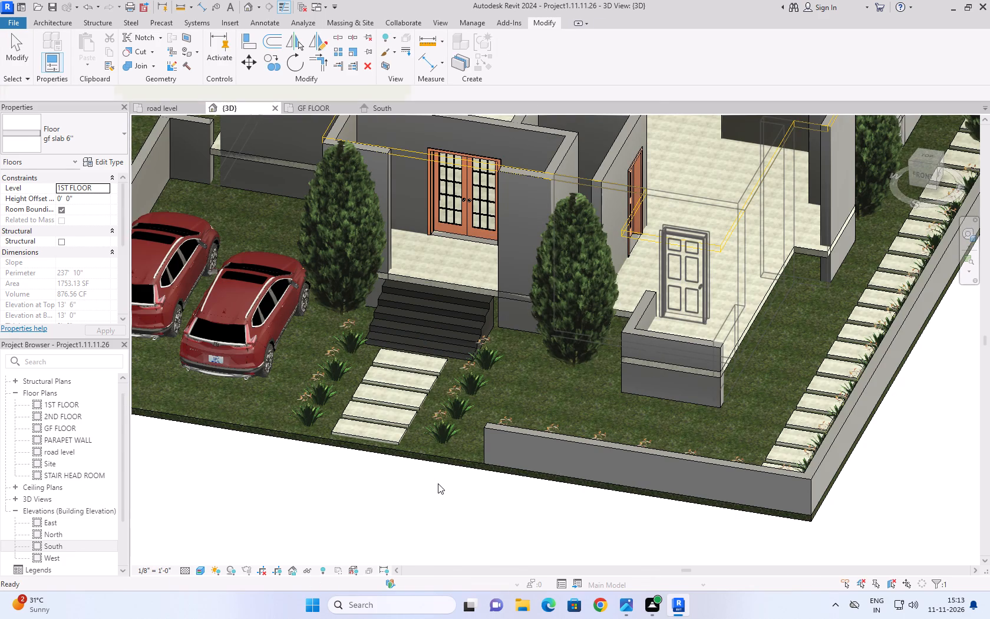
left_click(438, 483)
Examine the raised side wall, the roof slab and the low utility walls in 3D from above, the front and the side.
scroll(438, 483, "down", 5)
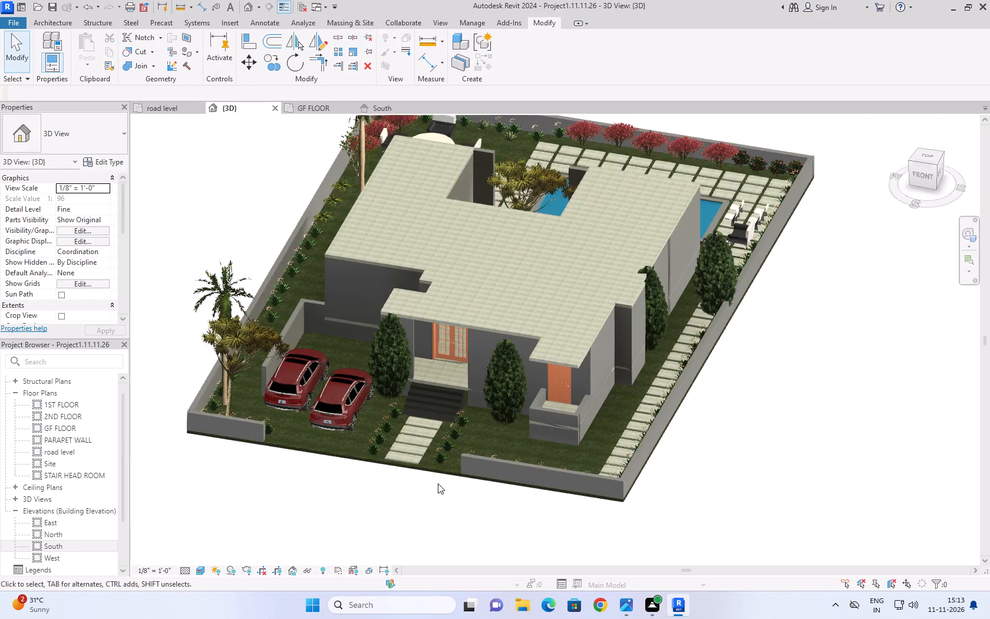
scroll(438, 483, "down", 2)
scroll(596, 366, "up", 6)
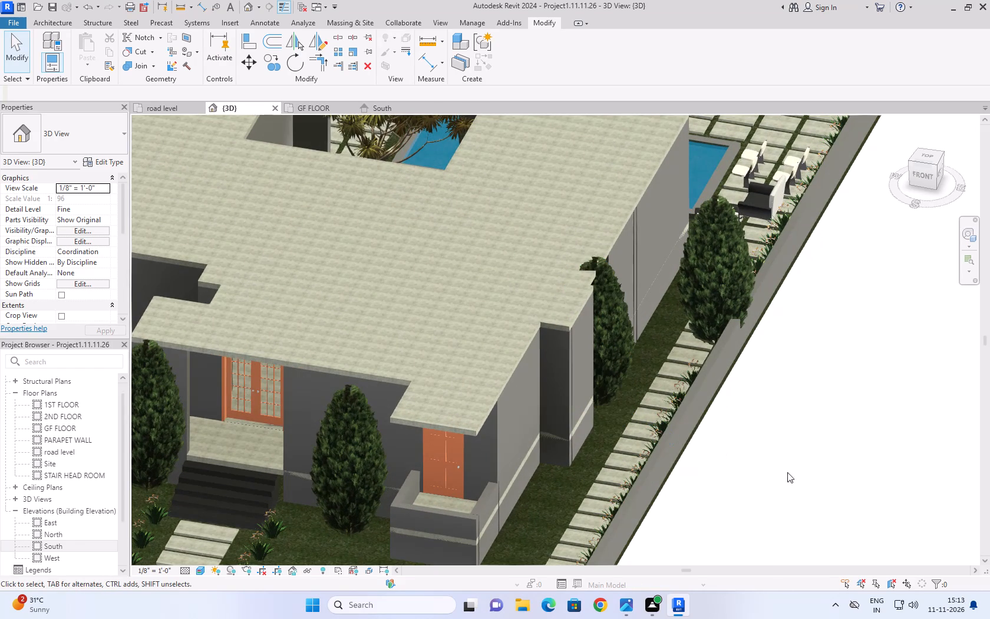
left_click(810, 479)
scroll(806, 476, "down", 4)
scroll(602, 512, "up", 7)
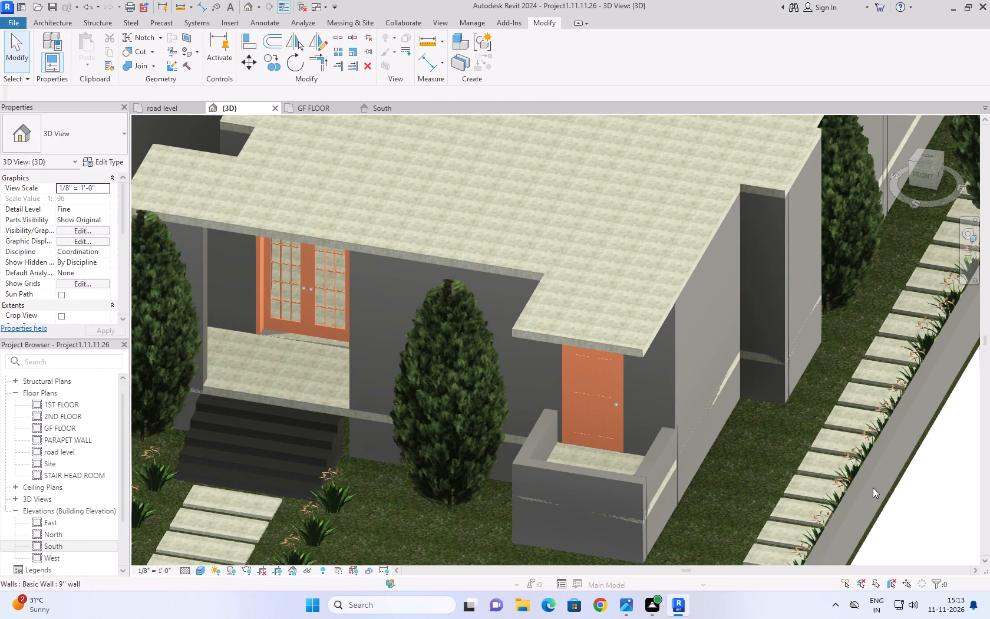
middle_click_drag(882, 490, 948, 381, "shift")
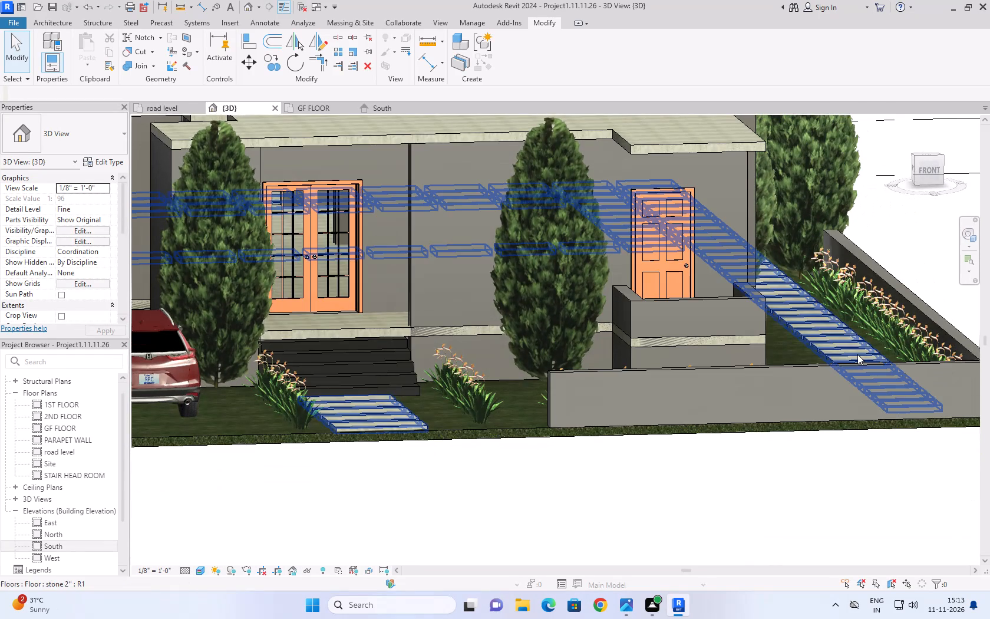
middle_click_drag(857, 354, 966, 329, "shift")
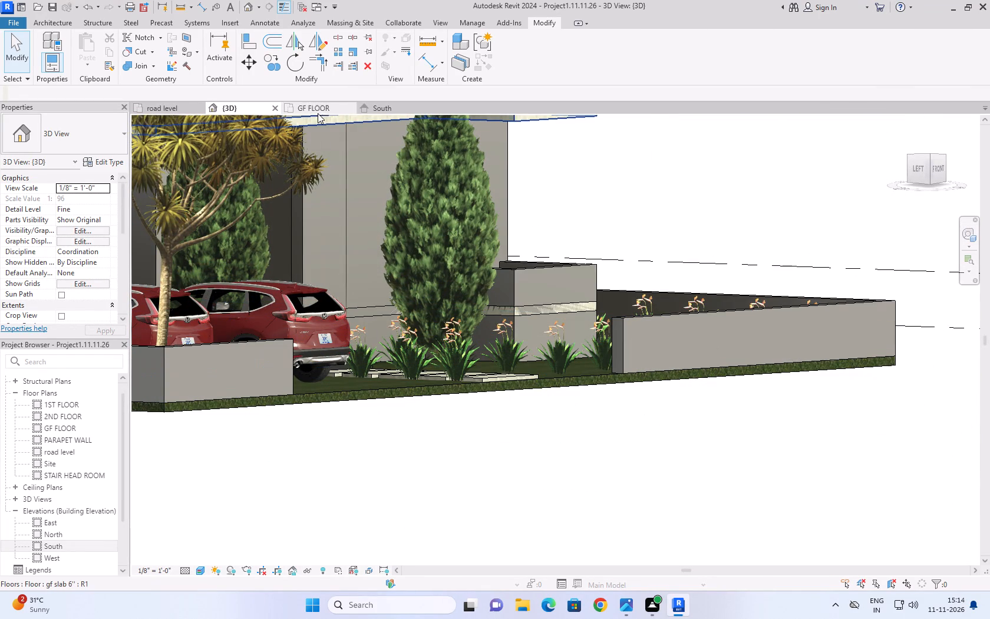
left_click(158, 113)
left_click(230, 107)
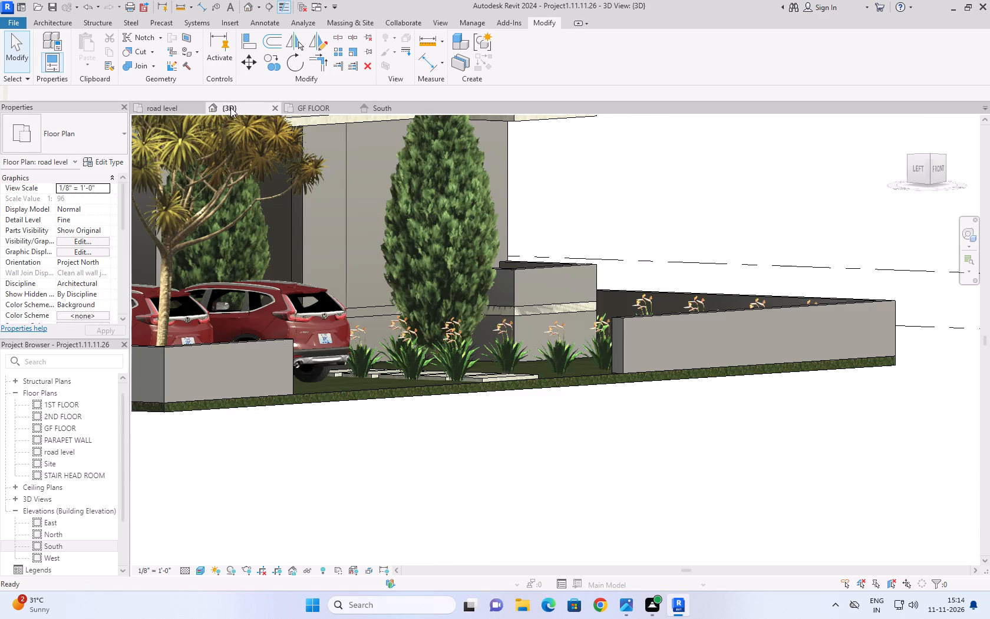
scroll(494, 516, "down", 8)
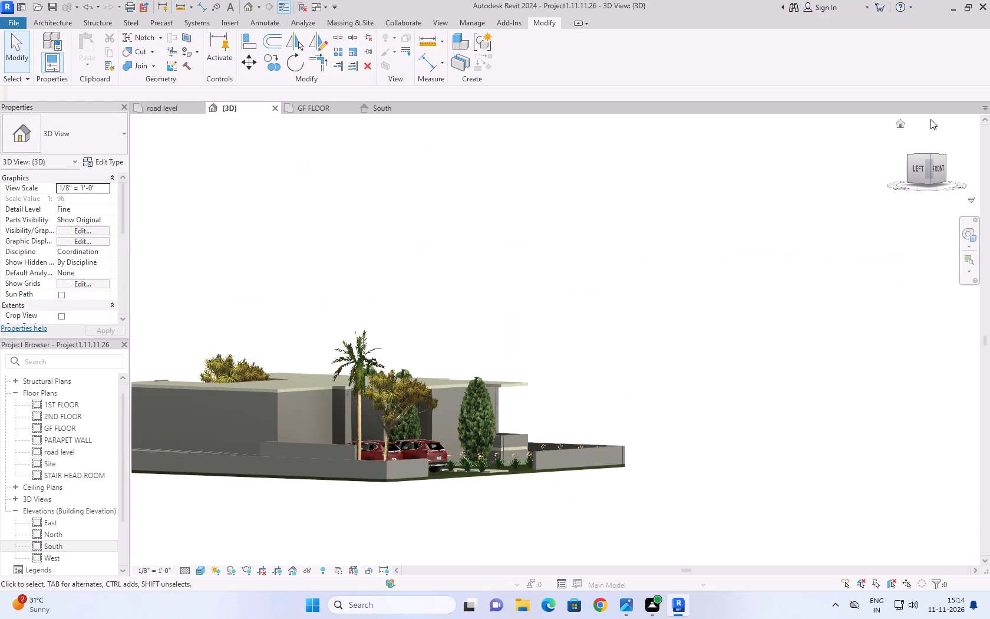
In 3D, set the unconnected height of the three low 9" walls around the utility front to 4'.
left_click(905, 124)
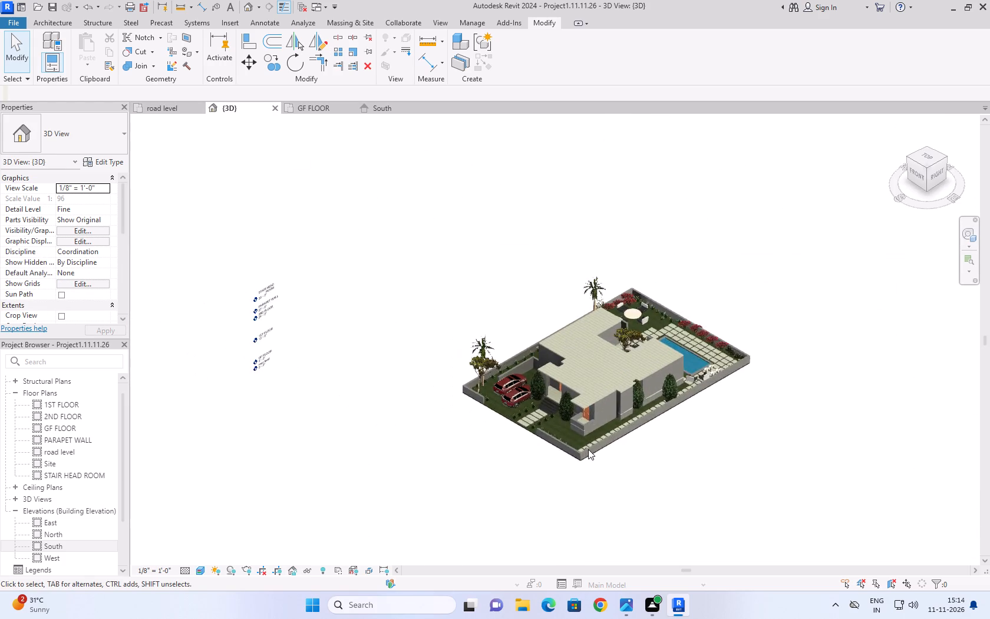
scroll(588, 449, "up", 8)
middle_click_drag(523, 453, 434, 502)
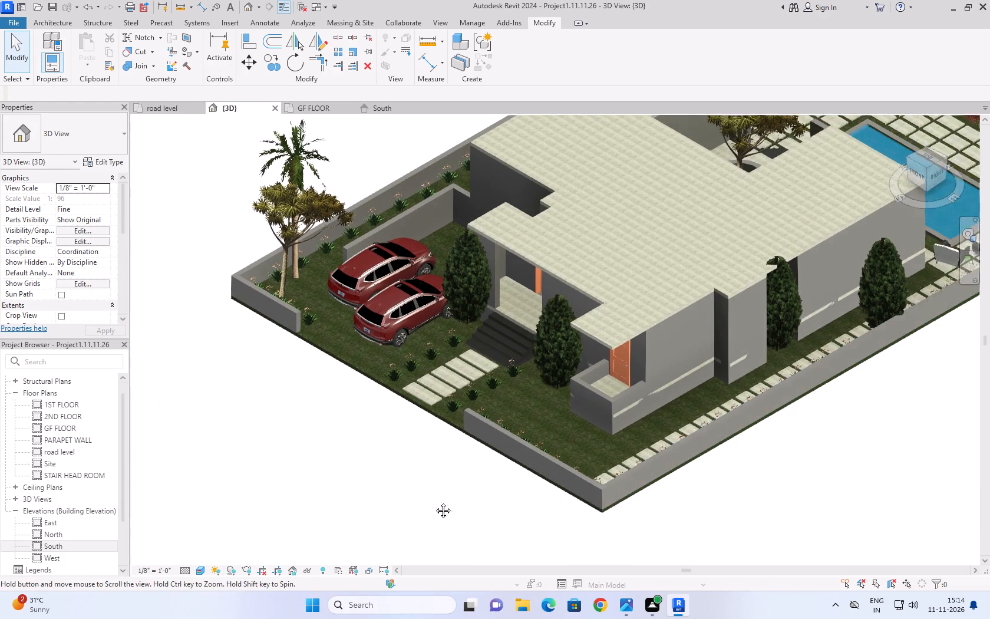
middle_click_drag(434, 502, 405, 516)
scroll(398, 518, "up", 1)
scroll(535, 406, "up", 6)
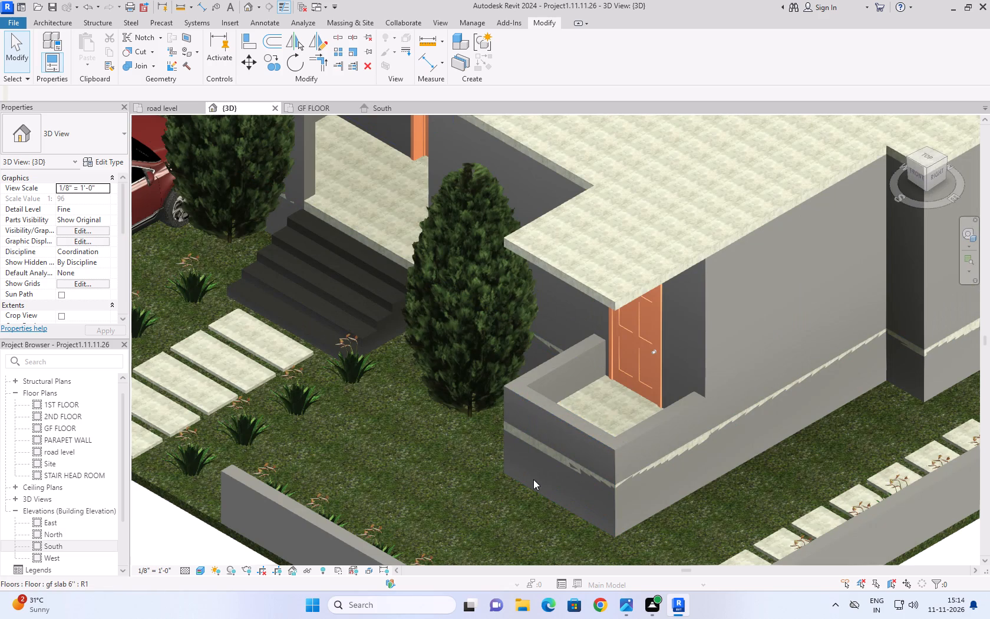
left_click(559, 416)
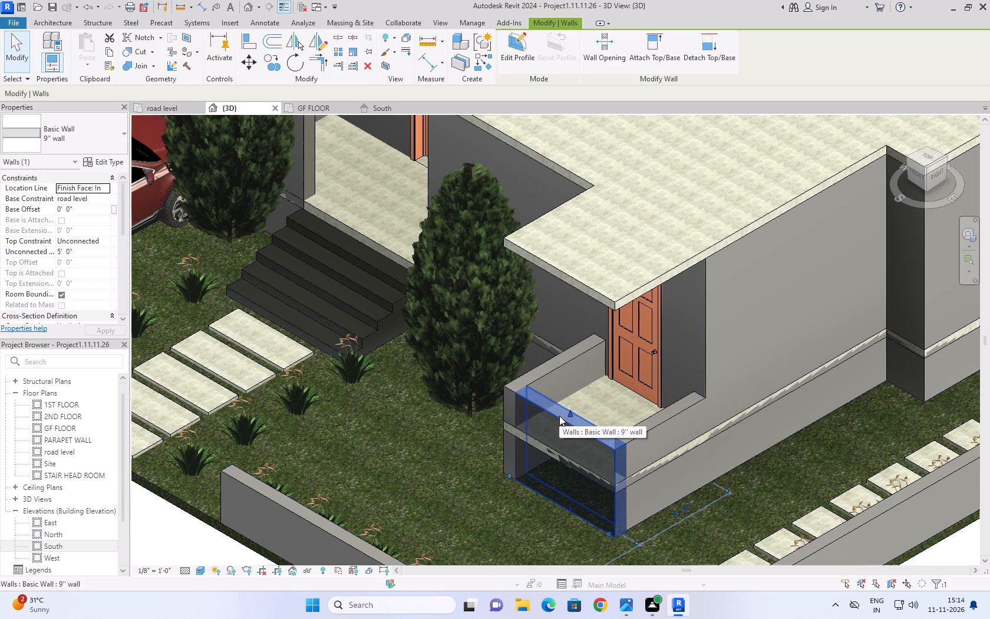
left_click(666, 417)
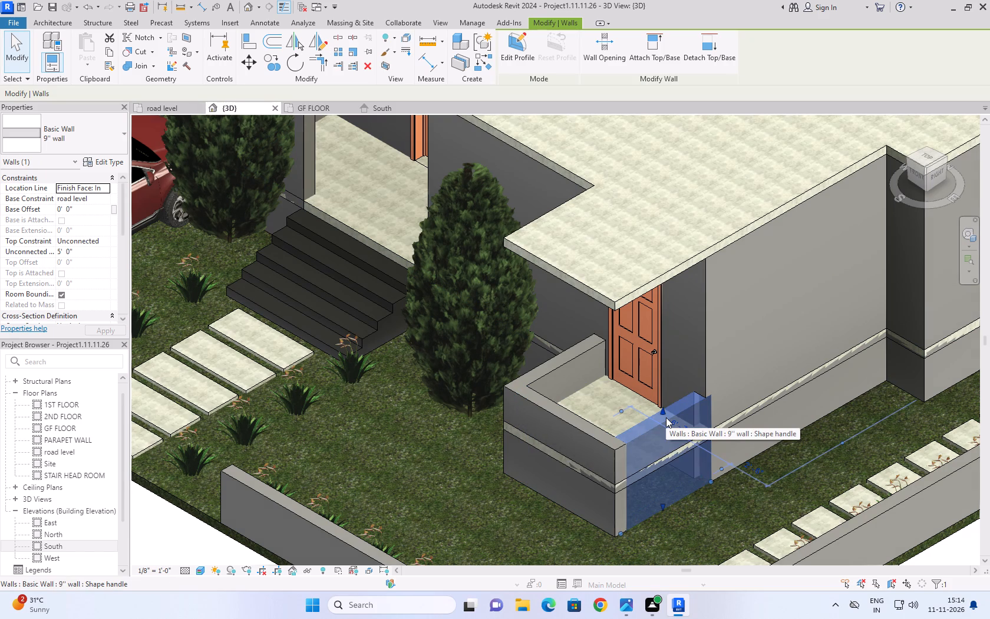
left_click(593, 433, "ctrl")
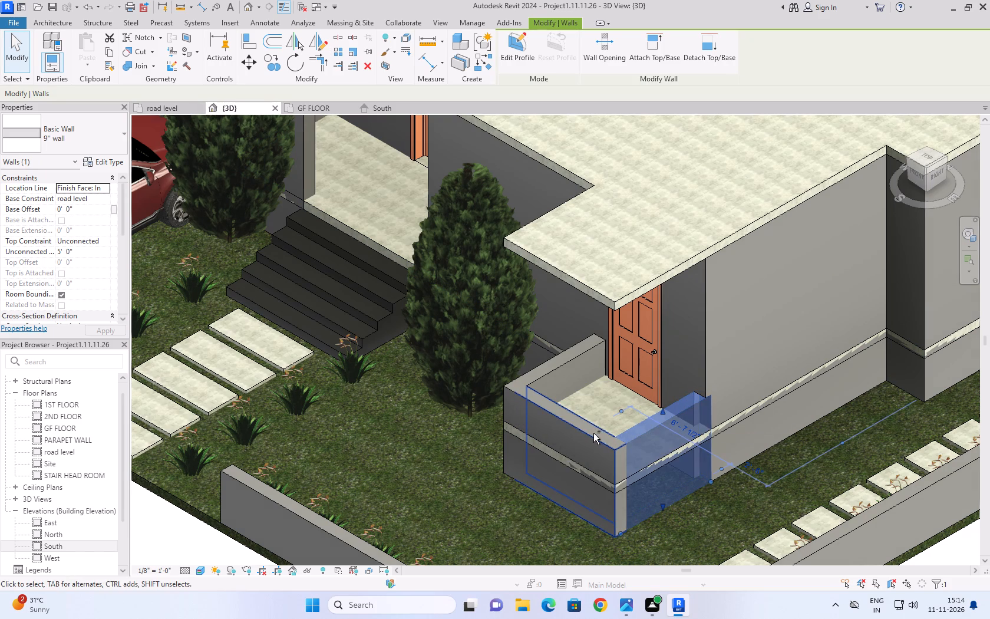
left_click(567, 361, "ctrl")
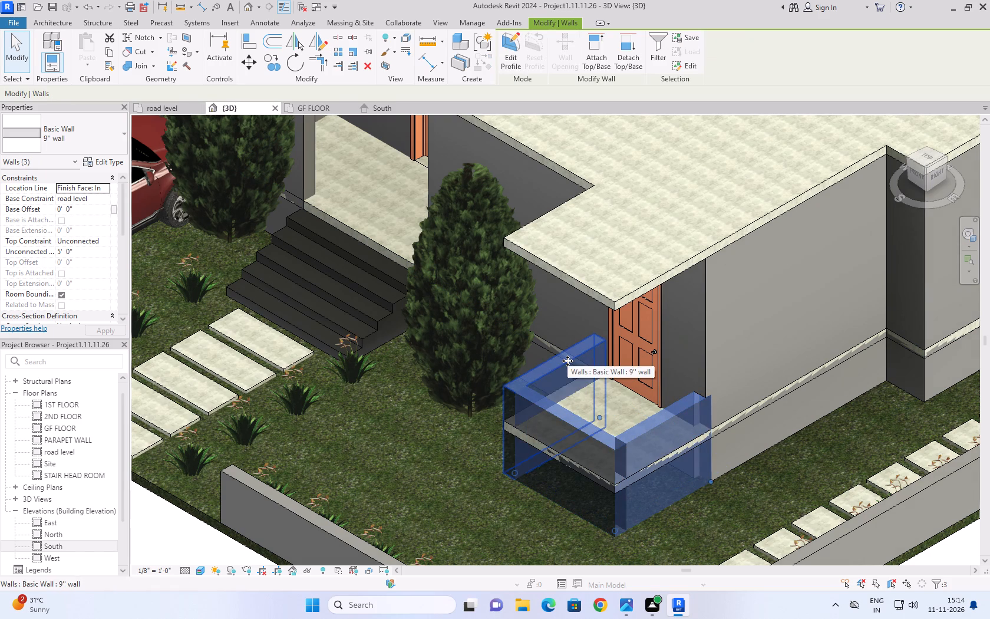
scroll(381, 512, "up", 1)
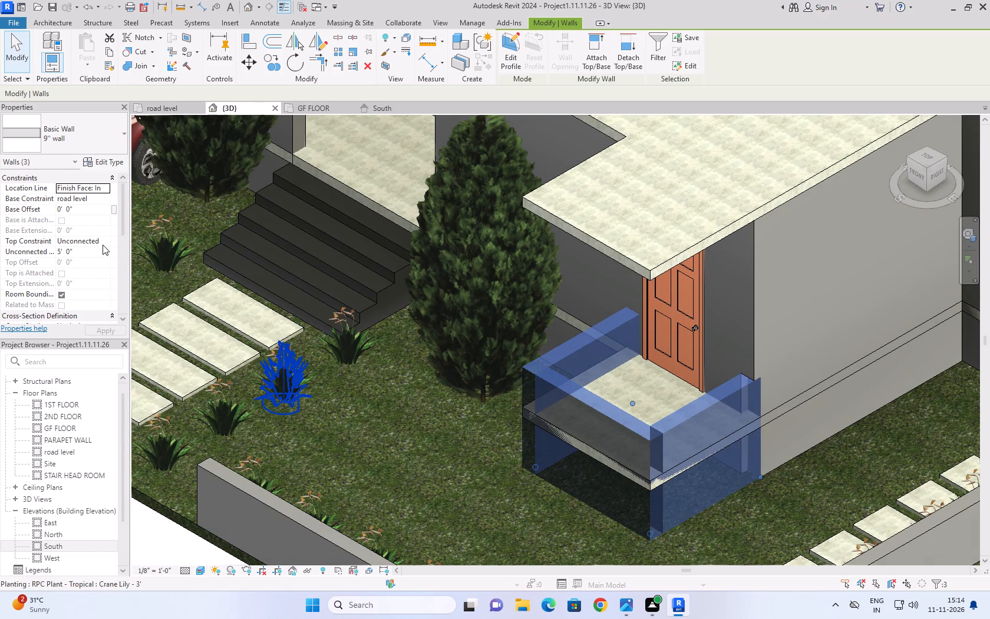
left_click(94, 253)
type("4'")
left_click(108, 328)
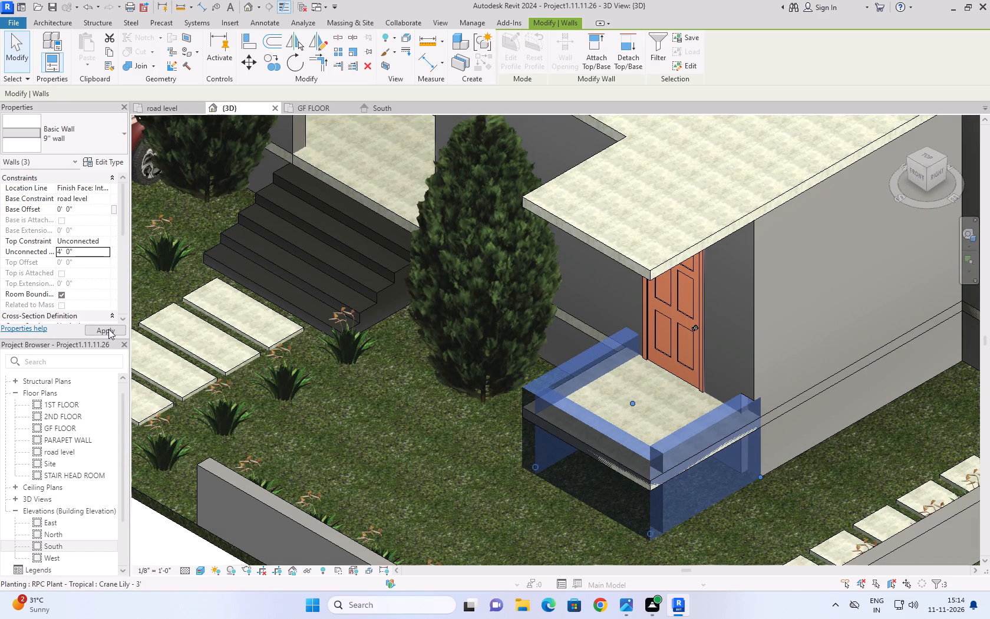
left_click(161, 543)
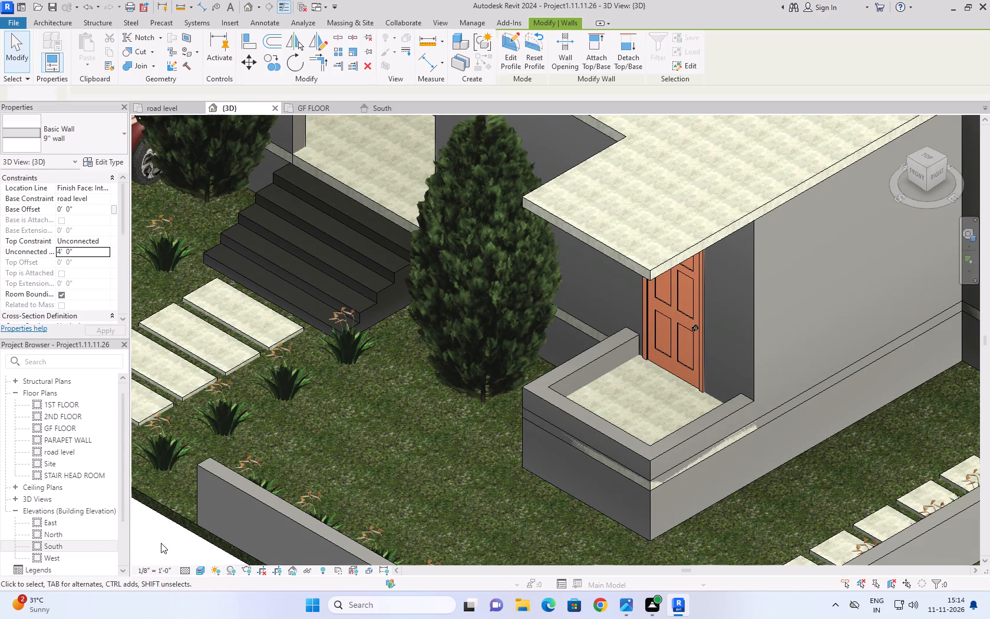
left_click(679, 433)
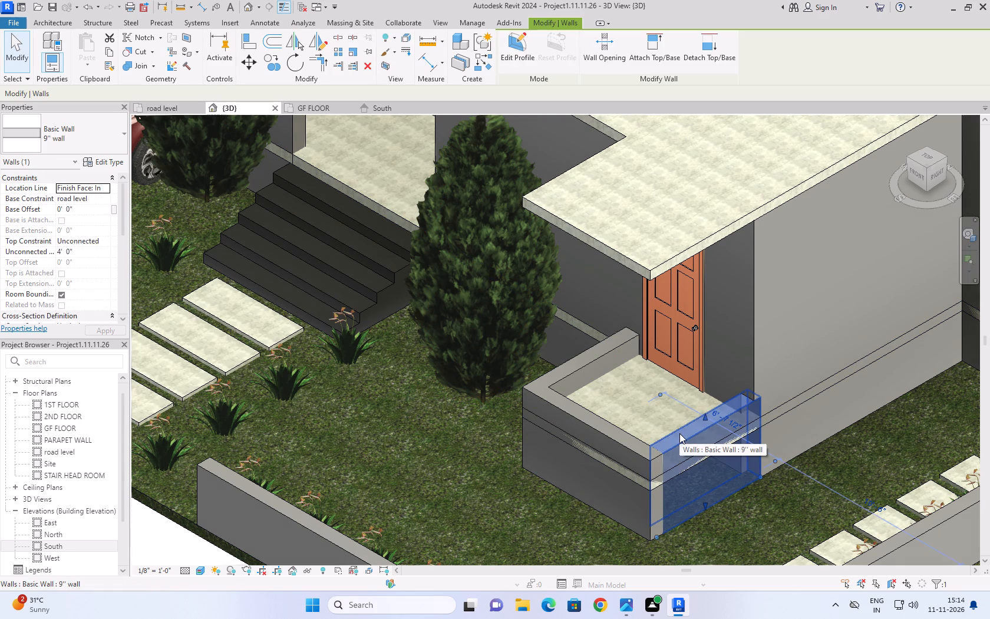
left_click(154, 538)
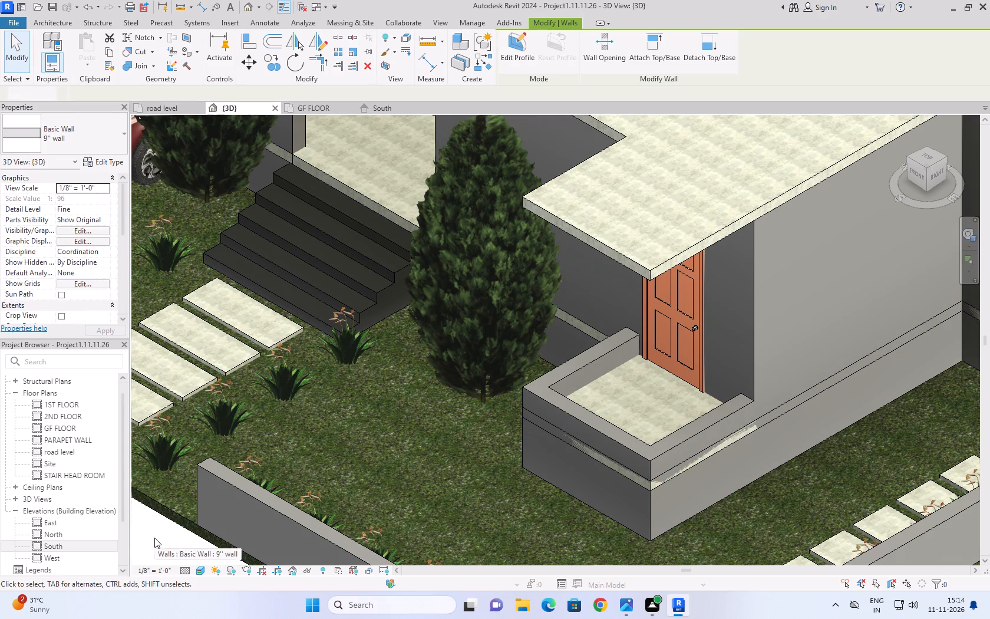
On the GF FLOOR plan, sketch a Handrail - Rectangular railing along the three low utility walls' centrelines, about 5'-7 1/2", 6'-7 1/2" and 5'-7 1/2" long.
left_click(306, 110)
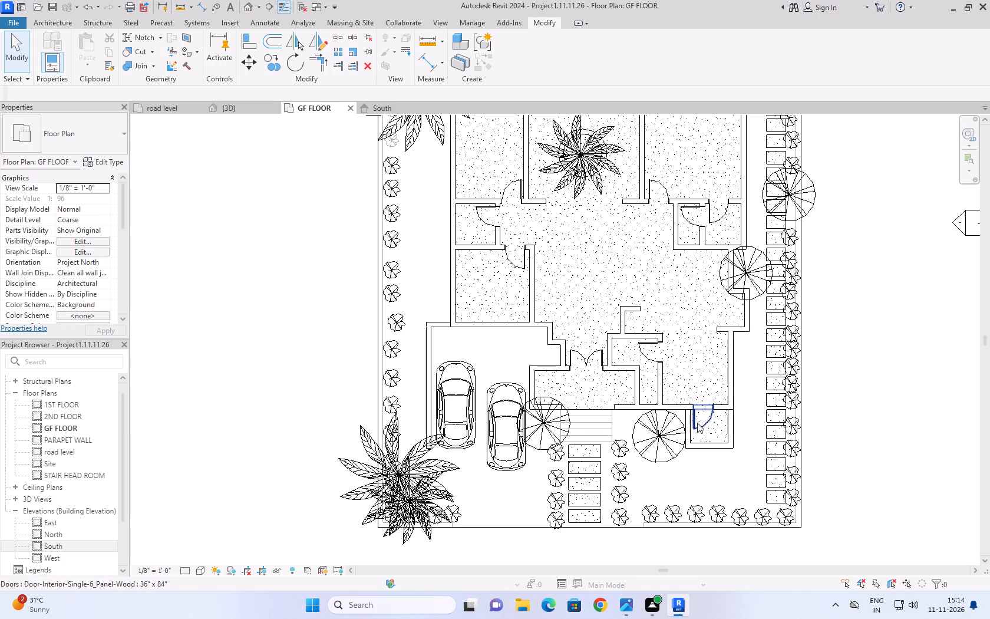
left_click(57, 21)
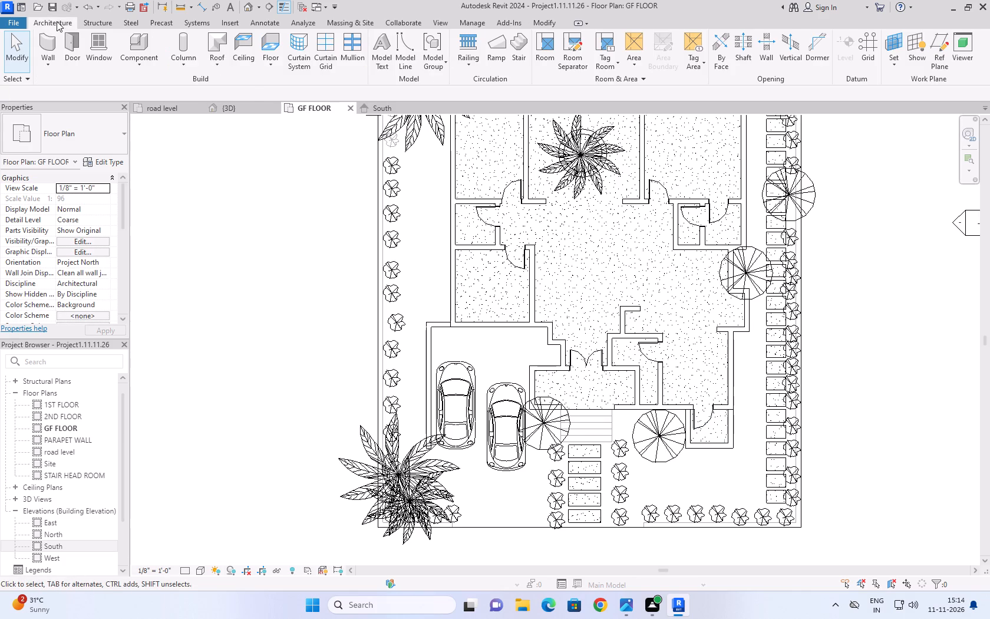
left_click(460, 42)
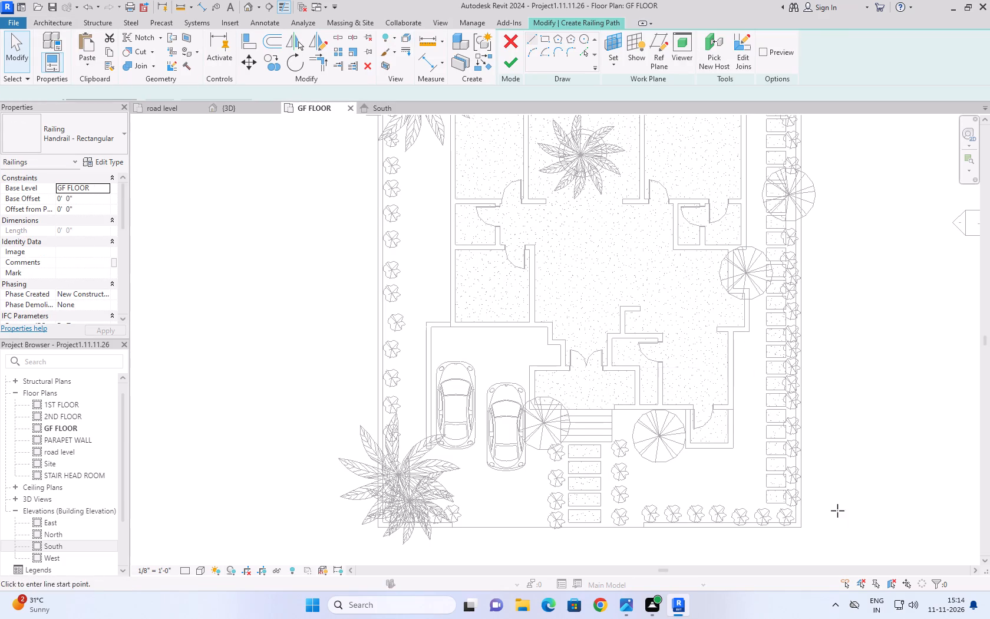
scroll(704, 455, "up", 12)
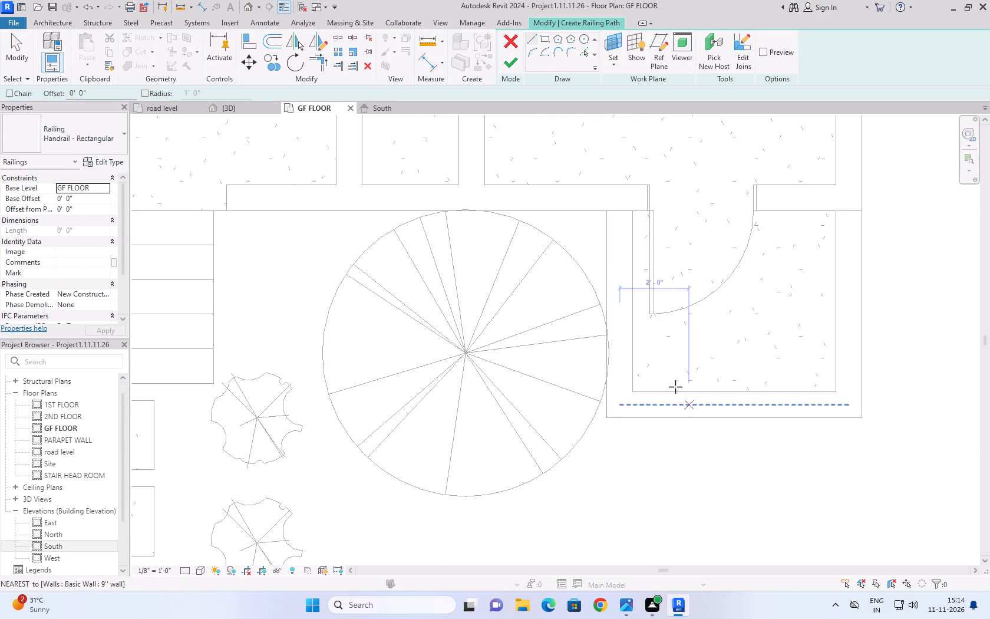
left_click(621, 212)
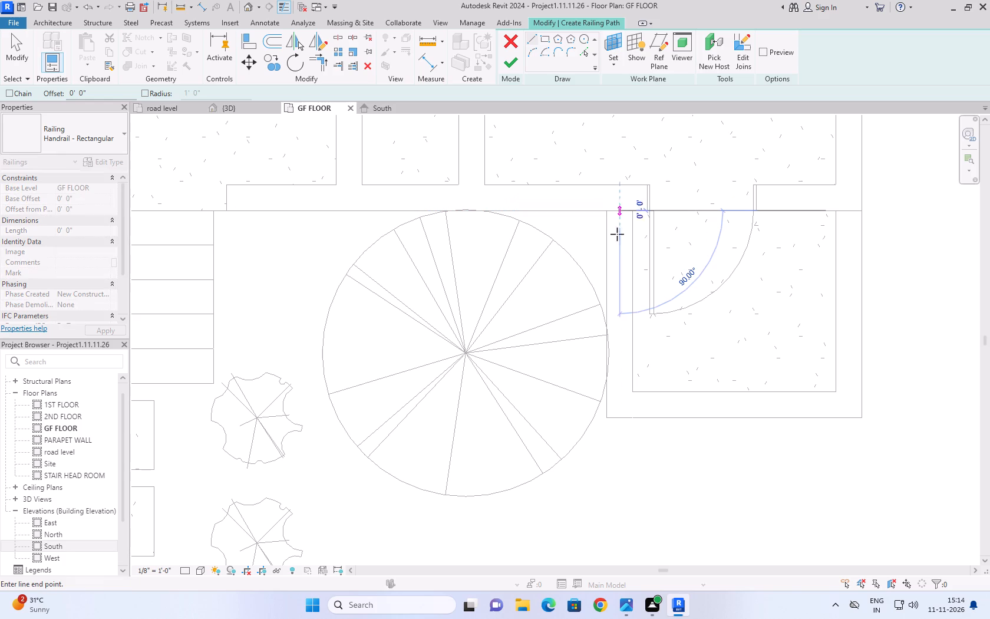
left_click(618, 404)
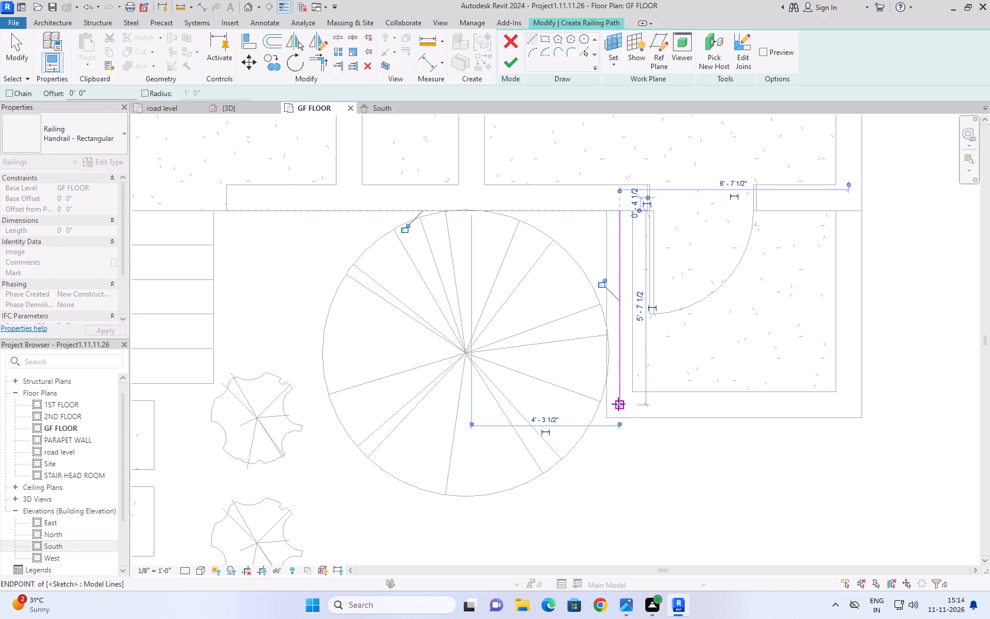
left_click(621, 405)
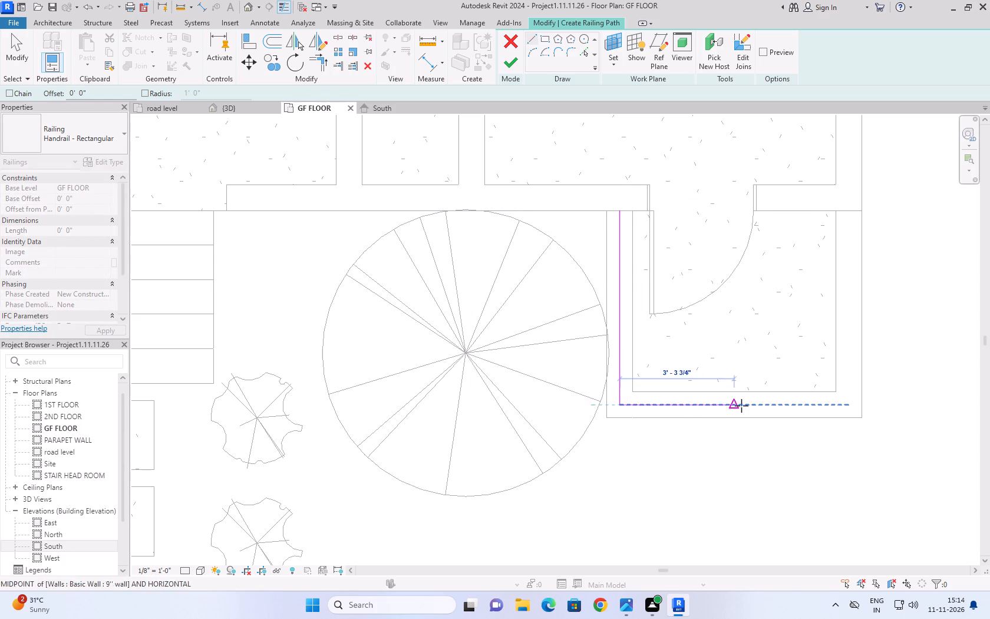
left_click(850, 404)
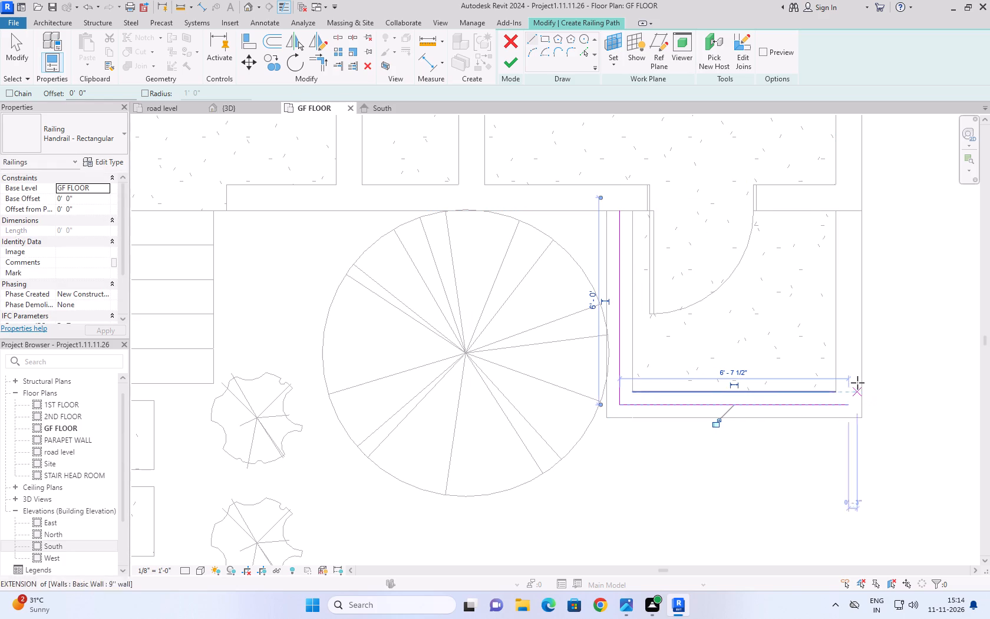
left_click(849, 403)
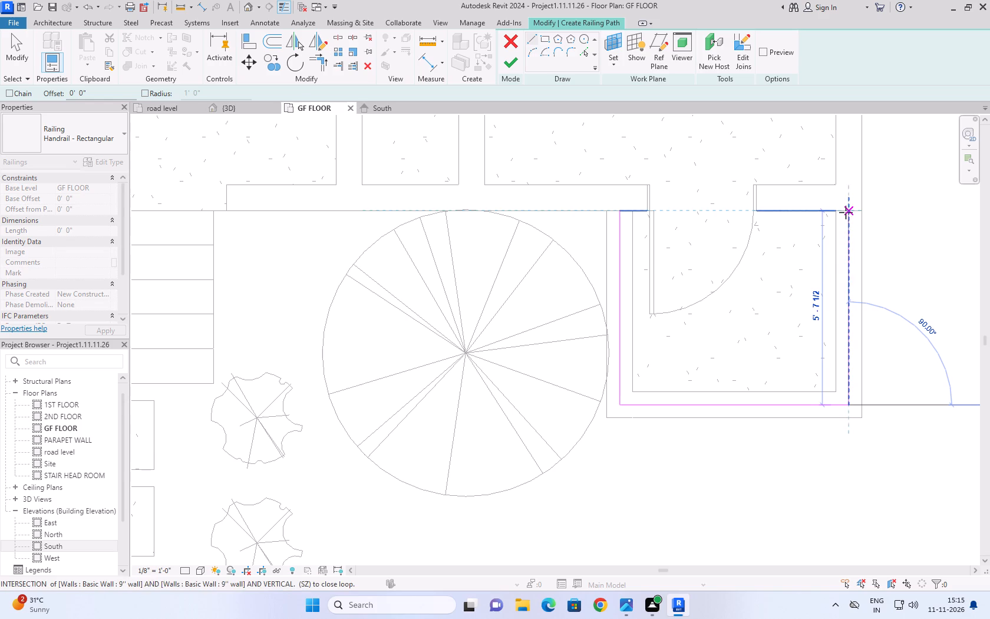
left_click(846, 210)
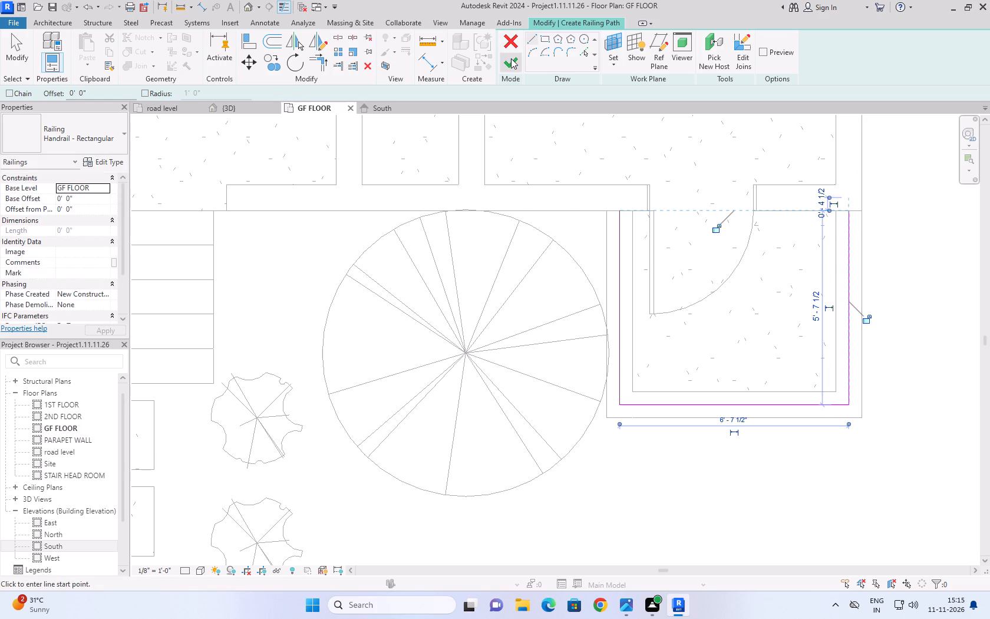
left_click(511, 58)
left_click(465, 267)
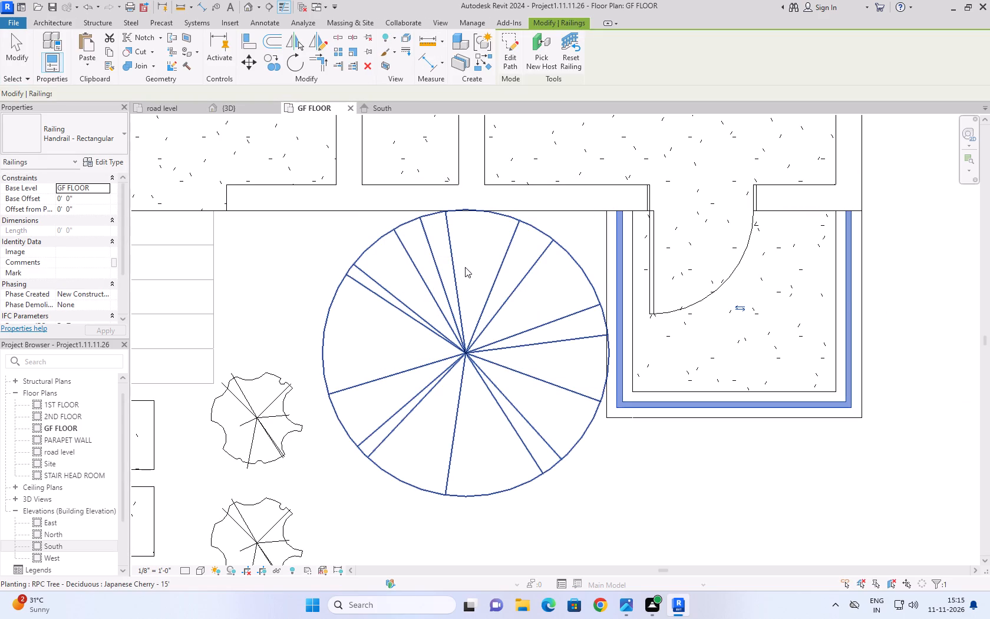
left_click(8, 58)
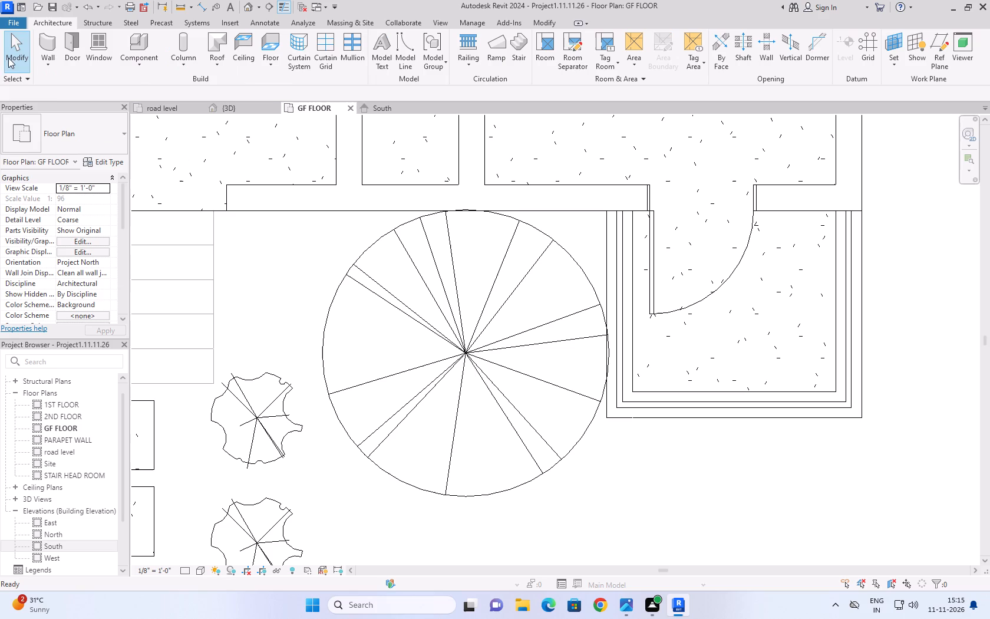
Examine the new railing on the low utility walls in 3D, close up and against the whole house.
scroll(544, 462, "down", 3)
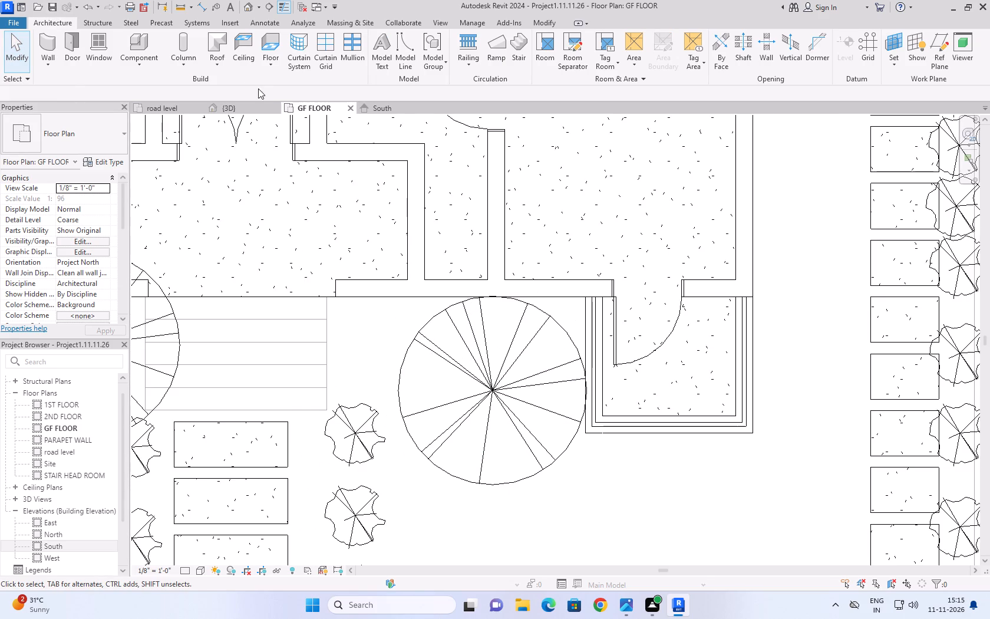
left_click(236, 105)
scroll(534, 268, "down", 3)
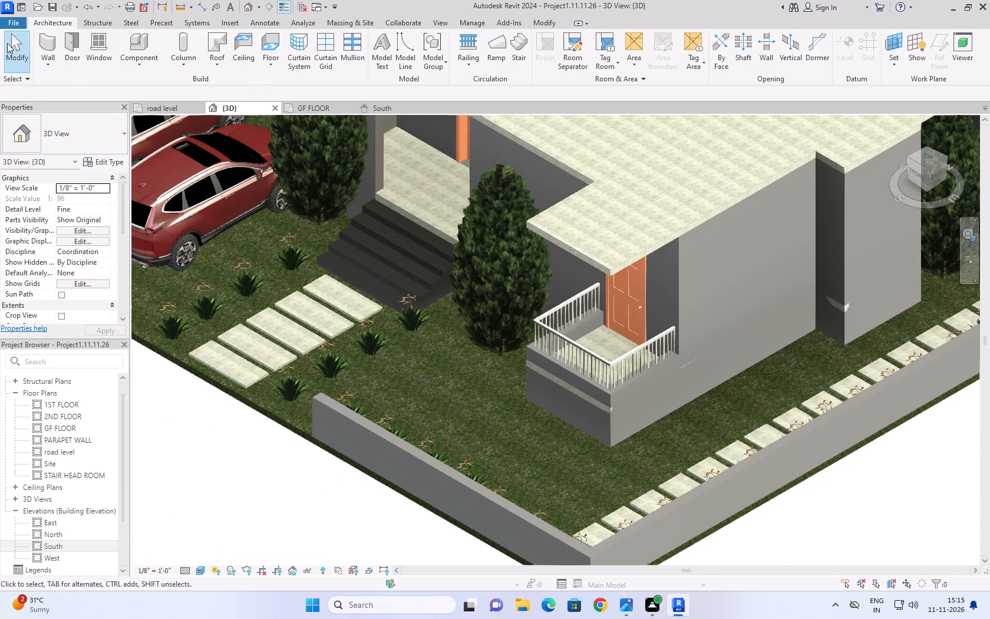
left_click(15, 41)
scroll(236, 409, "down", 4)
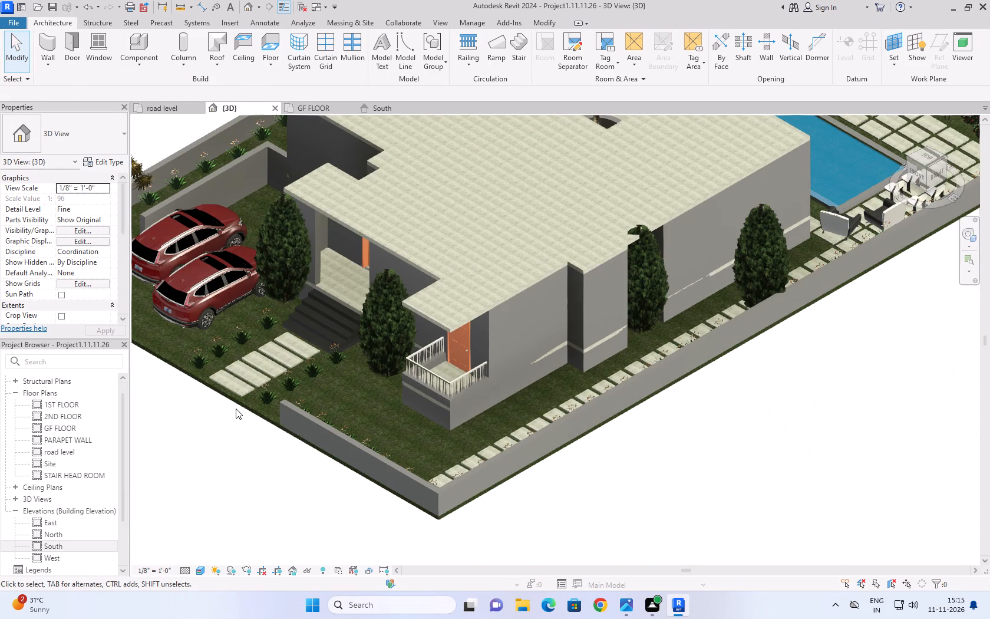
scroll(418, 377, "up", 8)
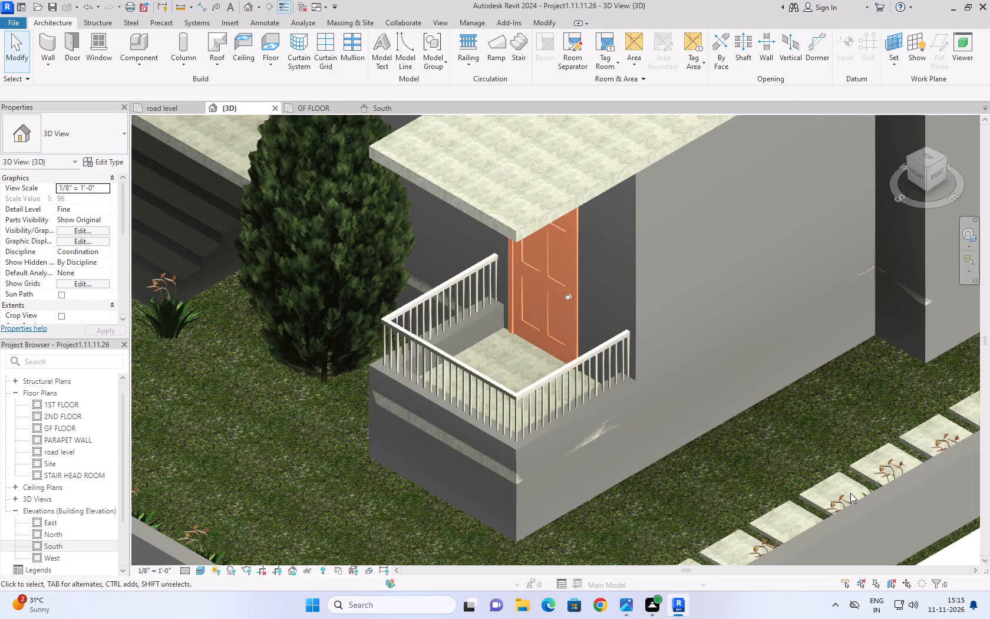
scroll(856, 421, "down", 6)
left_click(483, 517)
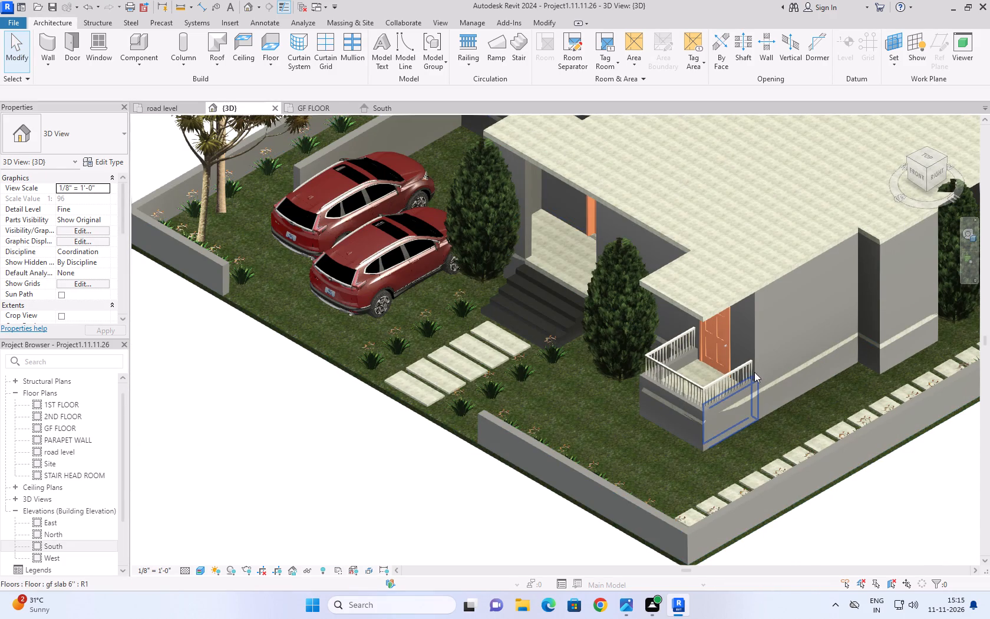
scroll(753, 366, "up", 5)
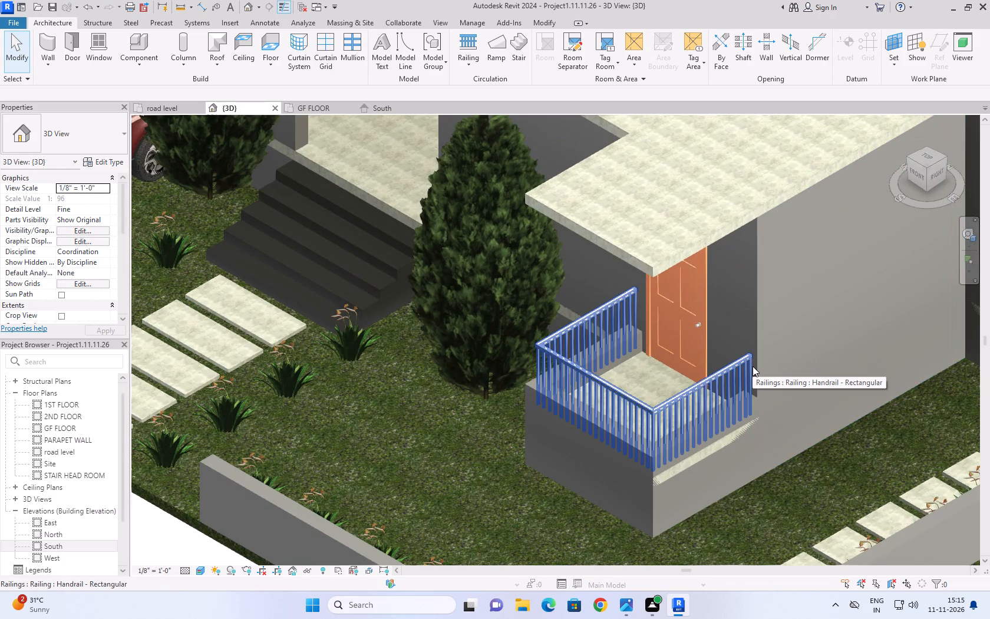
On the road level plan, examine the utility and kitchen corner of the reference floor plan image.
left_click(164, 111)
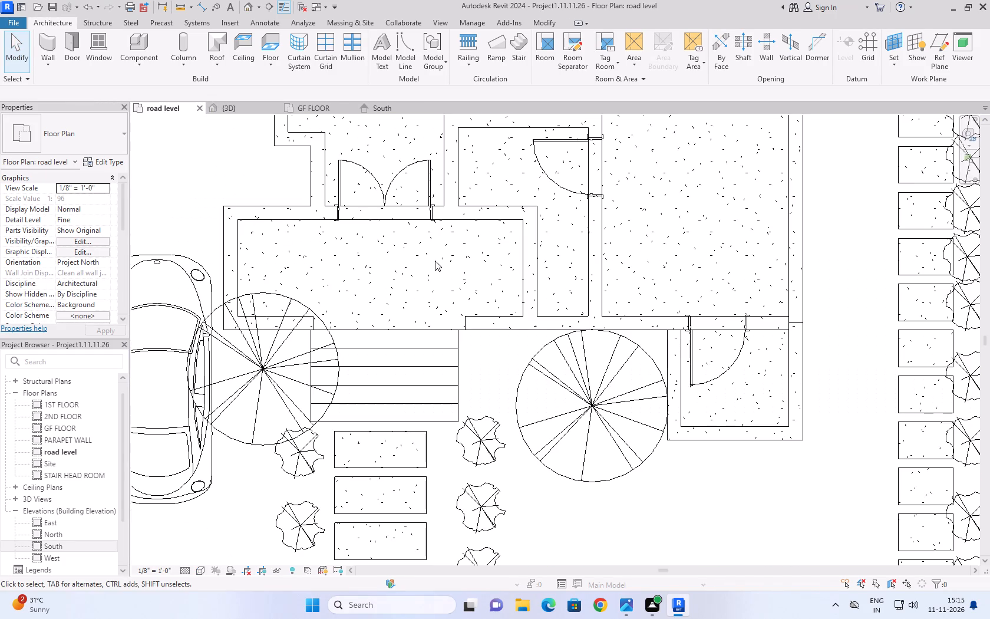
scroll(357, 260, "down", 11)
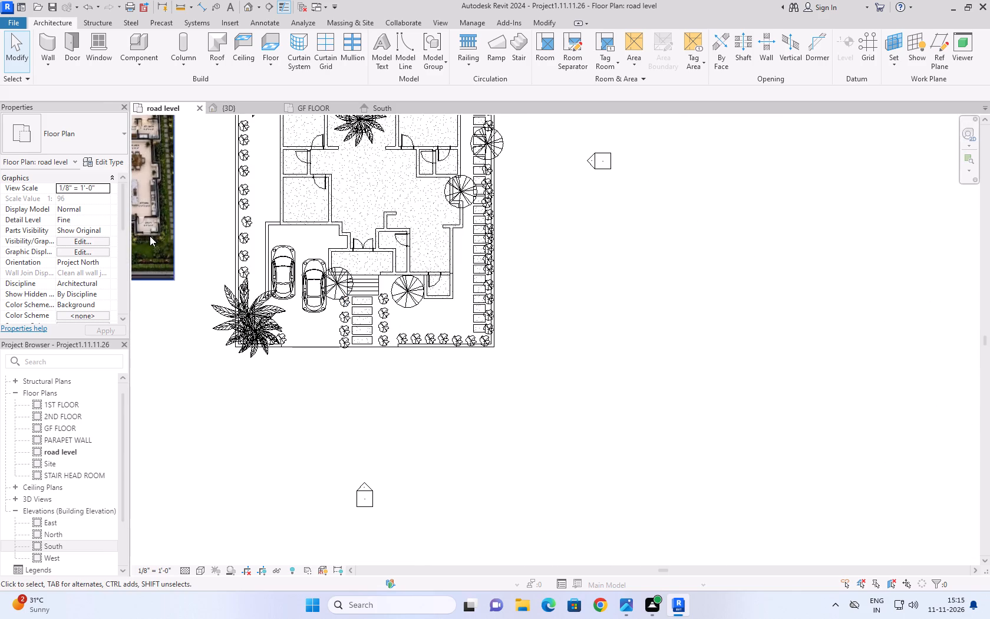
scroll(150, 236, "down", 7)
scroll(137, 223, "up", 14)
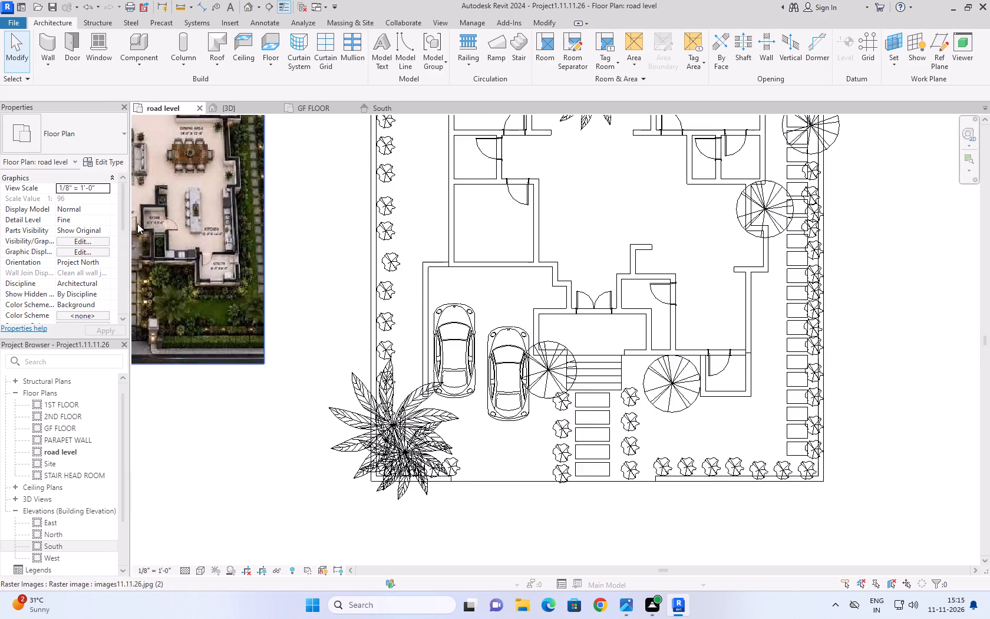
scroll(137, 223, "up", 3)
scroll(282, 307, "up", 5)
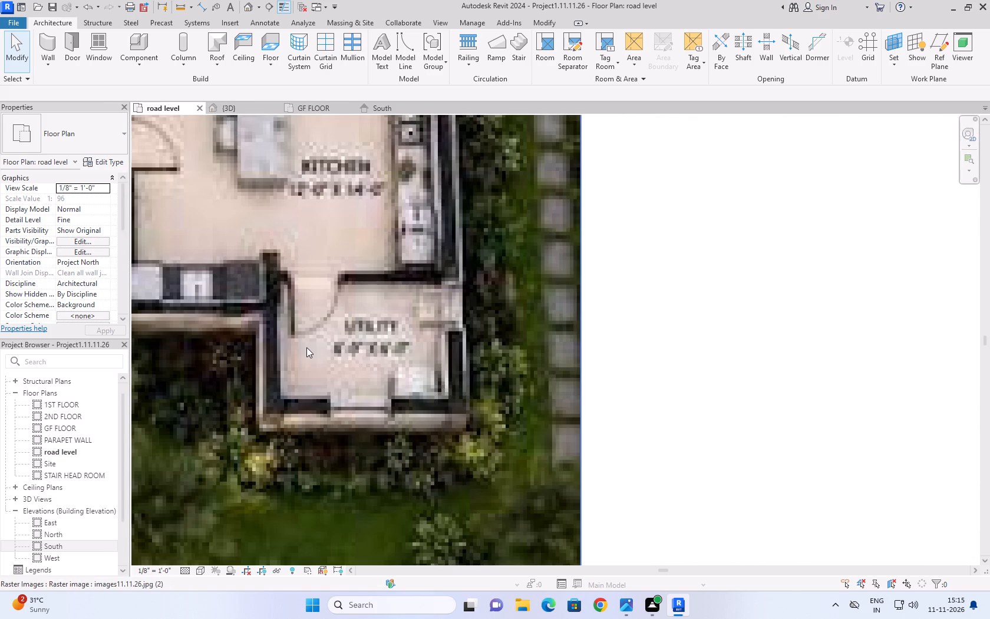
scroll(306, 347, "down", 8)
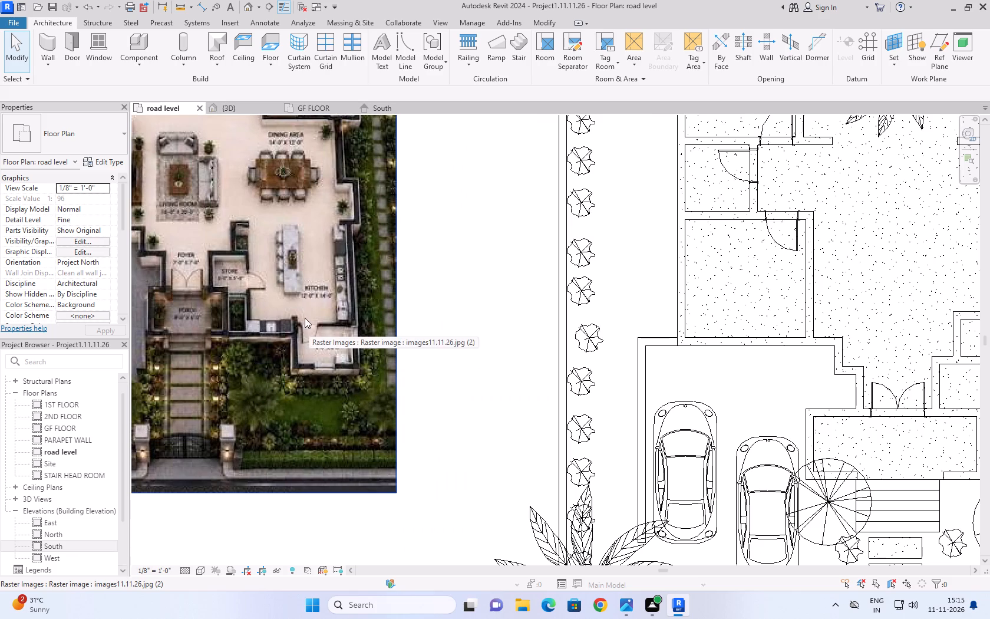
Look over the reference image on the road level plan and the whole roofed villa in 3D.
scroll(298, 312, "up", 2)
scroll(298, 312, "down", 12)
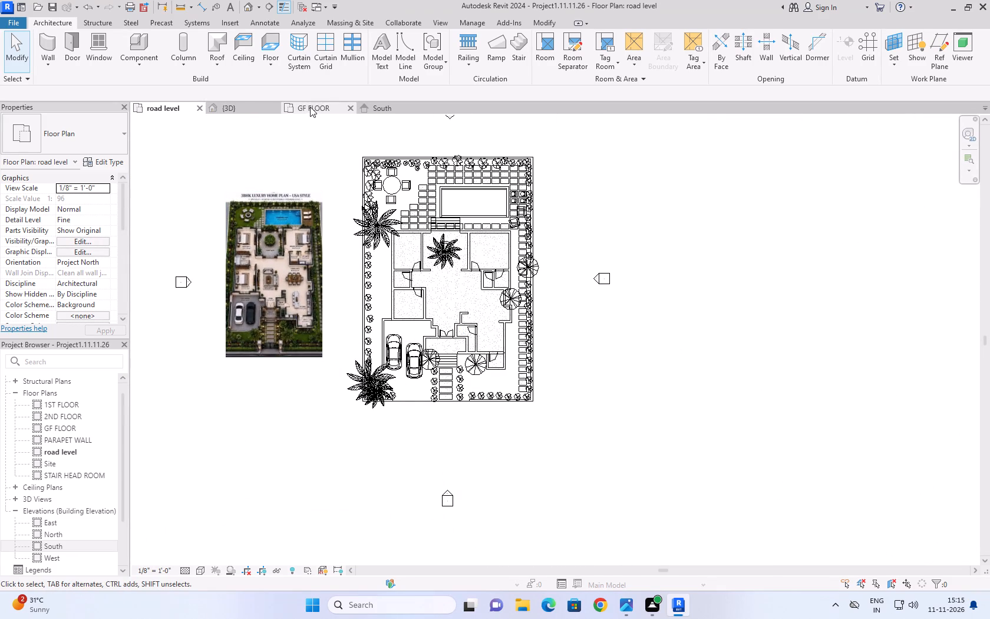
left_click(241, 109)
scroll(346, 247, "down", 14)
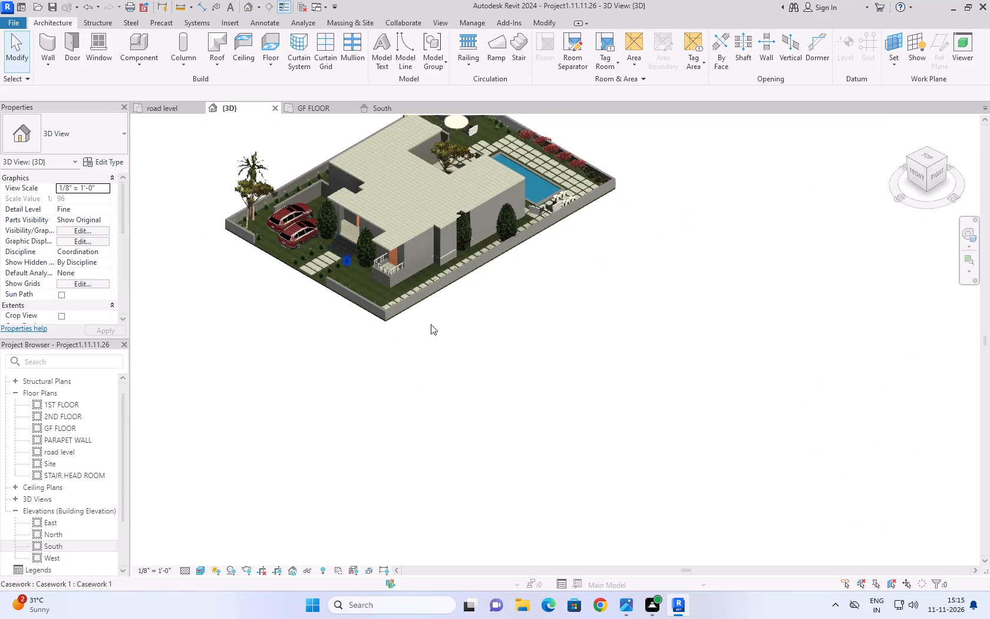
middle_click_drag(466, 320, 470, 492)
scroll(379, 376, "up", 3)
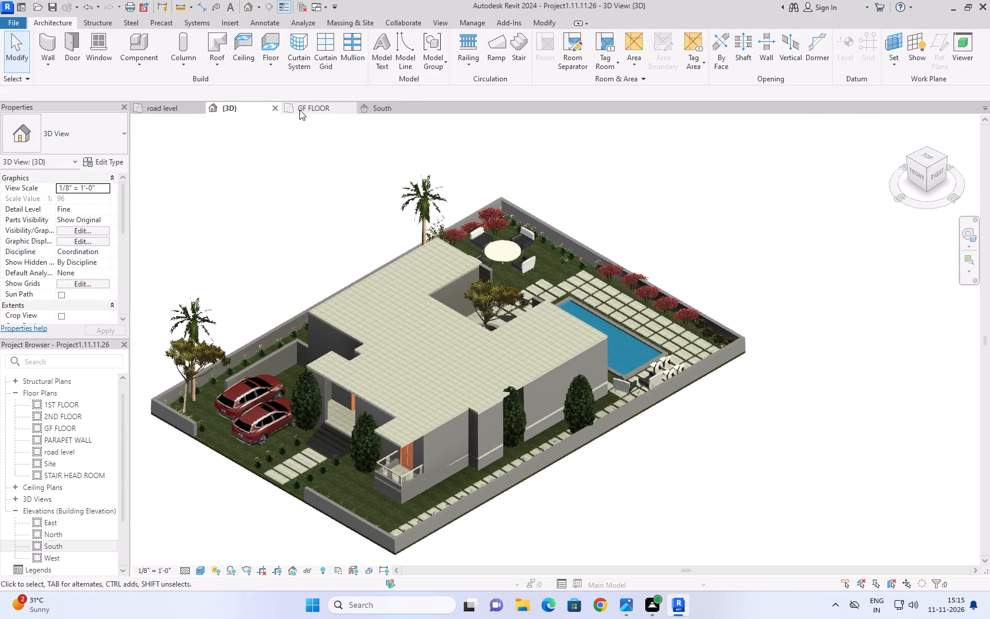
From the road level plan, create a camera view from outside the car-park front corner across the house, orbited to a raised front view.
left_click(177, 107)
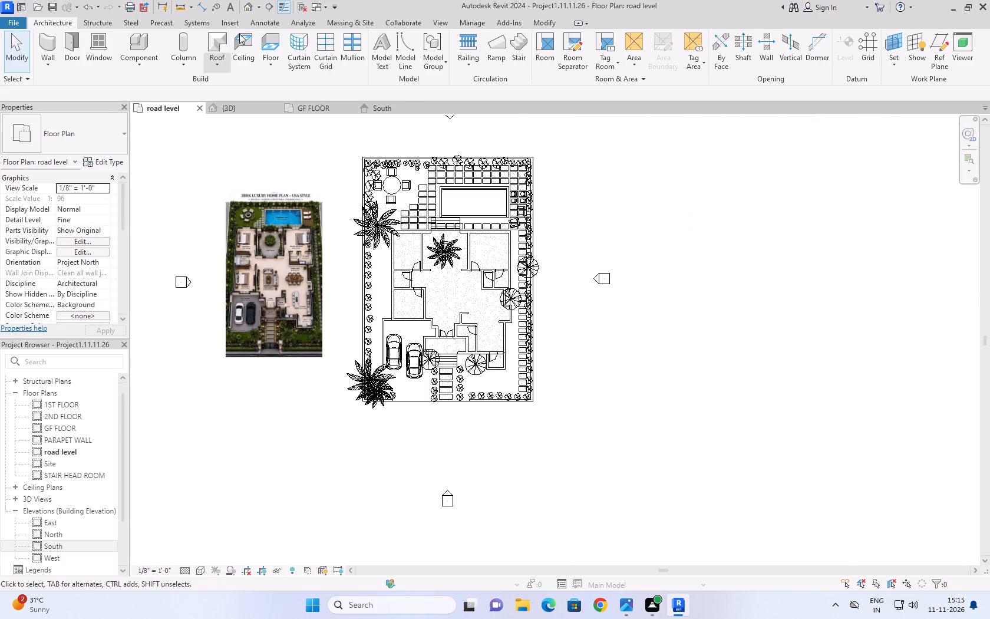
left_click(447, 18)
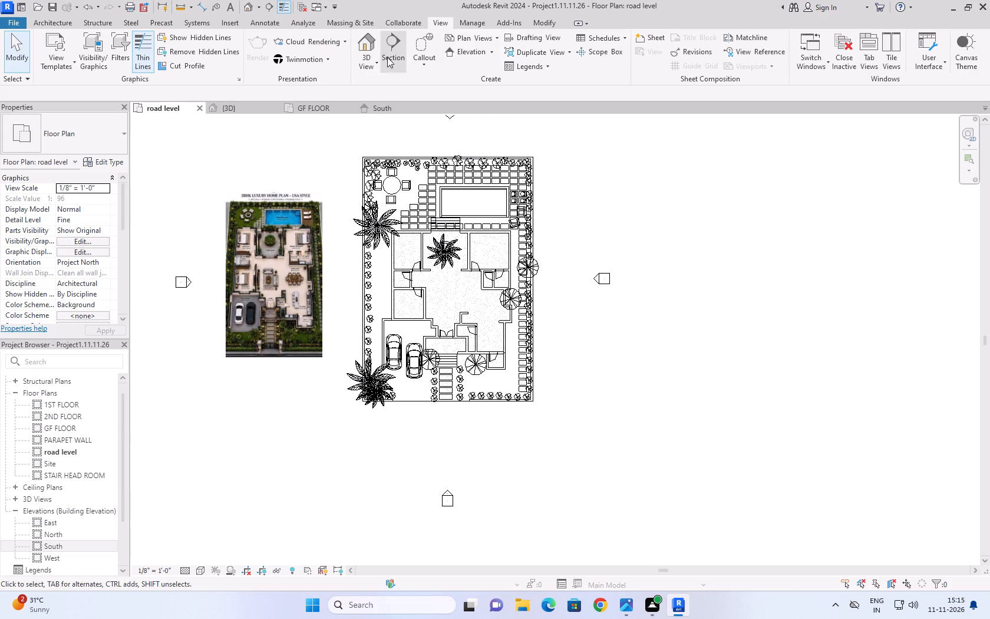
left_click(377, 65)
left_click(376, 105)
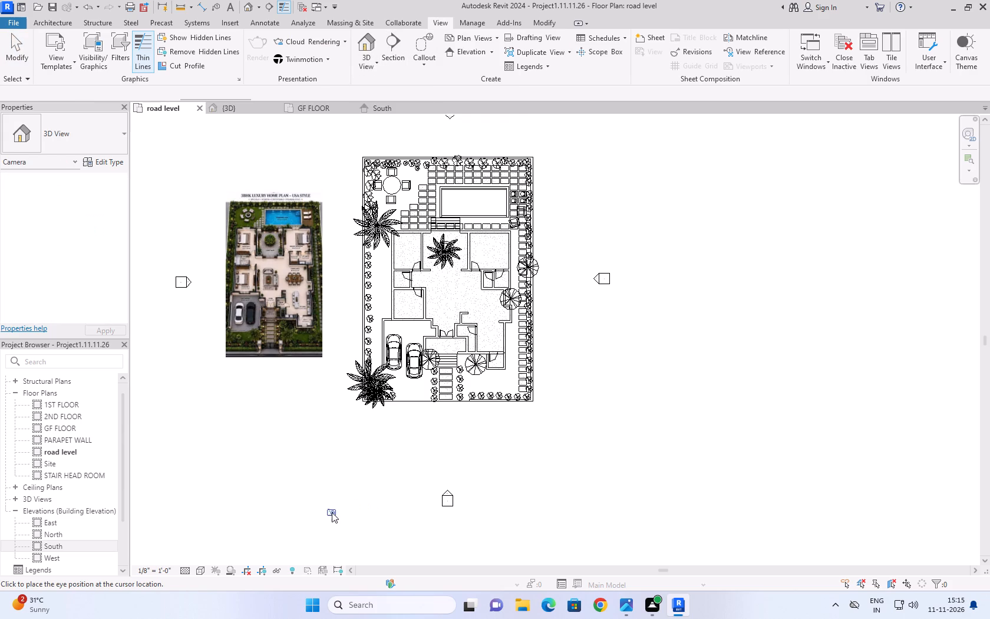
left_click(332, 512)
left_click(523, 126)
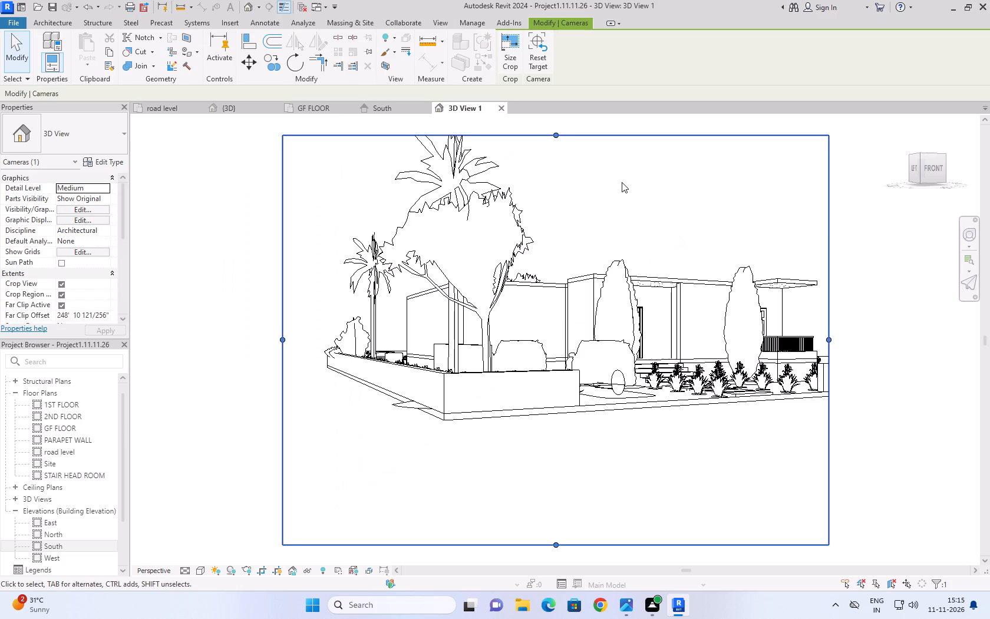
right_click_drag(622, 182, 585, 254, "shift")
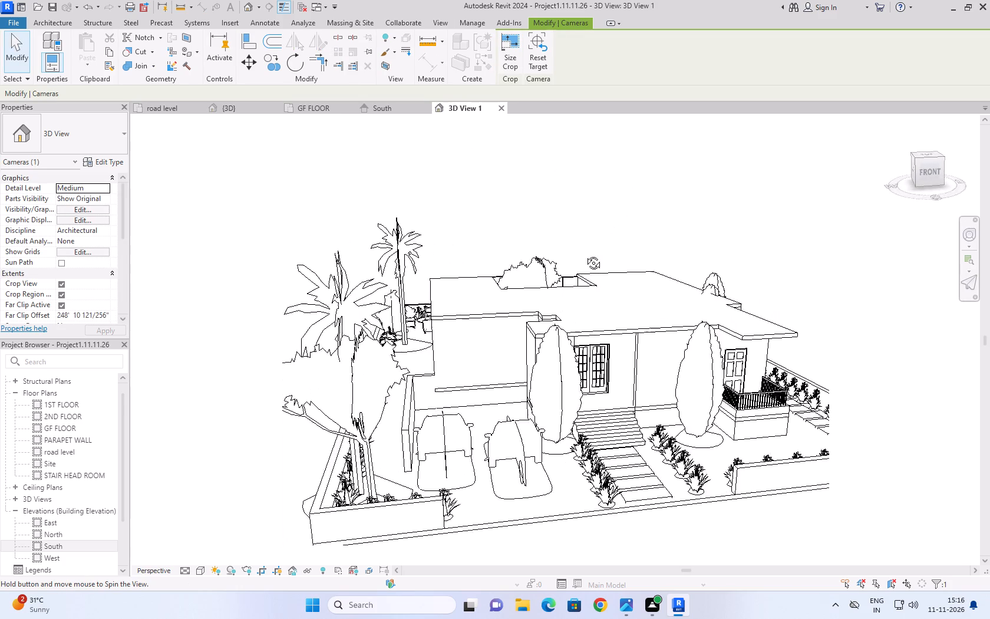
right_click_drag(585, 254, 563, 274, "shift")
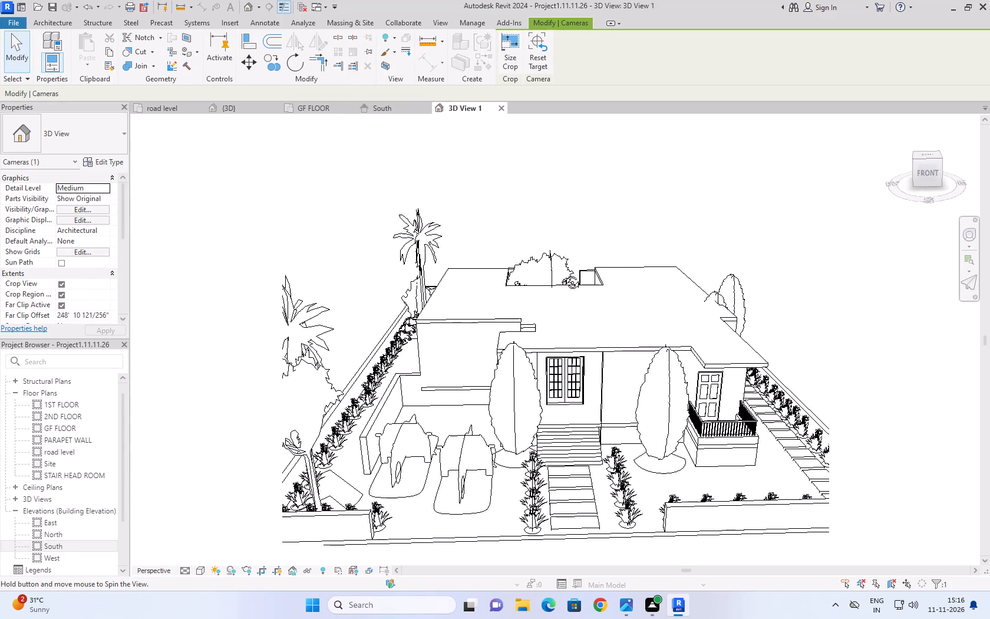
right_click_drag(563, 274, 580, 279, "shift")
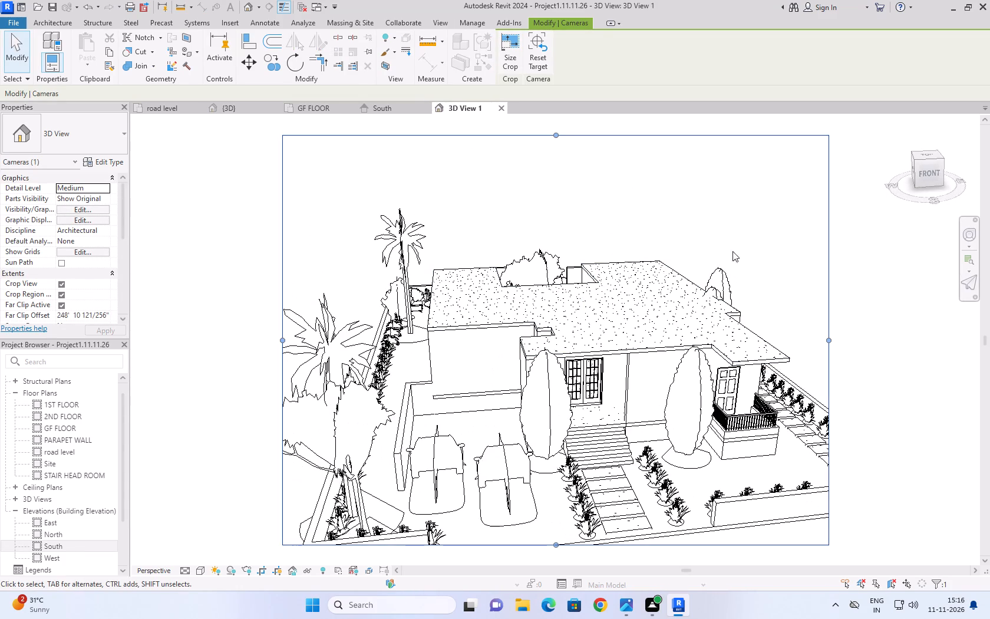
Extend the camera view's crop region on both sides and along the bottom so the entire plot and its boundary walls fit.
left_click_drag(829, 340, 888, 351)
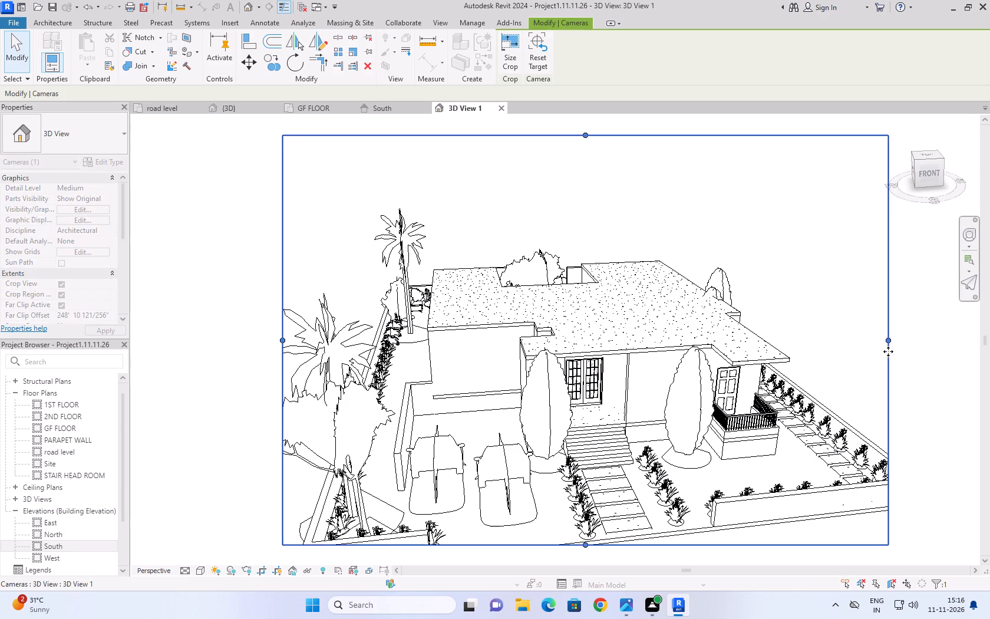
scroll(830, 316, "down", 4)
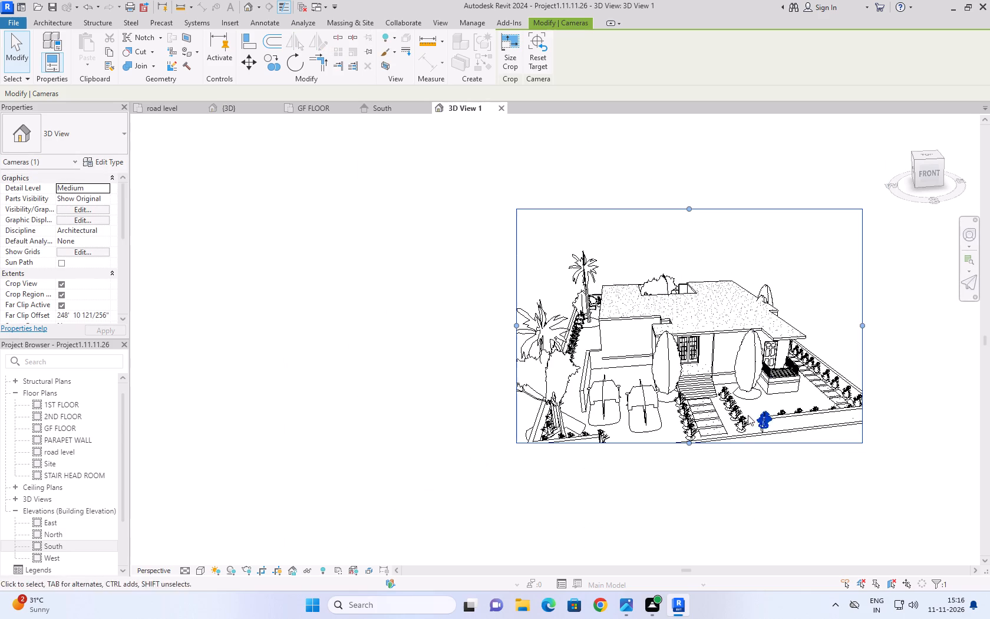
left_click_drag(688, 440, 687, 478)
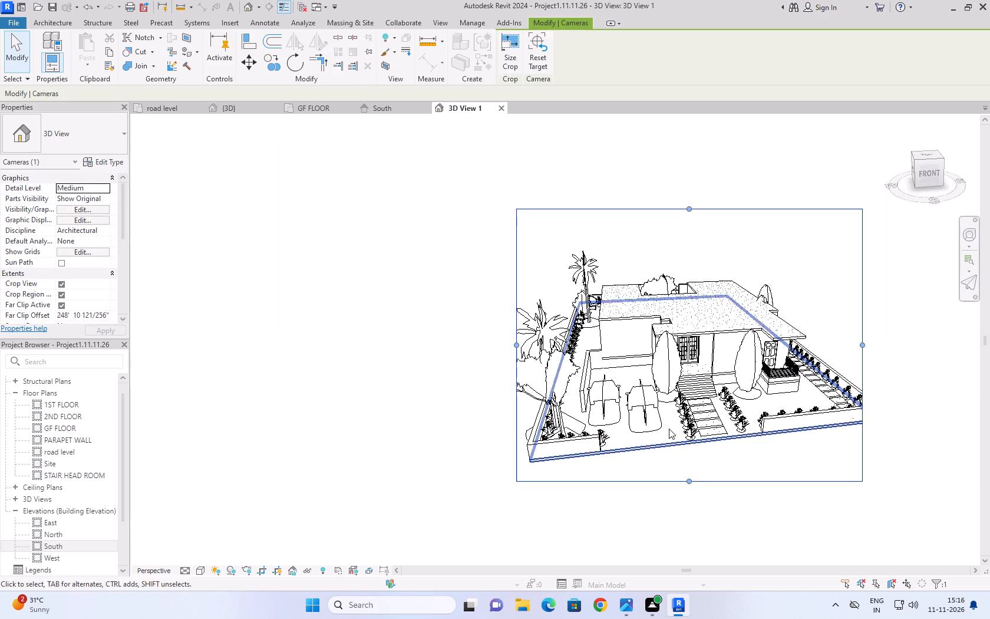
left_click_drag(515, 345, 463, 348)
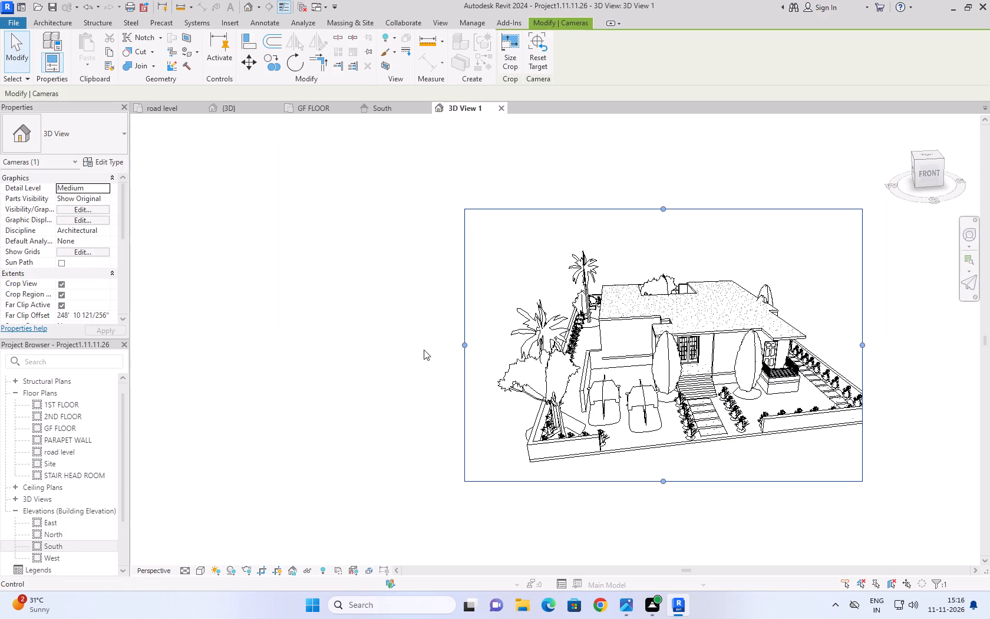
left_click_drag(463, 343, 481, 346)
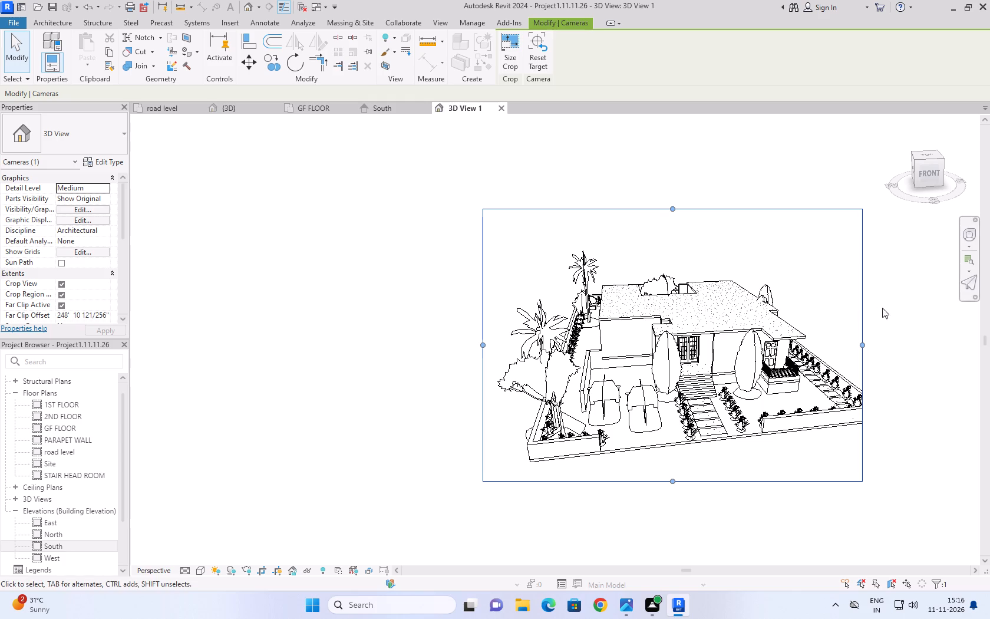
left_click_drag(863, 342, 887, 345)
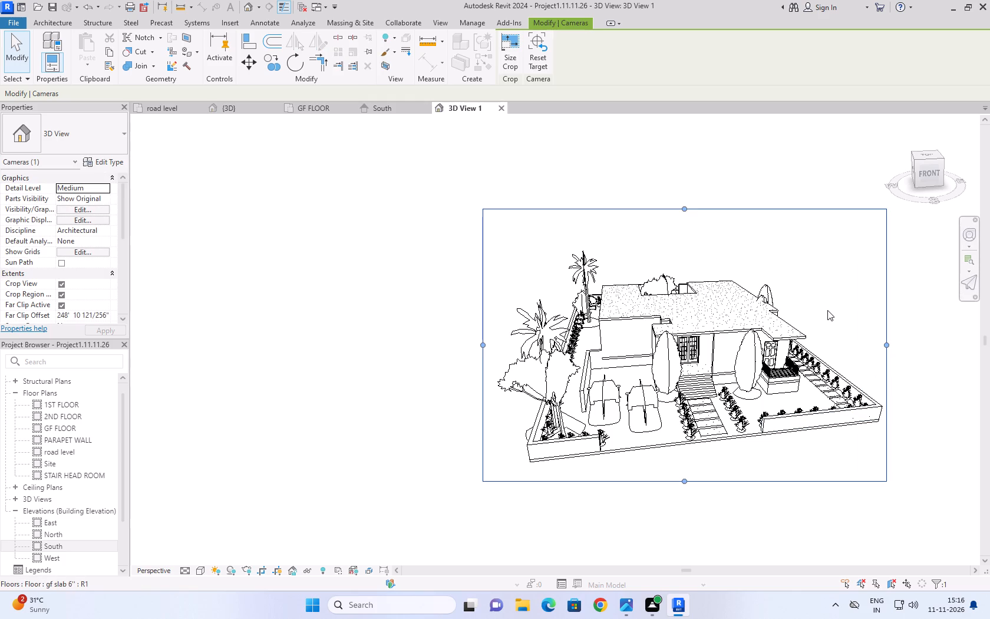
Render the camera view at Medium quality with Printer resolution at 150 DPI.
type("rr")
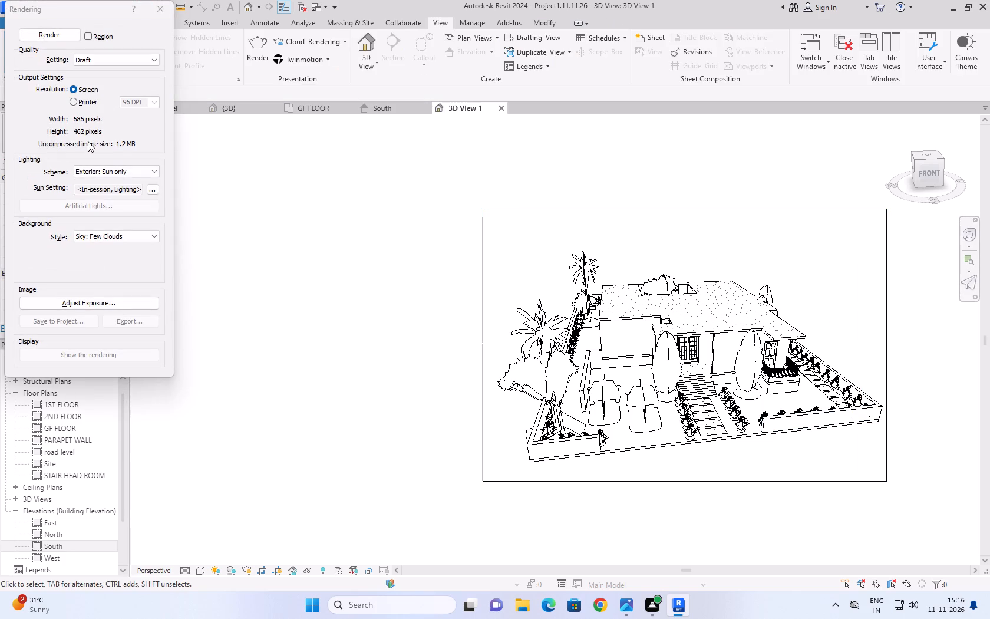
left_click(89, 61)
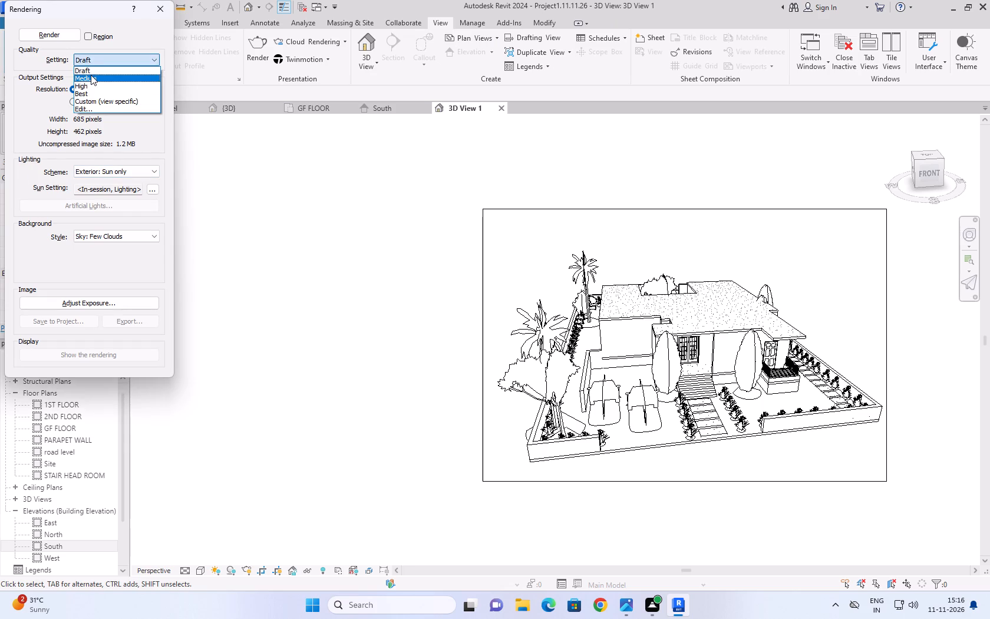
left_click(91, 75)
left_click(91, 103)
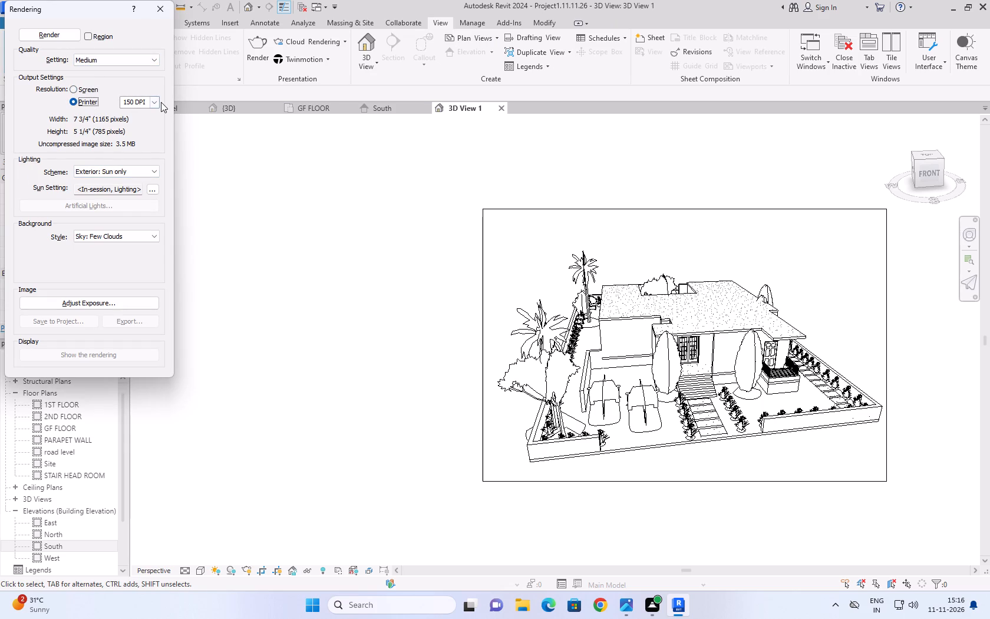
left_click(41, 33)
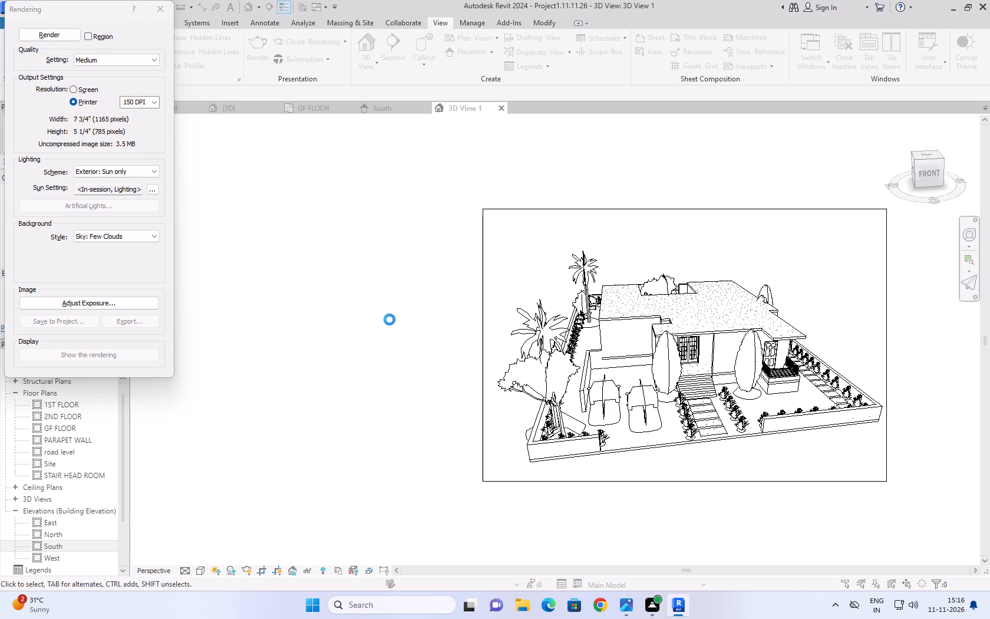
Examine the rendered villa image as a whole and close up around the porch, cars and utility railing, and close the rendering.
scroll(390, 320, "up", 1)
scroll(390, 320, "down", 1)
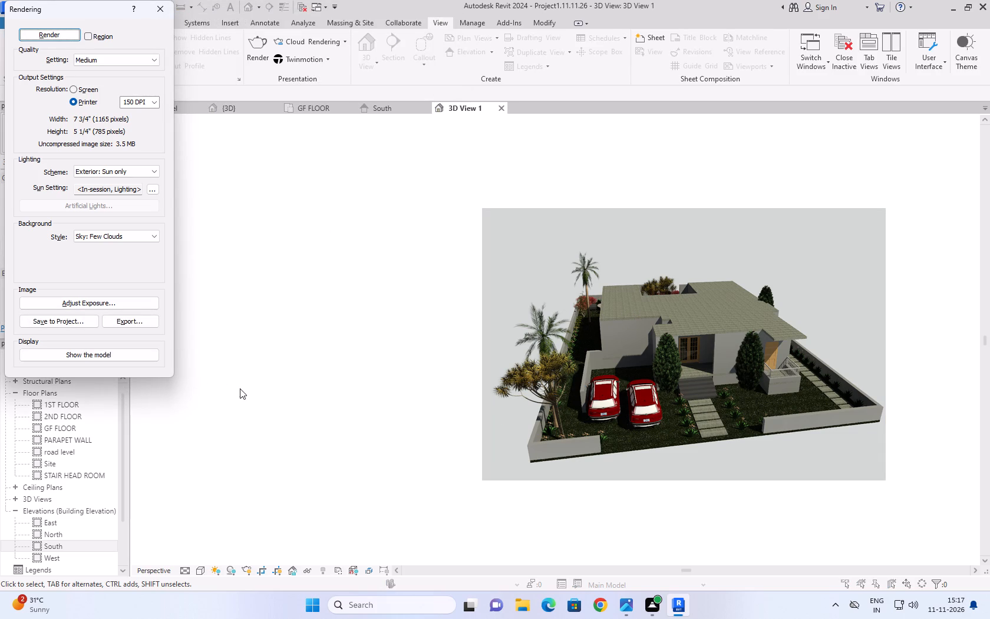
scroll(675, 453, "up", 4)
middle_click_drag(691, 378, 577, 513)
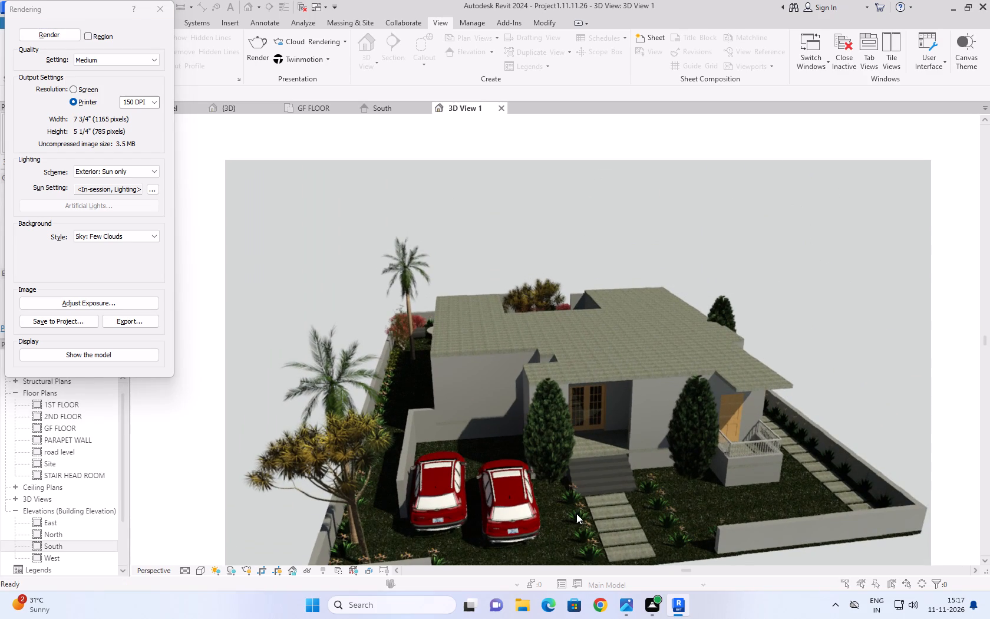
scroll(595, 455, "up", 5)
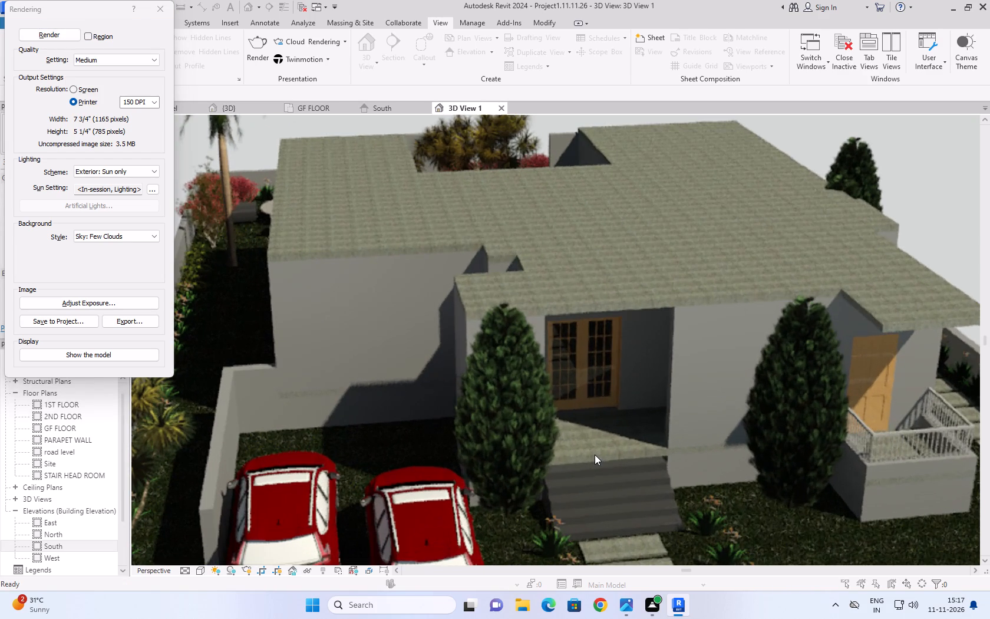
scroll(595, 455, "down", 4)
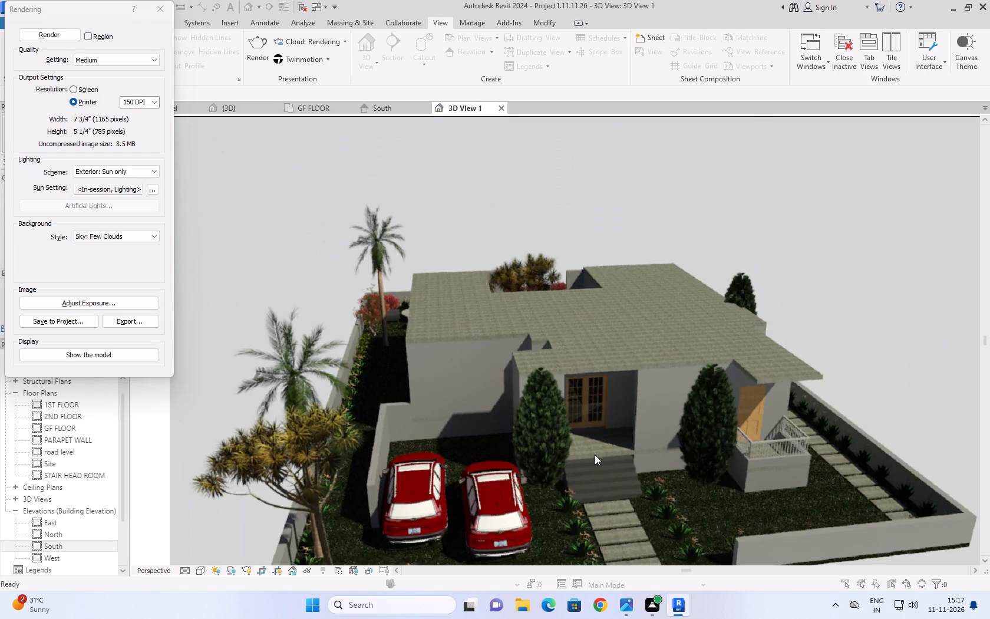
scroll(595, 455, "down", 3)
scroll(603, 492, "up", 8)
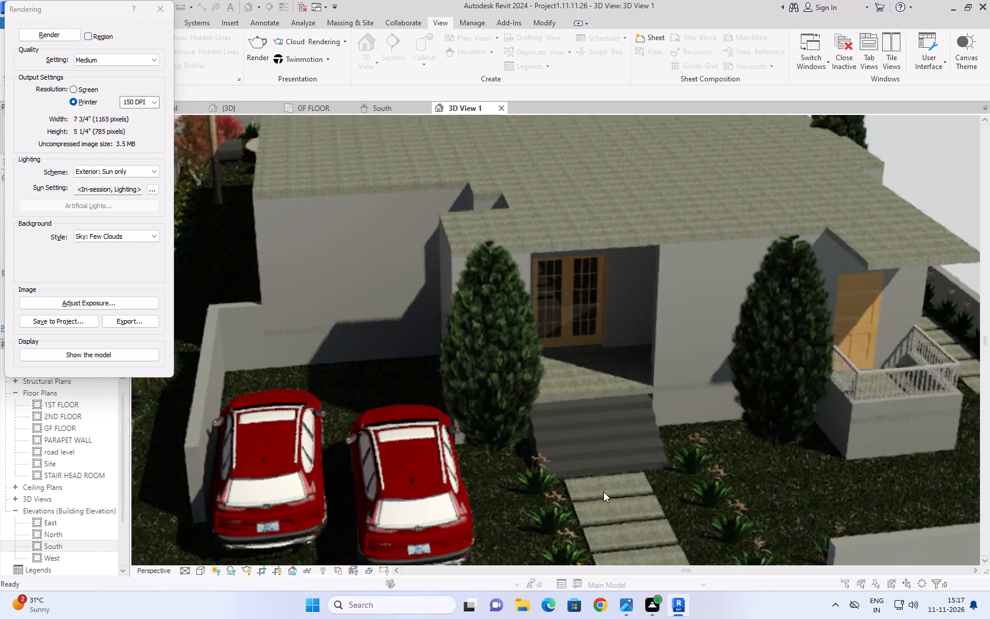
scroll(603, 492, "down", 10)
scroll(684, 449, "down", 4)
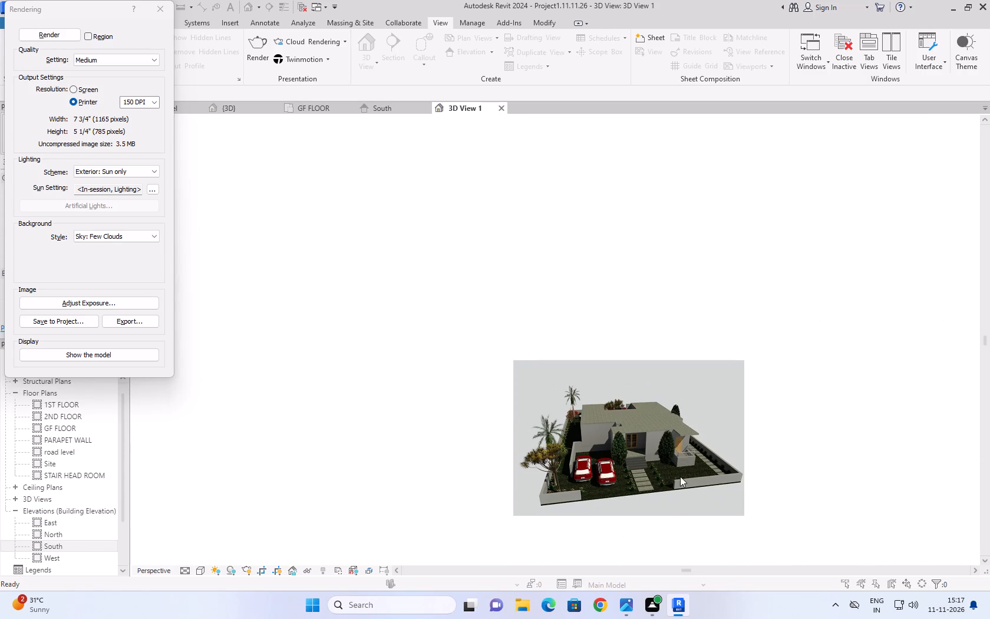
scroll(675, 507, "up", 5)
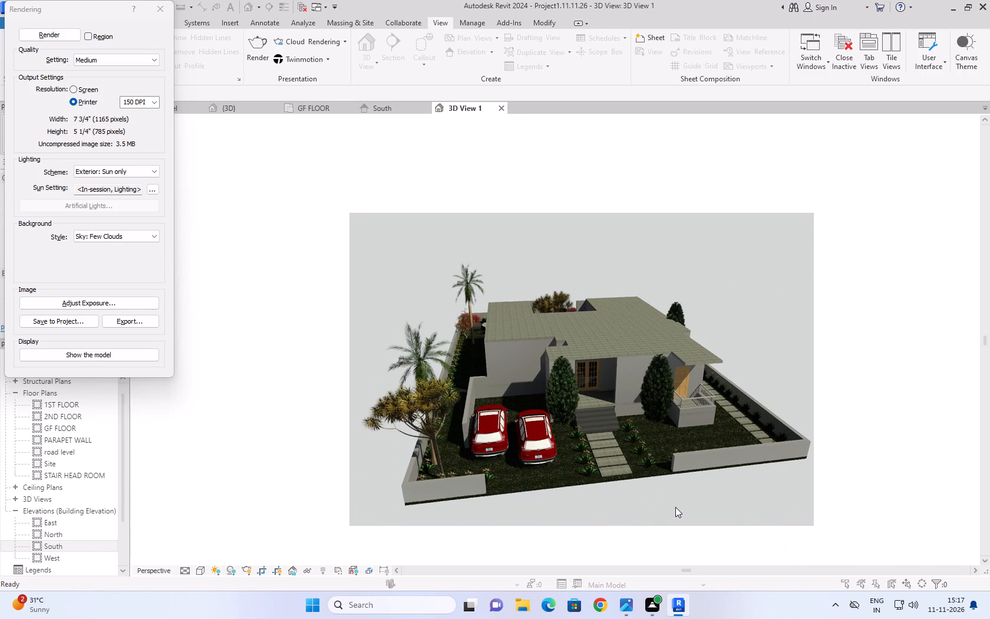
scroll(675, 507, "up", 2)
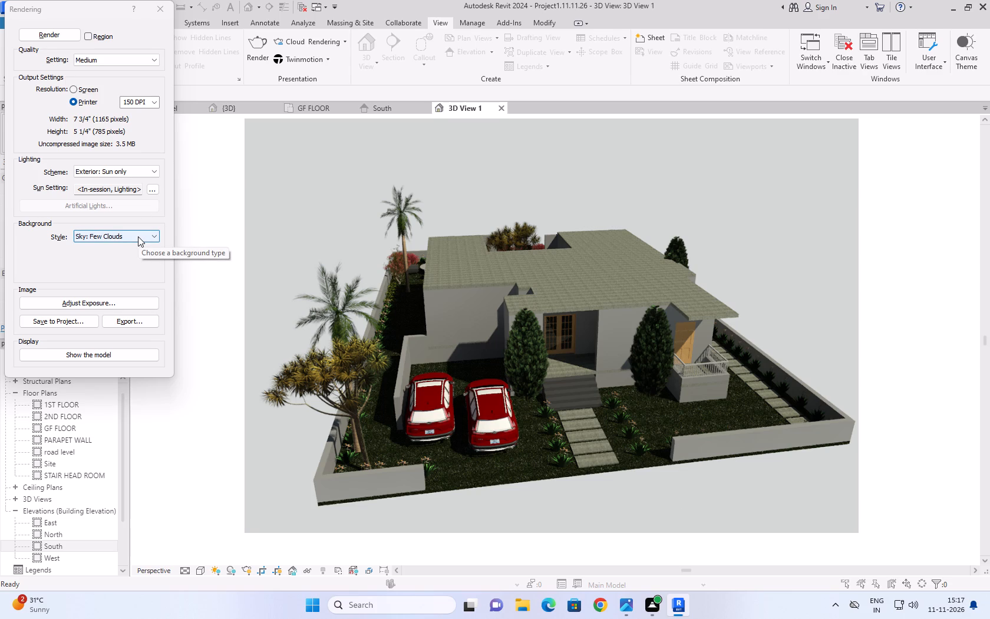
left_click(160, 9)
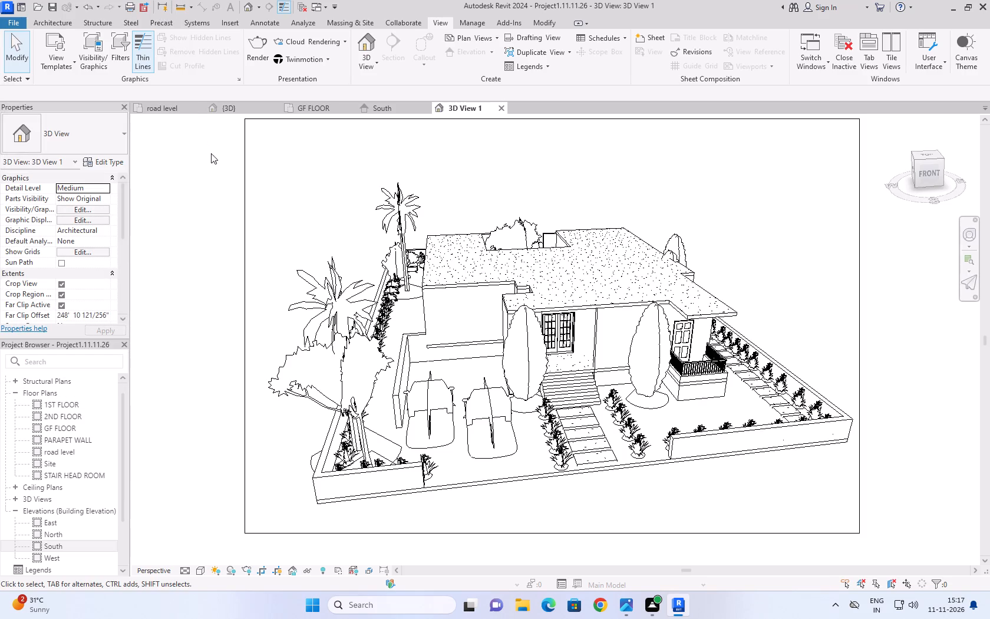
From the road level plan, start a roof by extrusion on the car park's outer side wall, using the East elevation, STAIR HEAD ROOM level and 0' 0" offset.
left_click(171, 111)
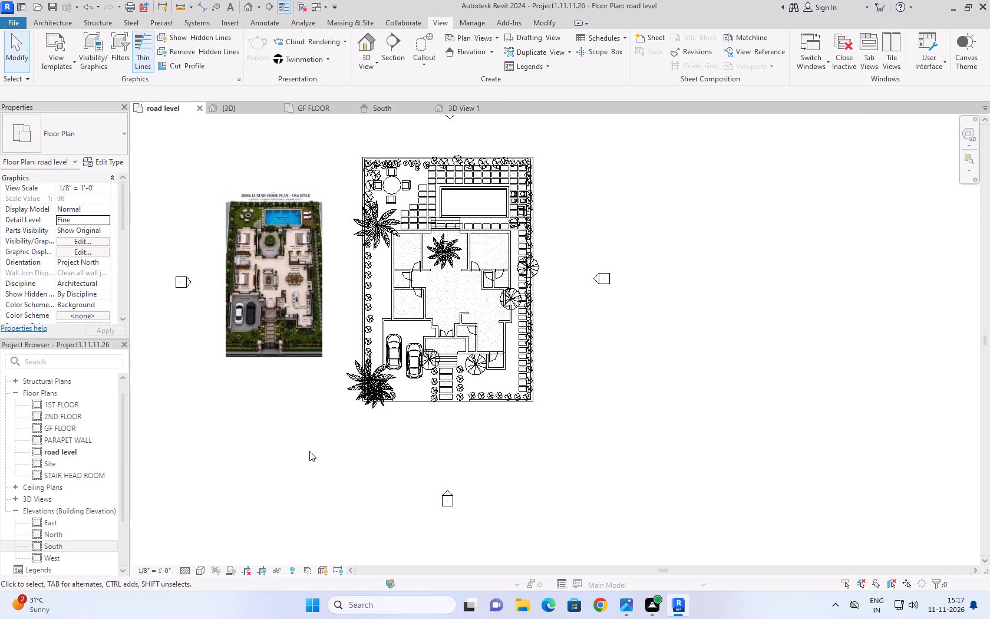
left_click(309, 451)
scroll(368, 332, "up", 7)
left_click(299, 414)
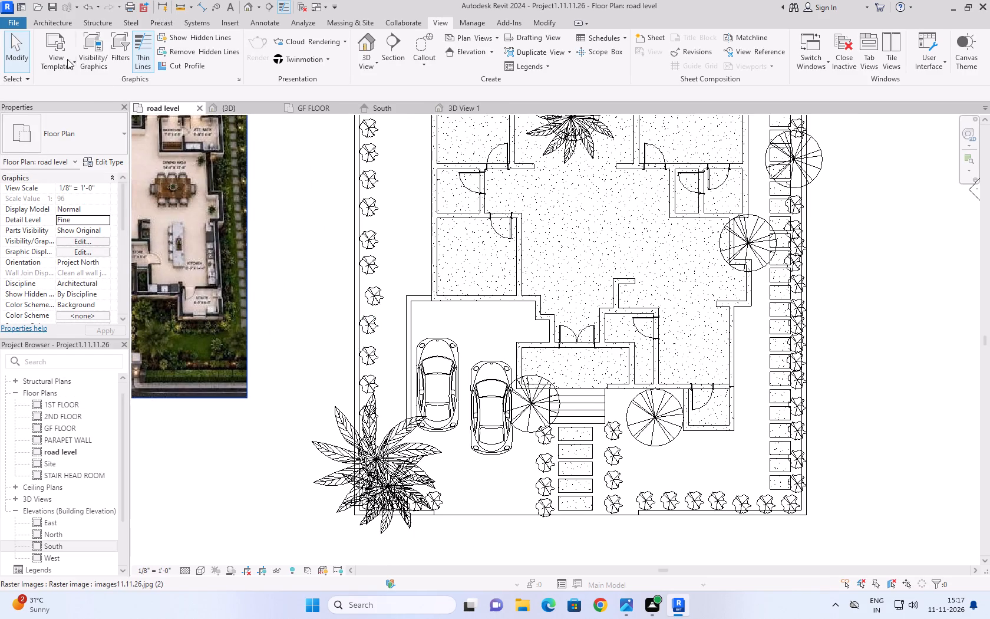
left_click(59, 25)
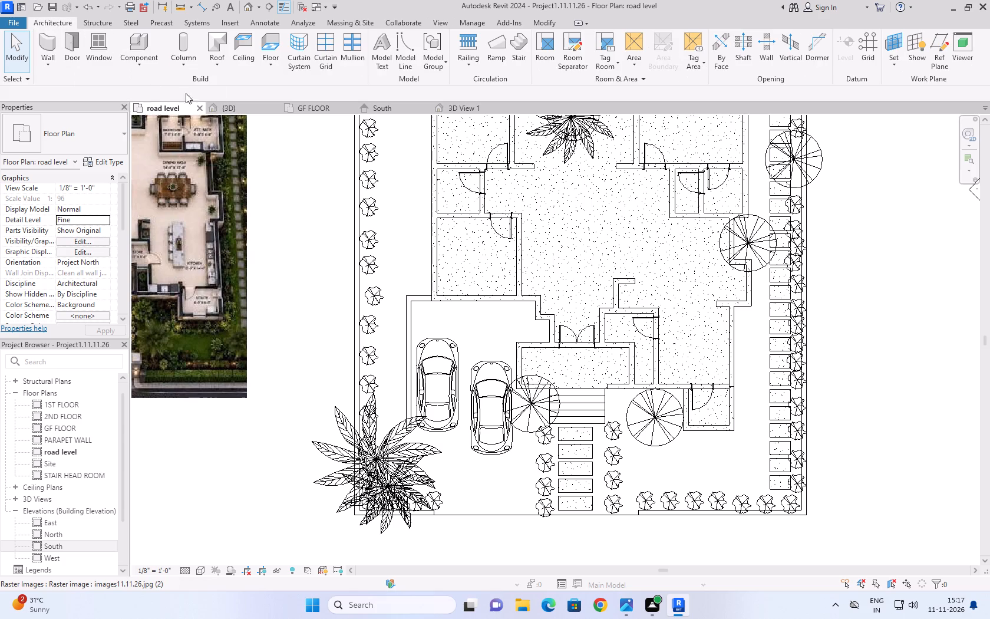
left_click(222, 67)
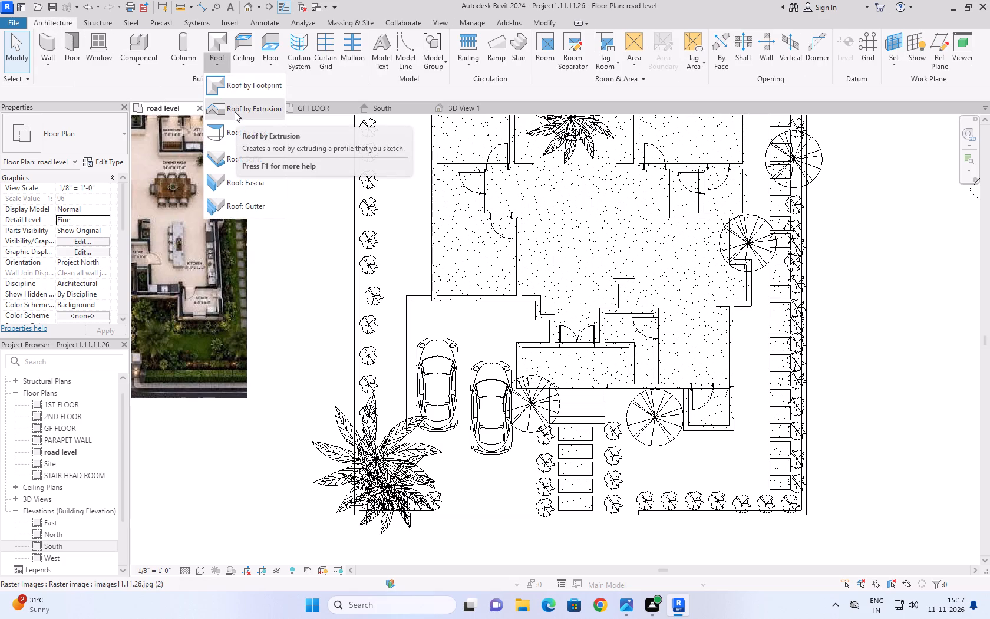
left_click(235, 111)
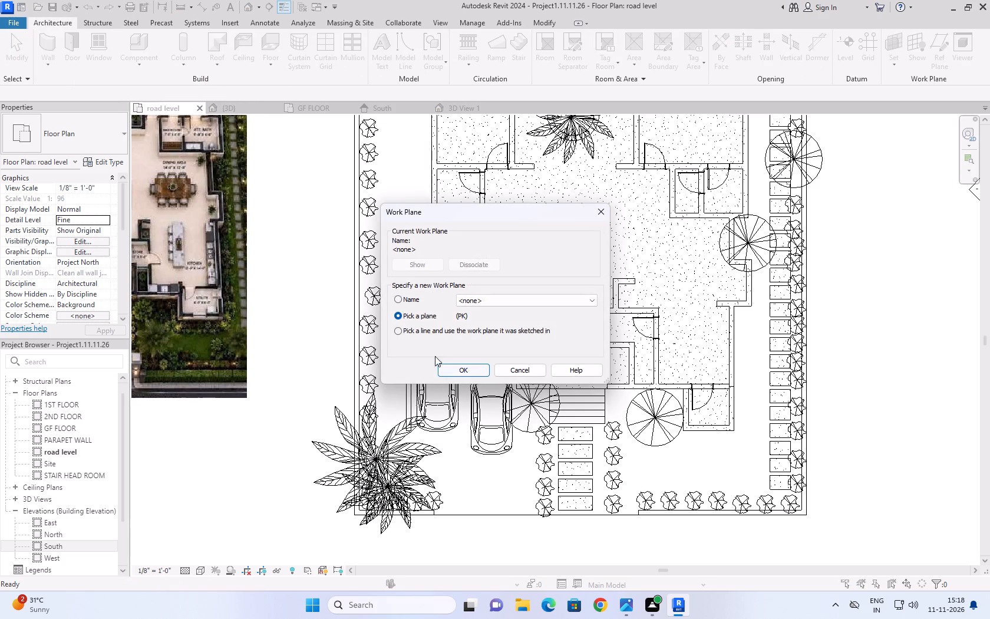
left_click(461, 368)
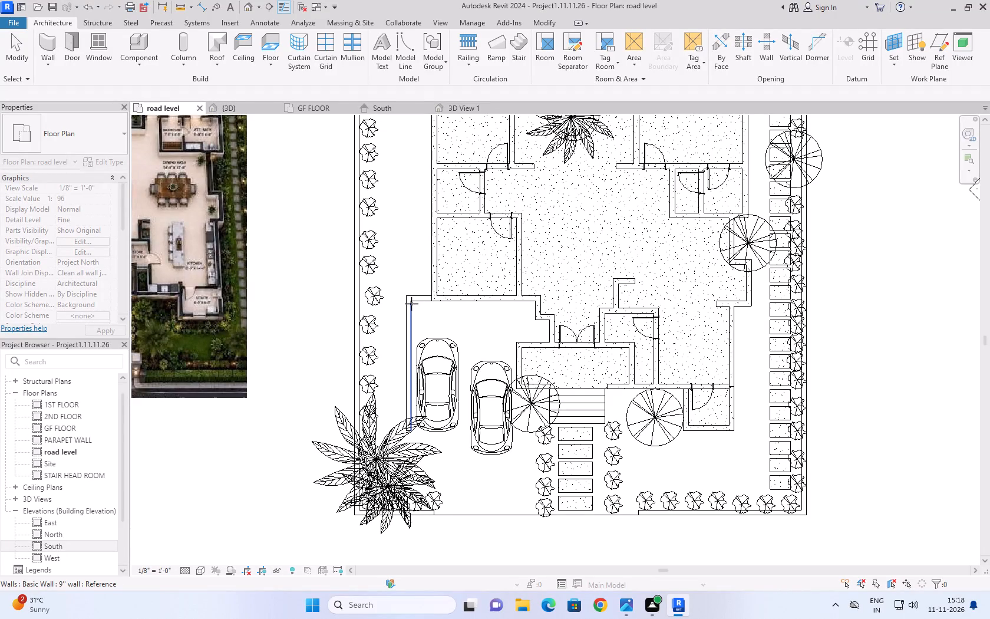
left_click(410, 301)
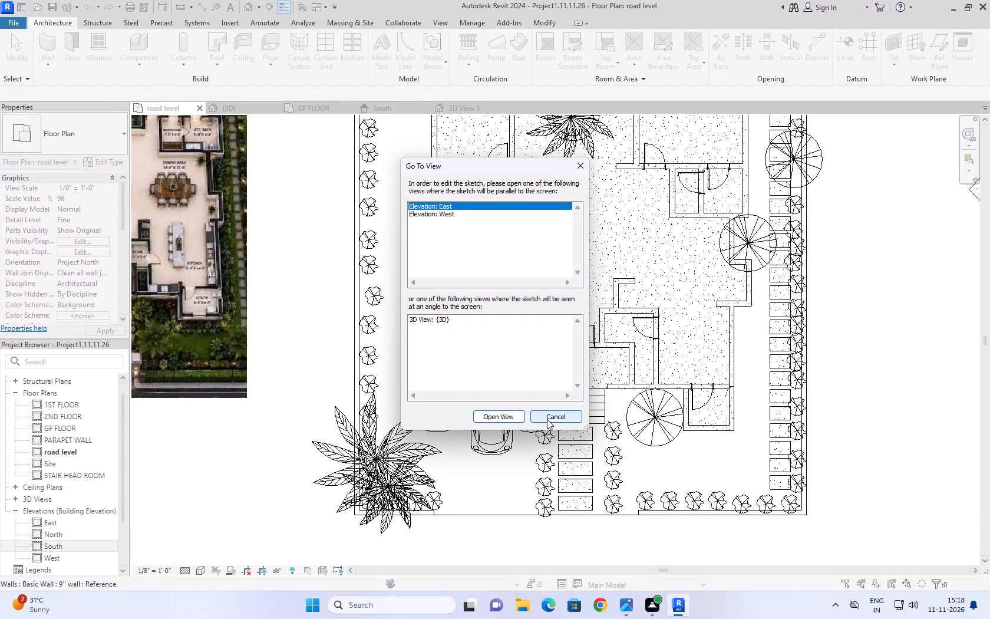
left_click(511, 415)
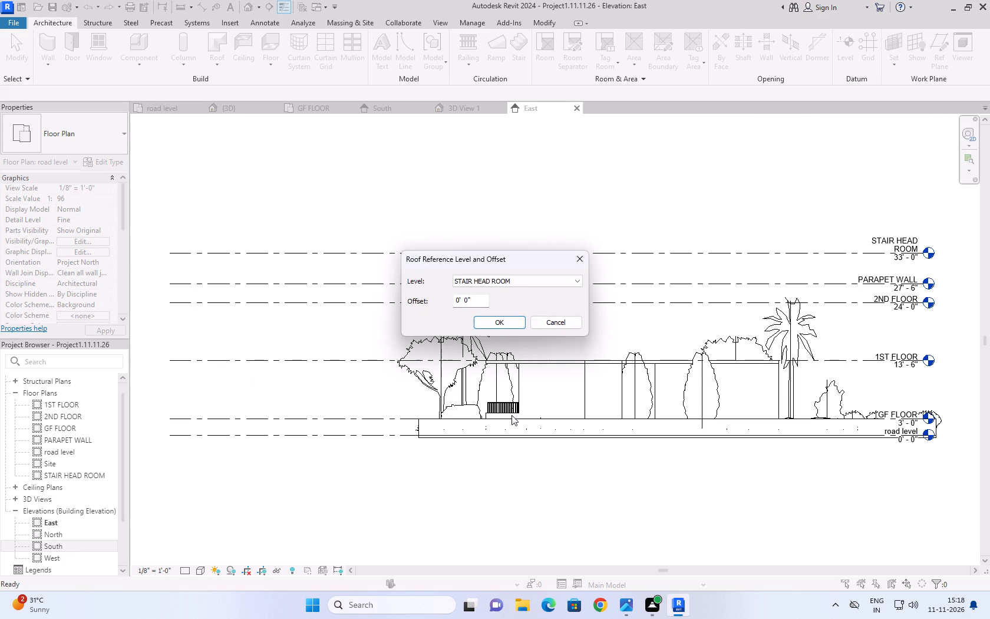
left_click(485, 324)
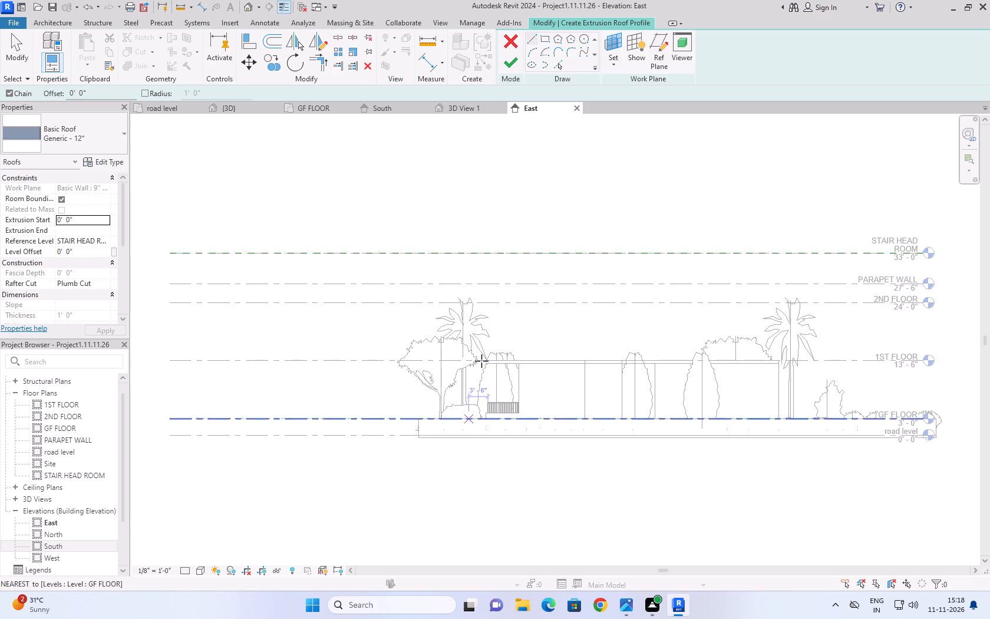
Sketch a two-peak zigzag profile from the roof slab's front end, slopes about 4' 6" long at 45° and 55°, and finish the Generic - 12" roof.
scroll(513, 400, "up", 2)
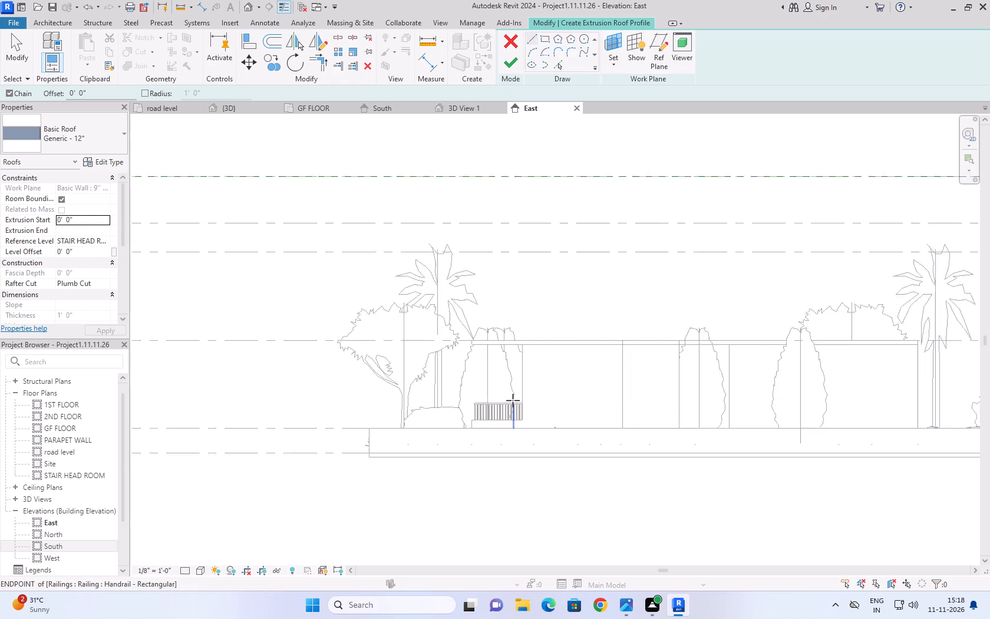
scroll(513, 400, "up", 5)
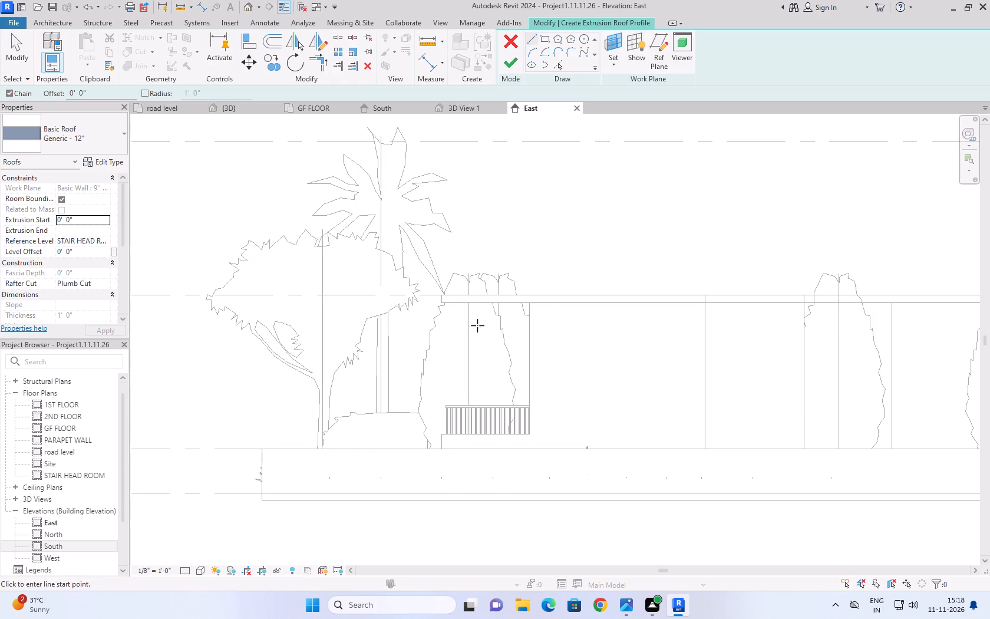
left_click(440, 301)
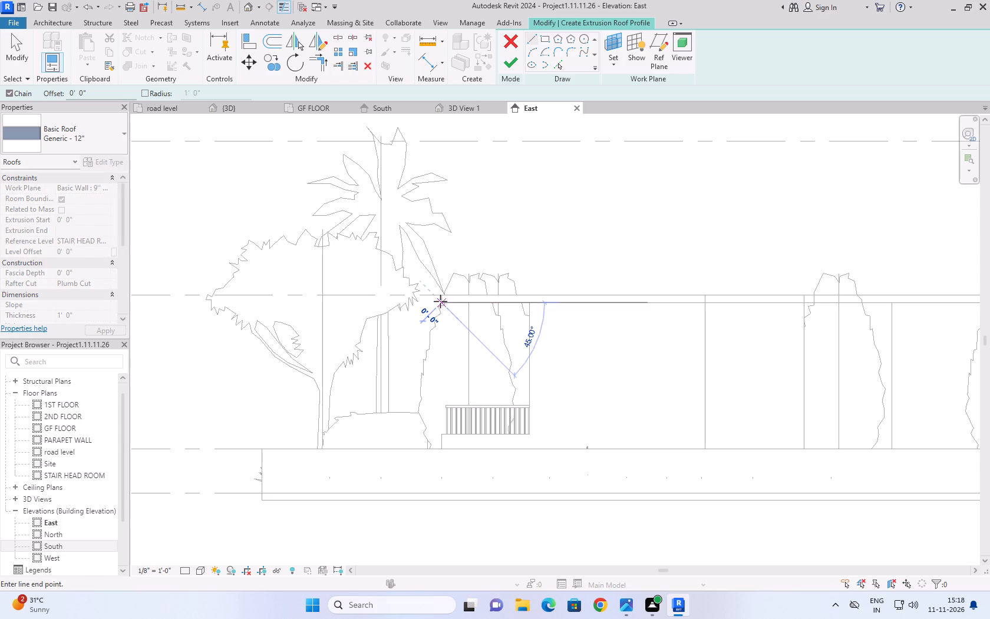
left_click(490, 257)
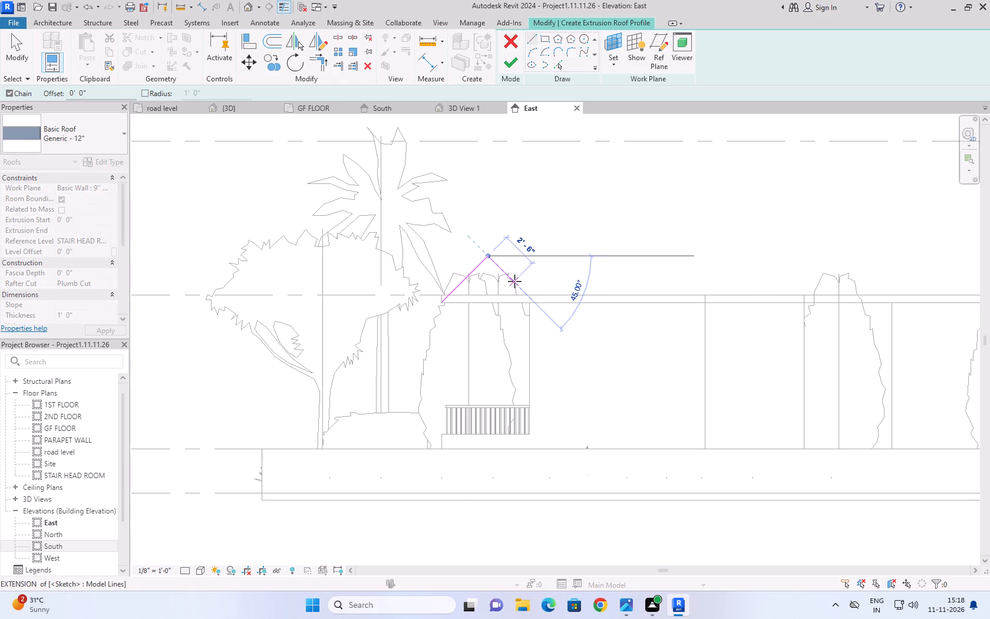
left_click(536, 302)
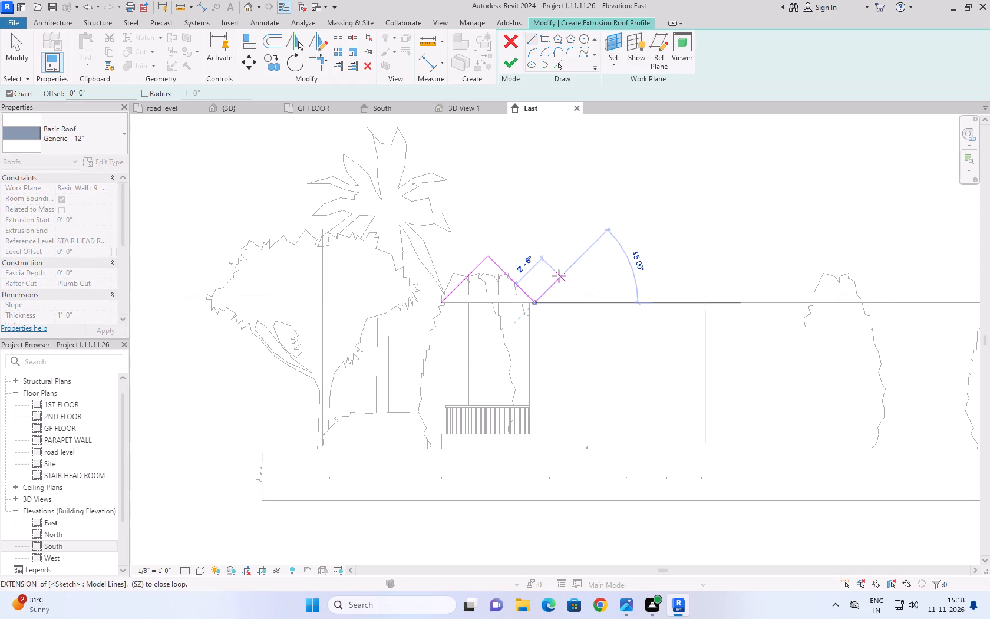
left_click(575, 246)
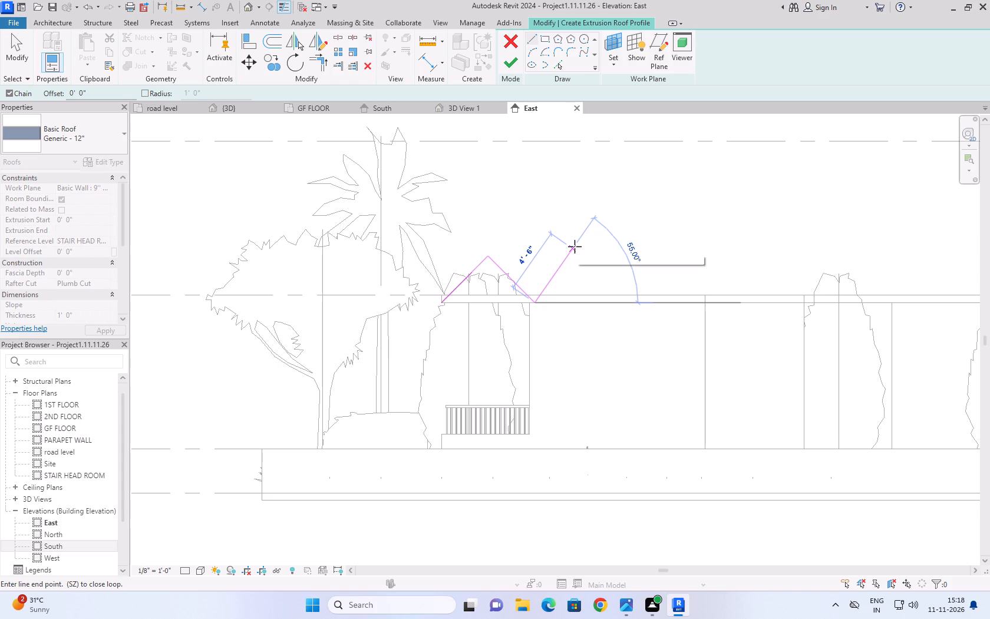
left_click(606, 301)
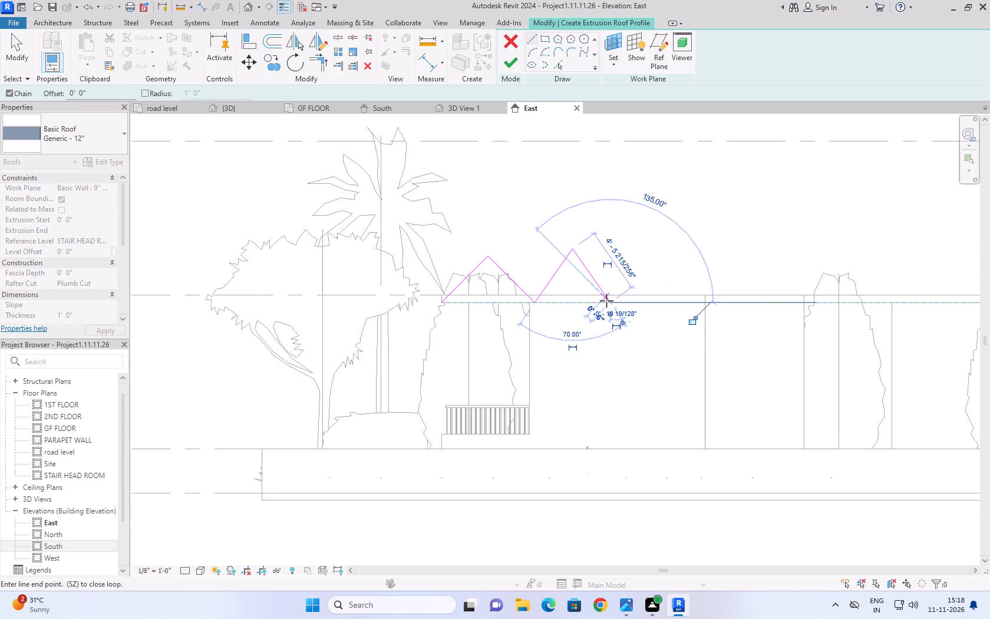
left_click(508, 60)
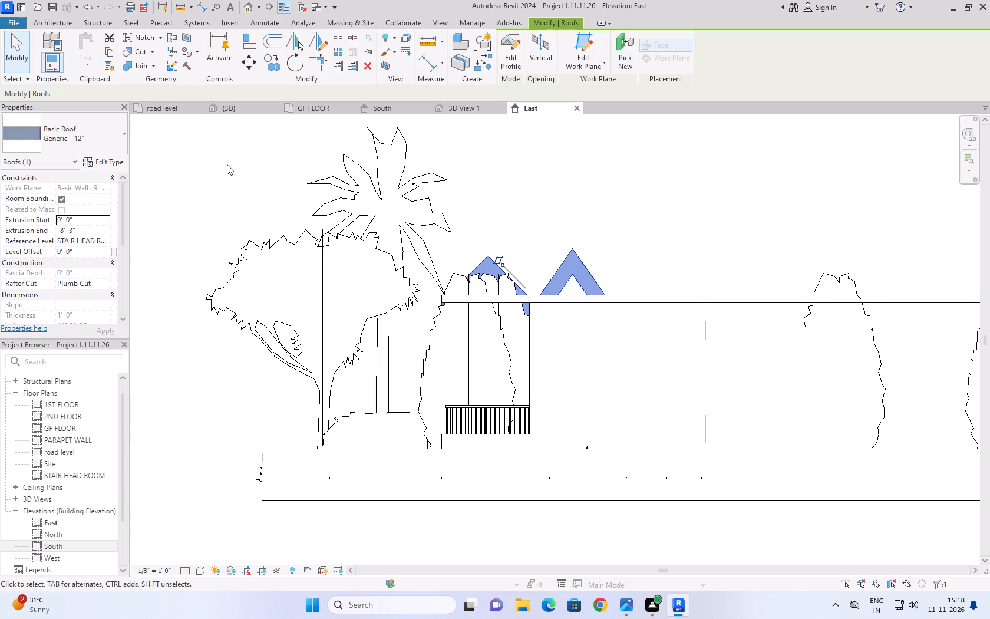
In the 3D view, stretch the zigzag roof's inner end across the car park to the house, to an extrusion start of about 15' 0".
left_click(235, 106)
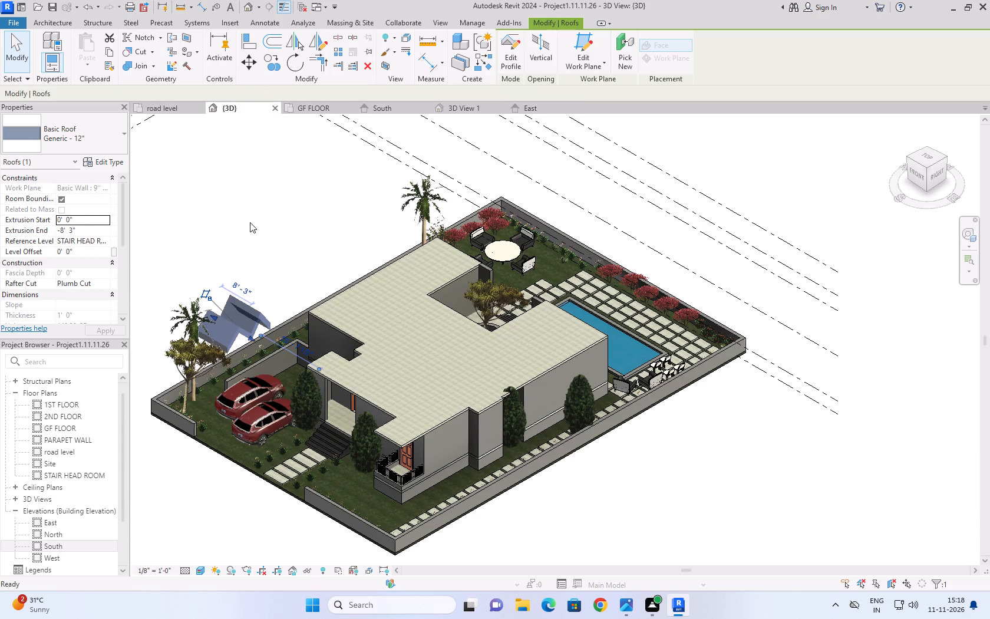
scroll(197, 258, "up", 4)
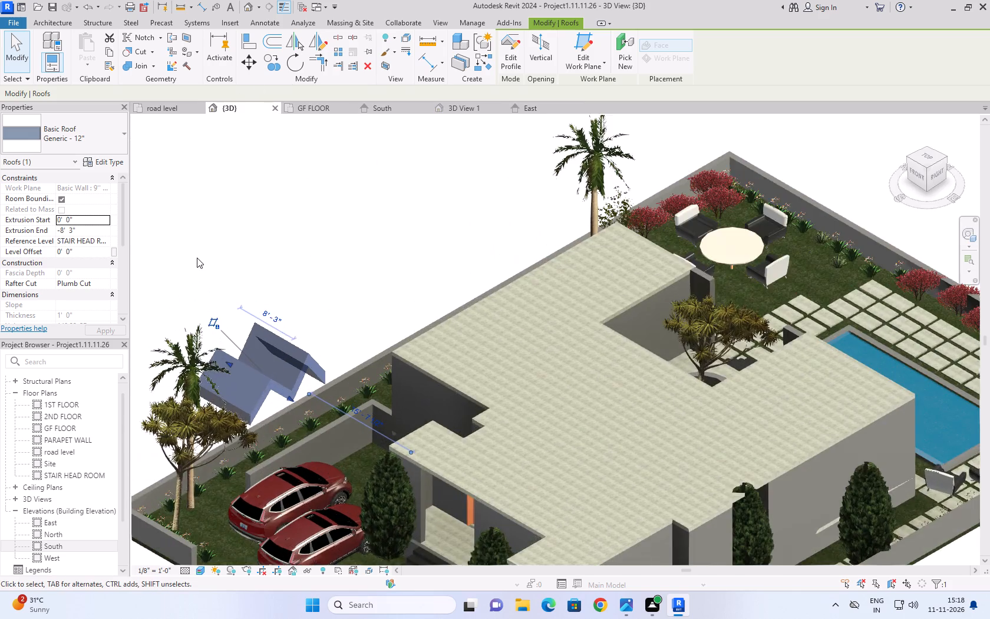
scroll(197, 258, "up", 2)
left_click(24, 52)
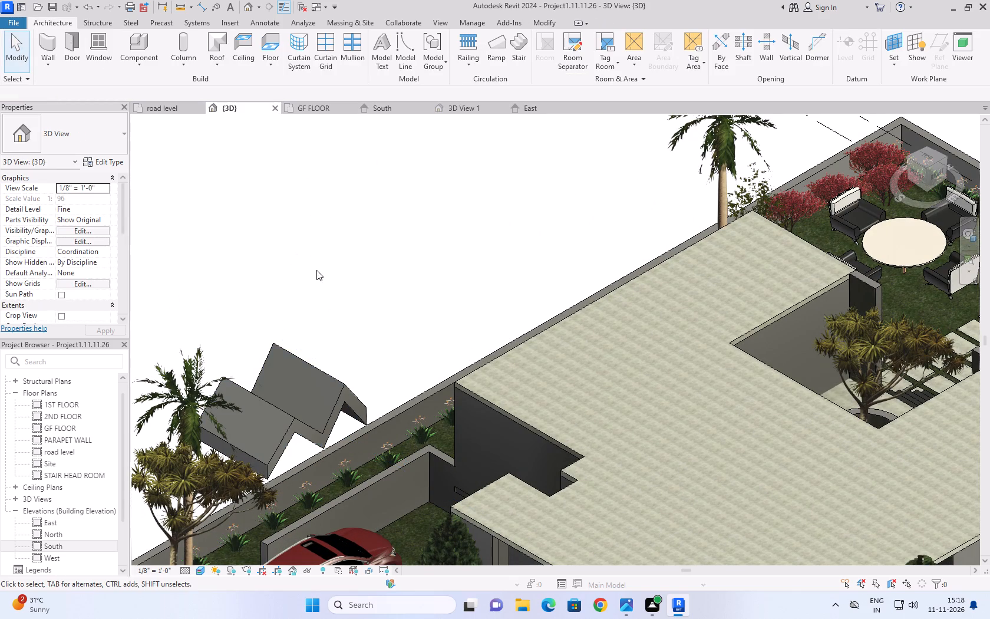
left_click(345, 393)
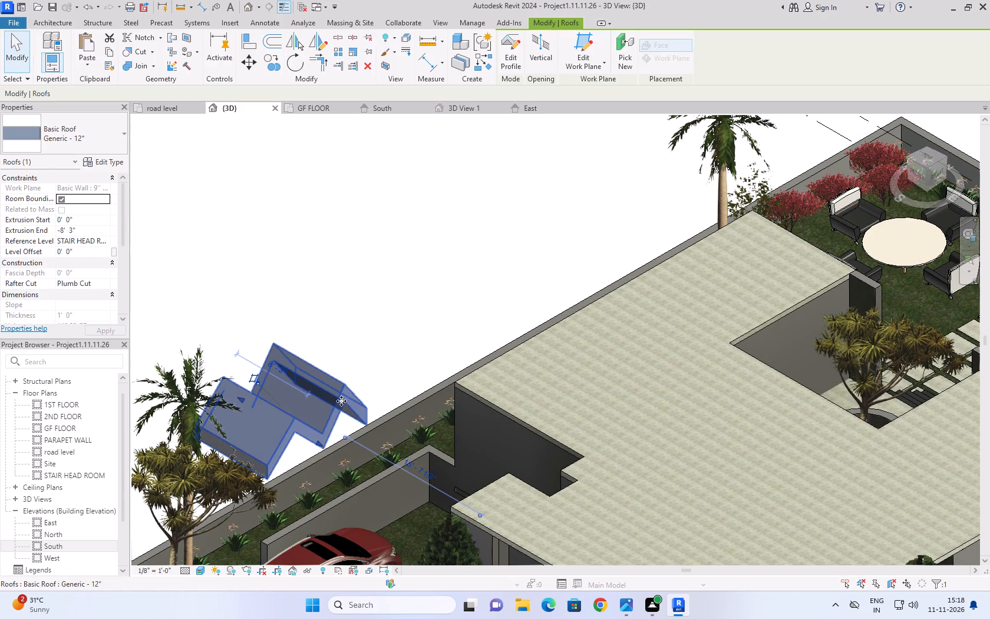
left_click(920, 173)
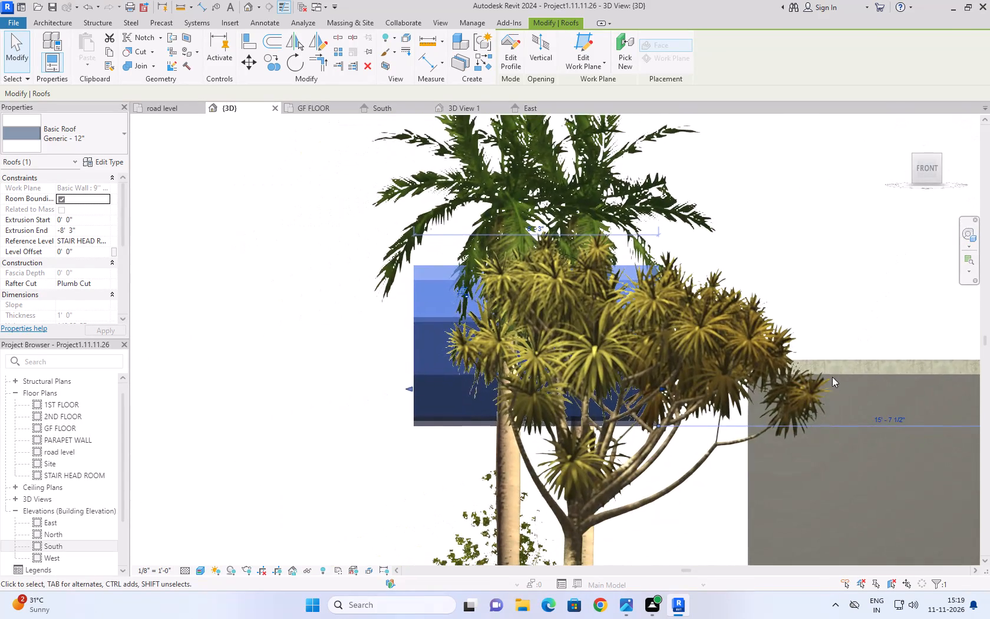
scroll(832, 370, "down", 9)
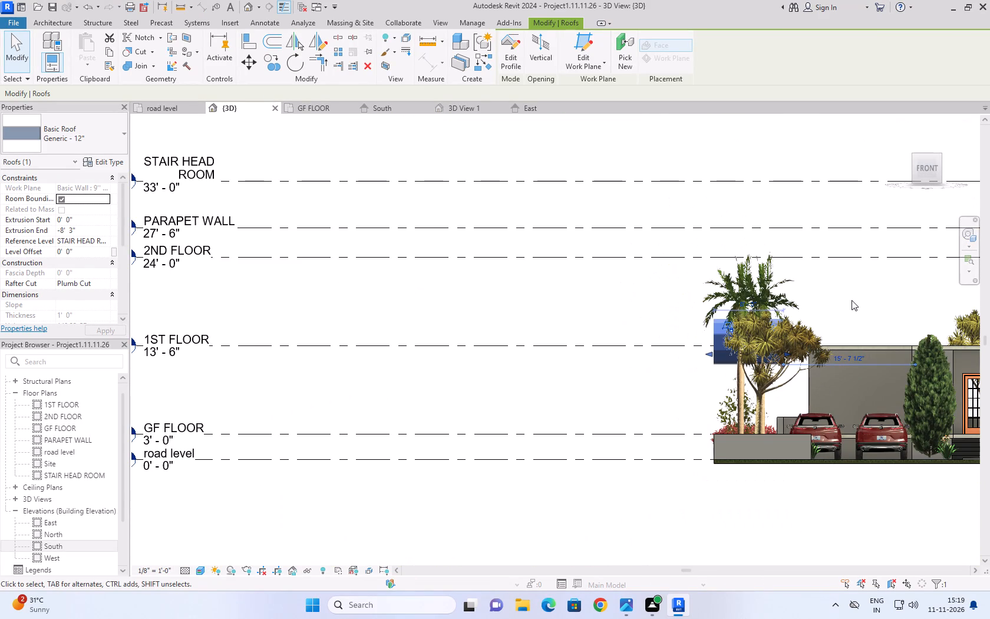
middle_click_drag(852, 300, 800, 569, "shift")
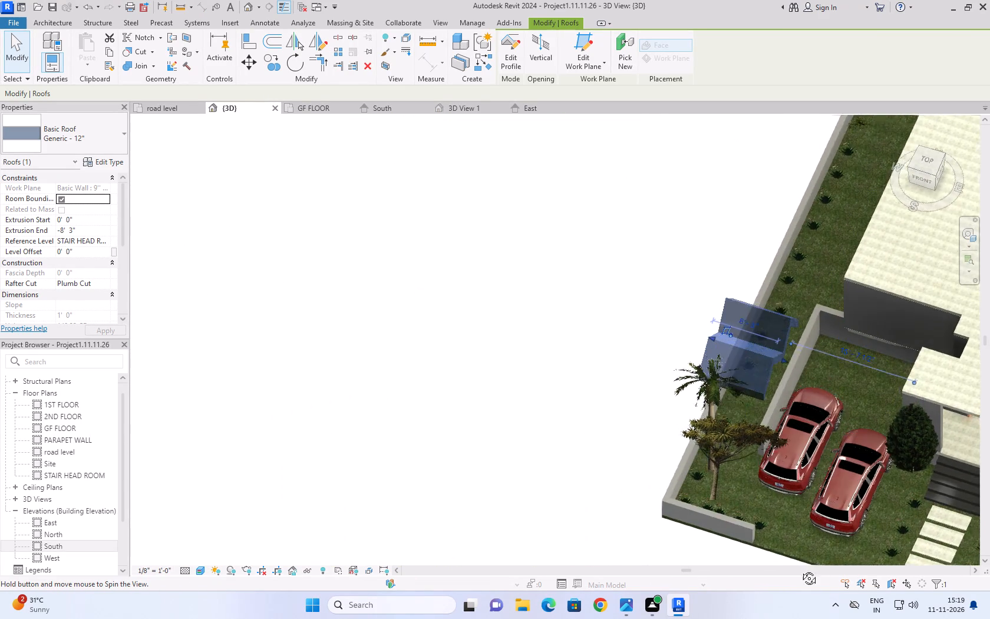
middle_click_drag(800, 569, 854, 618, "shift")
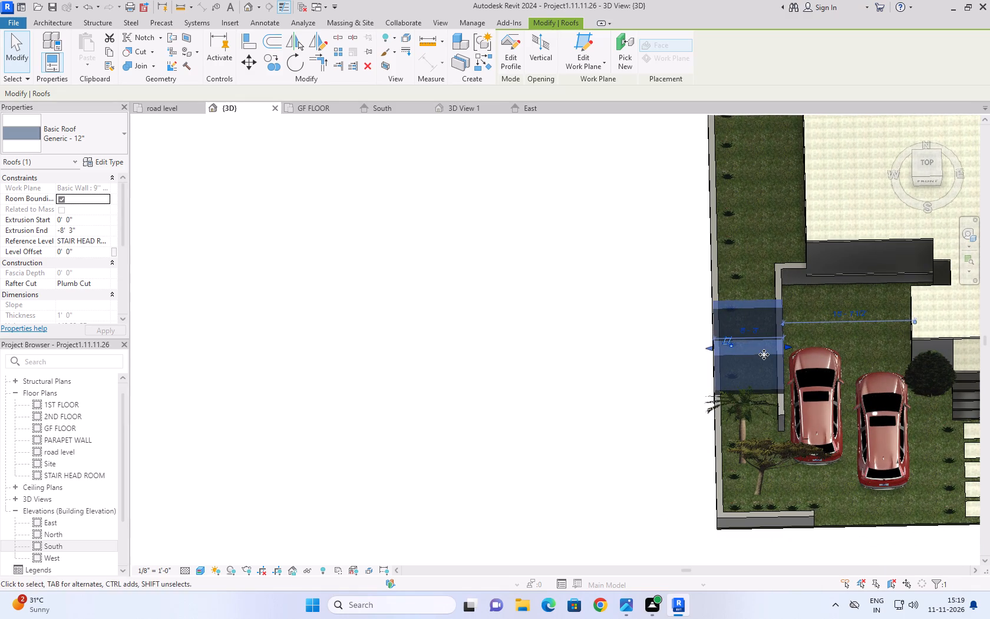
left_click_drag(788, 347, 920, 350)
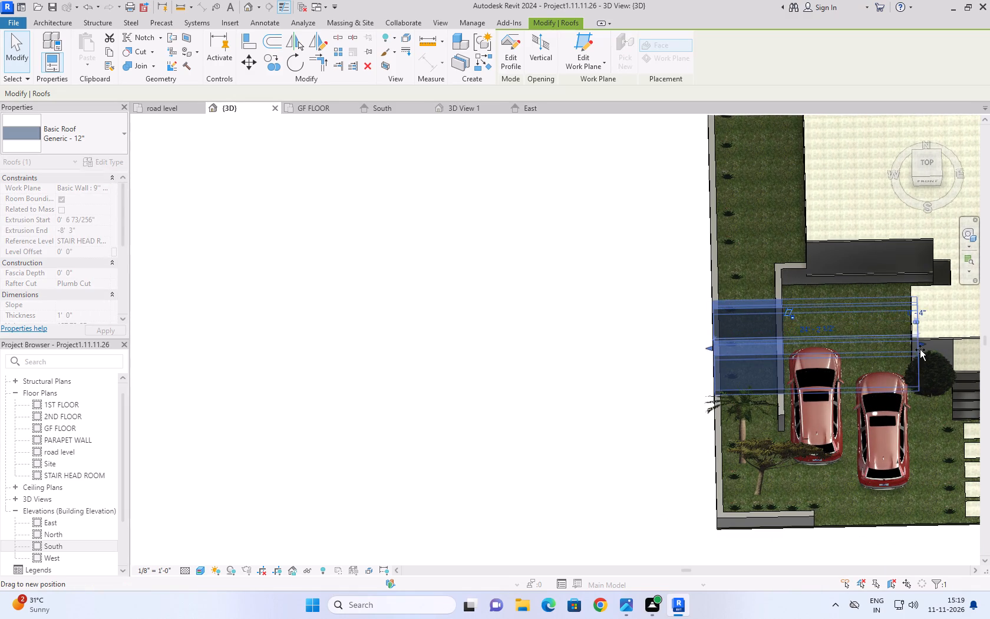
left_click_drag(920, 350, 910, 351)
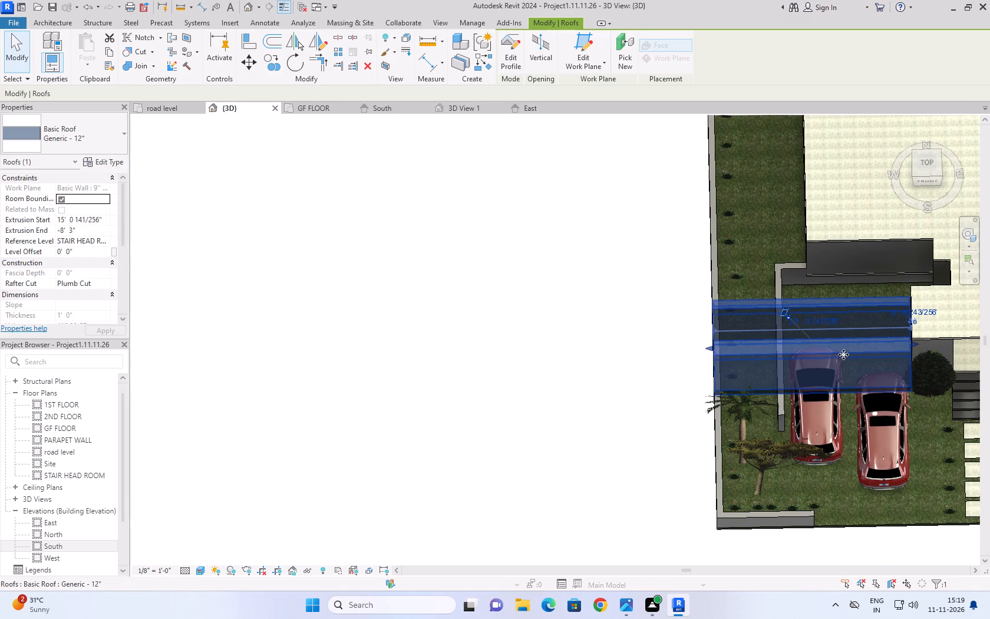
Examine the extended zigzag roof from above and from the left side, checking its position relative to the car park wall and house.
scroll(802, 301, "up", 8)
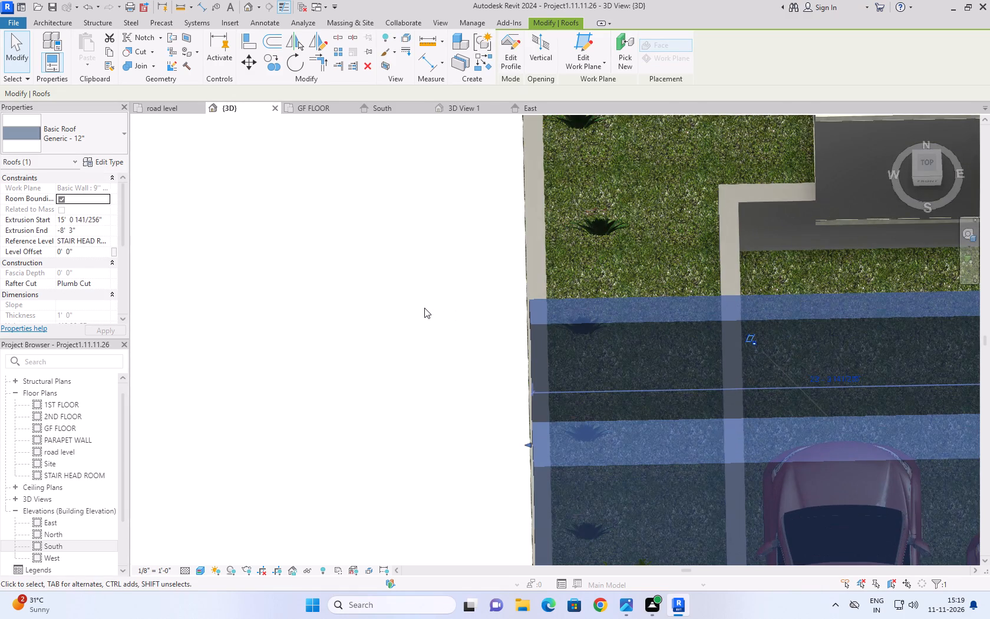
left_click(424, 308)
left_click(727, 297)
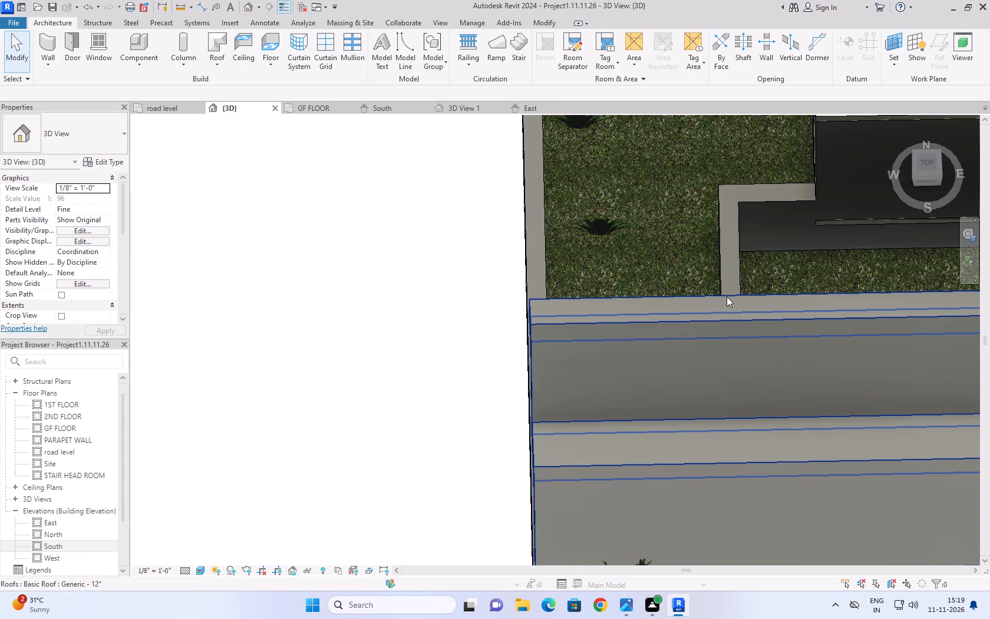
middle_click_drag(768, 269, 840, 368, "shift")
scroll(769, 269, "down", 1, "shift")
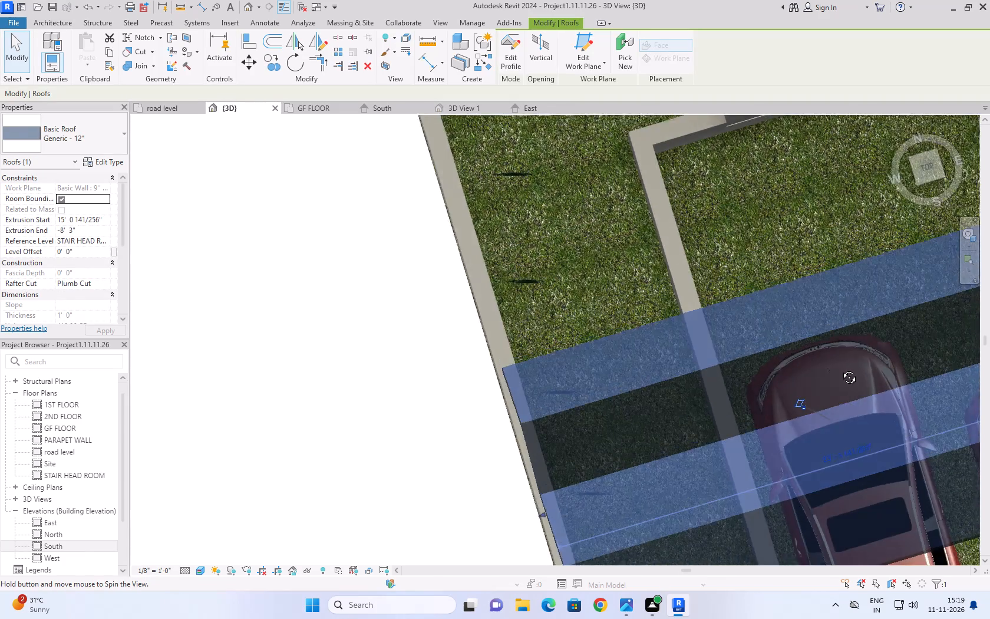
middle_click_drag(840, 368, 989, 302, "shift")
scroll(989, 302, "down", 3, "shift")
scroll(929, 308, "down", 4)
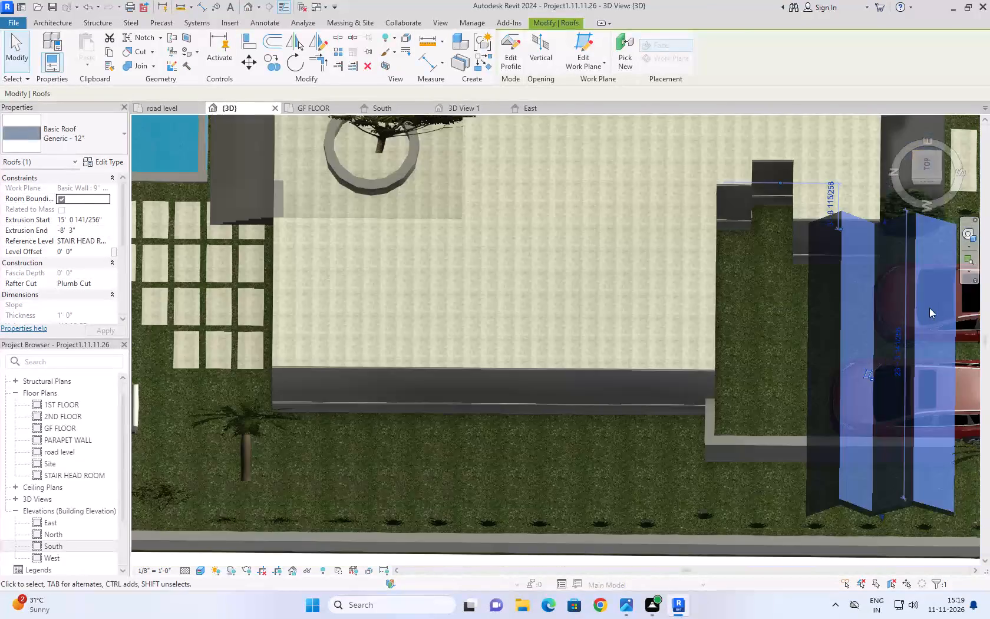
scroll(929, 308, "down", 3)
middle_click_drag(912, 536, 919, 281, "shift")
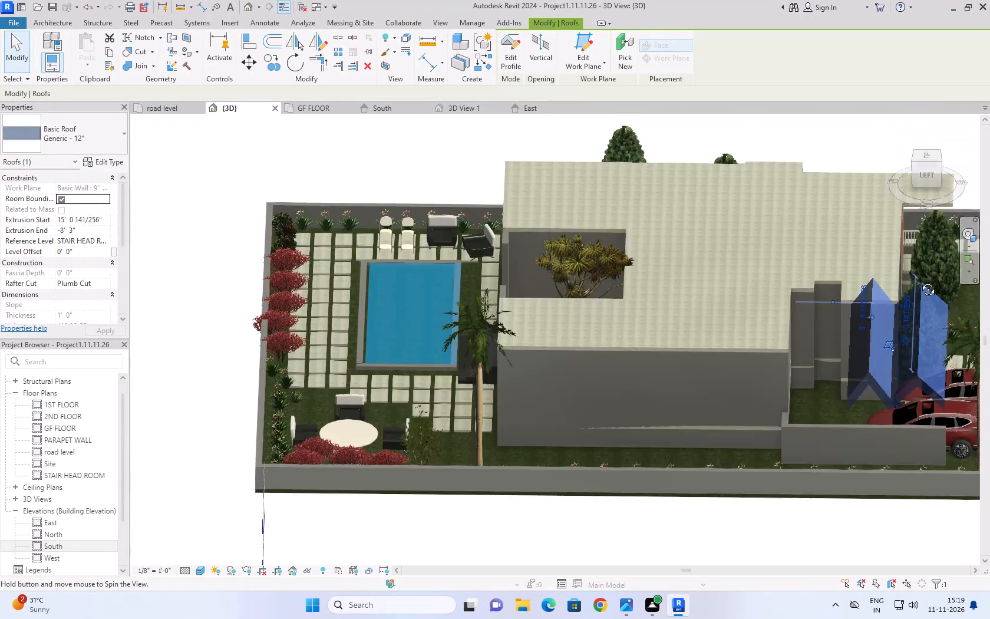
middle_click_drag(919, 281, 926, 213, "shift")
scroll(926, 195, "up", 1, "shift")
middle_click_drag(895, 511, 895, 440, "shift")
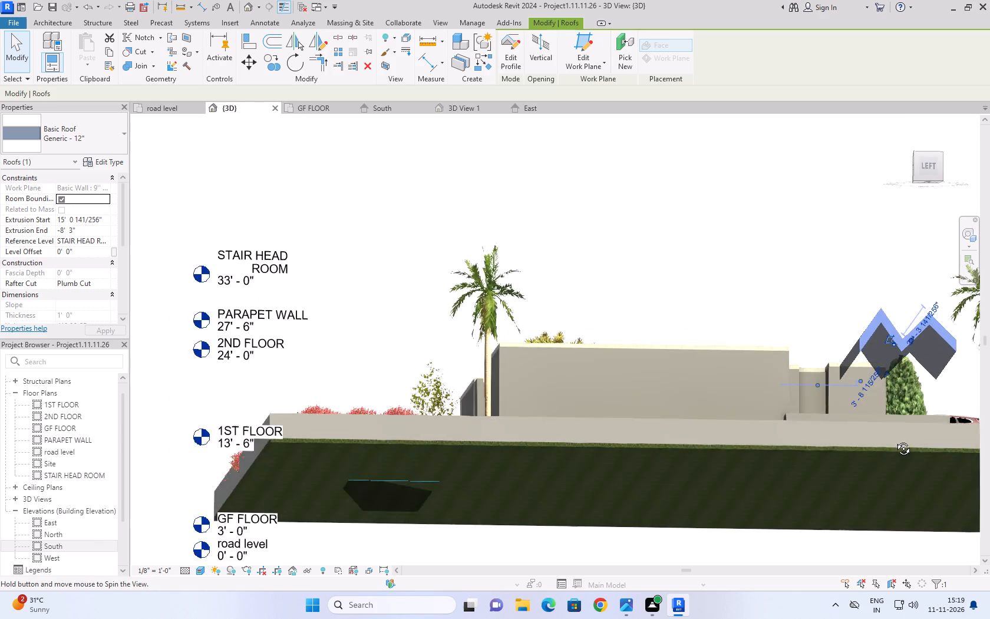
middle_click_drag(895, 440, 886, 417, "shift")
middle_click_drag(866, 458, 859, 470, "shift")
scroll(906, 377, "up", 5)
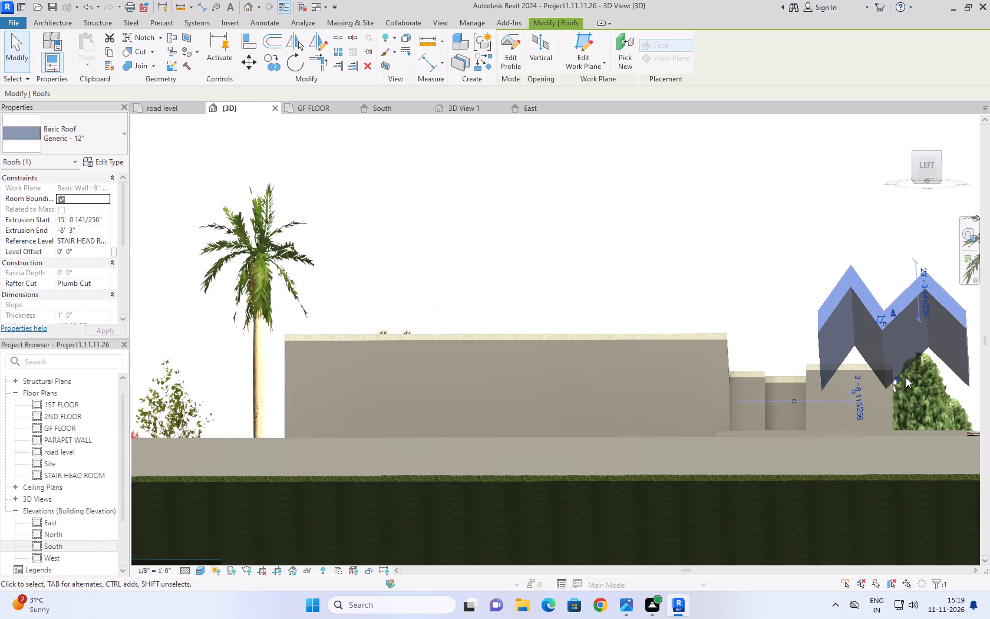
scroll(906, 377, "up", 3)
scroll(906, 377, "down", 6)
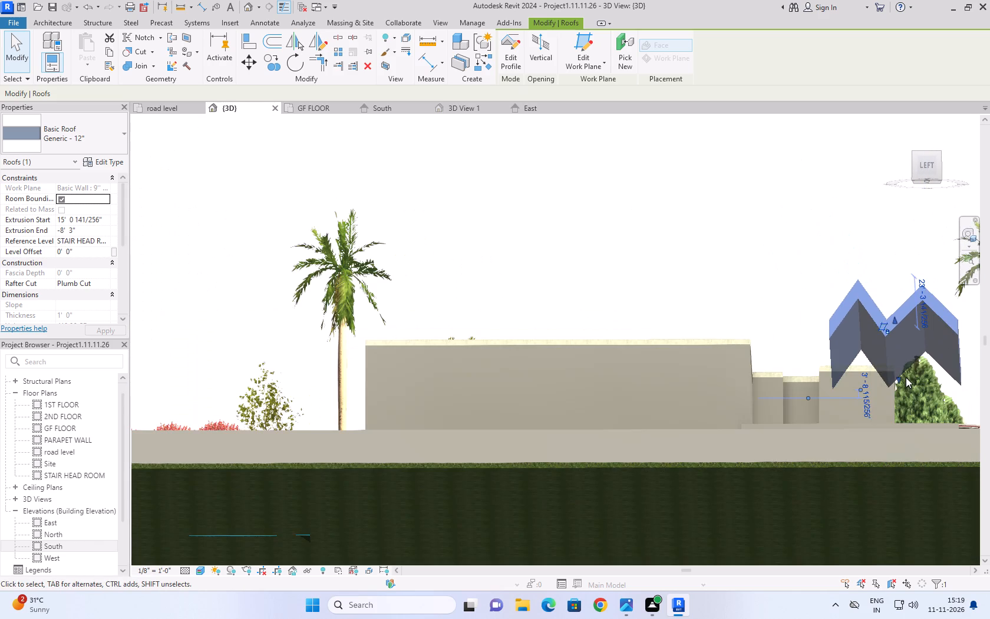
Delete the zigzag extruded roof over the car park.
scroll(906, 377, "down", 4)
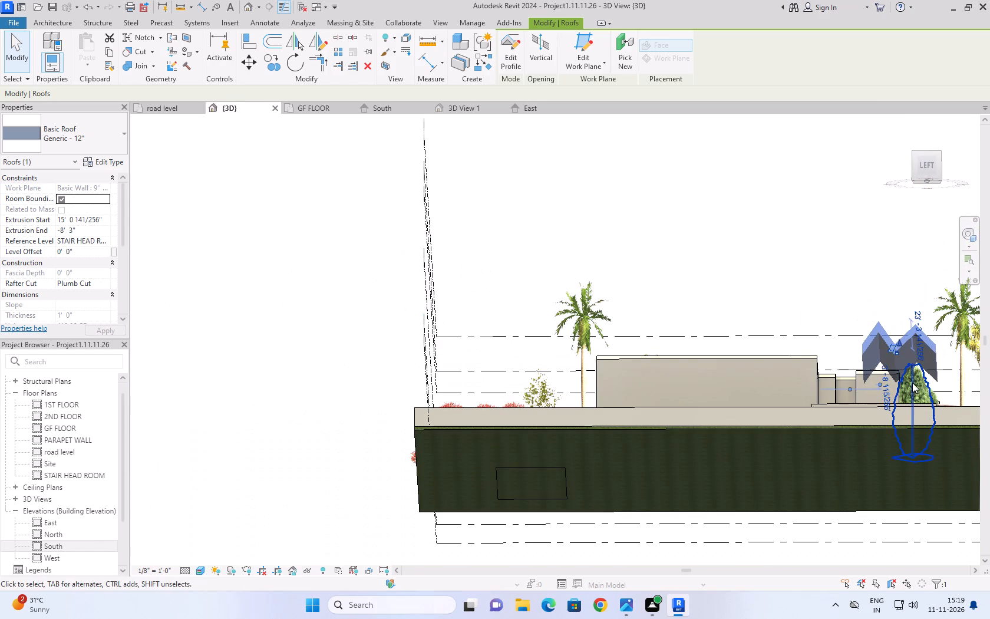
middle_click_drag(912, 383, 689, 432)
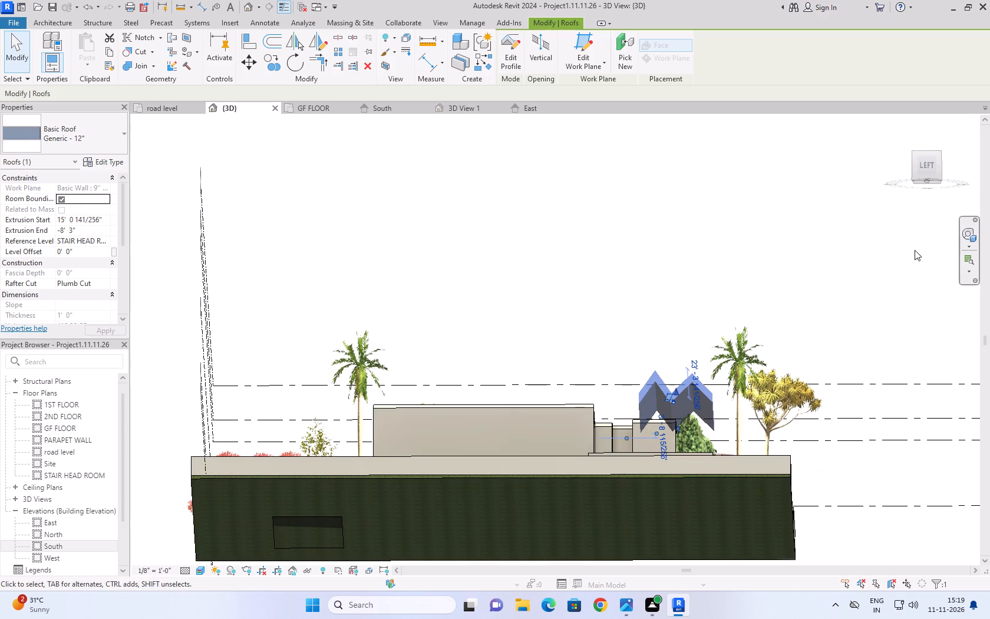
right_click_drag(915, 250, 606, 378, "shift")
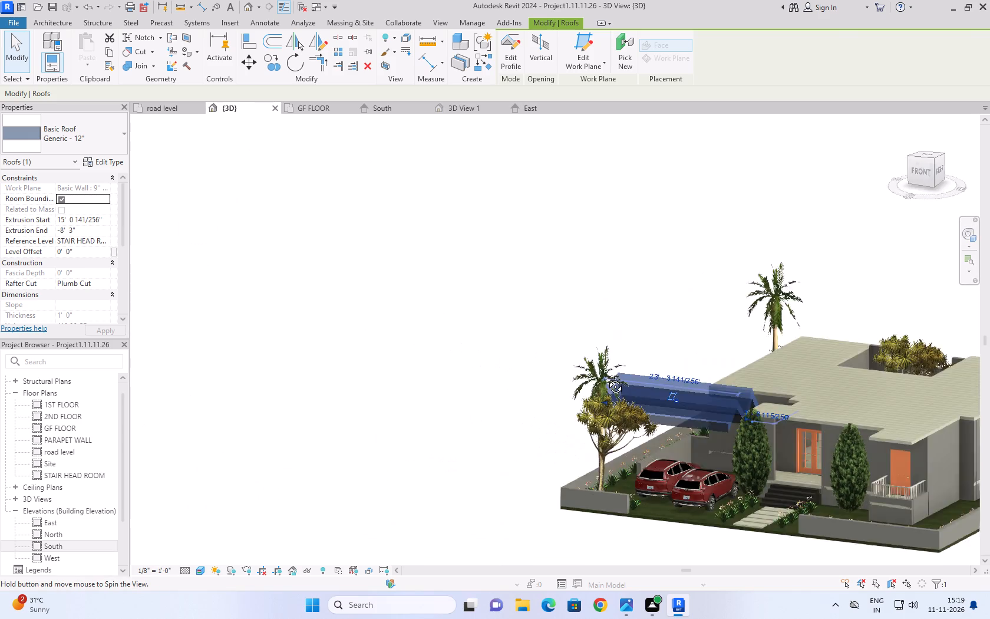
right_click_drag(606, 378, 449, 465, "shift")
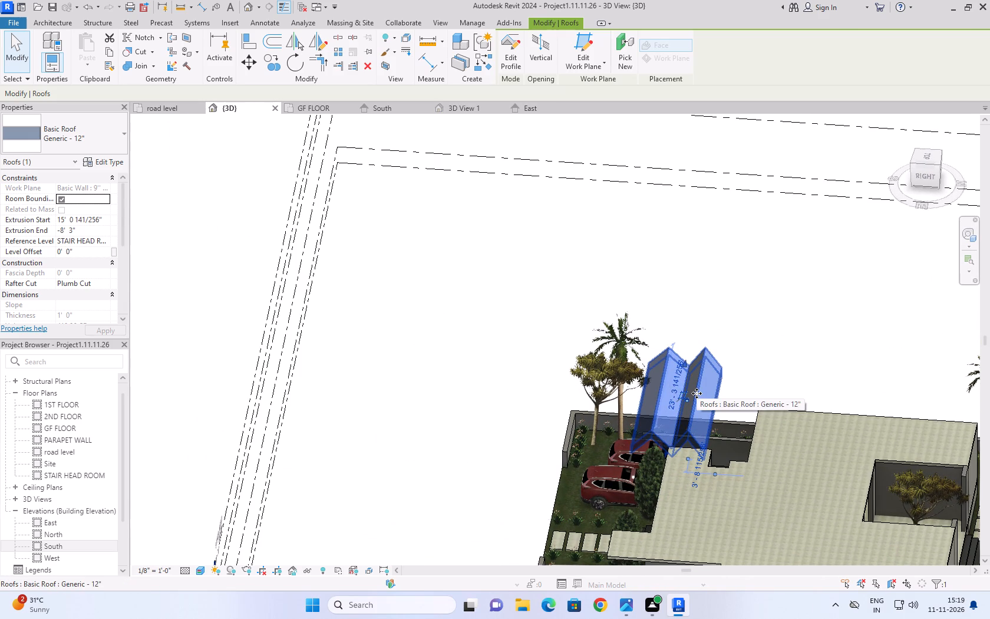
key("Delete")
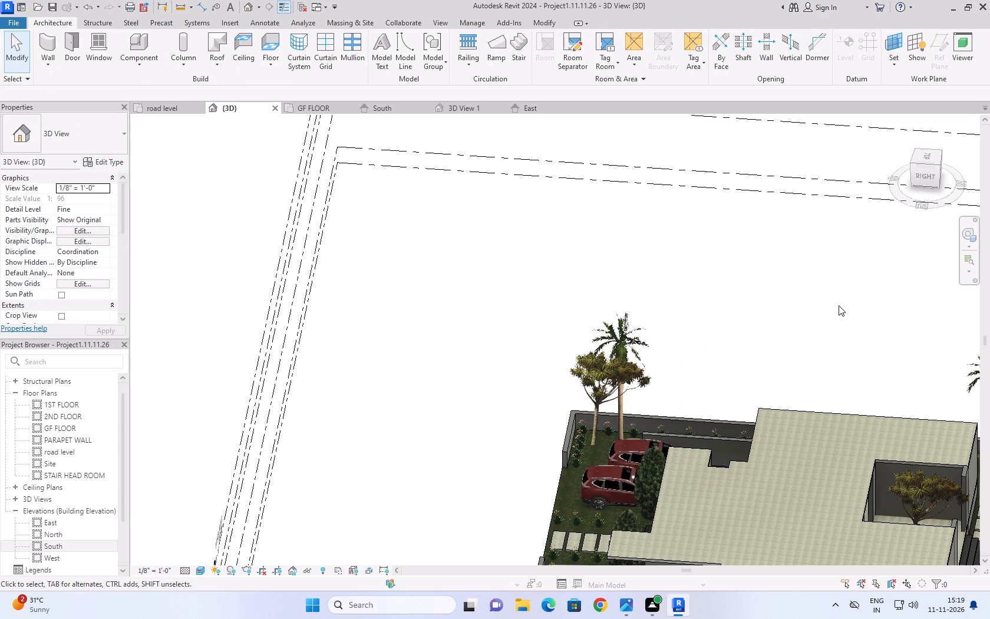
Create a Generic - 12" roof by footprint on 1ST FLOOR, with a rectangular boundary over the car park, about 18' 6" deep and sloping on all sides.
left_click(900, 126)
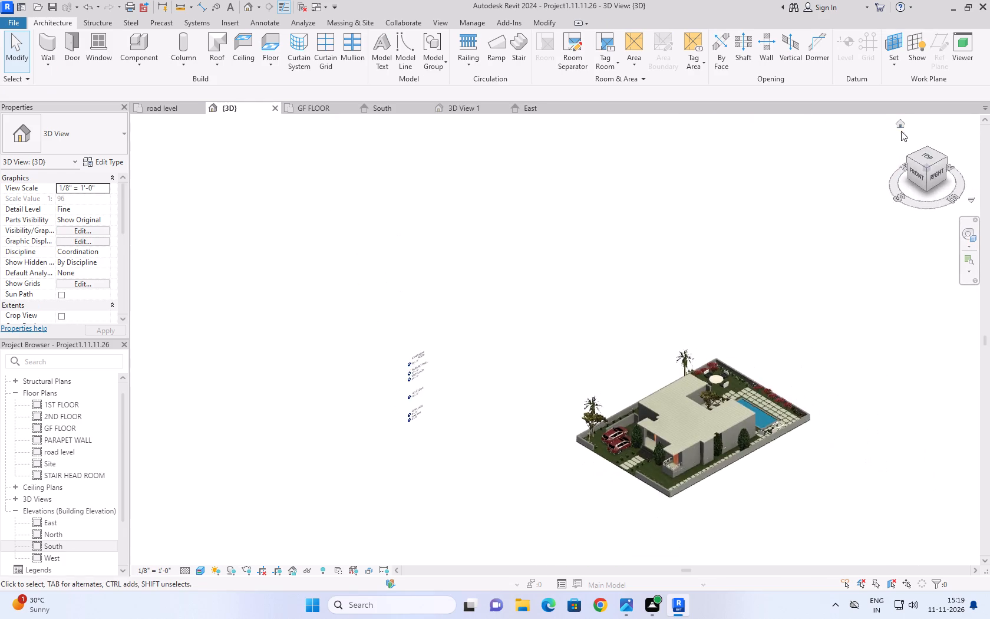
scroll(459, 318, "up", 3)
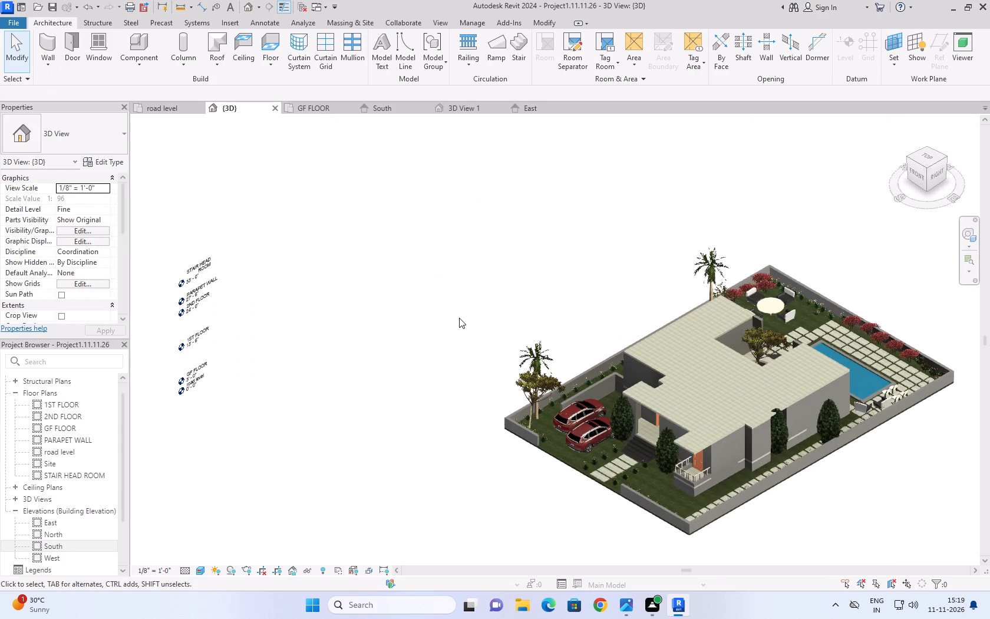
scroll(459, 318, "up", 3)
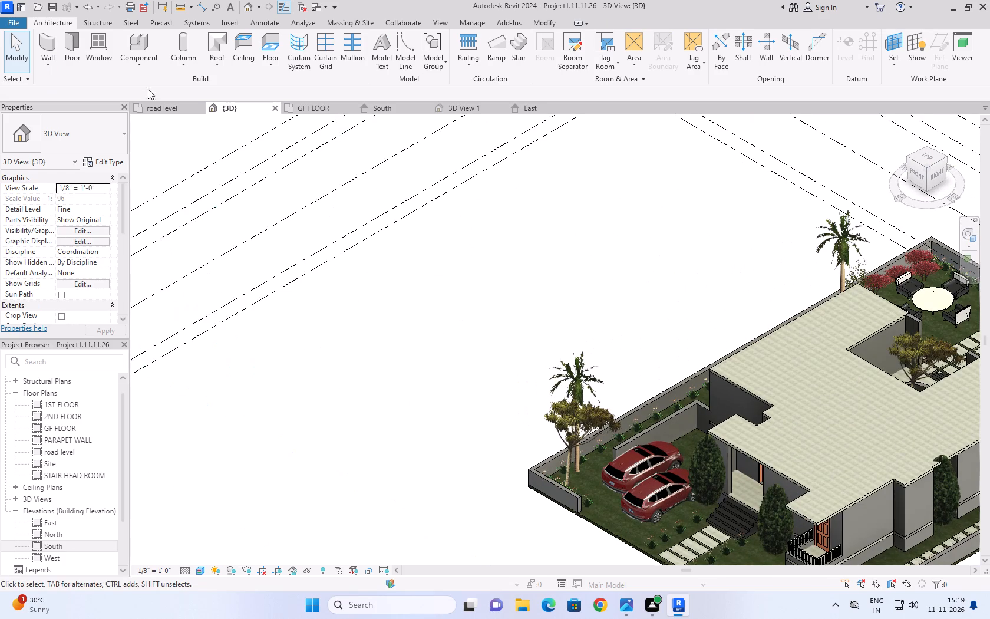
left_click(222, 71)
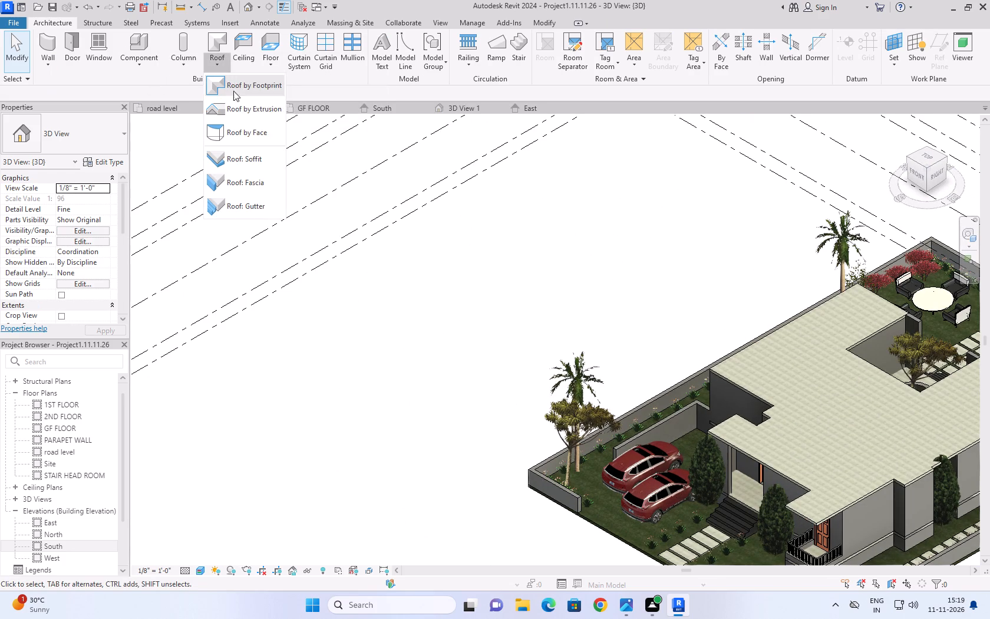
left_click(252, 83)
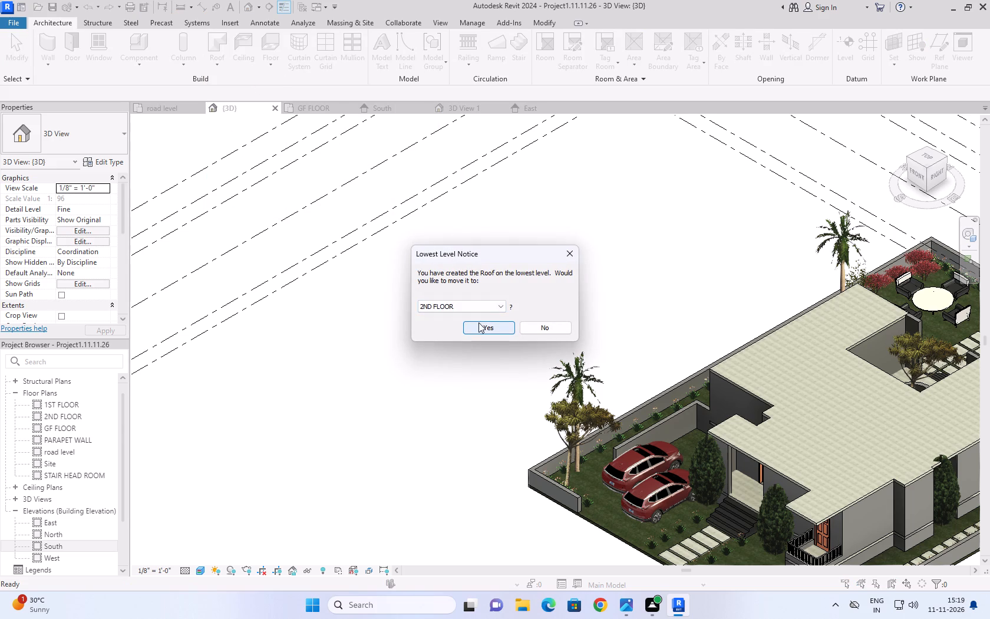
left_click(493, 309)
left_click(468, 320)
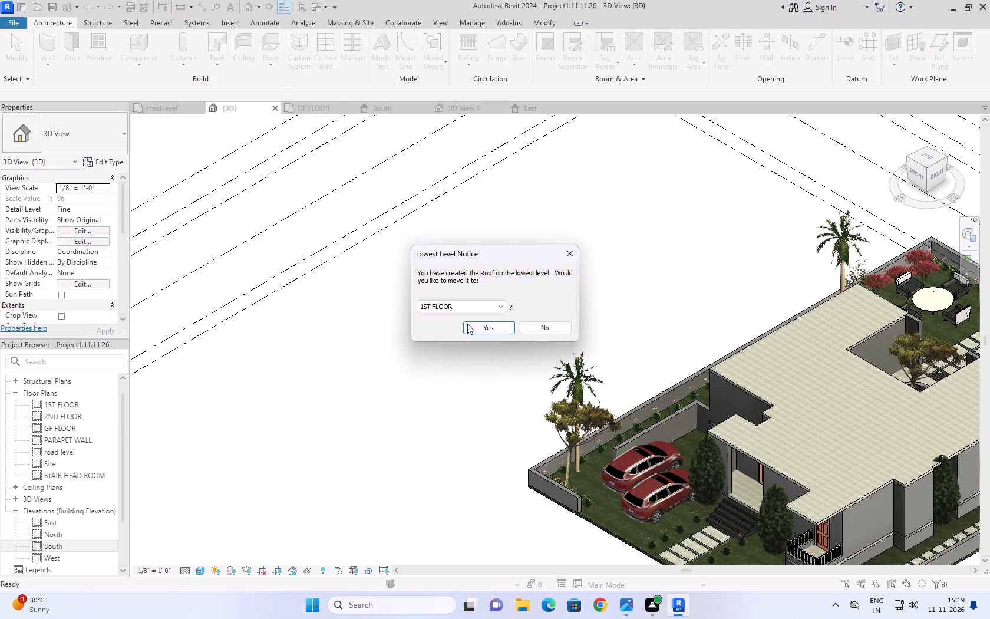
left_click(472, 327)
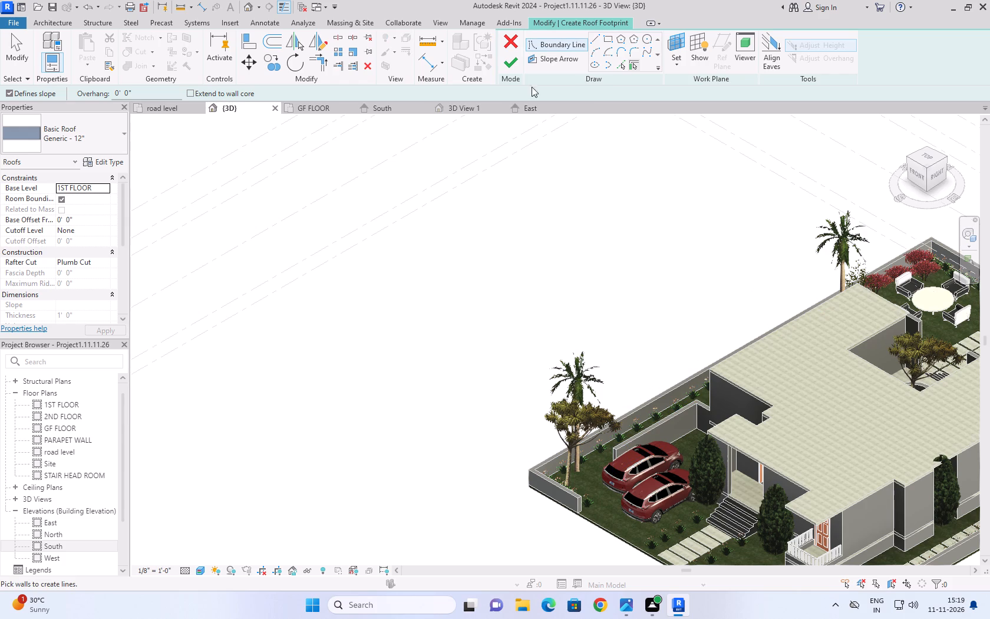
left_click(595, 36)
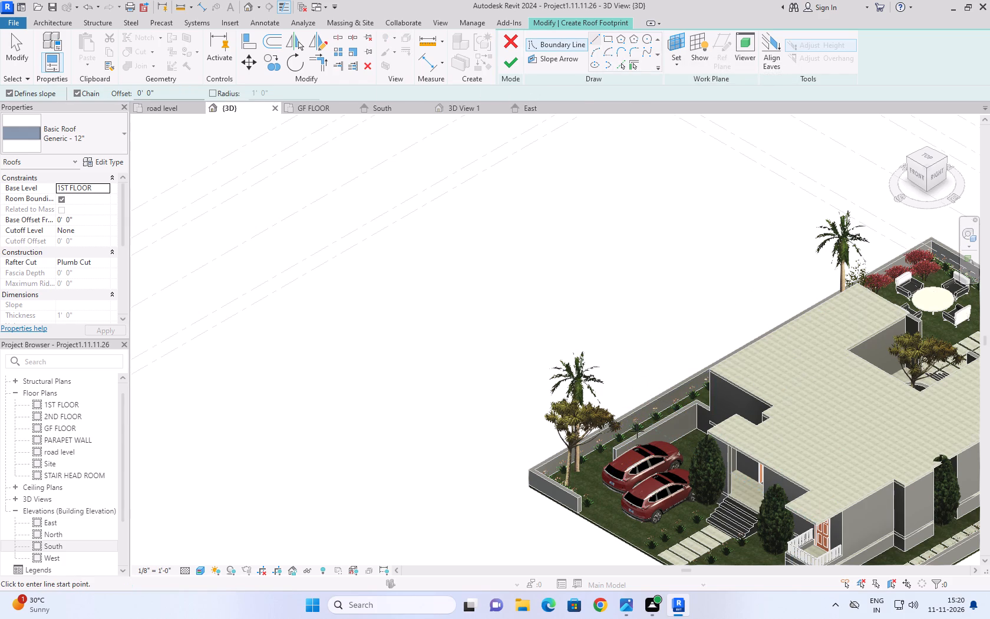
left_click(925, 157)
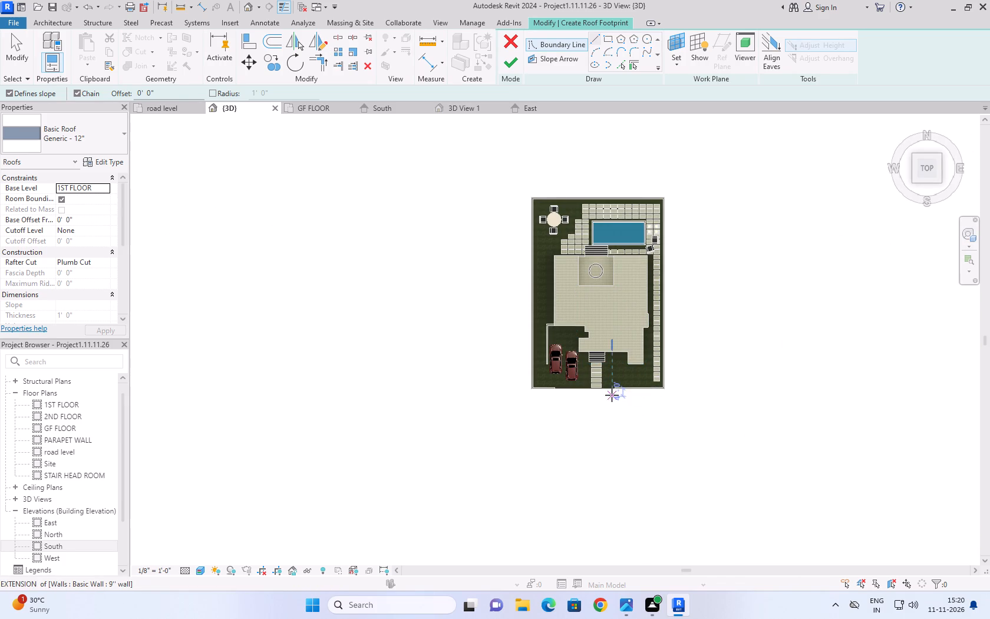
scroll(535, 374, "up", 9)
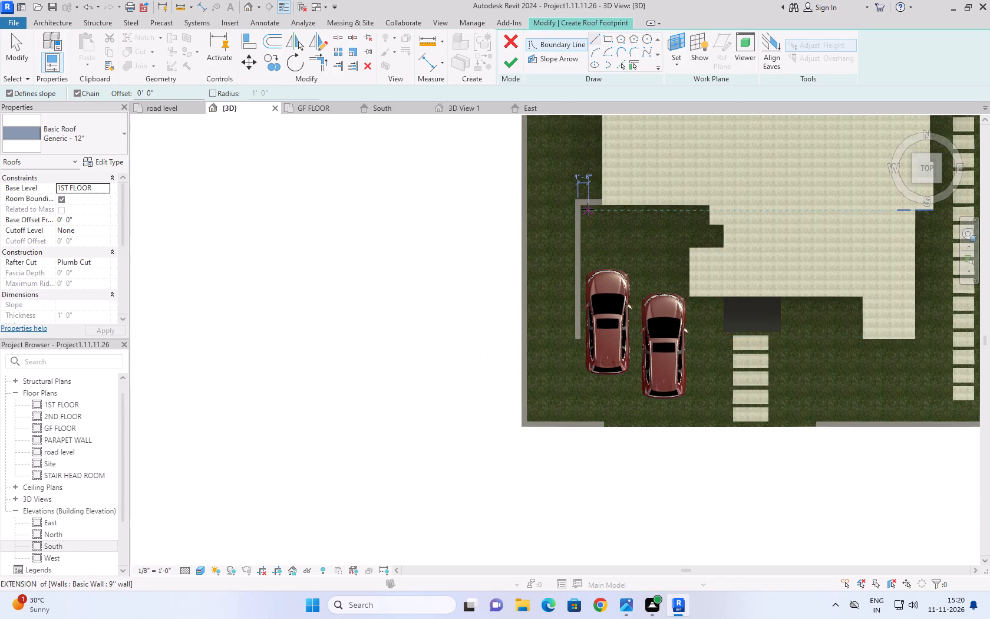
left_click(581, 206)
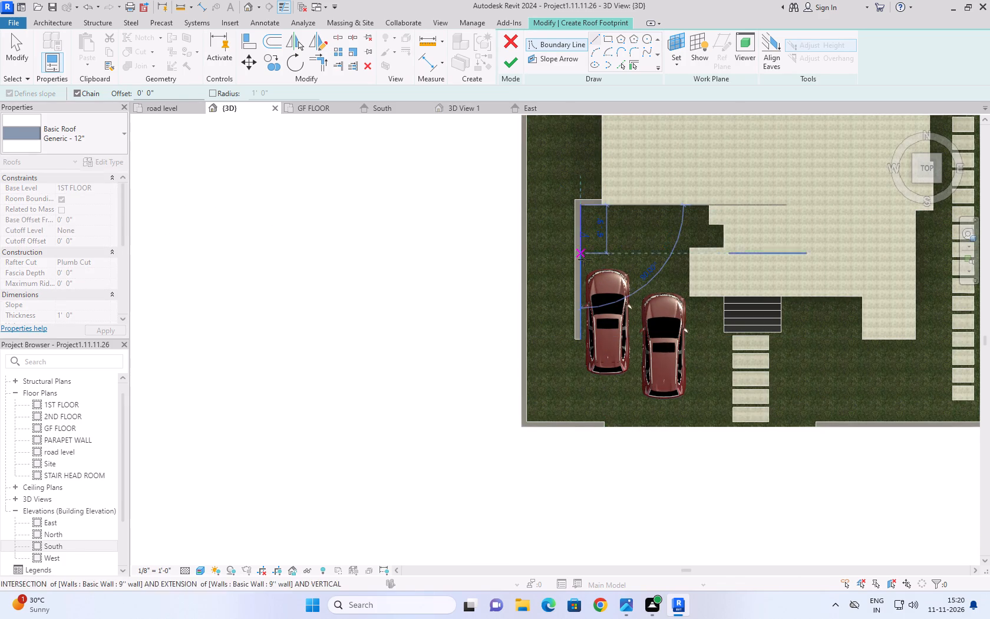
left_click(584, 338)
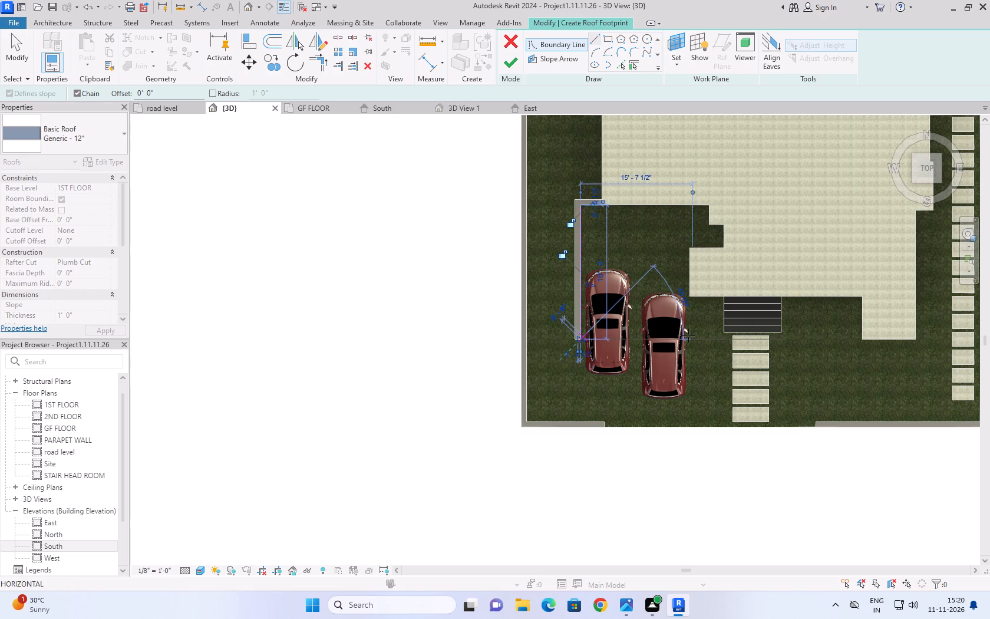
left_click(724, 336)
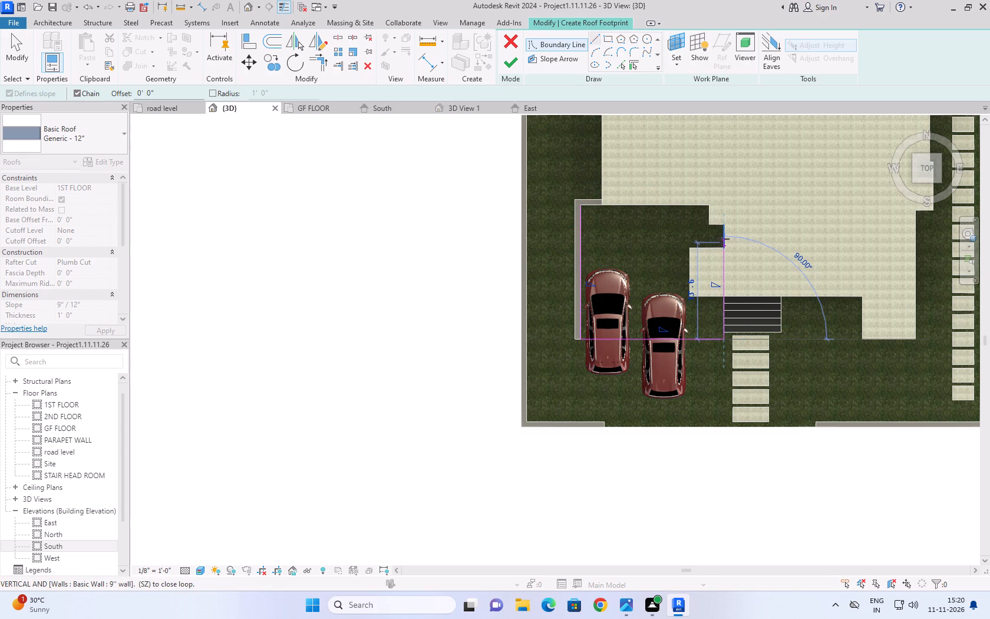
left_click(721, 205)
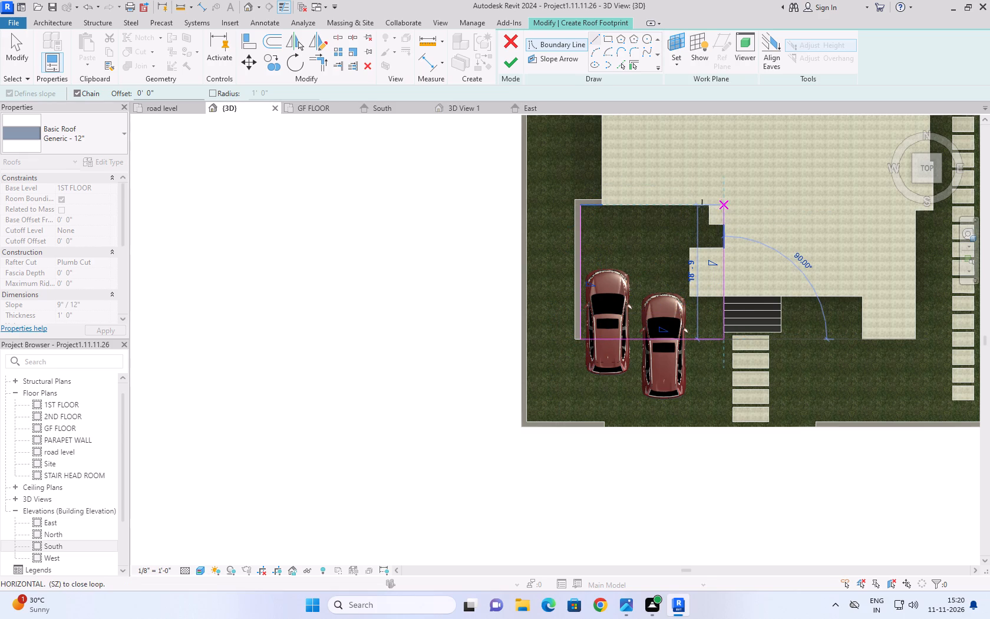
left_click(580, 207)
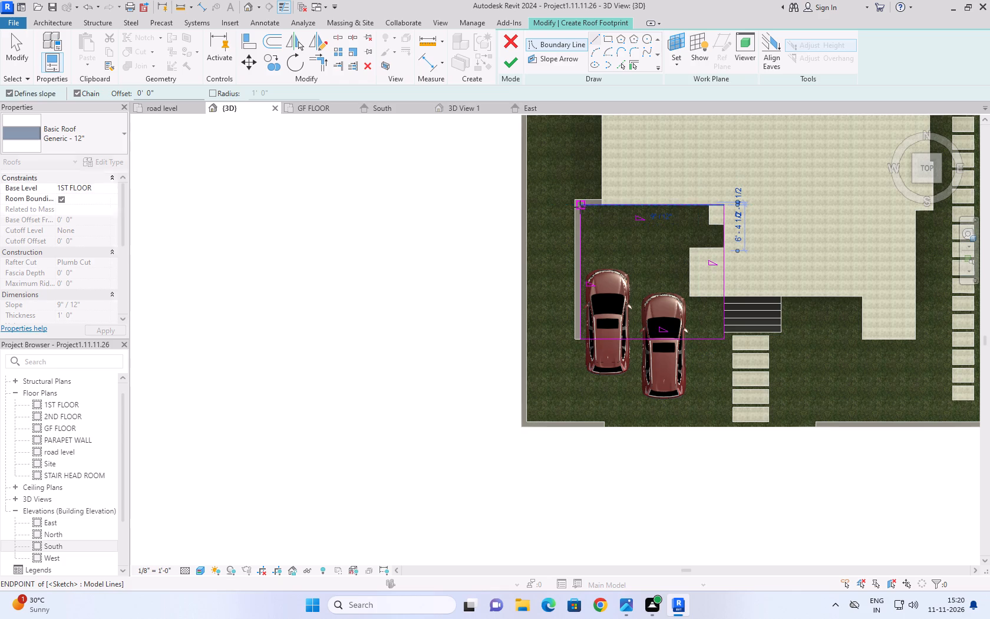
left_click(511, 58)
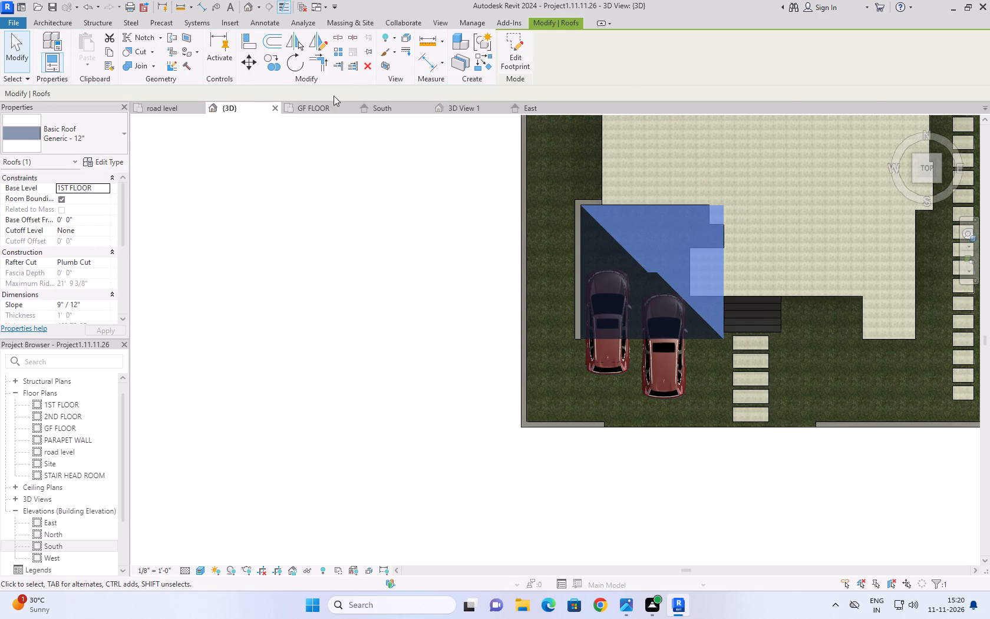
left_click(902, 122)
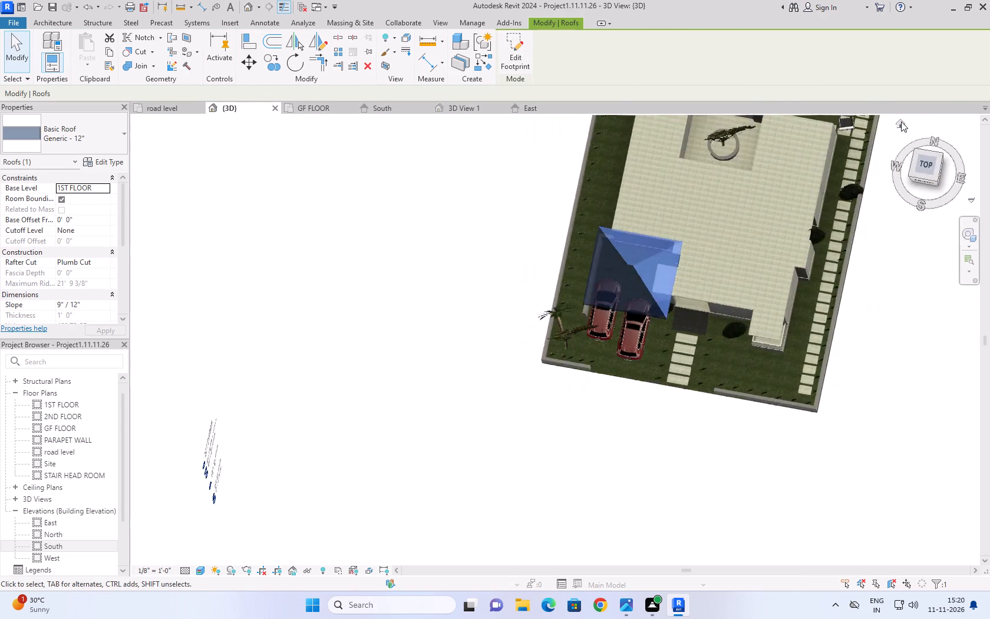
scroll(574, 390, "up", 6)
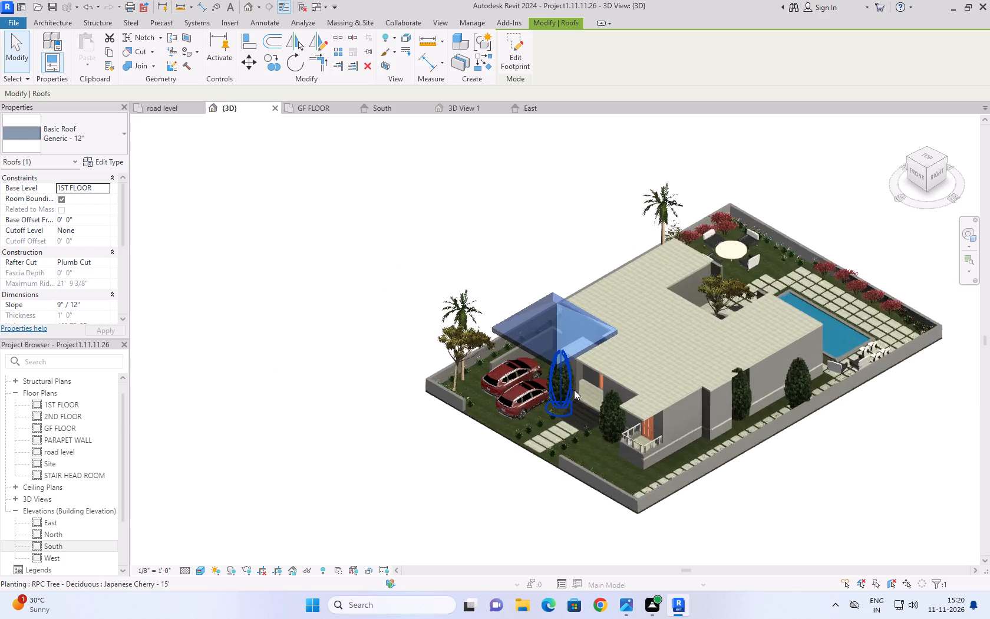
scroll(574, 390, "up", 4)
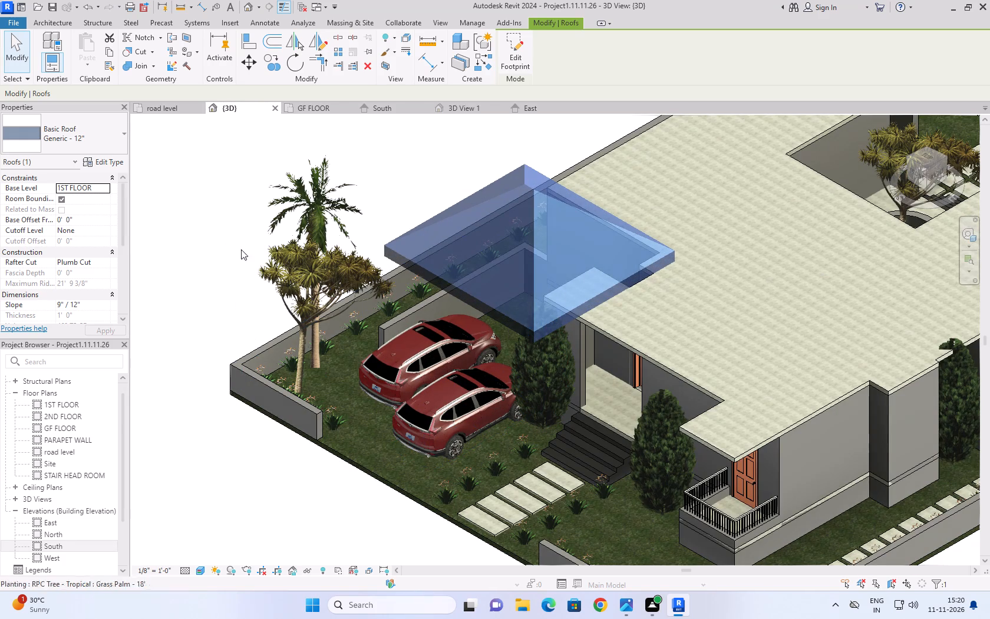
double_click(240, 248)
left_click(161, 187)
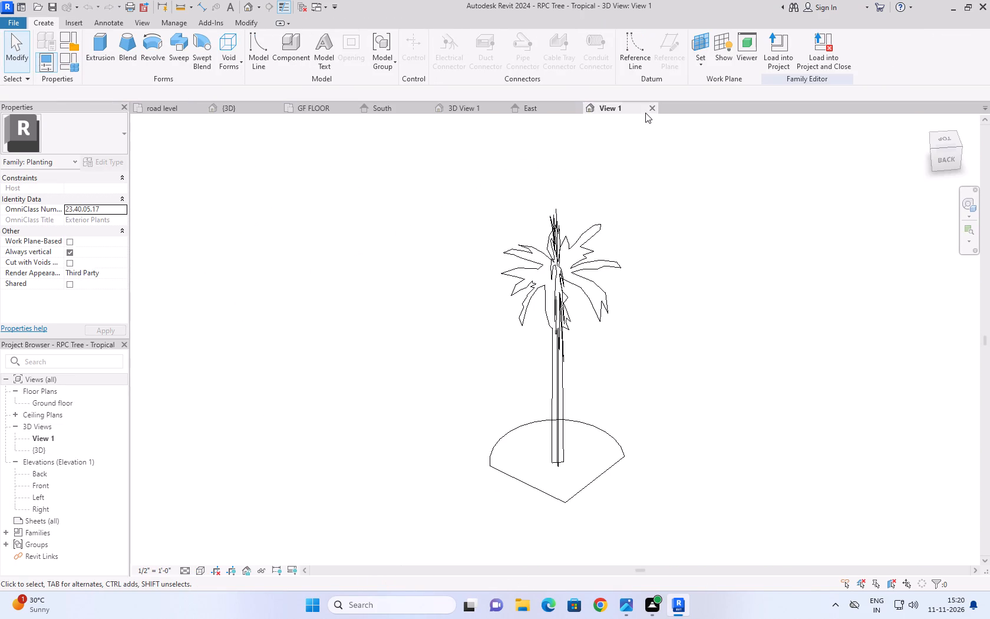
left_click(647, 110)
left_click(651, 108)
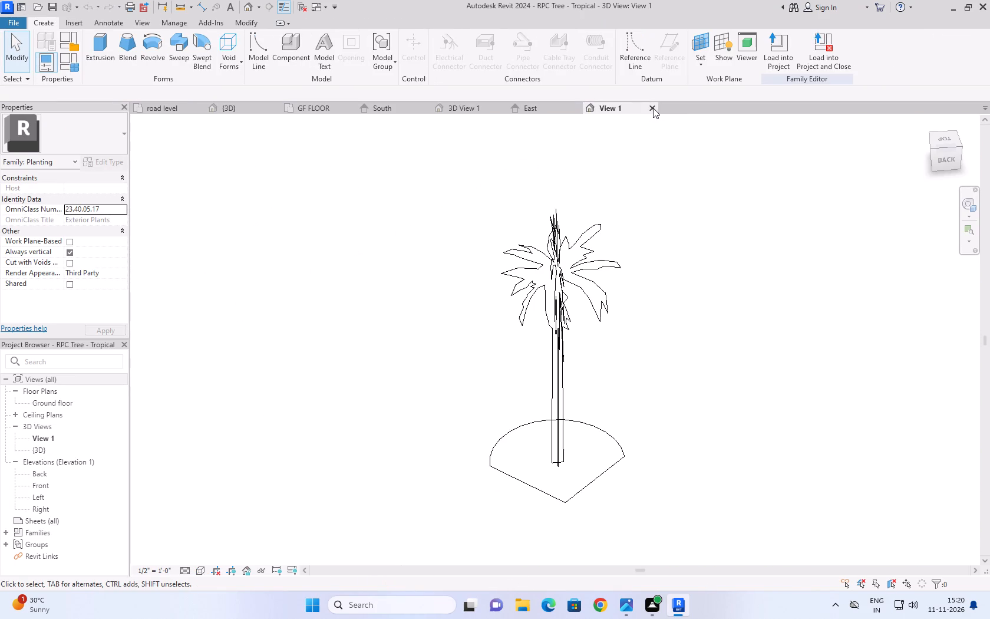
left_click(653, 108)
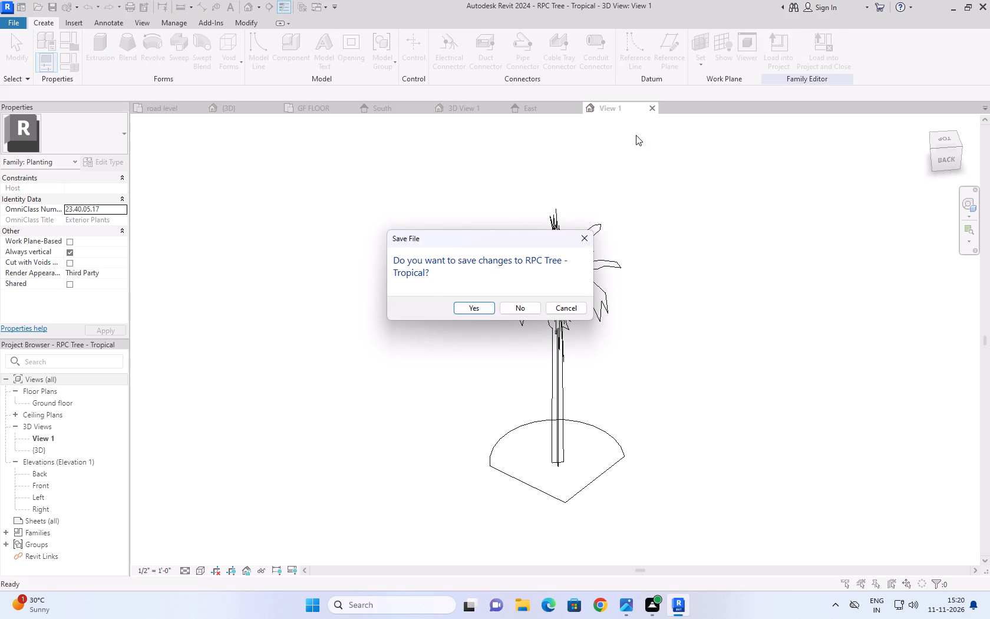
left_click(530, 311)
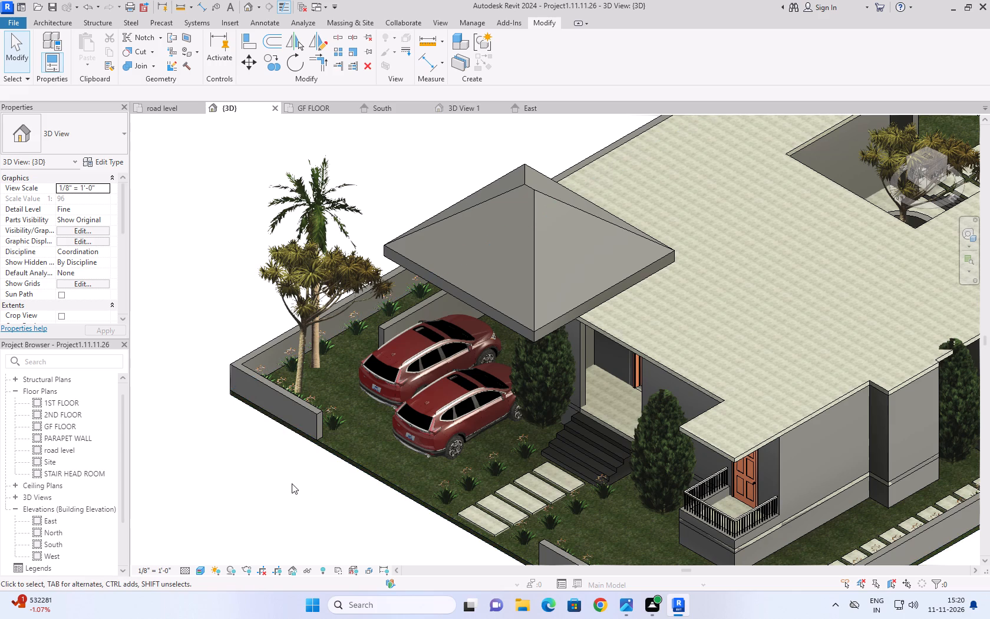
Examine the new hip roof over the car park from the front, the side and above, checking how it meets the house.
middle_click_drag(174, 530, 202, 528, "shift")
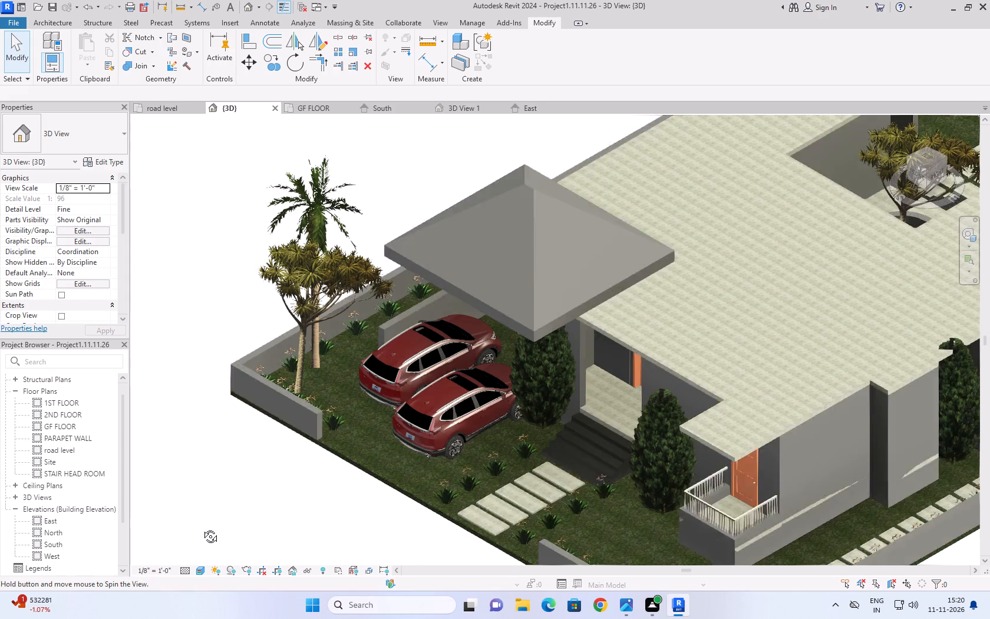
middle_click_drag(202, 528, 301, 323, "shift")
scroll(276, 424, "up", 1, "shift")
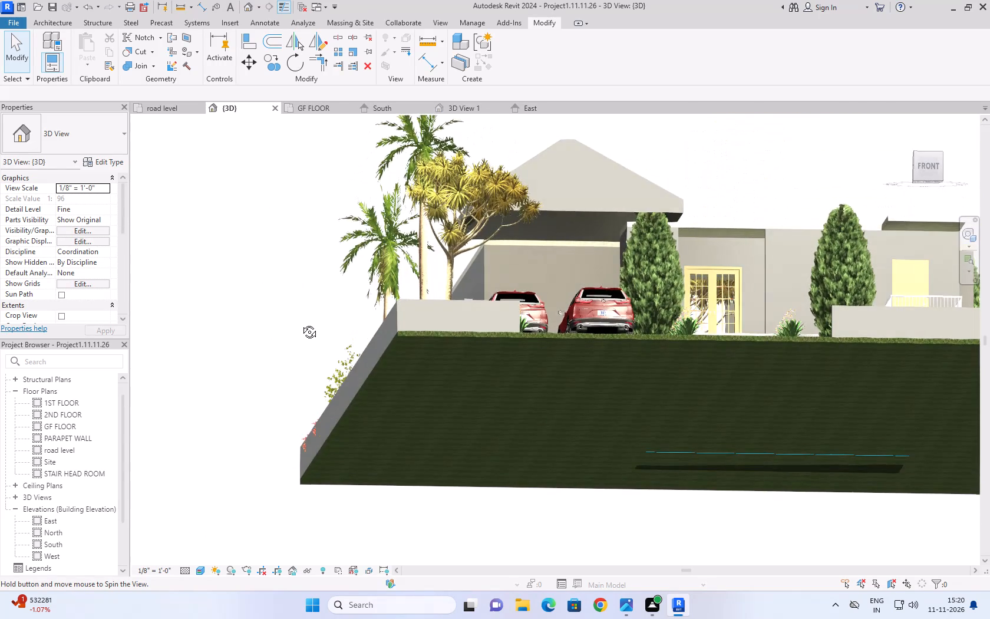
middle_click_drag(301, 323, 487, 304, "shift")
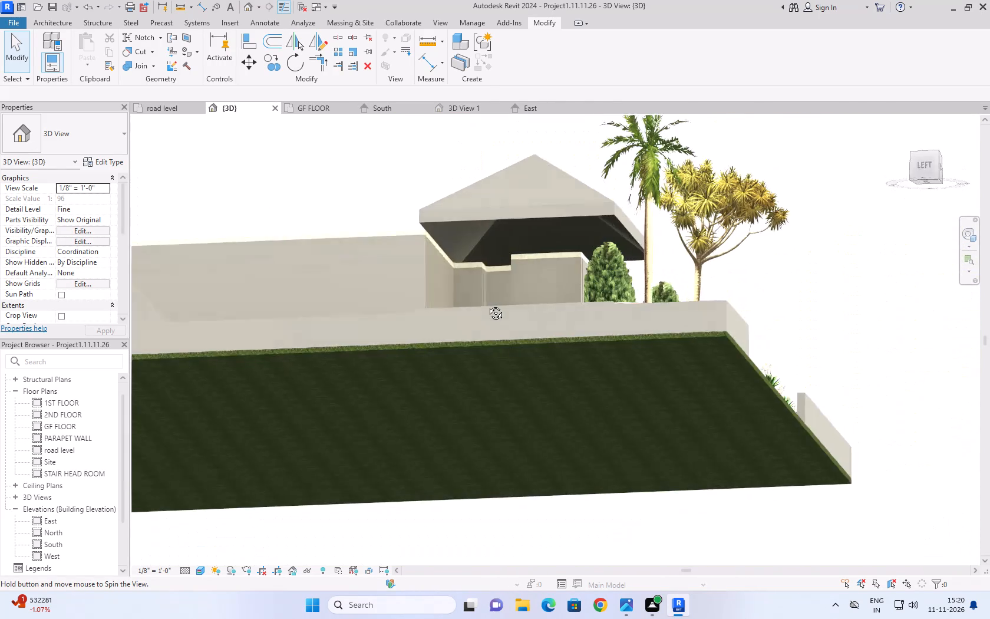
middle_click_drag(487, 304, 318, 437, "shift")
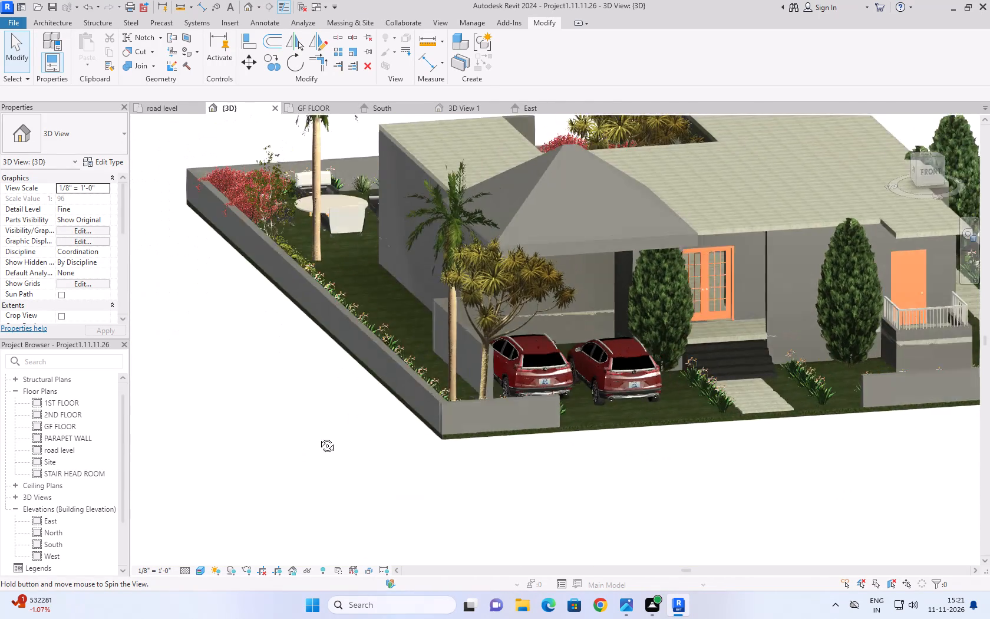
middle_click_drag(318, 437, 259, 529, "shift")
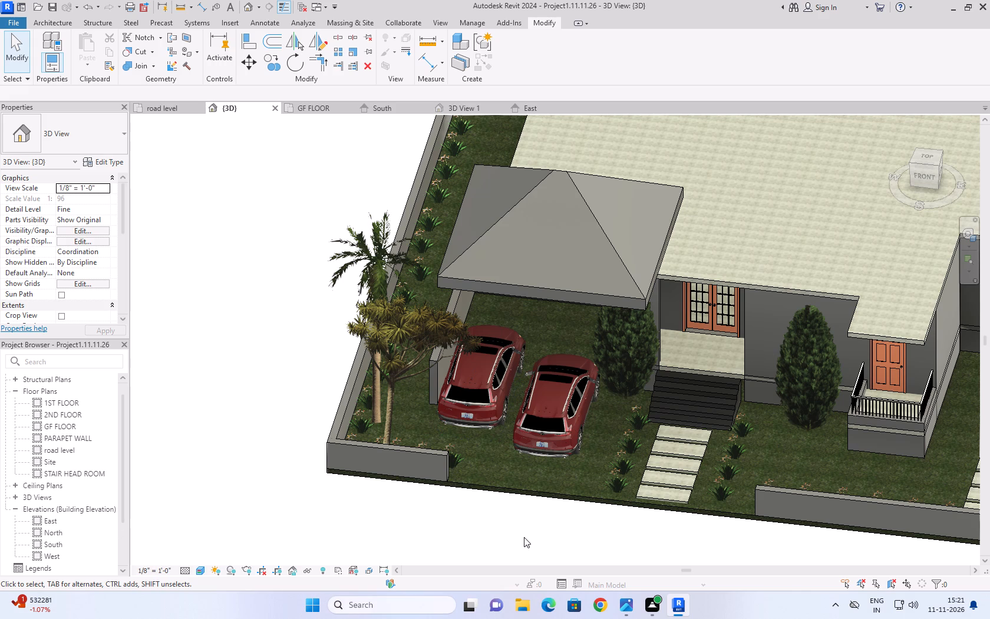
middle_click_drag(524, 534, 540, 358, "shift")
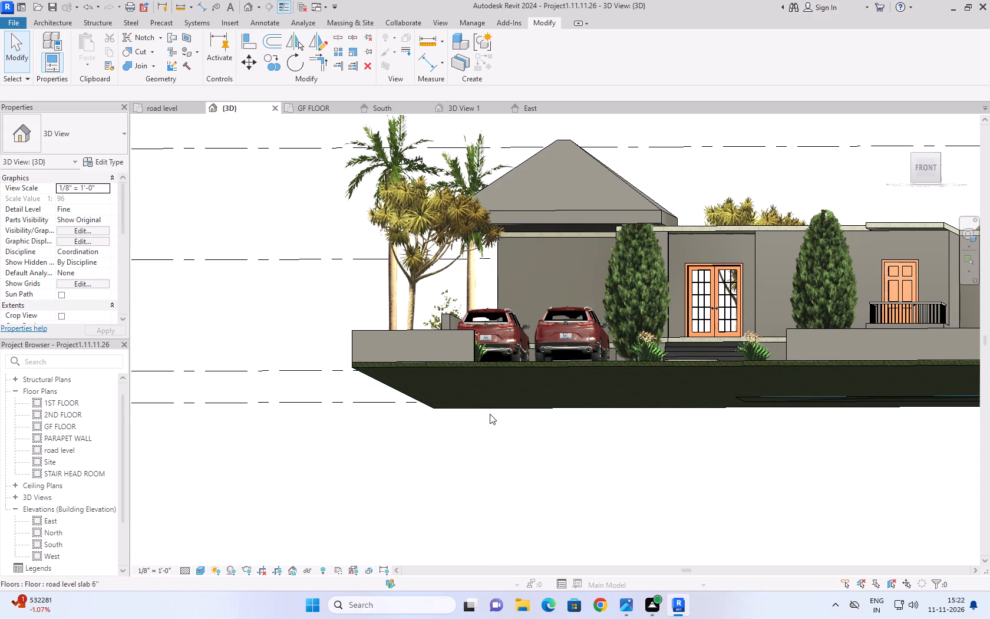
scroll(486, 418, "down", 2)
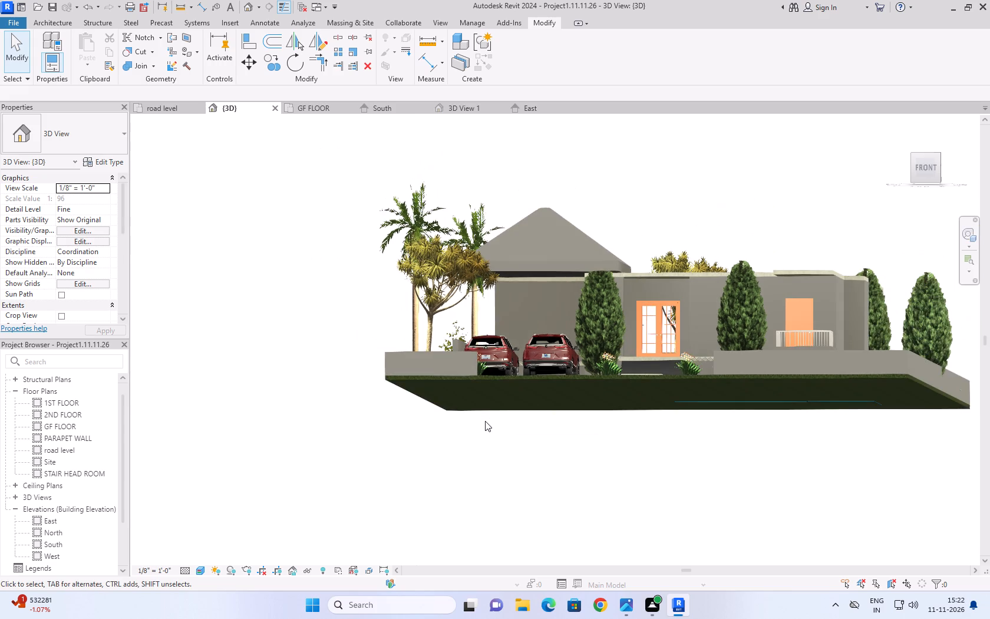
Examine the car park from the home view, the front and beneath the hip roof, checking the side wall's height against the roof.
scroll(485, 421, "down", 1)
left_click(902, 121)
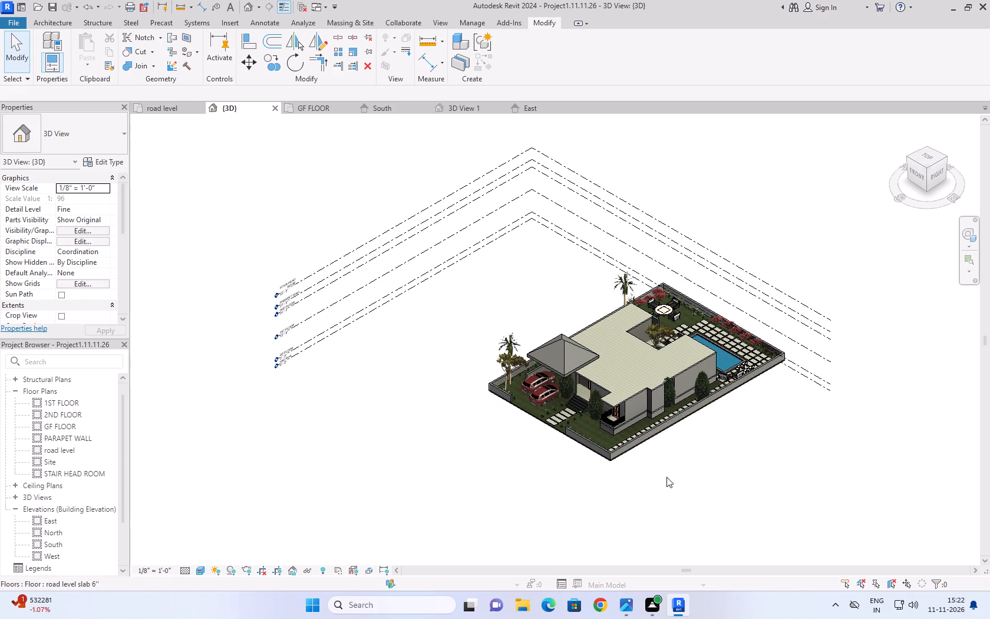
scroll(632, 480, "up", 7)
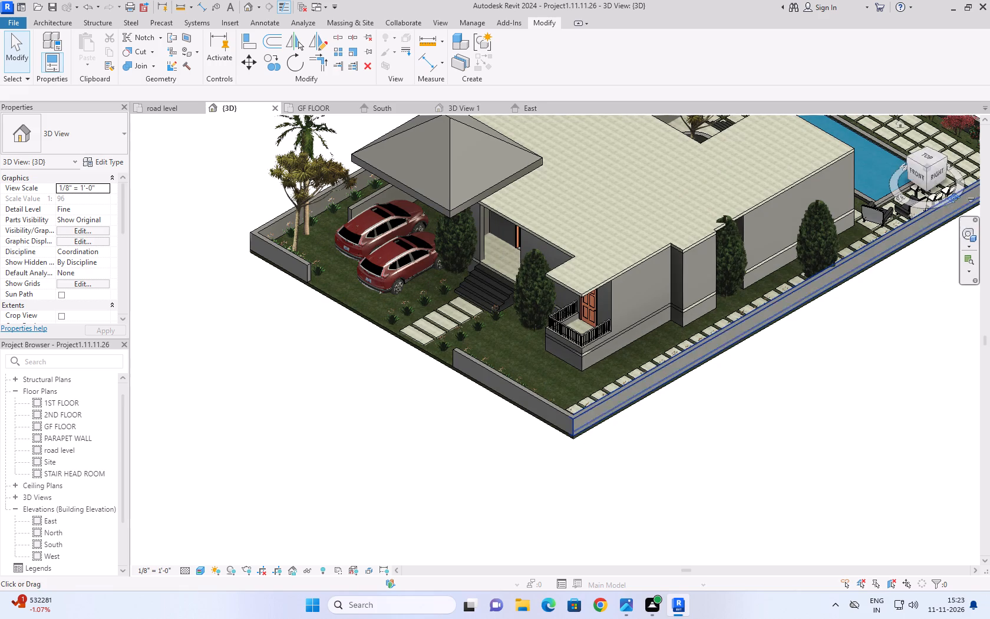
left_click(900, 124)
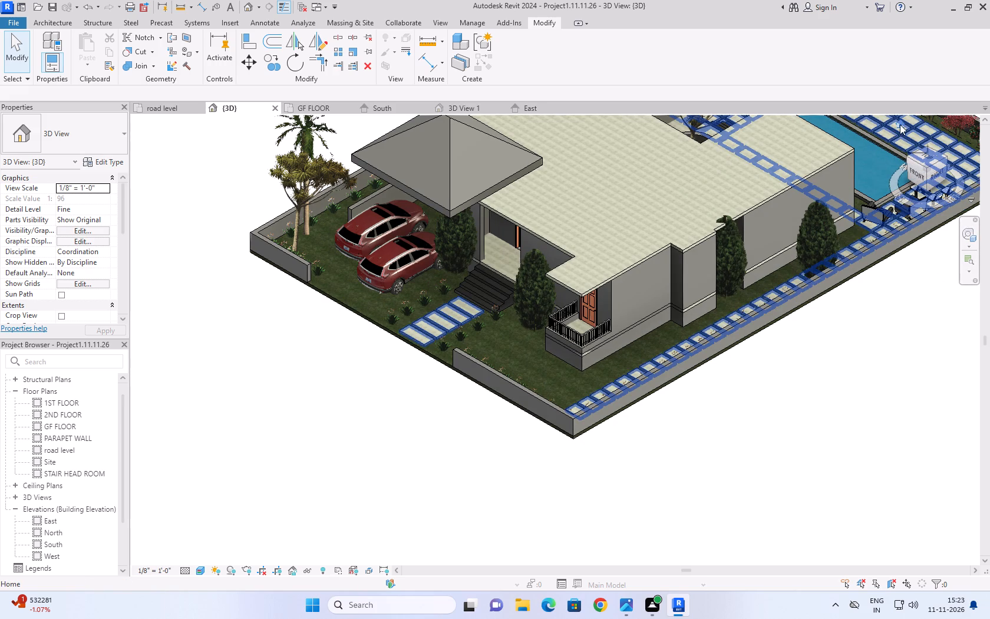
scroll(555, 447, "up", 4)
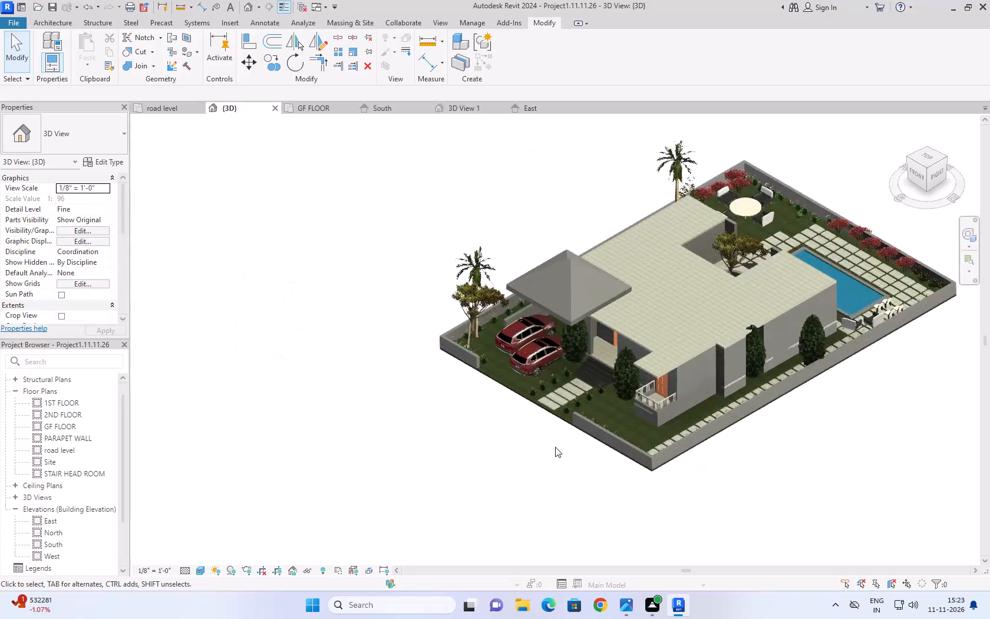
scroll(555, 447, "up", 5)
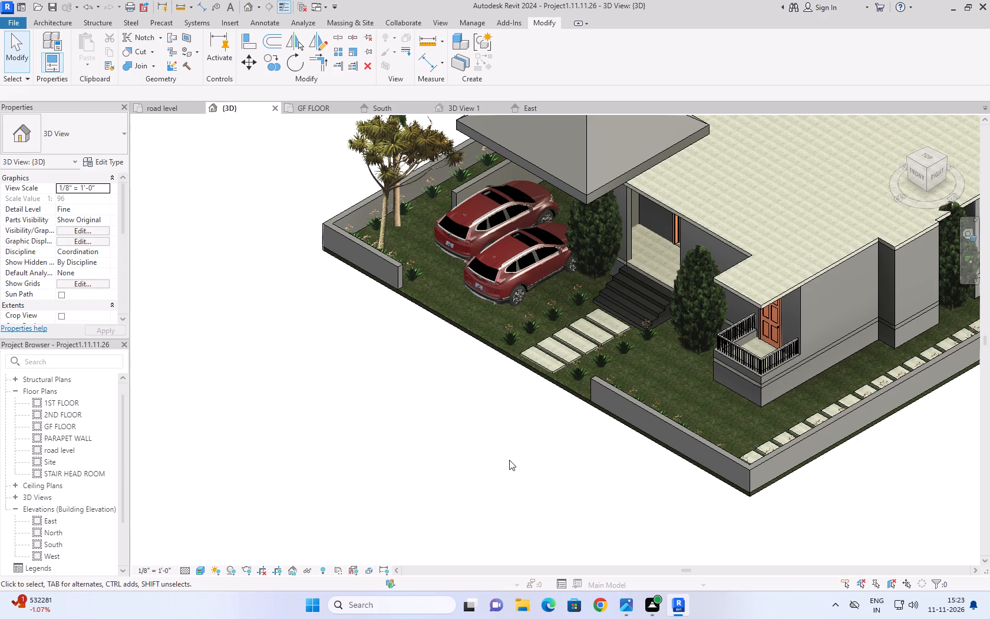
scroll(511, 465, "down", 1, "shift")
middle_click_drag(511, 465, 558, 308, "shift")
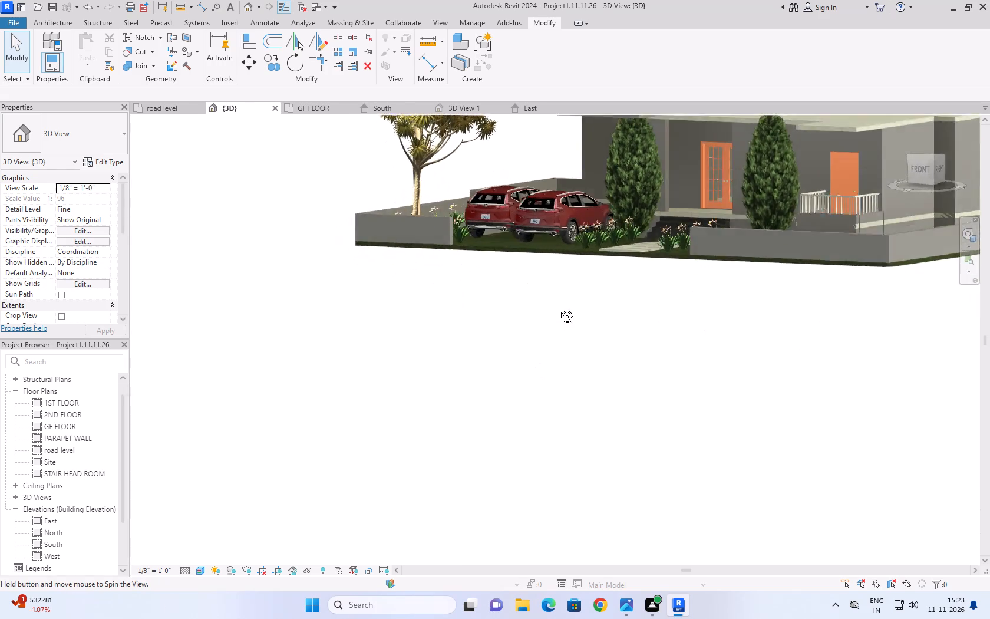
middle_click_drag(558, 308, 576, 263, "shift")
middle_click_drag(576, 263, 526, 488)
middle_click_drag(534, 409, 570, 505, "shift")
scroll(478, 414, "up", 6)
middle_click_drag(507, 392, 511, 371)
scroll(509, 386, "up", 1, "shift")
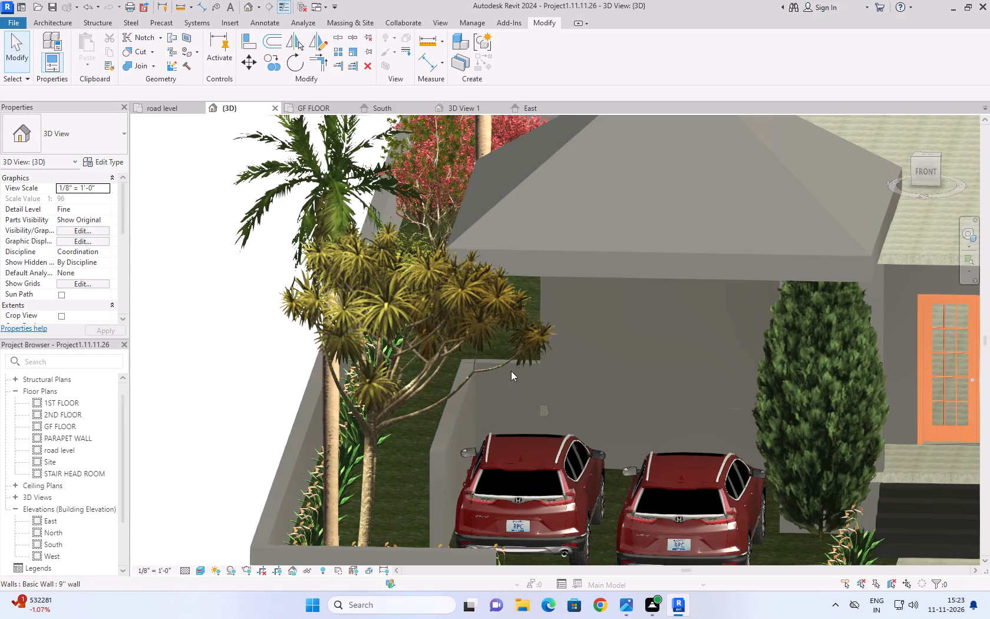
middle_click_drag(511, 371, 540, 269)
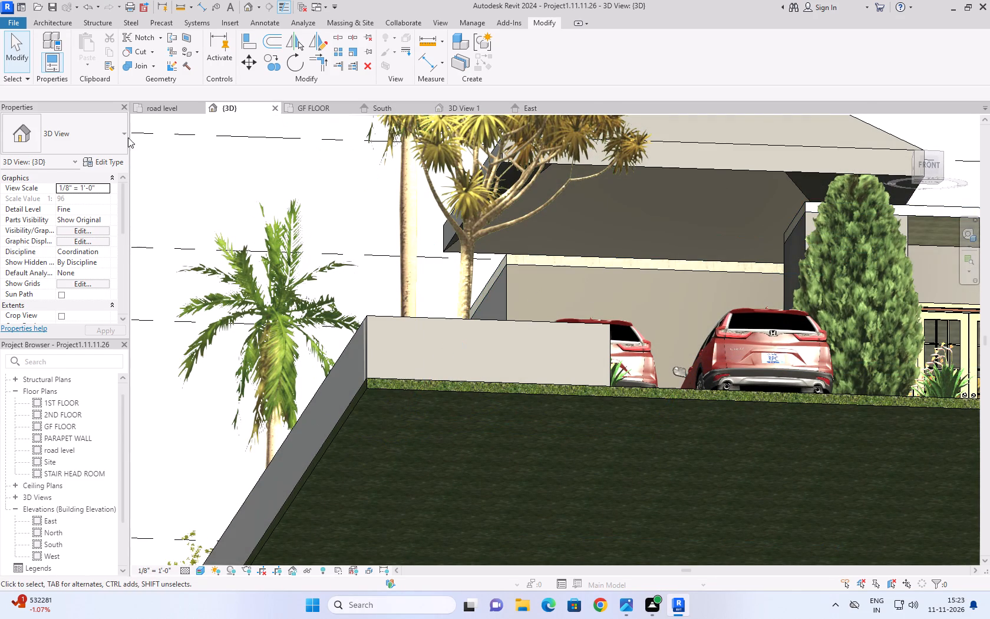
On the GF FLOOR plan, set the top constraint of the long 9" wall beside the parked cars to Up to level: 1ST FLOOR.
left_click(164, 99)
left_click(166, 102)
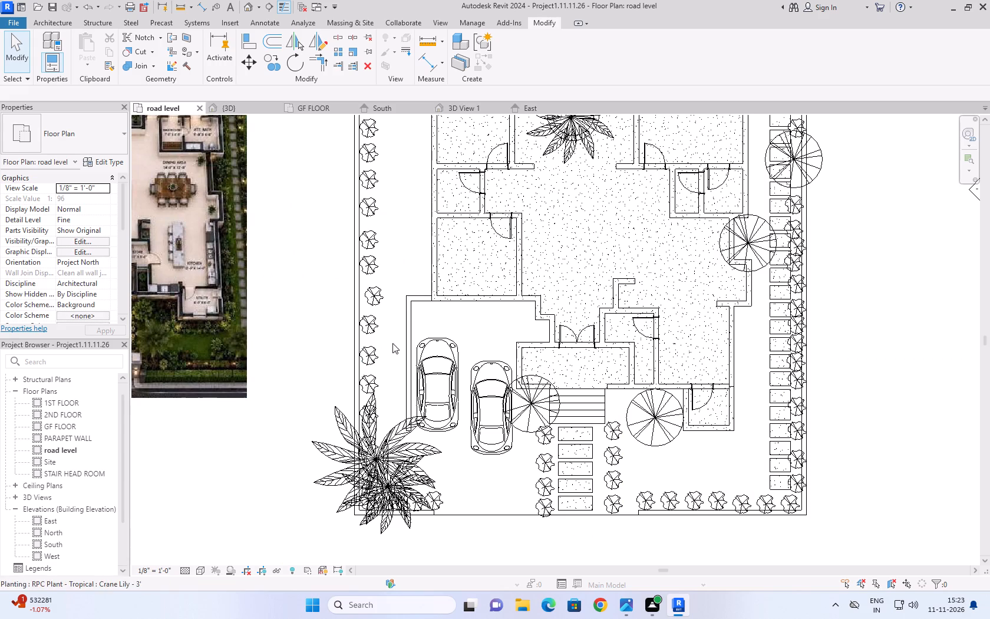
left_click(407, 341)
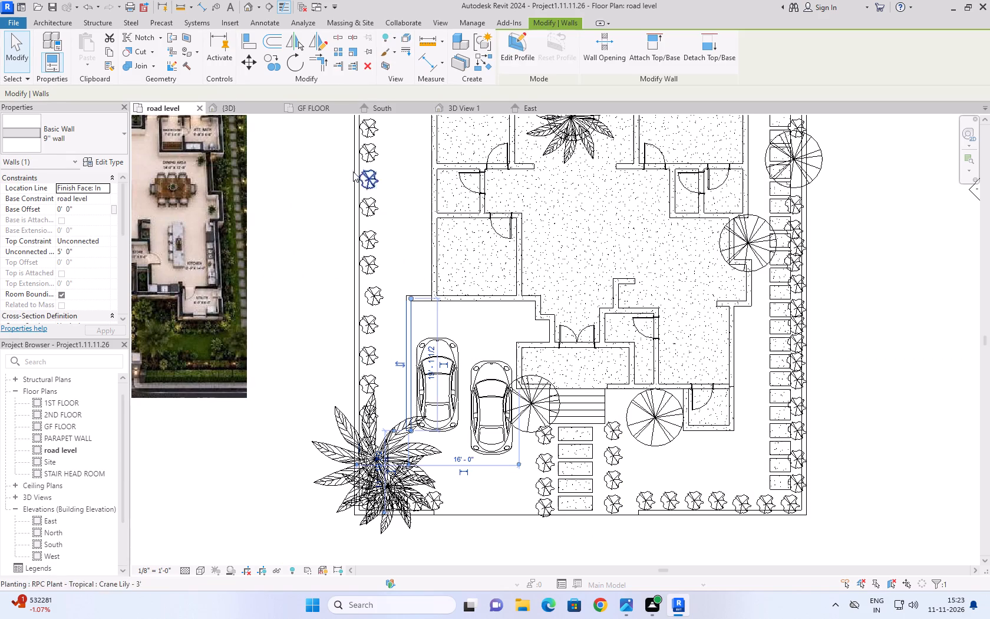
left_click(321, 114)
scroll(516, 371, "down", 8)
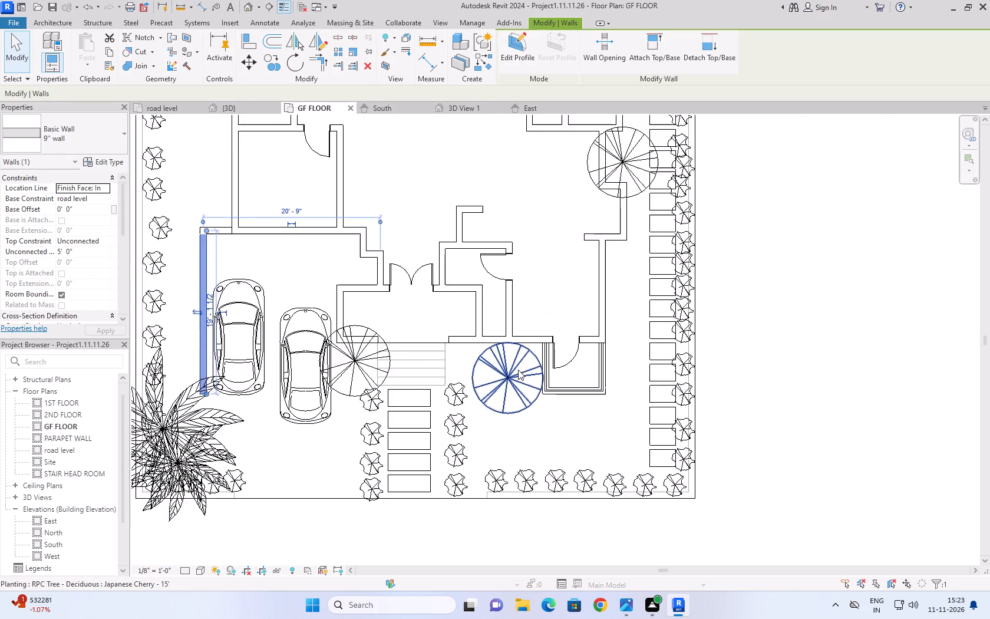
scroll(518, 370, "down", 4)
left_click(379, 509)
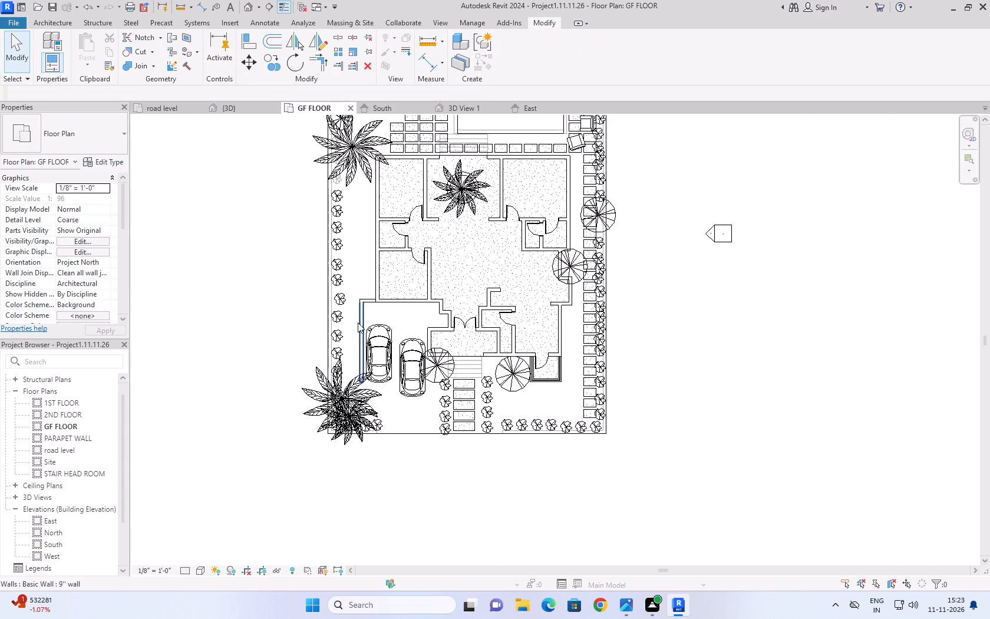
left_click(361, 317)
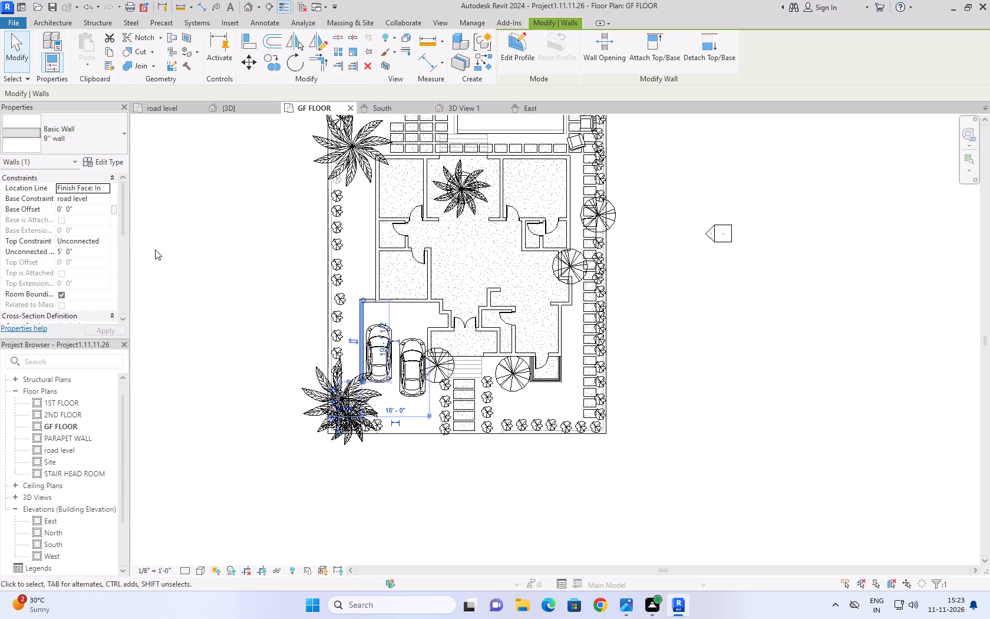
left_click(103, 241)
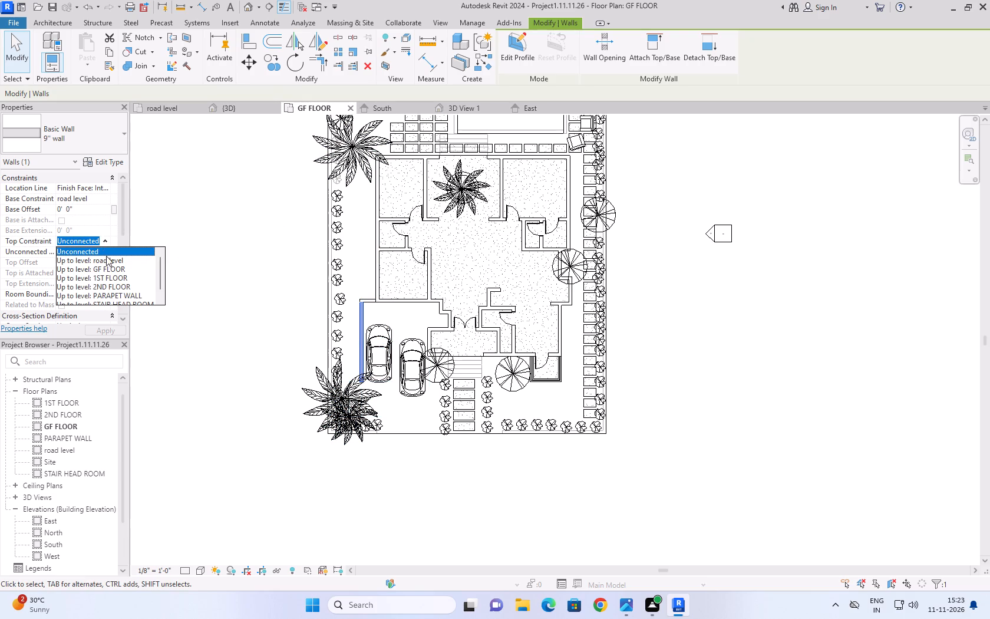
left_click(111, 276)
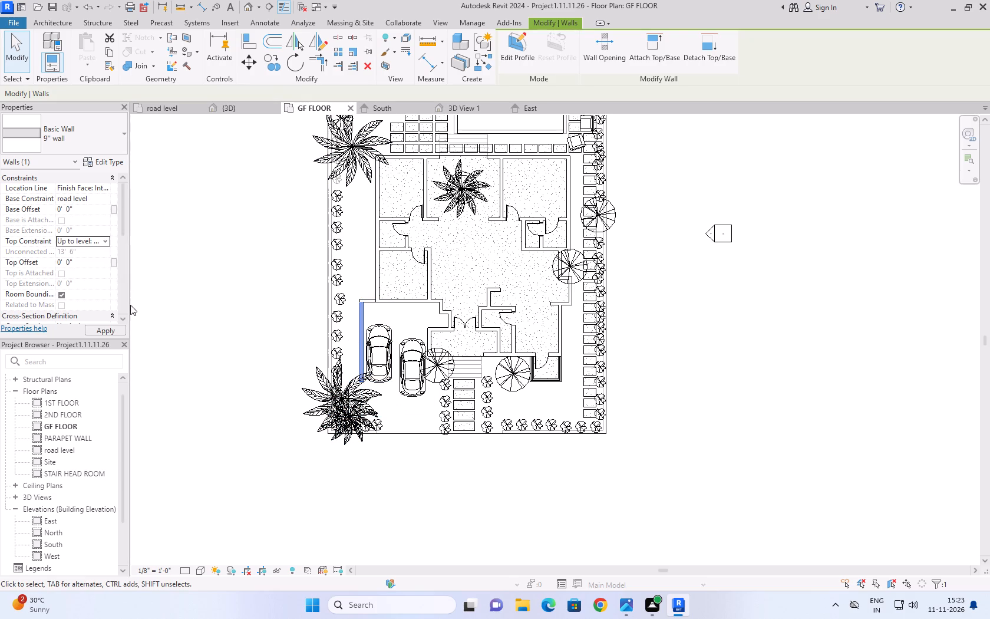
left_click(117, 329)
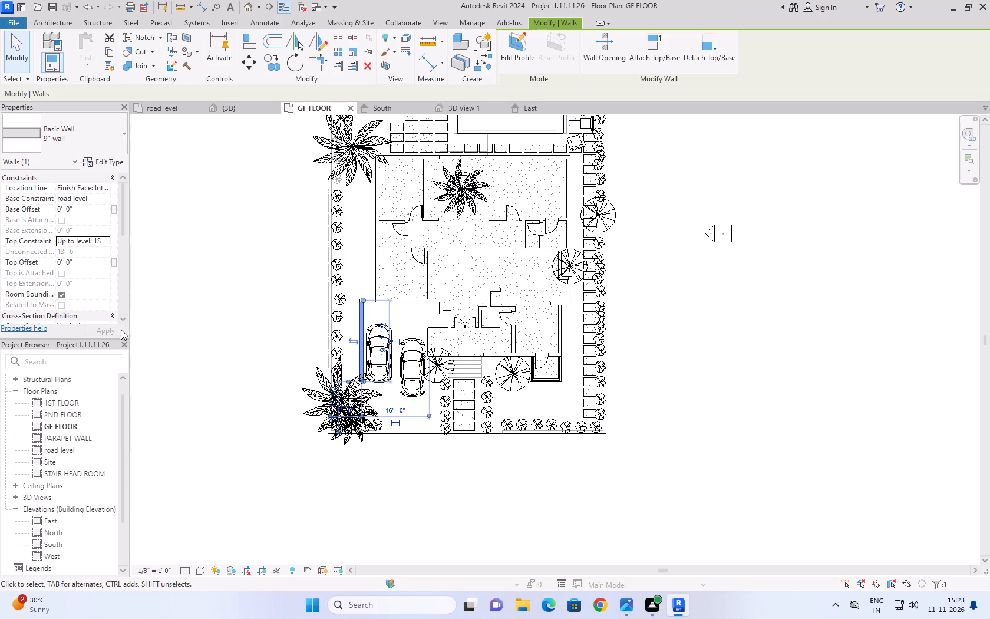
Set the top constraint of the short 9" wall joining the car park's side wall to the house to Up to level: 1ST FLOOR.
scroll(395, 298, "up", 10)
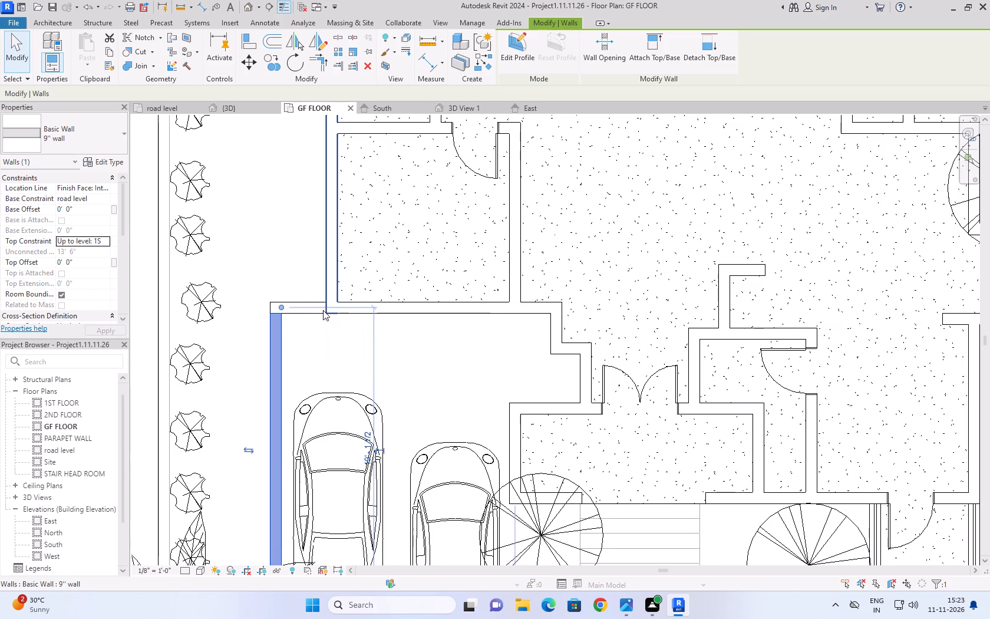
left_click(312, 308)
left_click(107, 243)
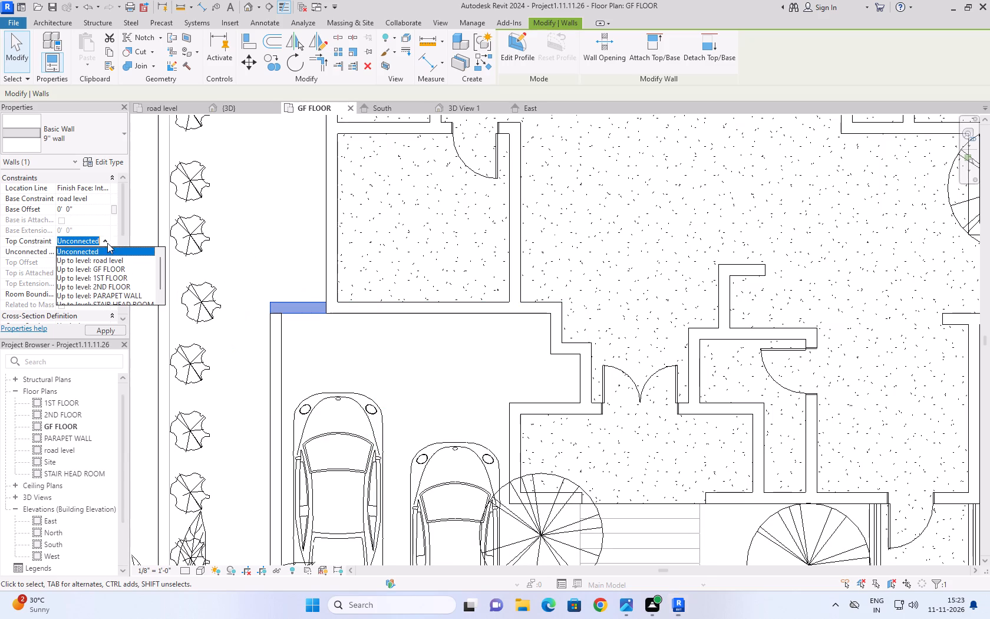
left_click(107, 278)
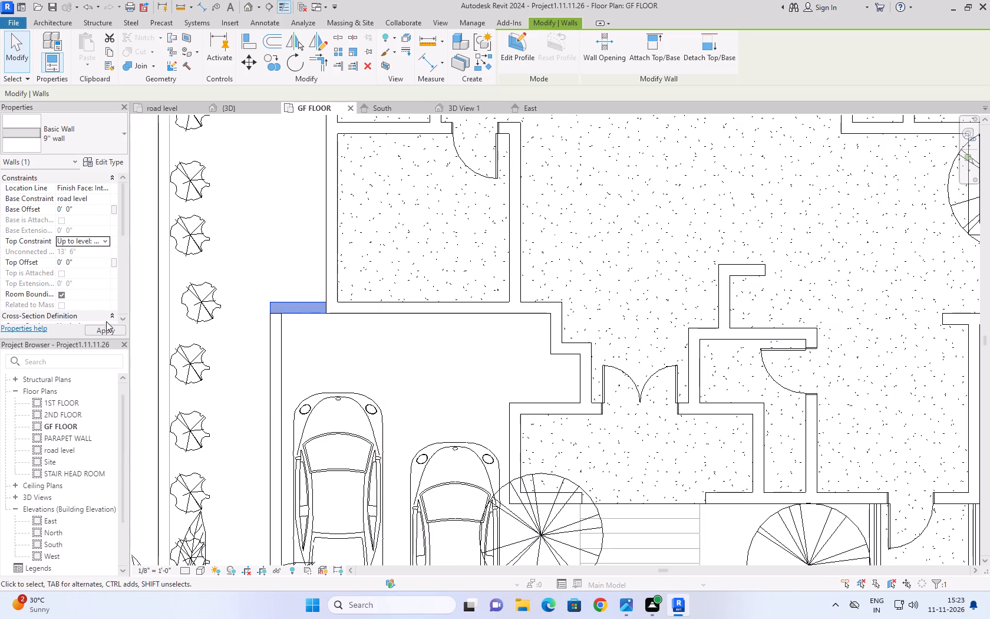
left_click(106, 330)
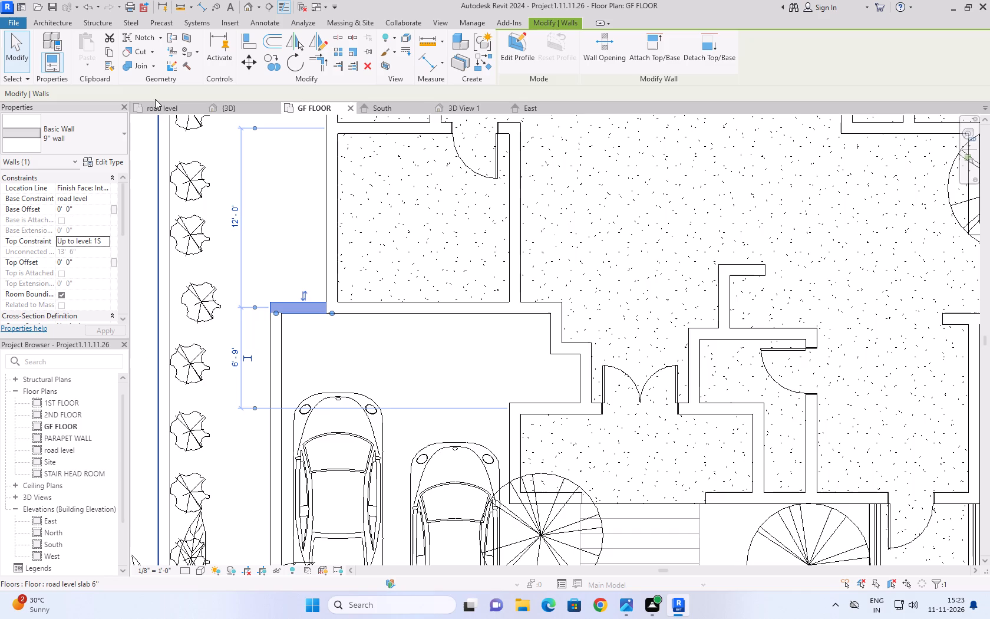
Examine the raised car park walls in 3D from the front, and closely check where the roof's underside meets the house slab and wall.
left_click(238, 109)
scroll(366, 246, "down", 3)
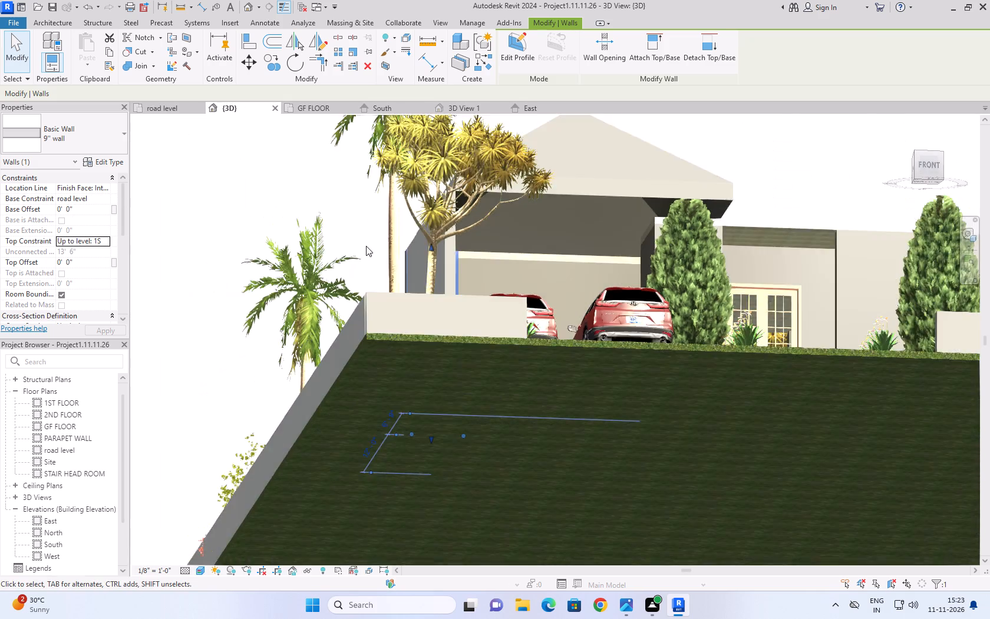
scroll(366, 246, "down", 4)
left_click(903, 123)
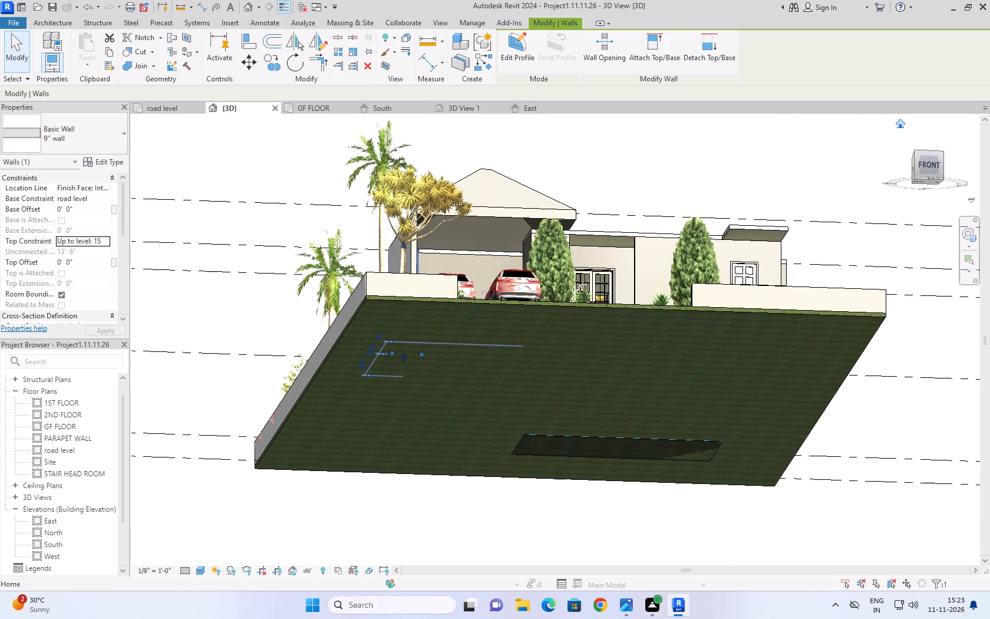
left_click(635, 426)
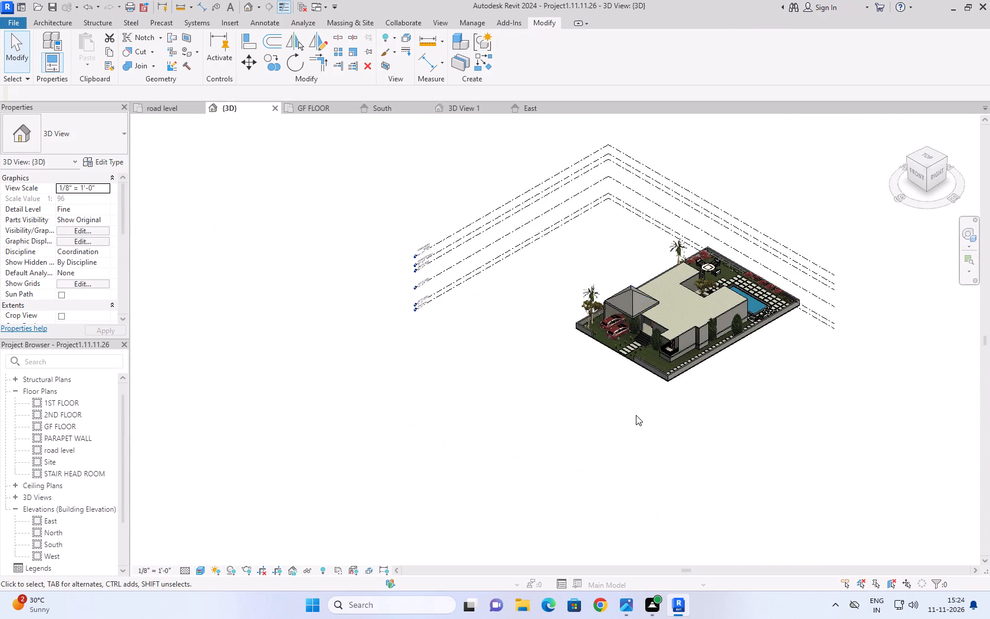
scroll(633, 398, "up", 8)
scroll(600, 341, "up", 1, "shift")
middle_click_drag(600, 341, 582, 392, "shift")
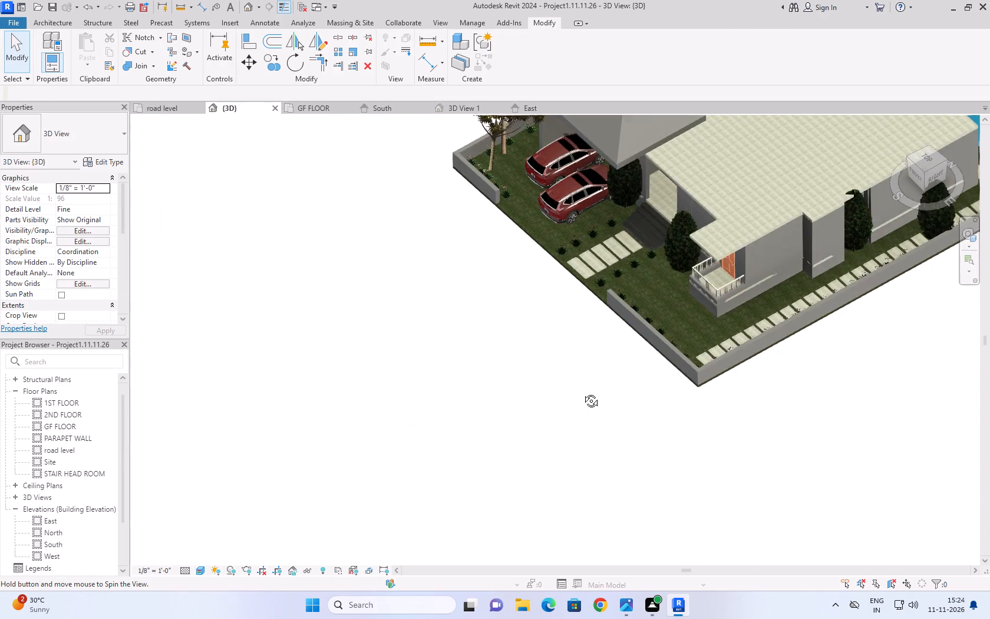
middle_click_drag(582, 392, 636, 226, "shift")
middle_click_drag(621, 203, 574, 420)
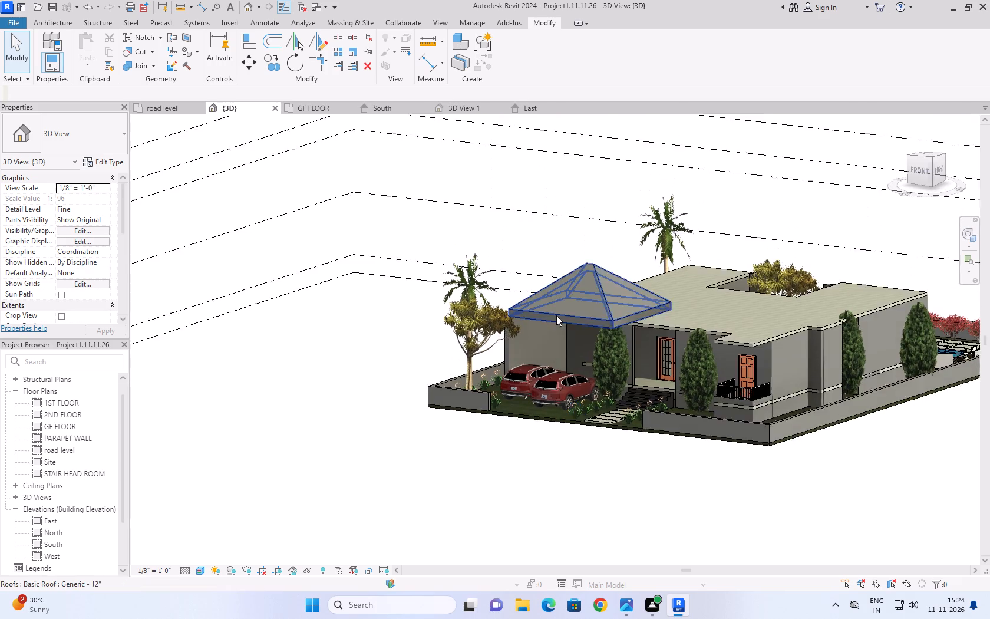
scroll(556, 315, "up", 5)
middle_click_drag(548, 376, 547, 344, "shift")
scroll(548, 376, "up", 1, "shift")
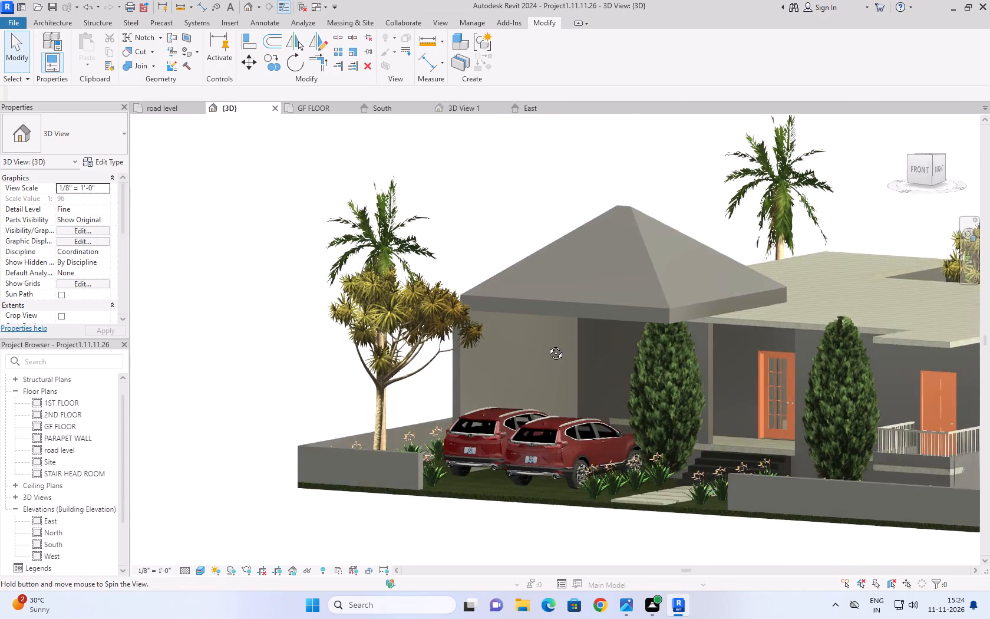
middle_click_drag(547, 344, 604, 294, "shift")
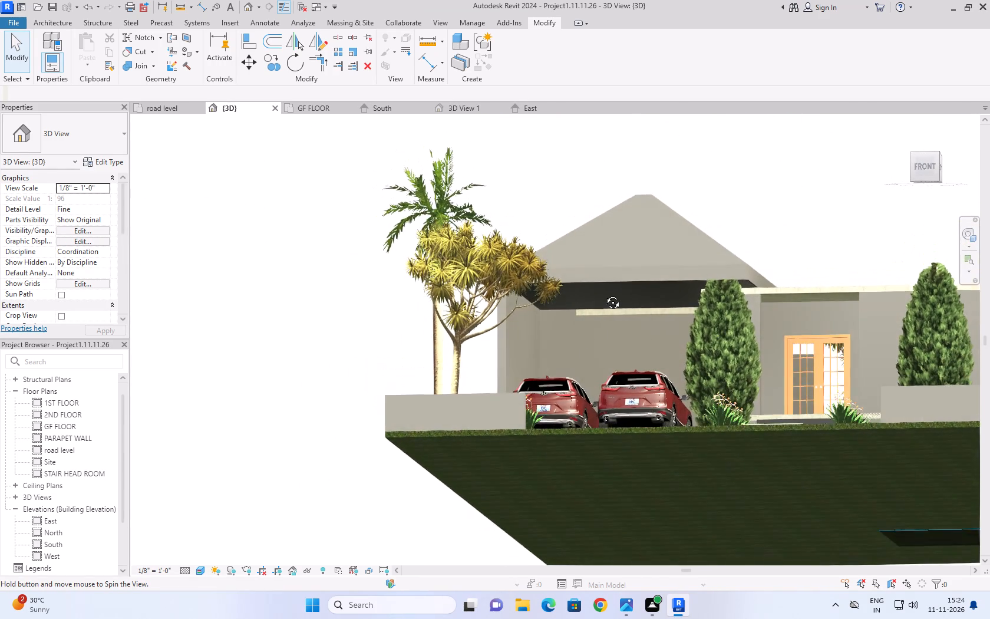
middle_click_drag(604, 294, 604, 296, "shift")
scroll(631, 314, "up", 12)
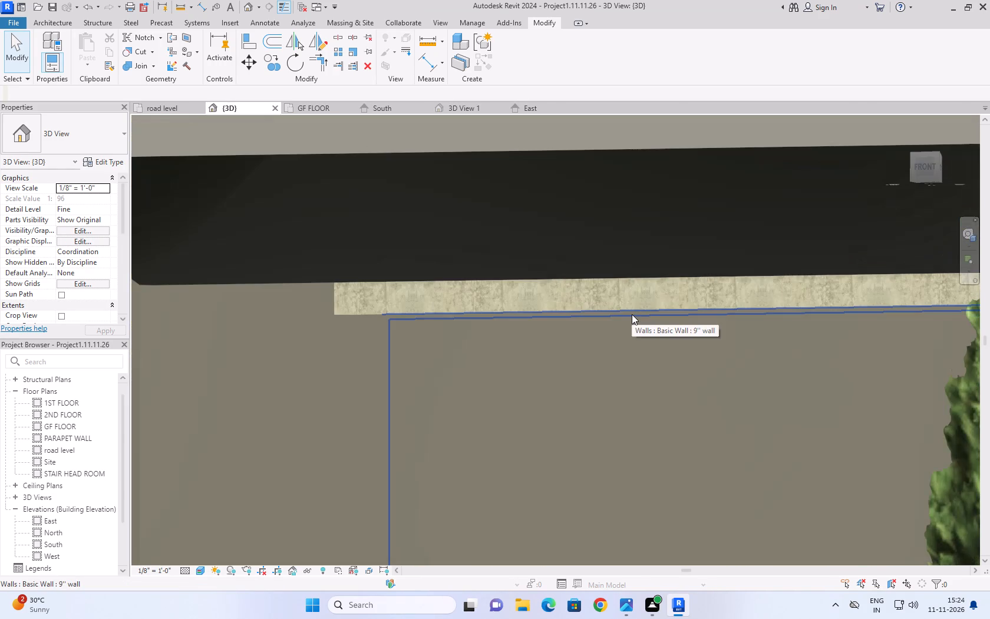
middle_click_drag(632, 314, 629, 344, "shift")
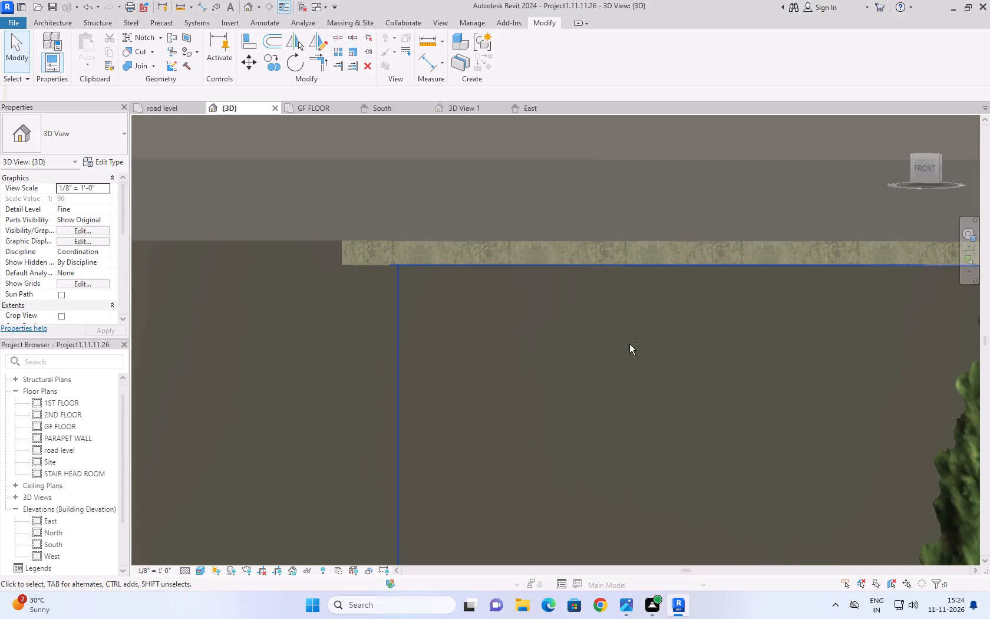
Examine the car park roof and its walls from below, the right, the back and the left side, checking how they meet the house.
scroll(646, 317, "down", 8)
middle_click(674, 296, "shift")
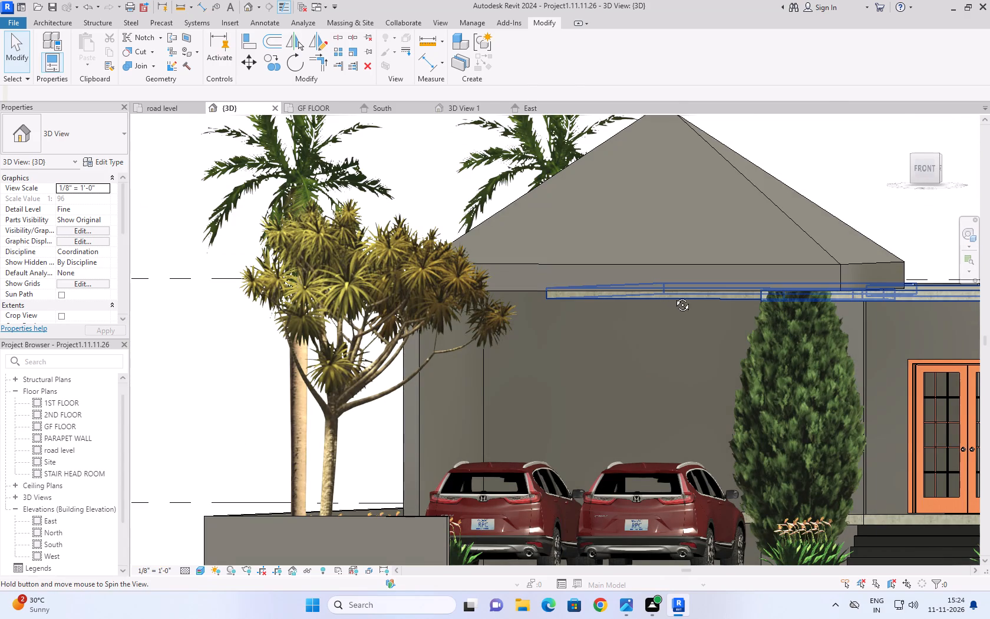
middle_click_drag(662, 378, 735, 301)
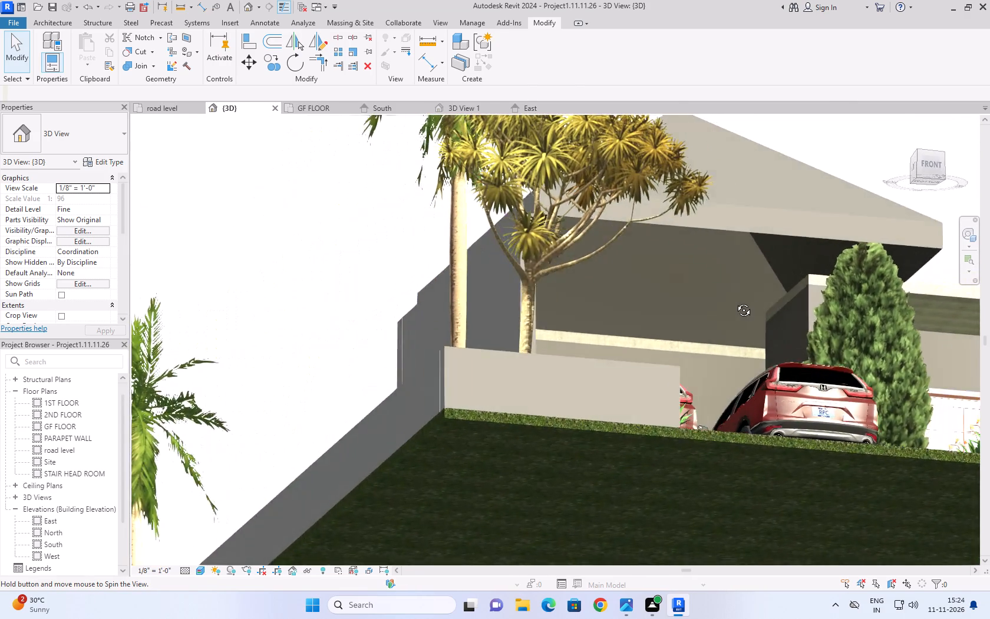
middle_click_drag(735, 301, 591, 378)
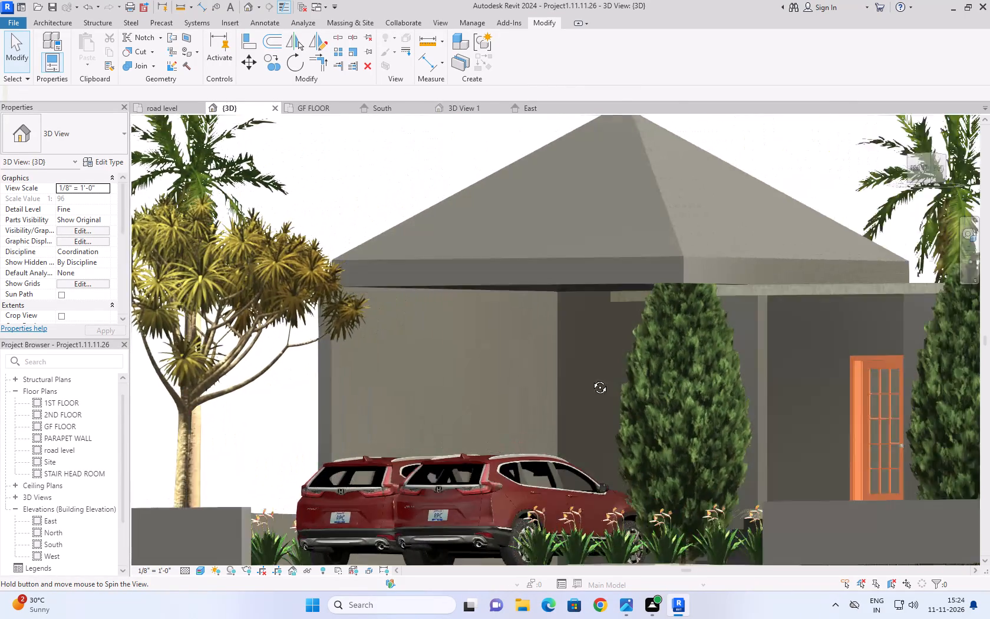
middle_click_drag(591, 378, 372, 406)
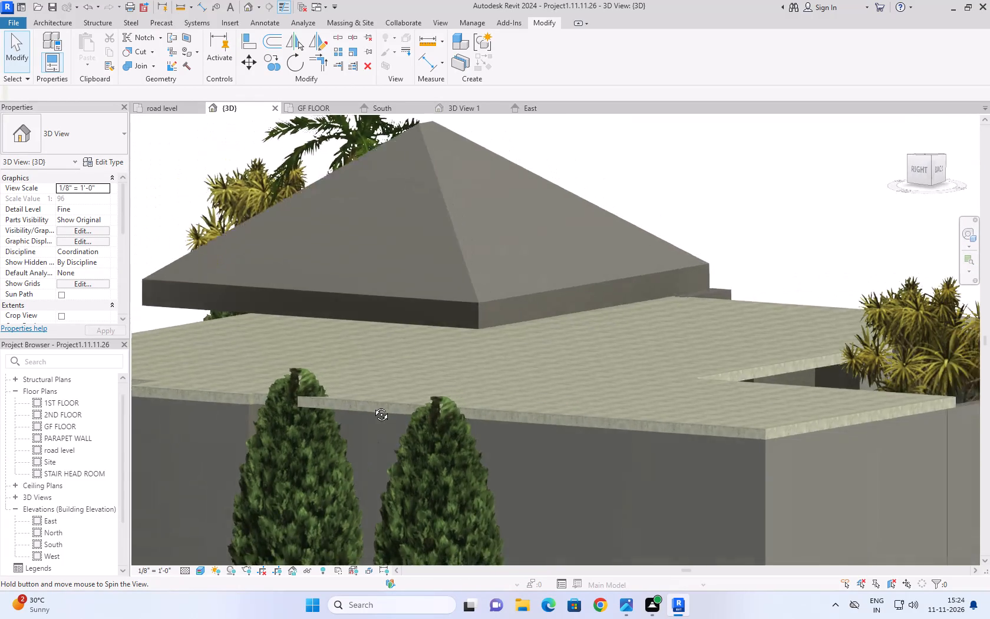
middle_click_drag(372, 406, 454, 424)
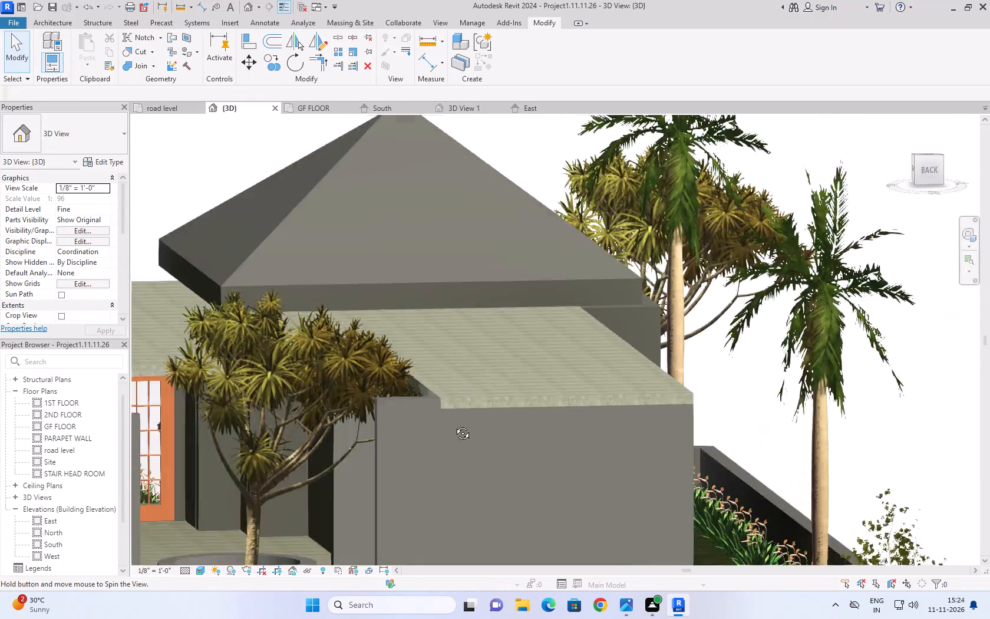
middle_click_drag(454, 424, 787, 422)
scroll(821, 440, "down", 5)
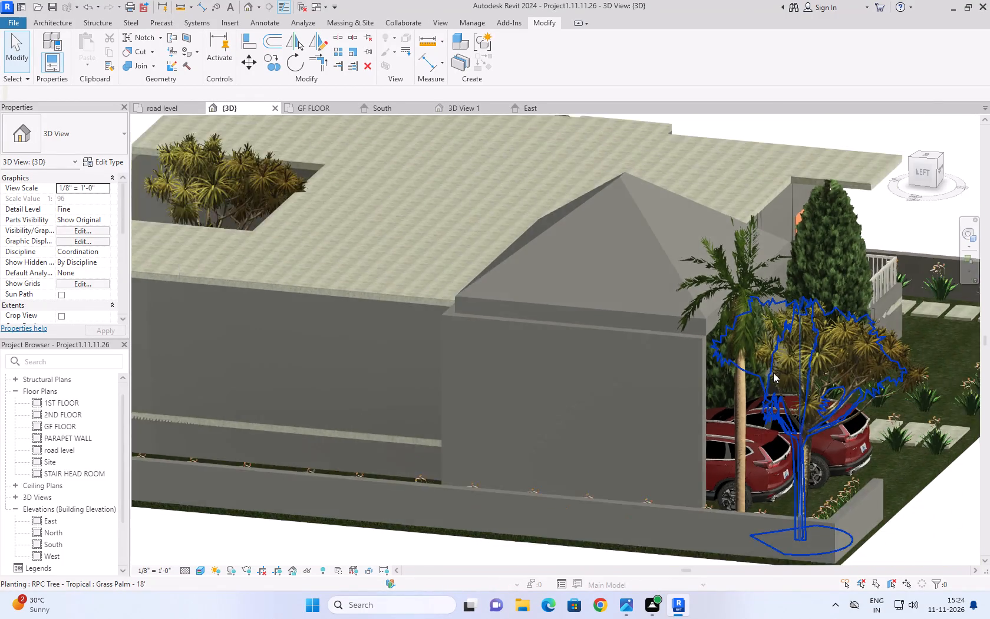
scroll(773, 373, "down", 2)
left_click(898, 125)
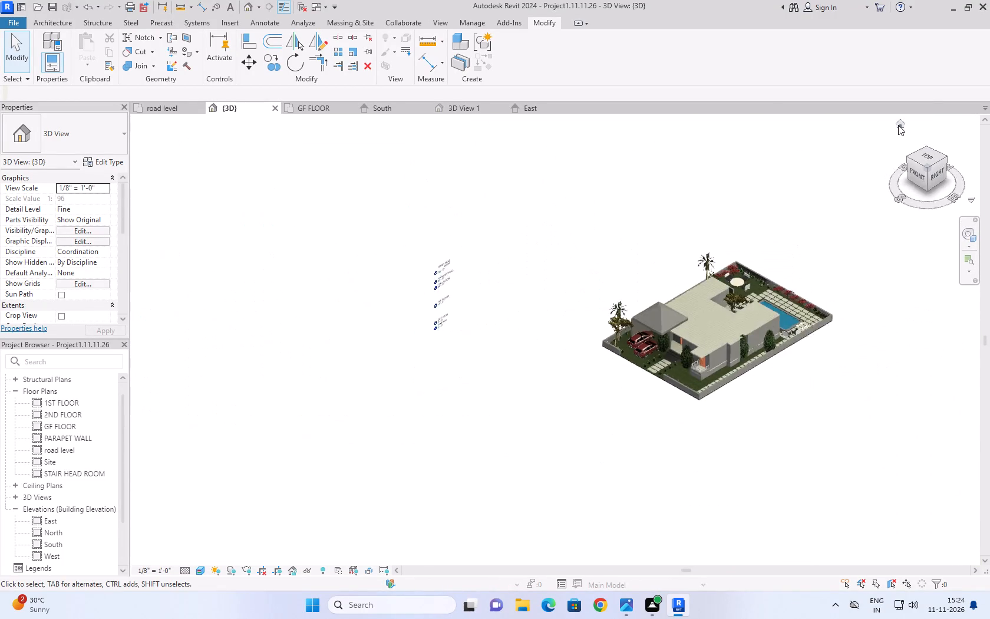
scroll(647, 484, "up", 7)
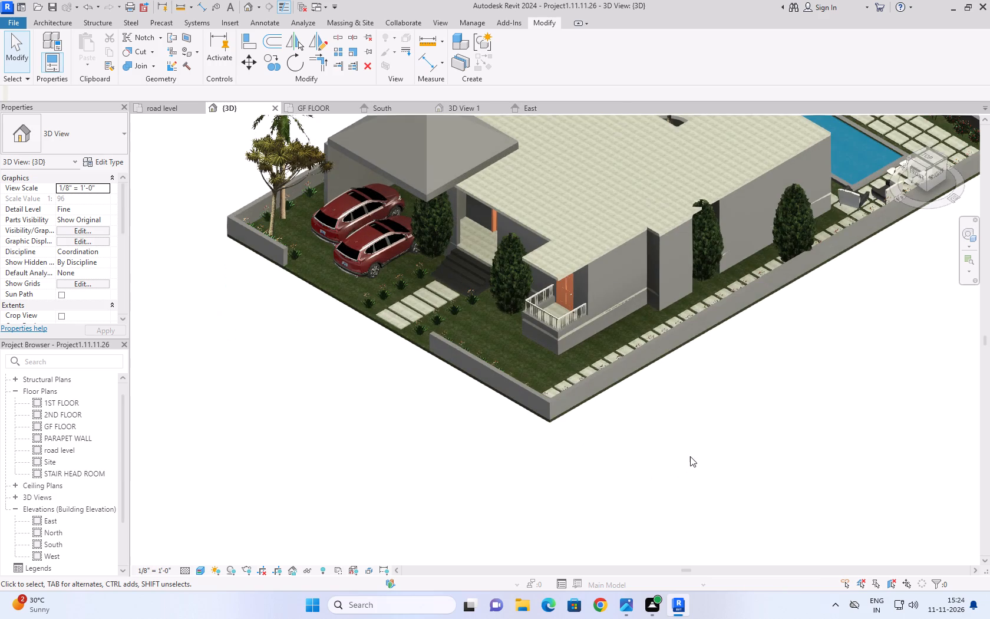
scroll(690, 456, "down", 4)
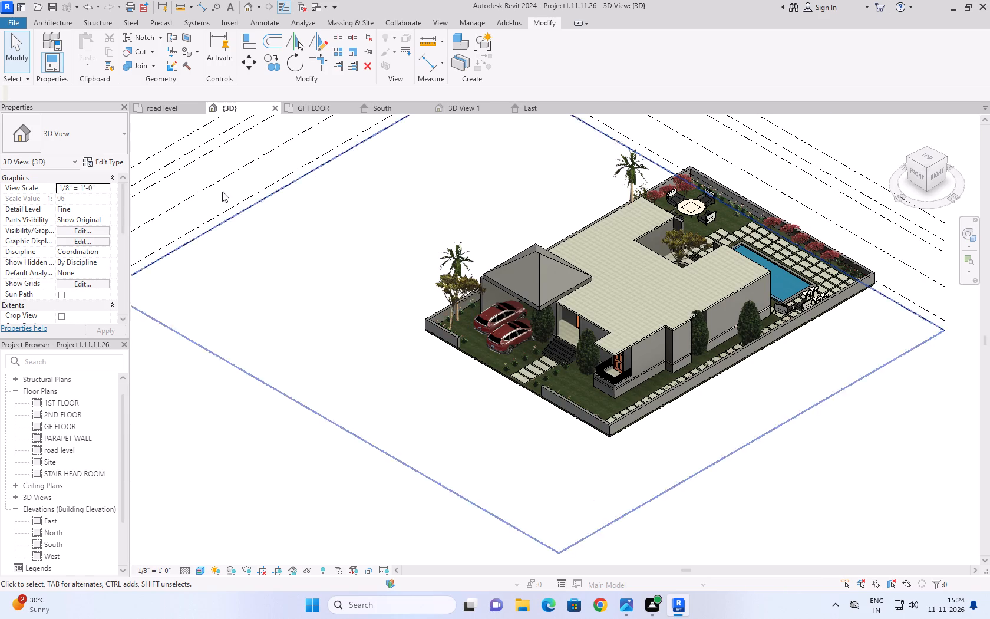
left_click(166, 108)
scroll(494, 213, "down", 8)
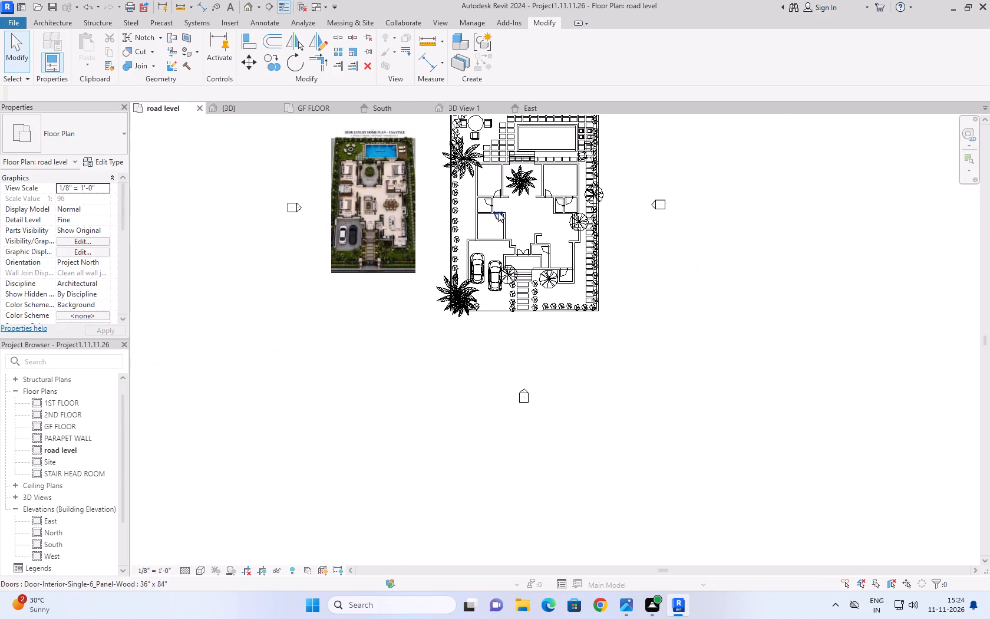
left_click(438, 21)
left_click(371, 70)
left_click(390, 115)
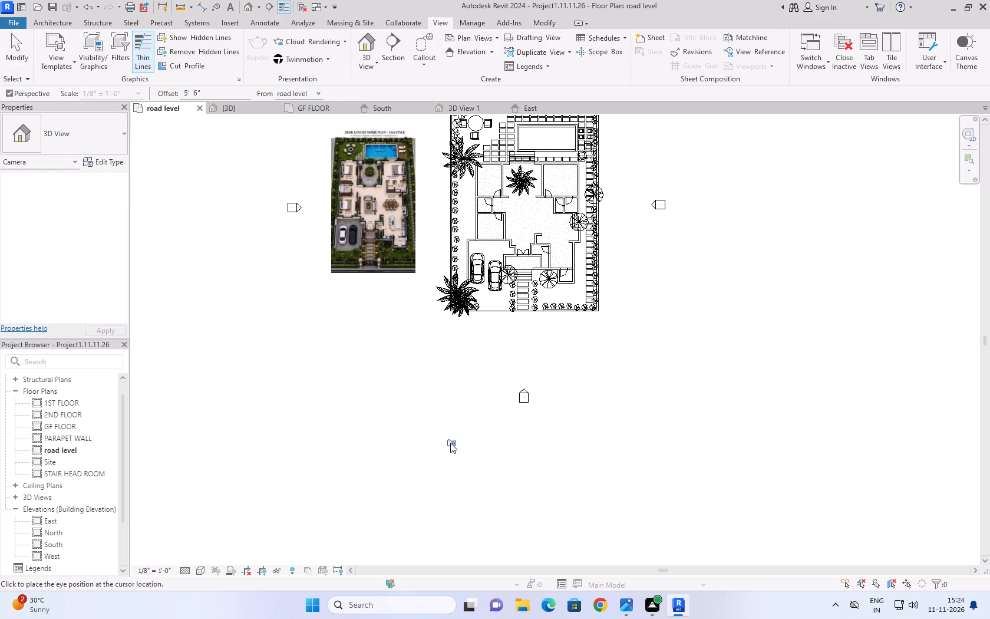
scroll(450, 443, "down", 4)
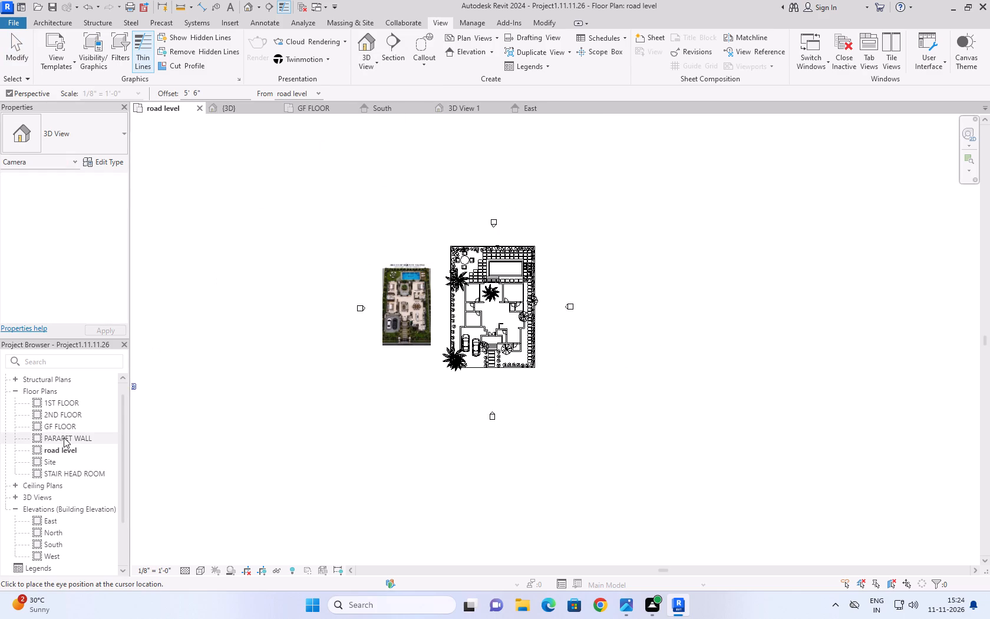
On the 1ST FLOOR plan, place a perspective camera beyond the plot's rear corner on the car park side, aimed diagonally across the house.
left_click(72, 407)
left_click(72, 407)
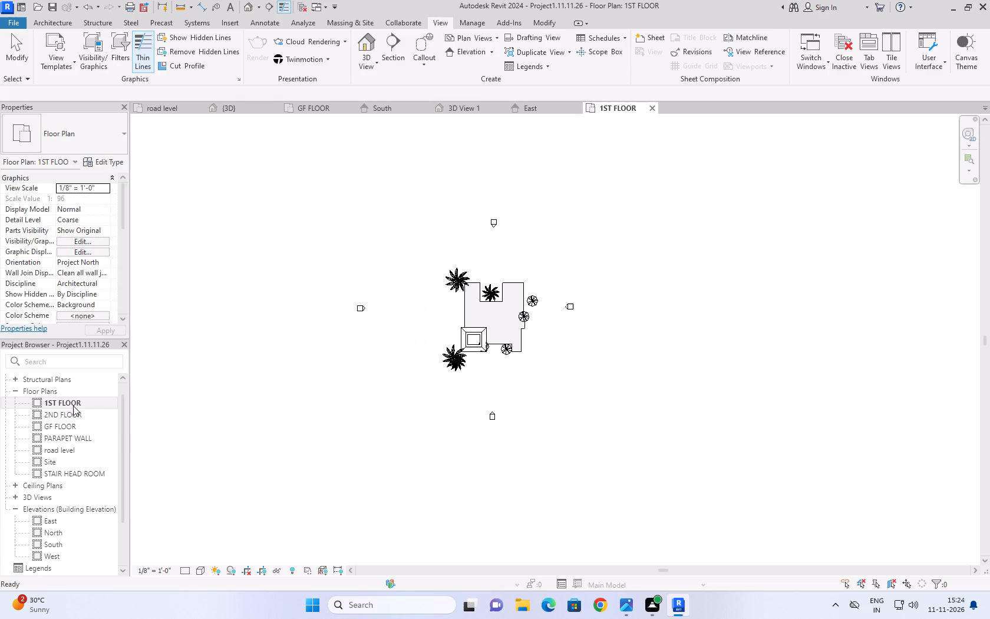
scroll(428, 269, "up", 3)
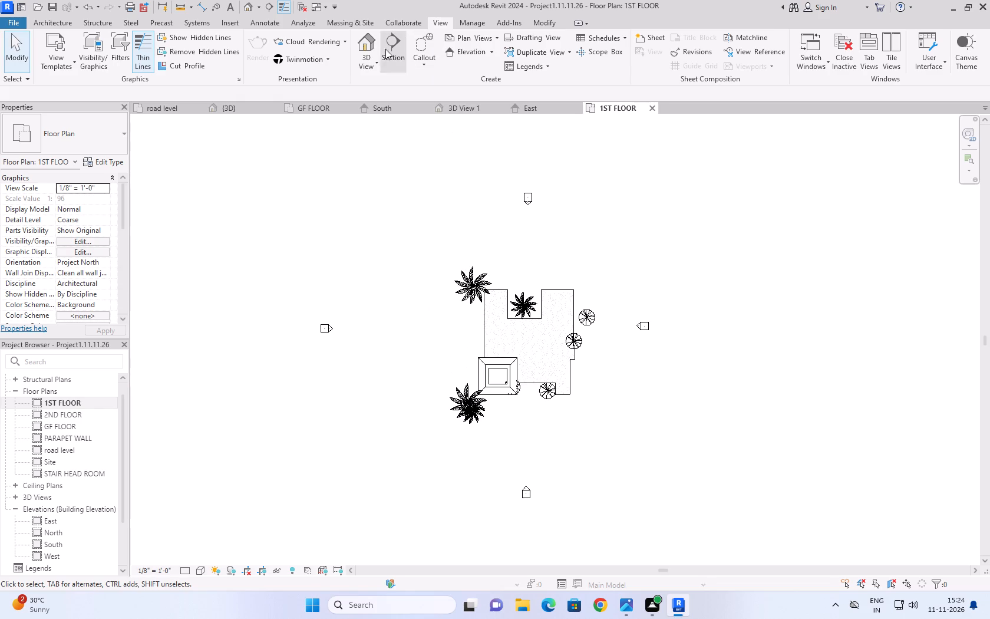
left_click(366, 60)
left_click(385, 105)
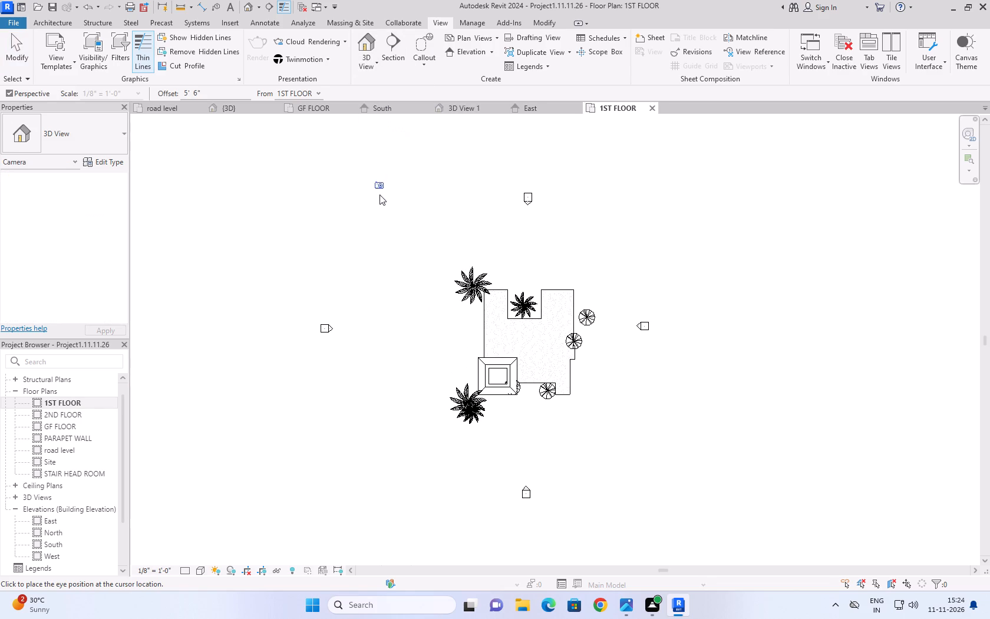
left_click(355, 144)
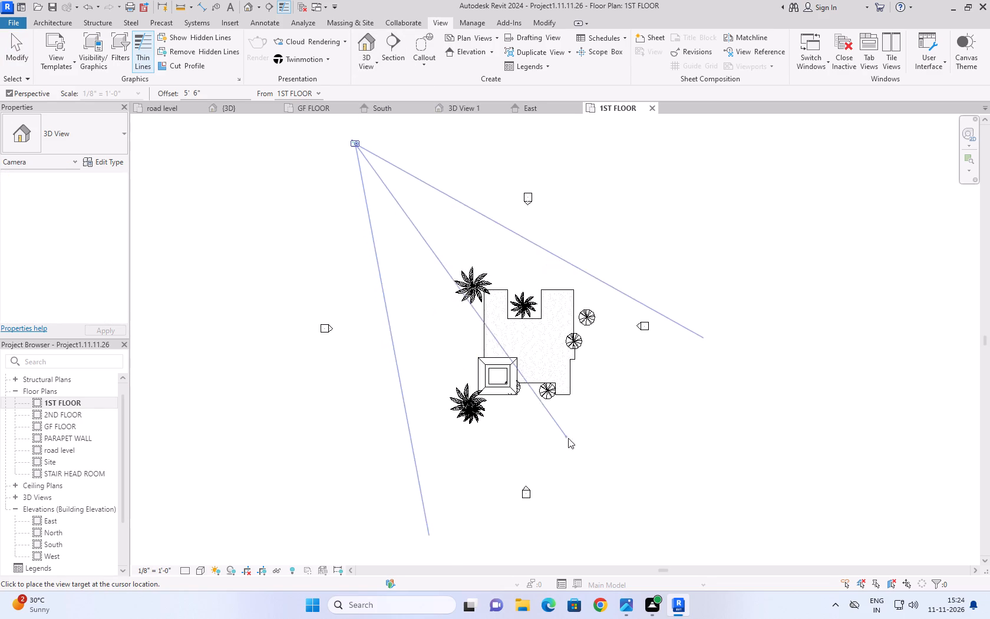
left_click(625, 482)
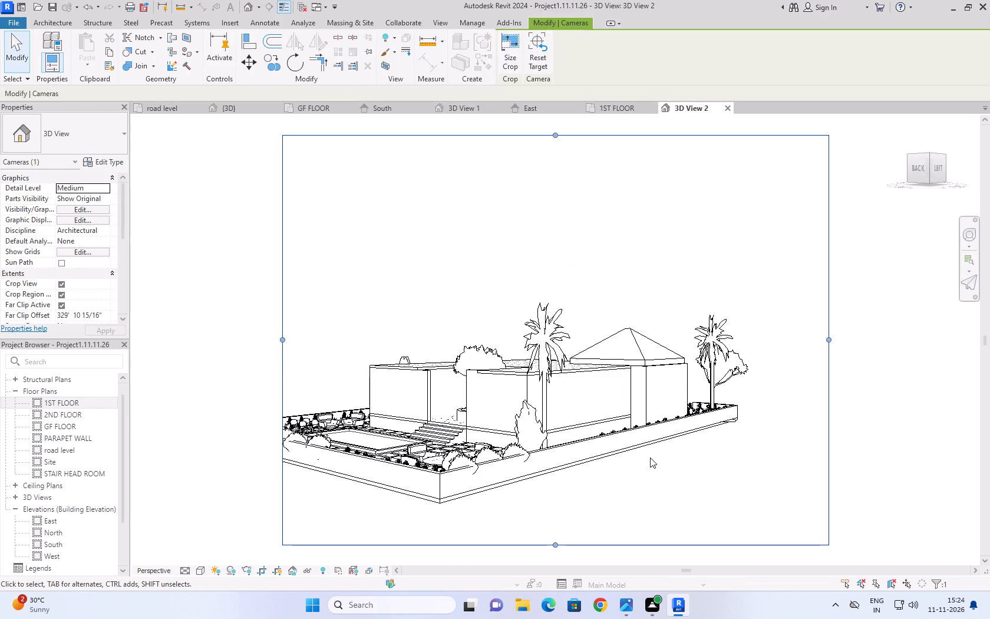
Raise the camera to an aerial view of the pool and car park side, extending the crop region's bottom and left edges around the whole plot.
right_click_drag(672, 265, 669, 322, "shift")
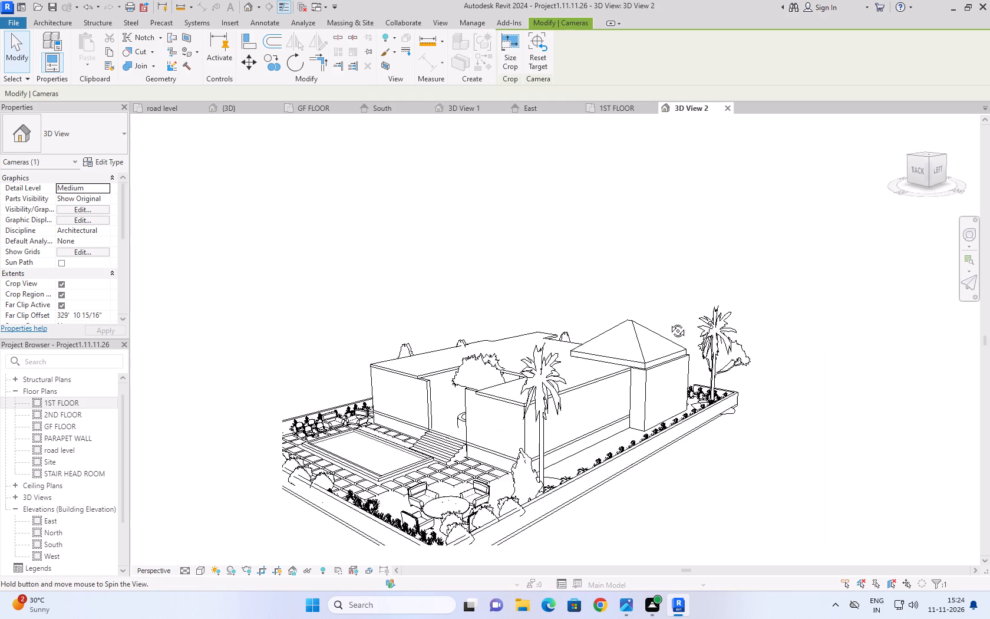
right_click_drag(669, 322, 665, 334, "shift")
scroll(669, 257, "down", 3)
right_click_drag(672, 242, 662, 287, "shift")
left_click_drag(596, 447, 593, 504)
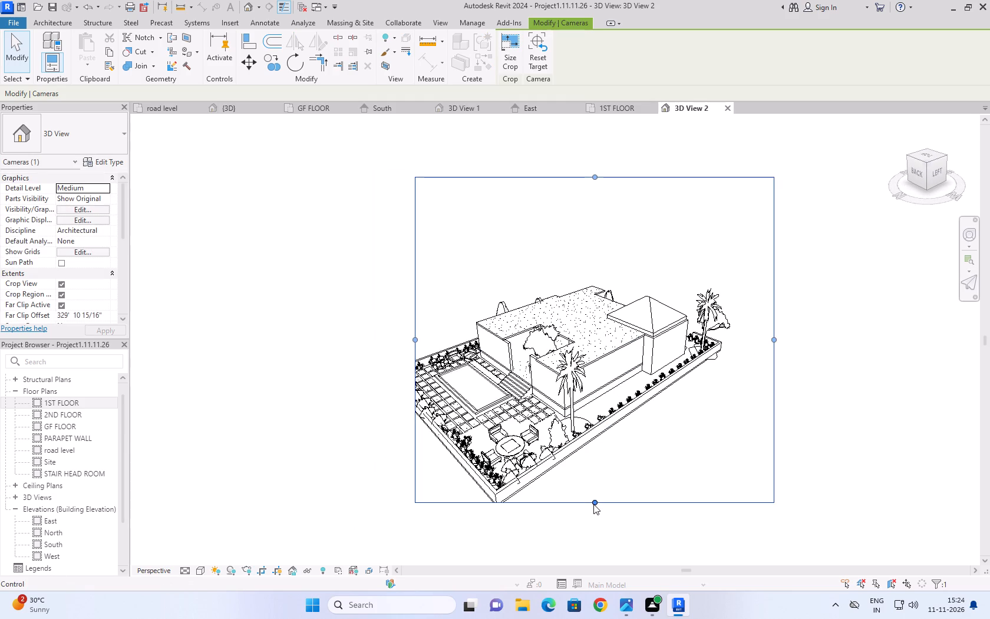
left_click_drag(412, 340, 351, 324)
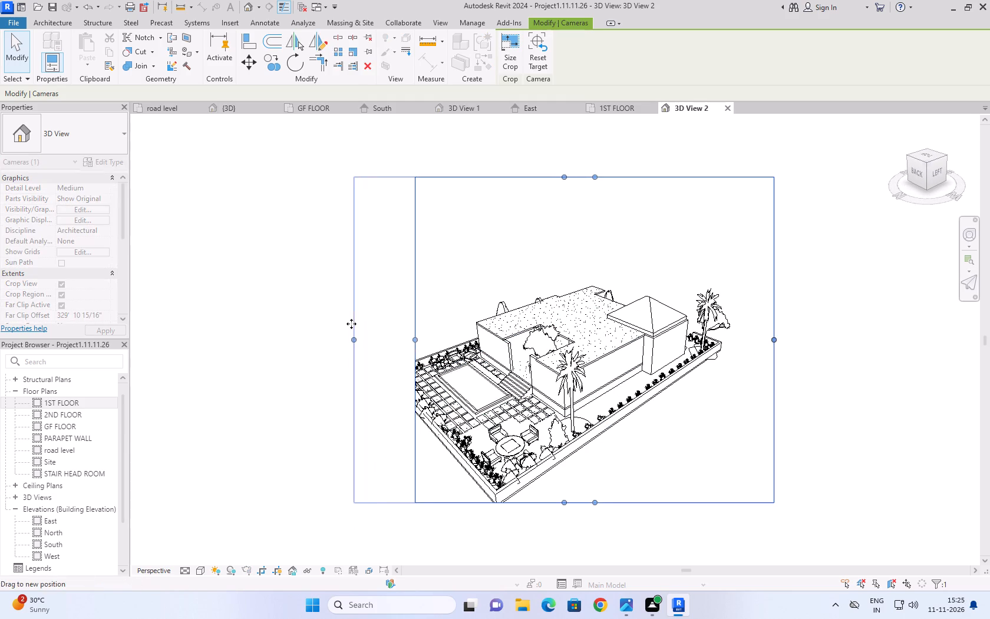
right_click_drag(723, 384, 694, 410)
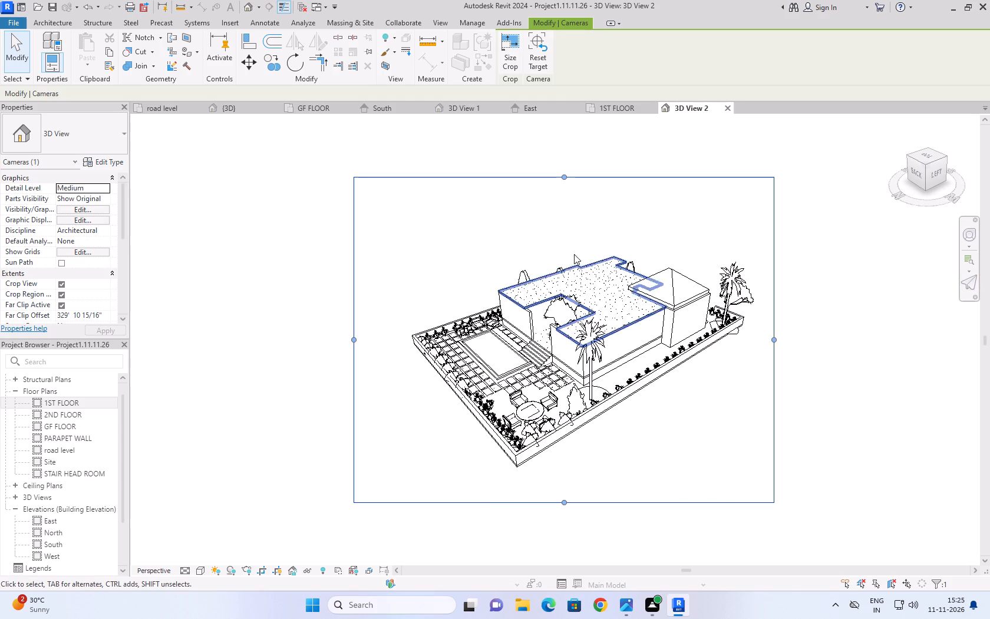
right_click_drag(658, 233, 643, 244)
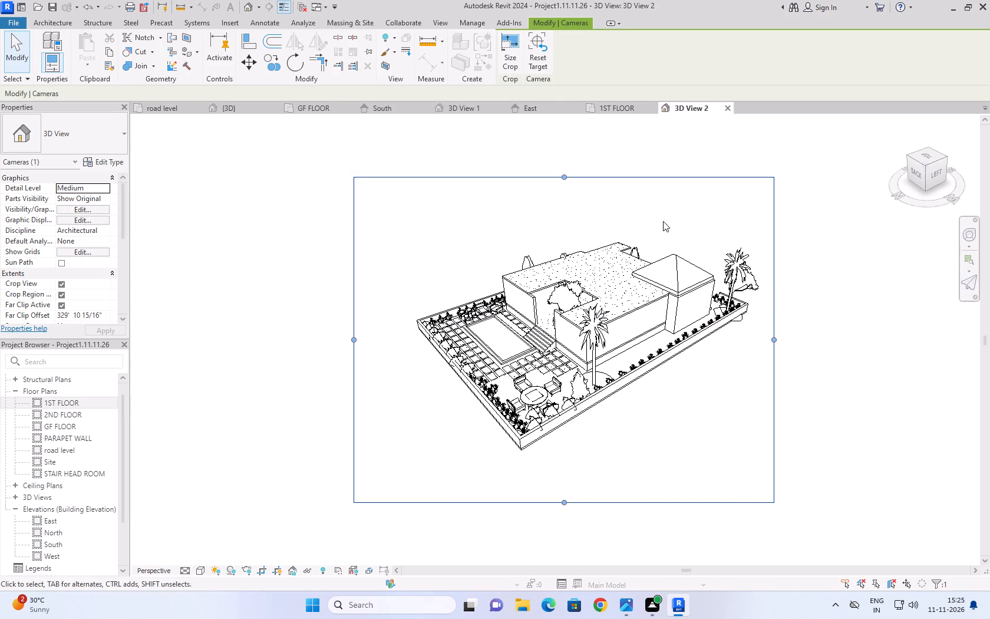
right_click_drag(663, 221, 639, 267, "shift")
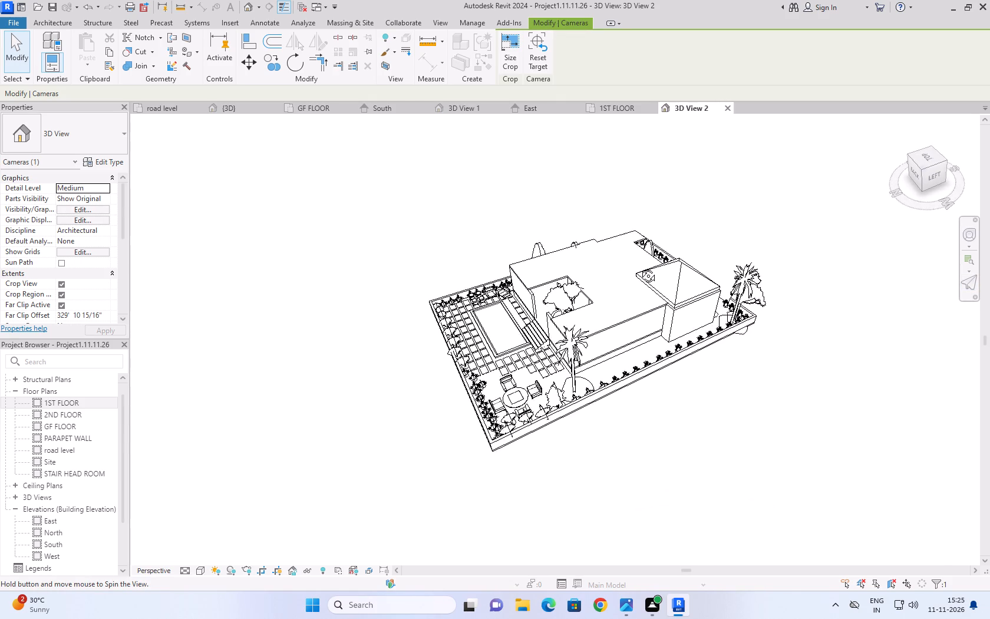
right_click_drag(639, 267, 649, 315, "shift")
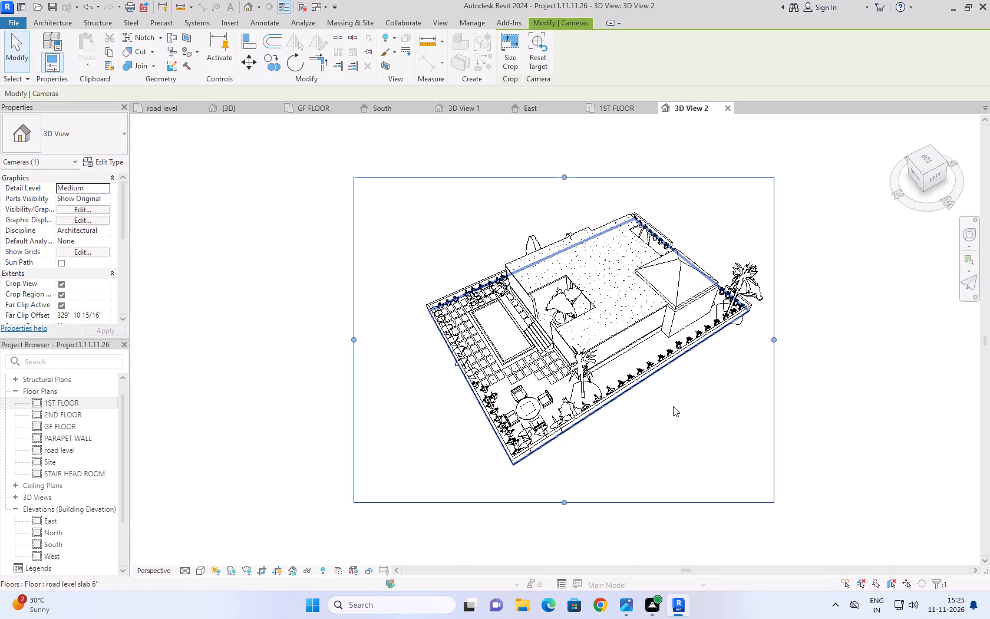
scroll(673, 406, "up", 2)
scroll(721, 386, "up", 1)
middle_click_drag(722, 385, 702, 413)
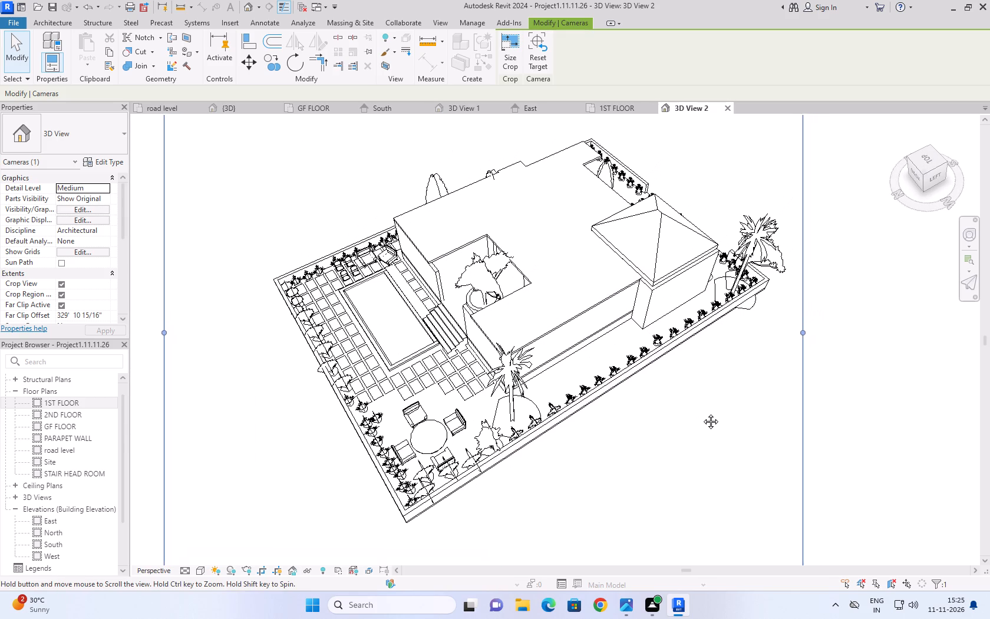
middle_click_drag(702, 413, 688, 437)
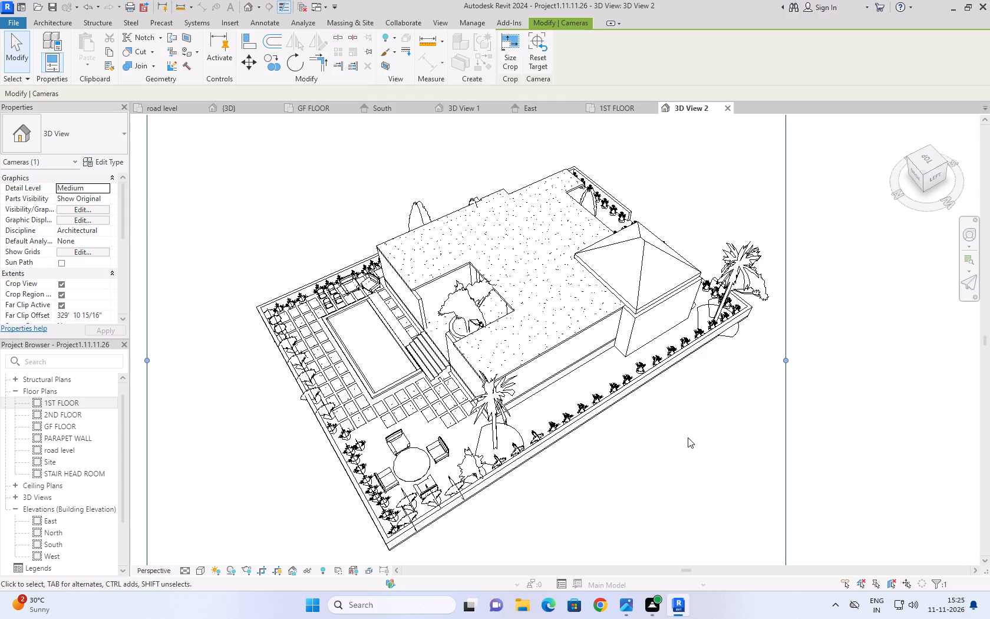
Render the perspective view at Medium quality with Printer output resolution, inspect the pool area in the image, and close the rendering.
type("rr")
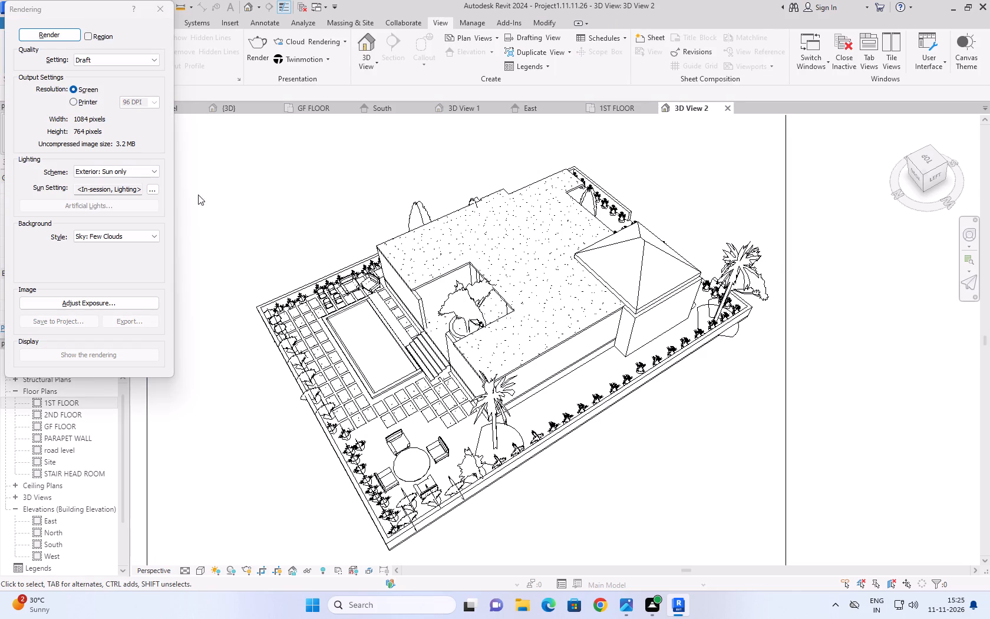
left_click(120, 62)
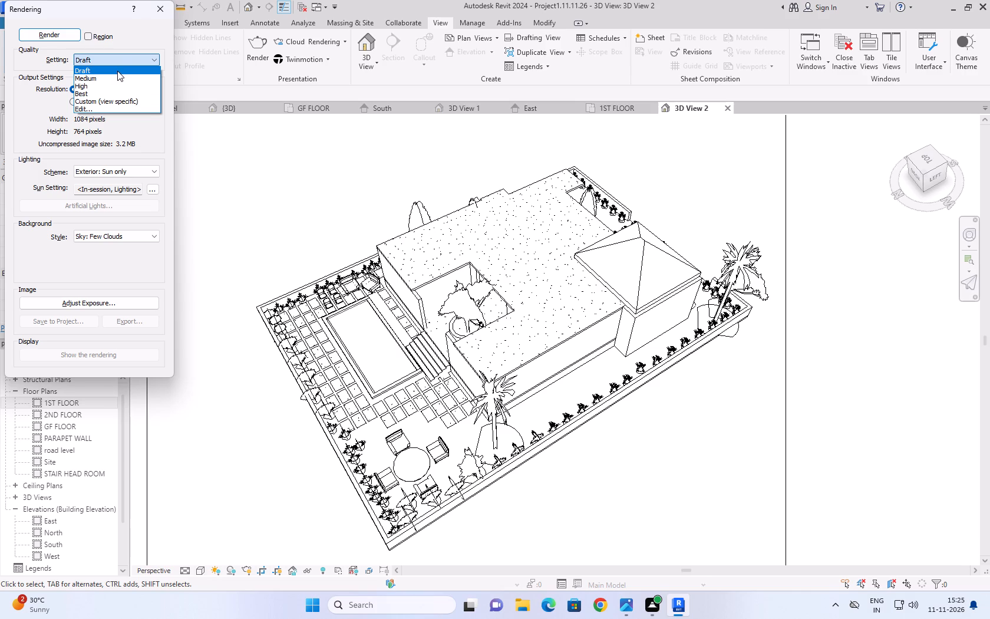
left_click_drag(117, 73, 117, 78)
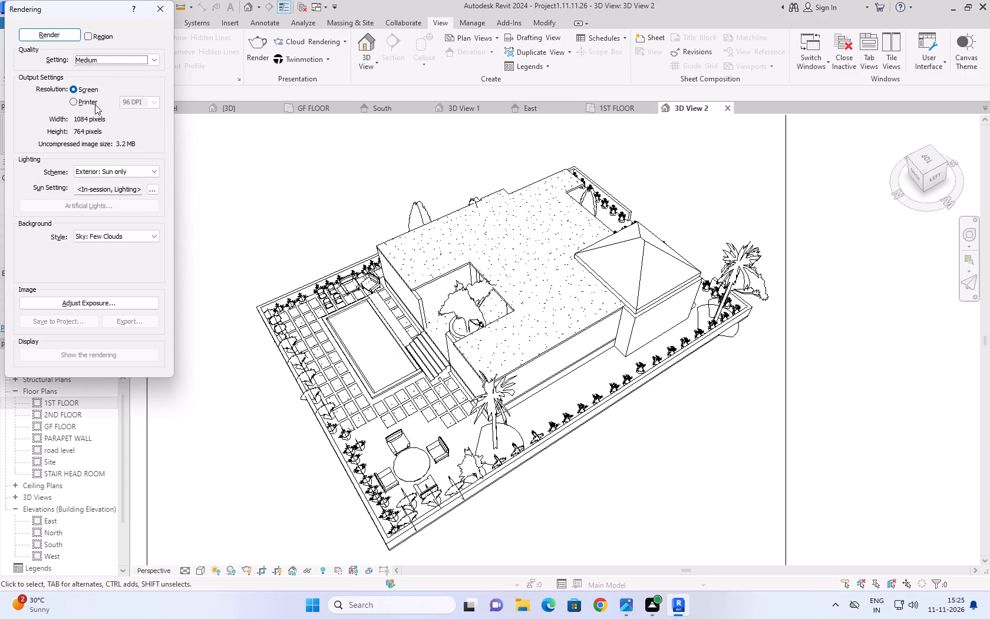
left_click(95, 104)
left_click(41, 34)
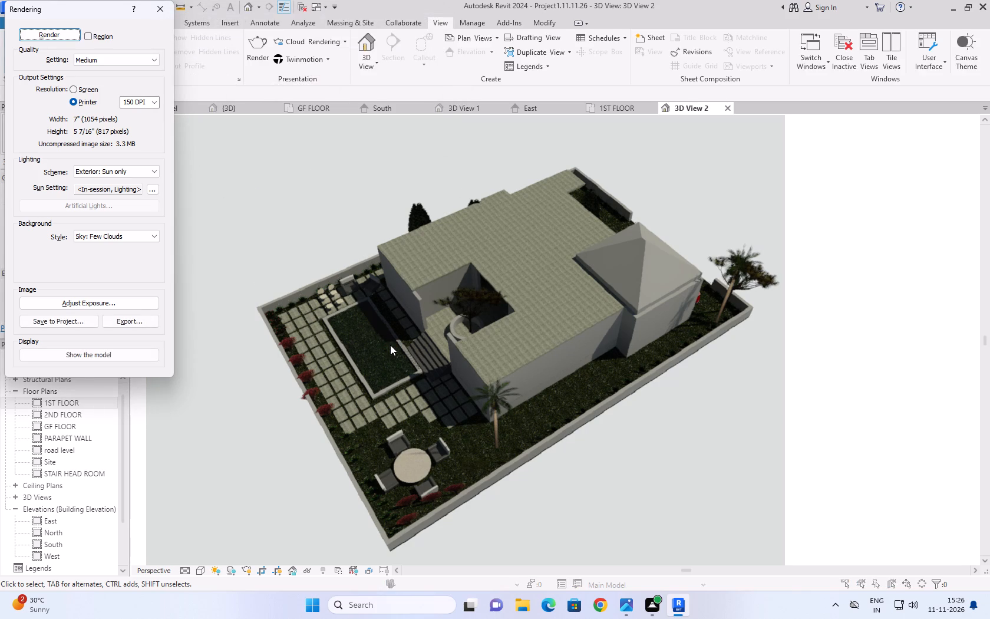
scroll(394, 367, "up", 5)
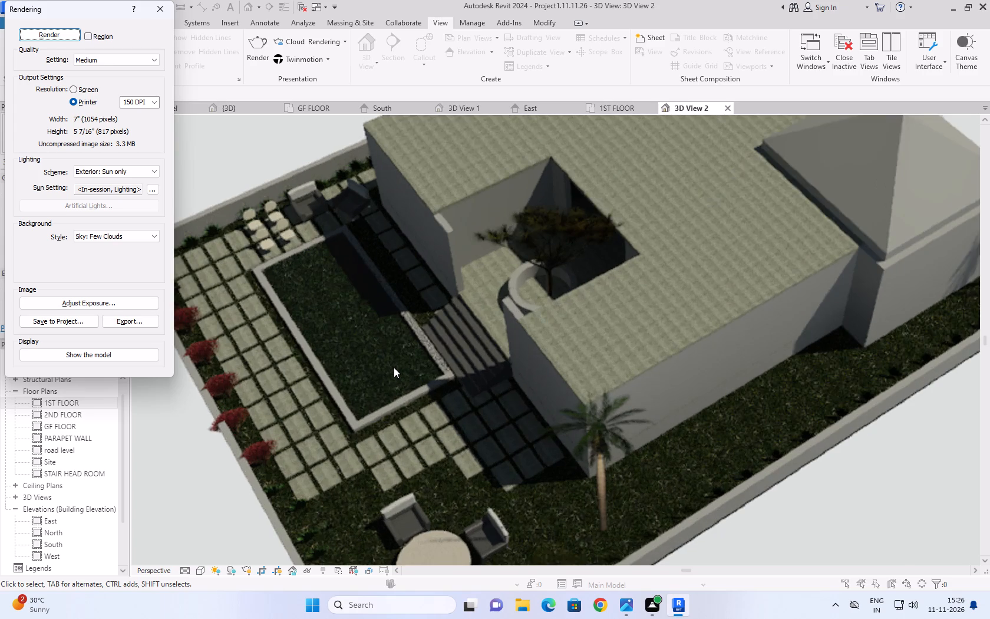
scroll(394, 367, "down", 6)
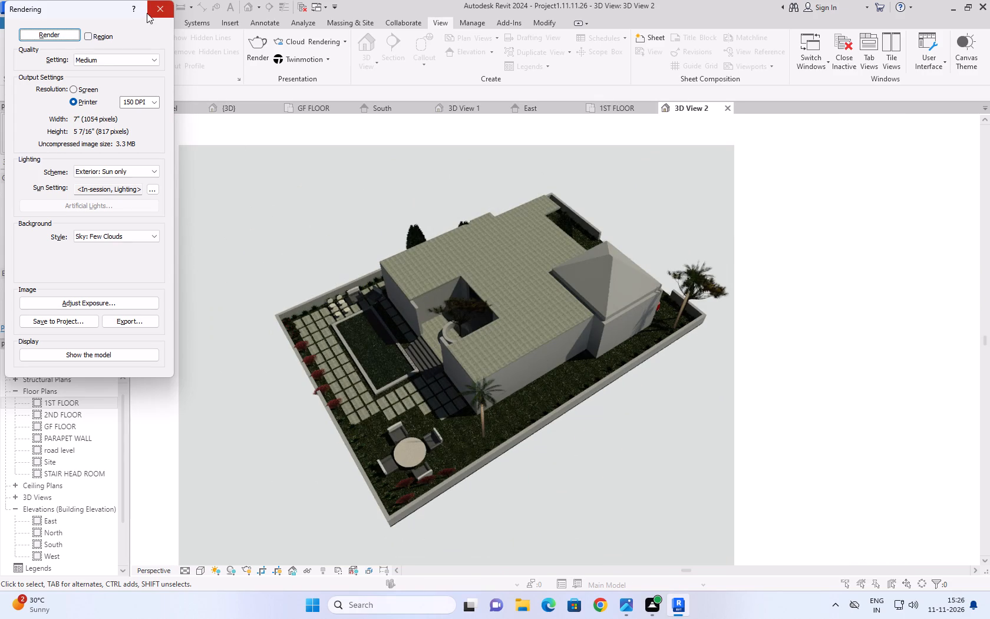
left_click(148, 12)
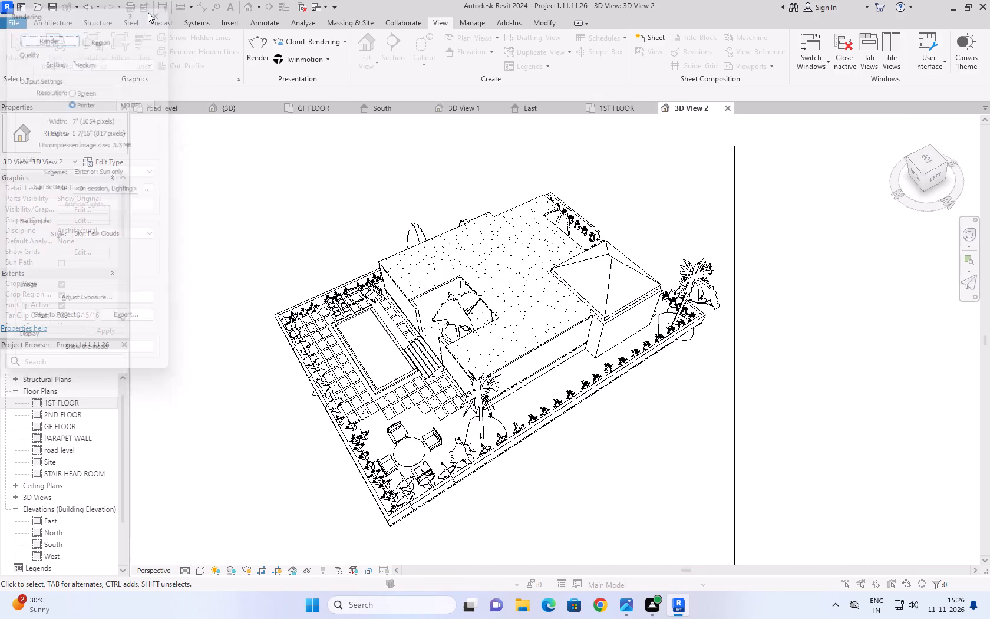
Set the perspective view's visual style to Realistic.
scroll(305, 268, "down", 3)
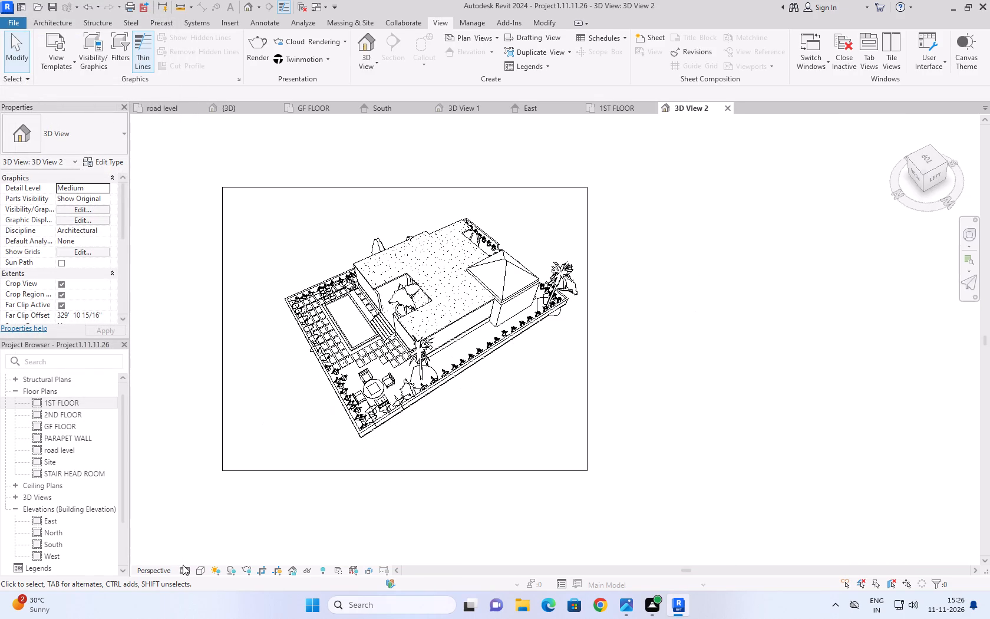
left_click(200, 573)
left_click(204, 559)
Examine the swimming pool up close in the perspective view and select the swimming pool 6'' slab to review its properties.
scroll(350, 316, "up", 4)
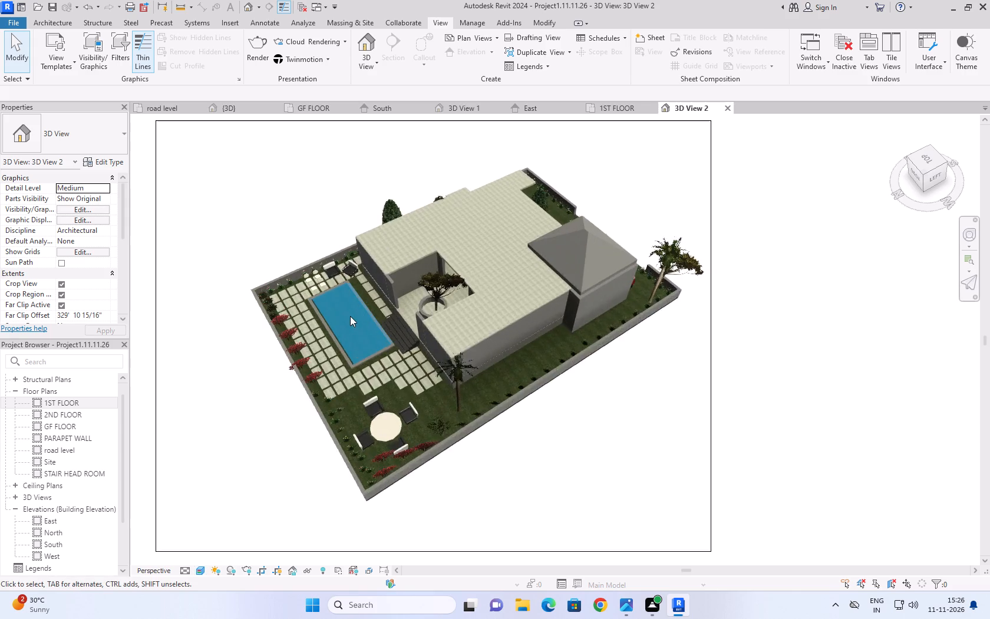
scroll(350, 316, "up", 6)
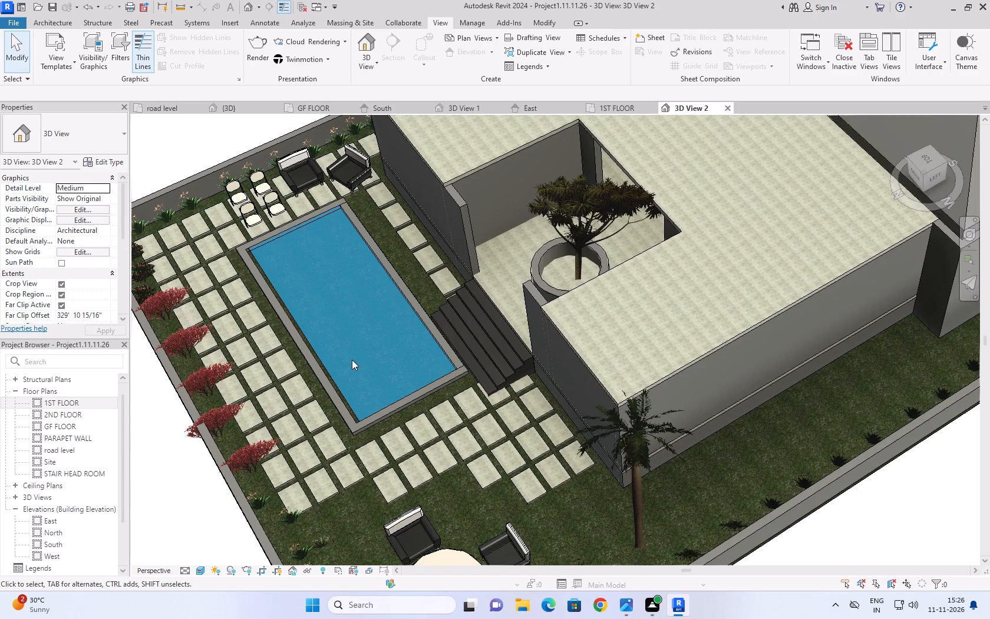
scroll(352, 360, "up", 4)
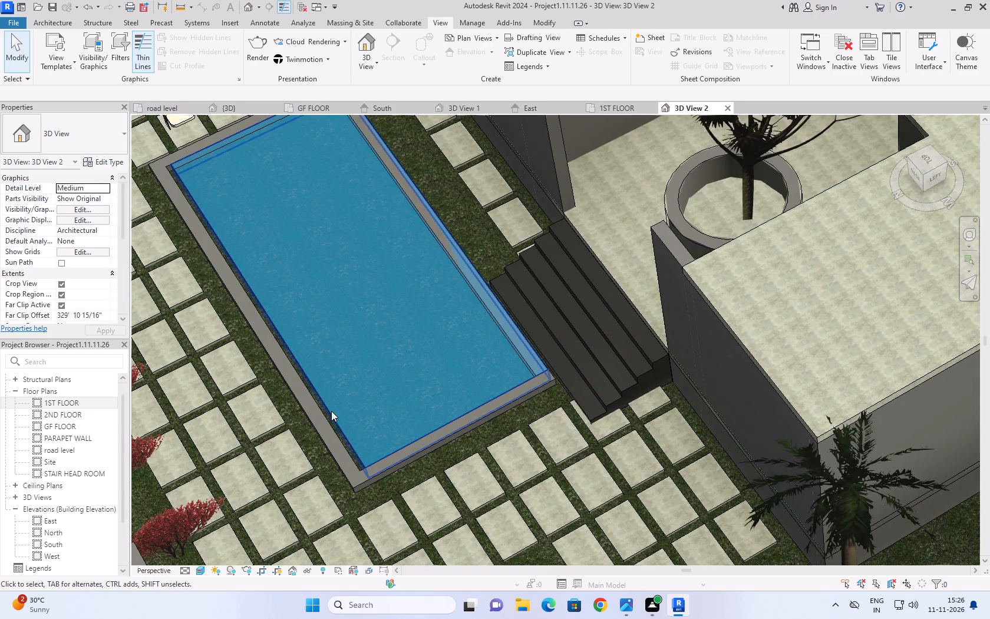
left_click(331, 411)
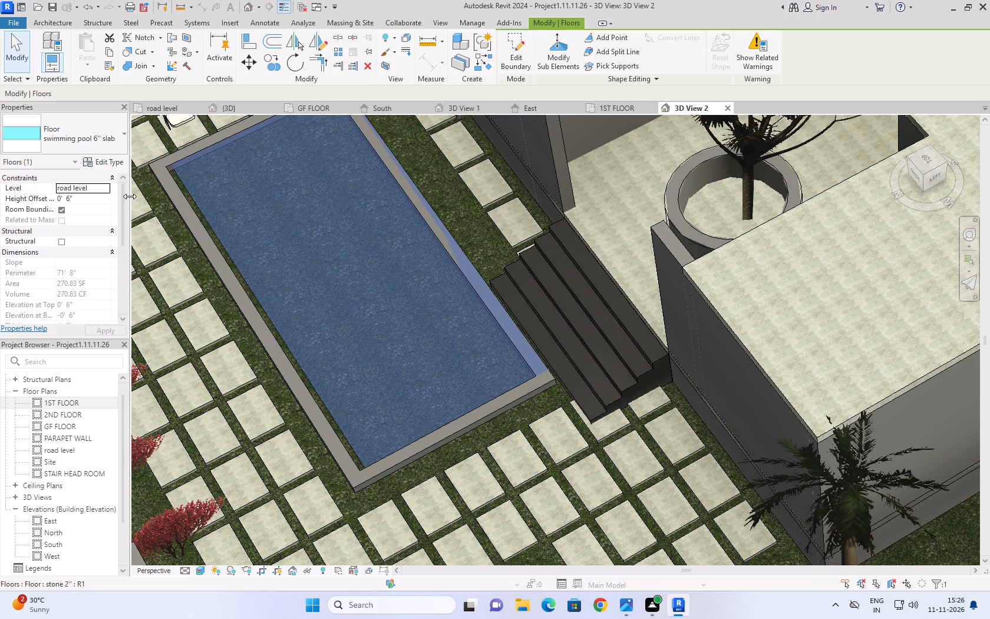
scroll(134, 193, "down", 7)
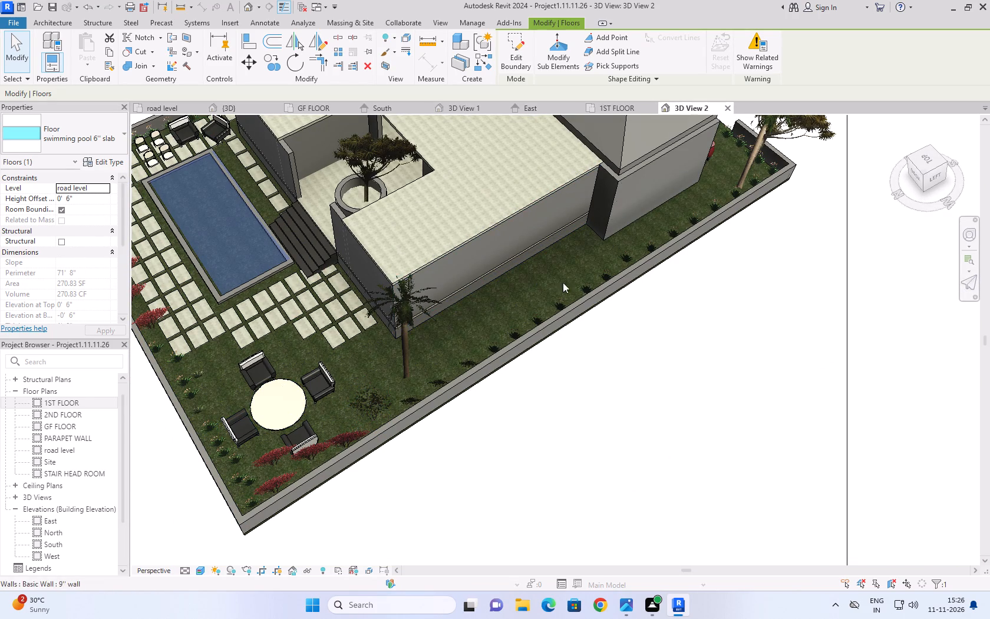
Cut a rectangular opening about 25' by 10' 9 1/2" in the road level slab 6'', inside the swimming pool walls.
left_click(166, 108)
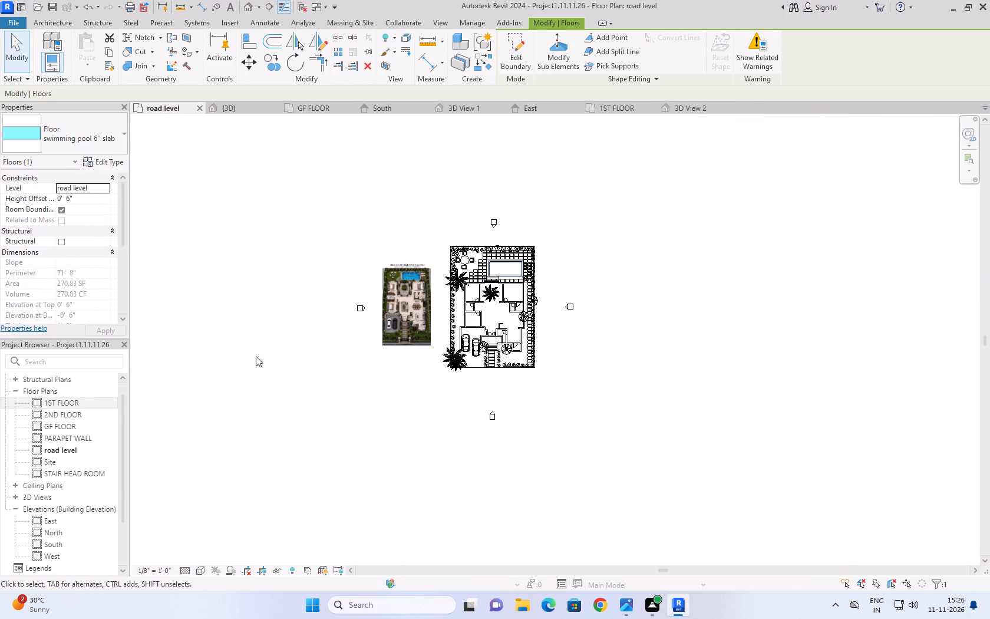
scroll(433, 286, "up", 10)
scroll(443, 251, "down", 5)
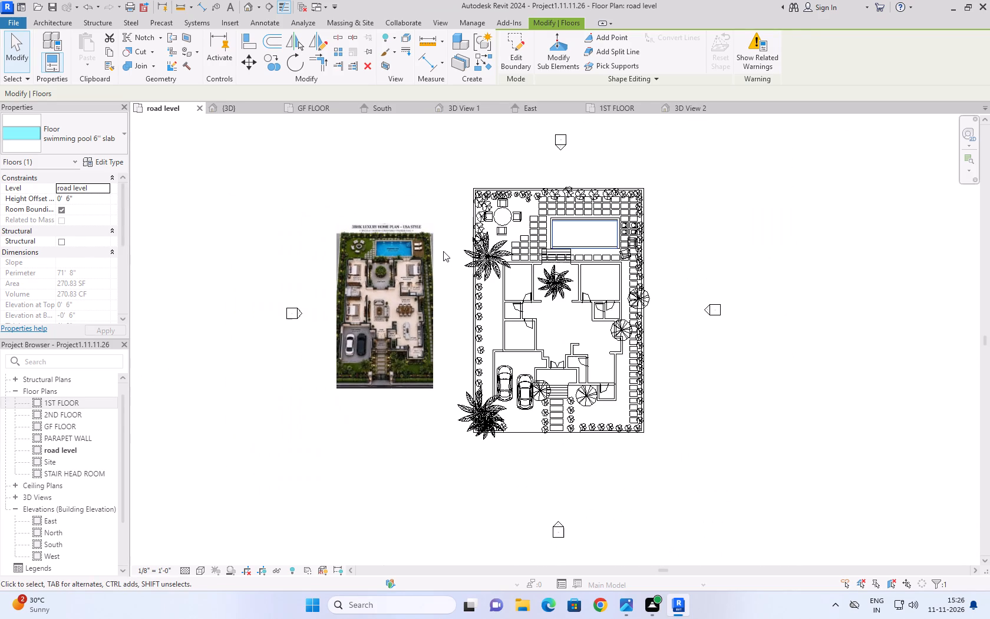
scroll(682, 265, "up", 4)
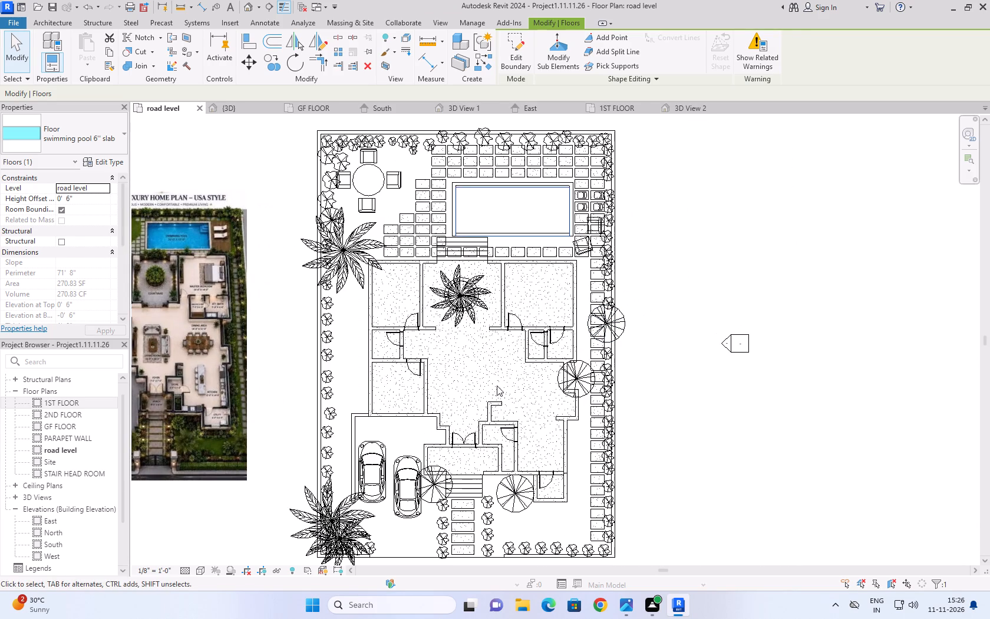
left_click(240, 110)
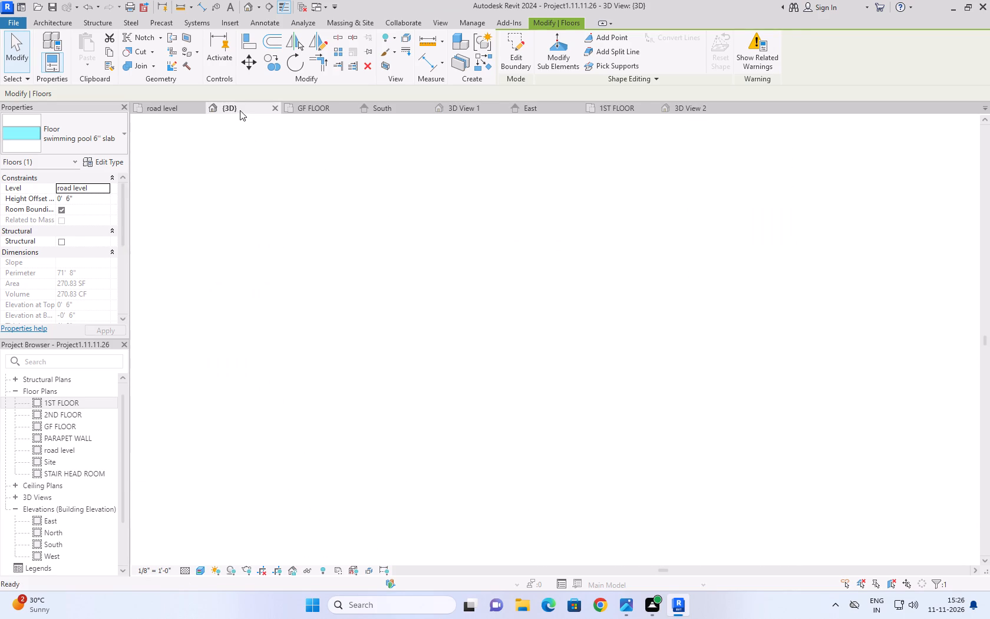
scroll(415, 332, "down", 4)
scroll(448, 335, "up", 10)
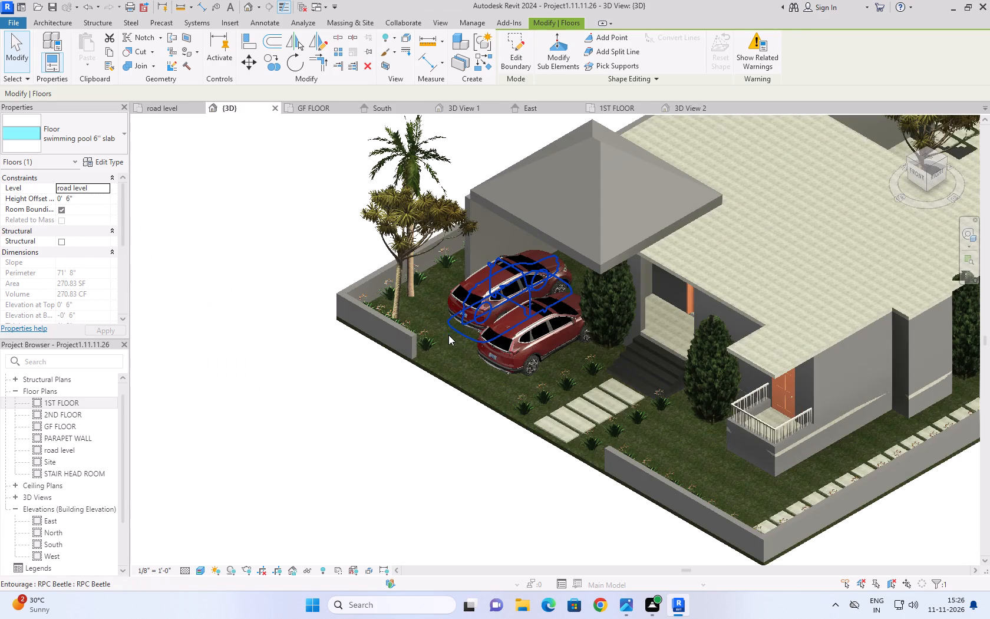
left_click(449, 382)
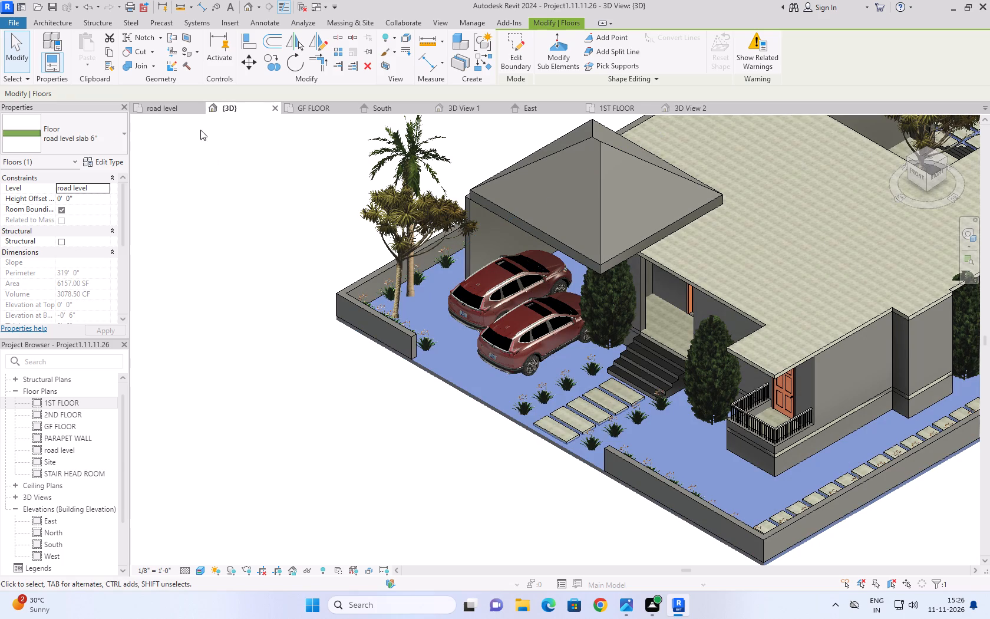
left_click(164, 110)
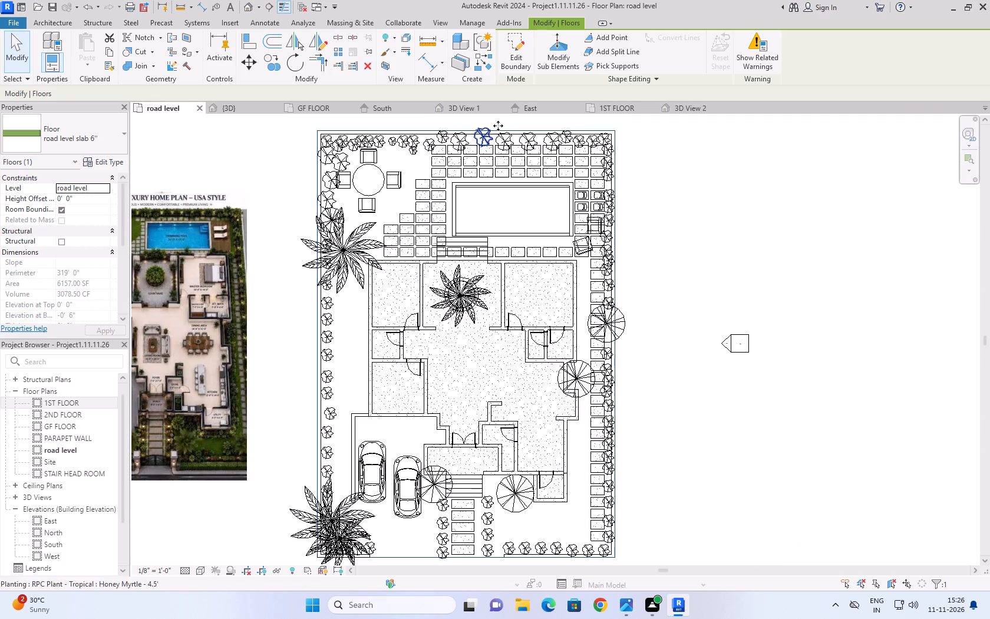
left_click(519, 64)
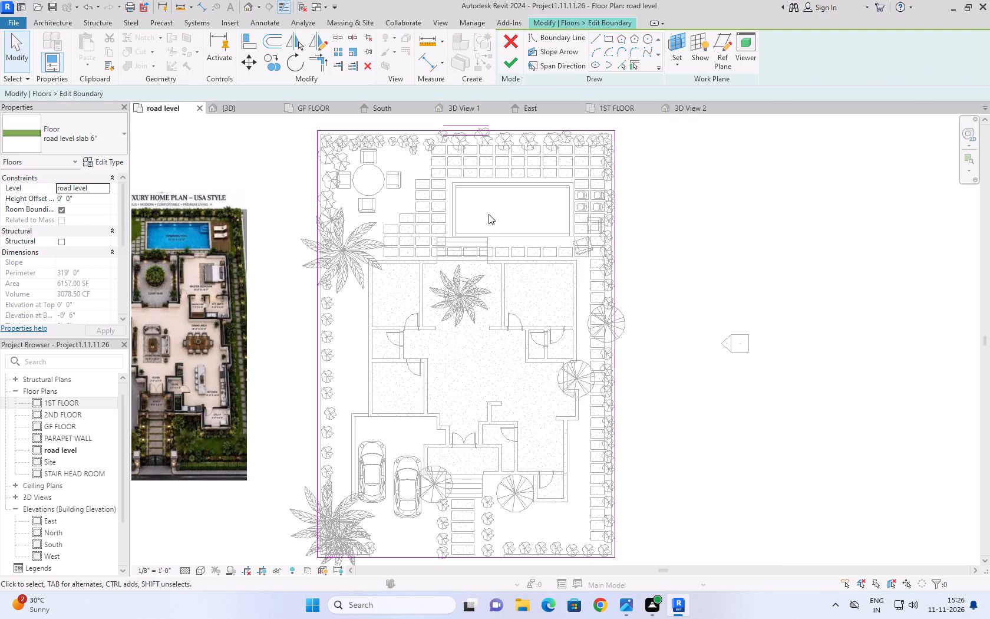
middle_click_drag(668, 195, 511, 236)
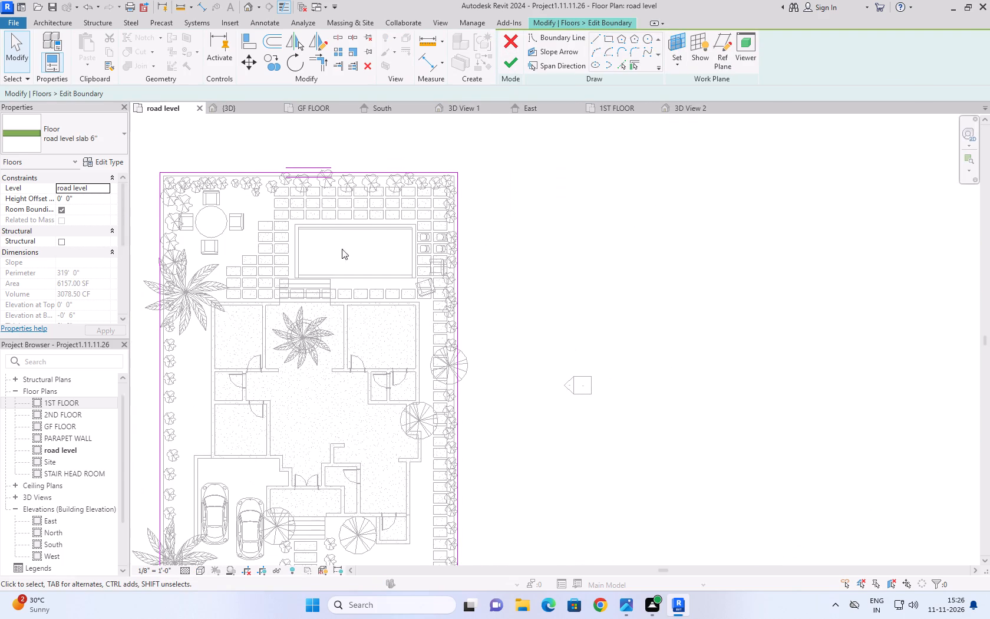
left_click(608, 39)
scroll(345, 251, "up", 7)
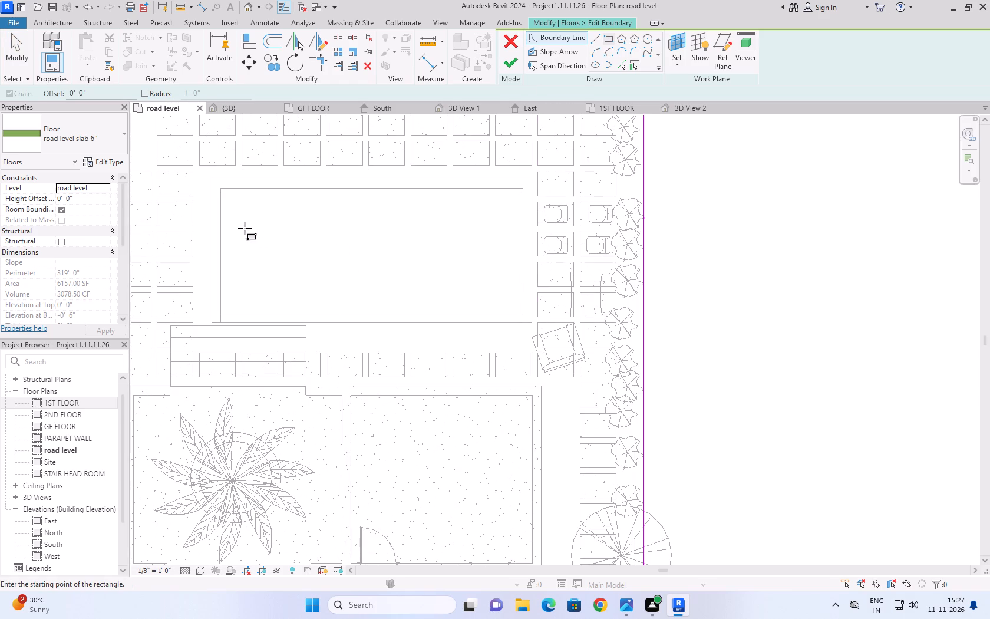
scroll(256, 225, "down", 7)
scroll(248, 219, "up", 9)
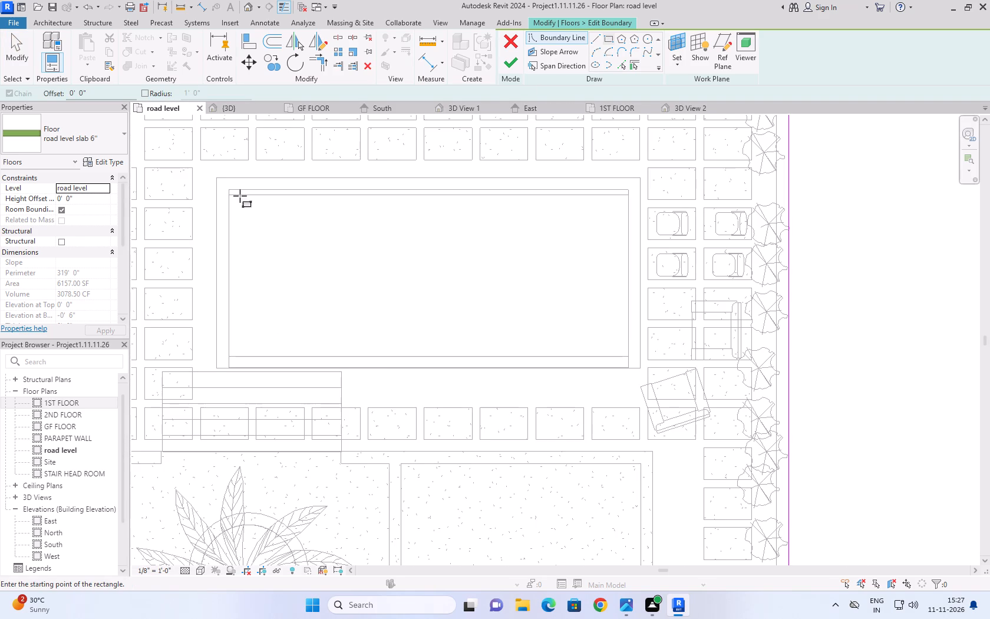
left_click(230, 189)
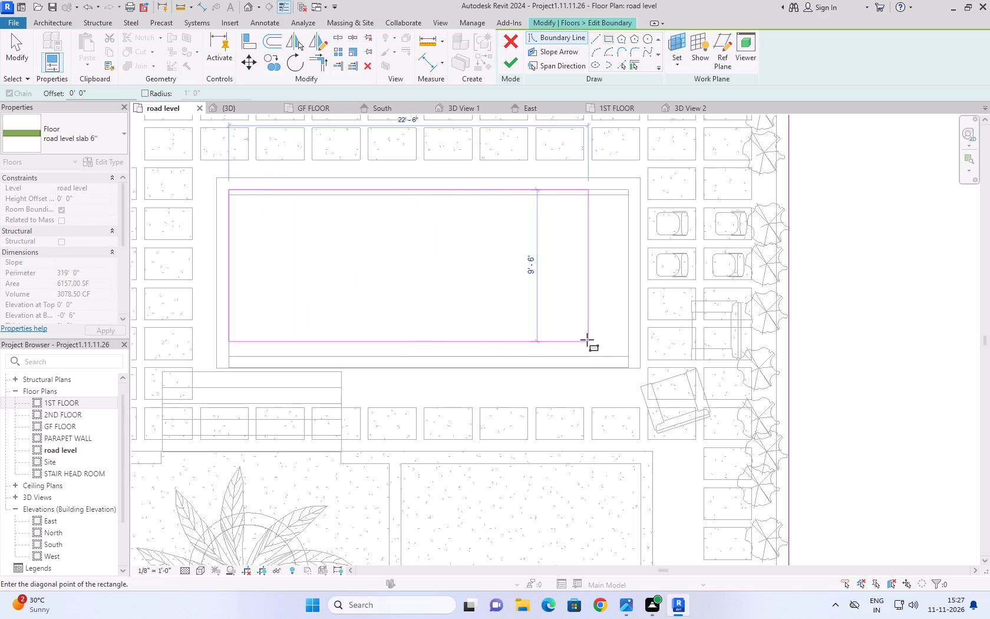
left_click(627, 361)
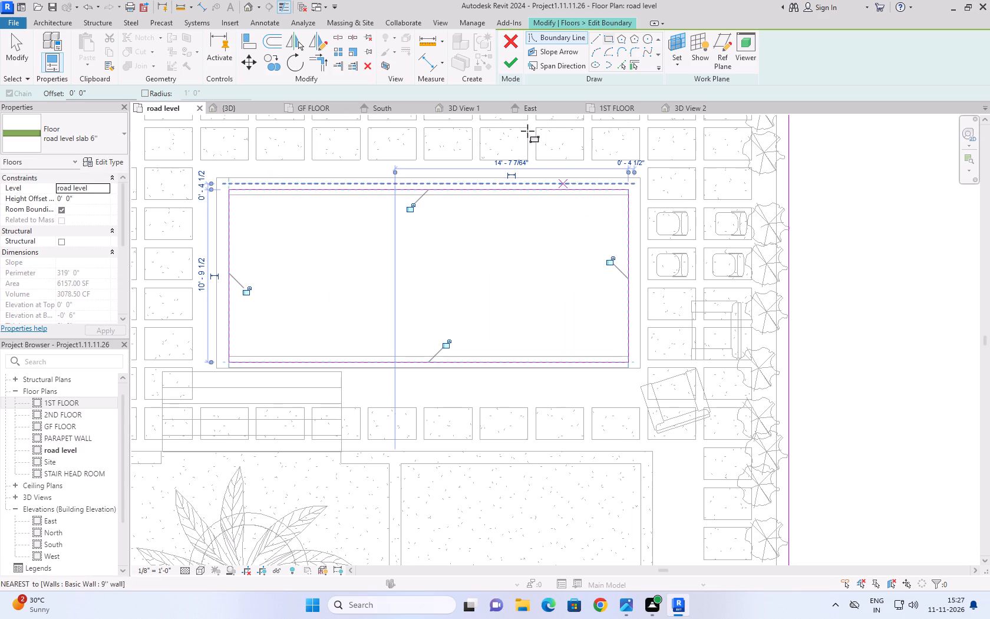
left_click(506, 53)
scroll(395, 235, "down", 7)
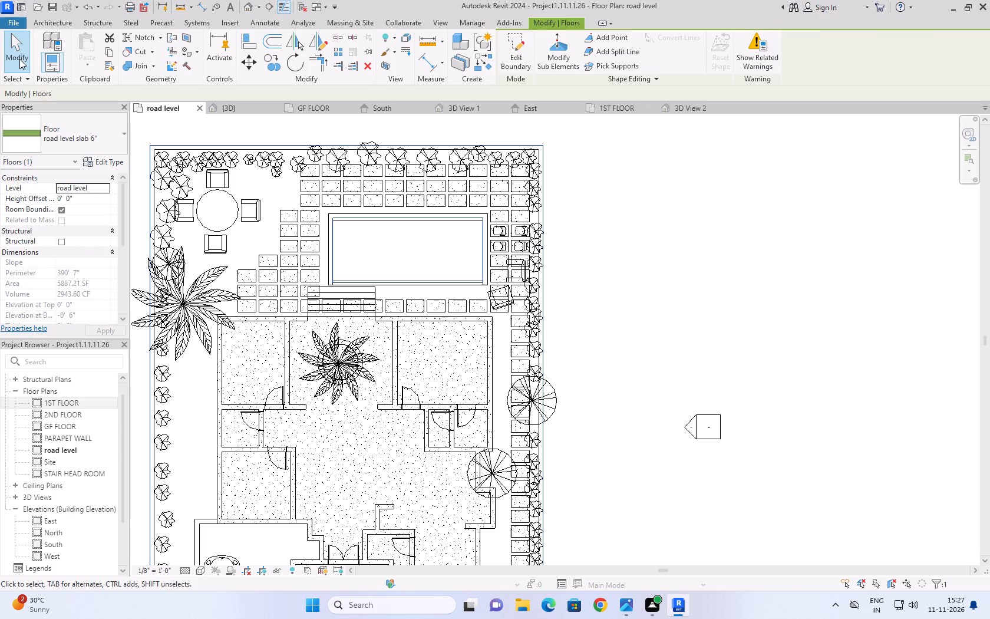
left_click(19, 58)
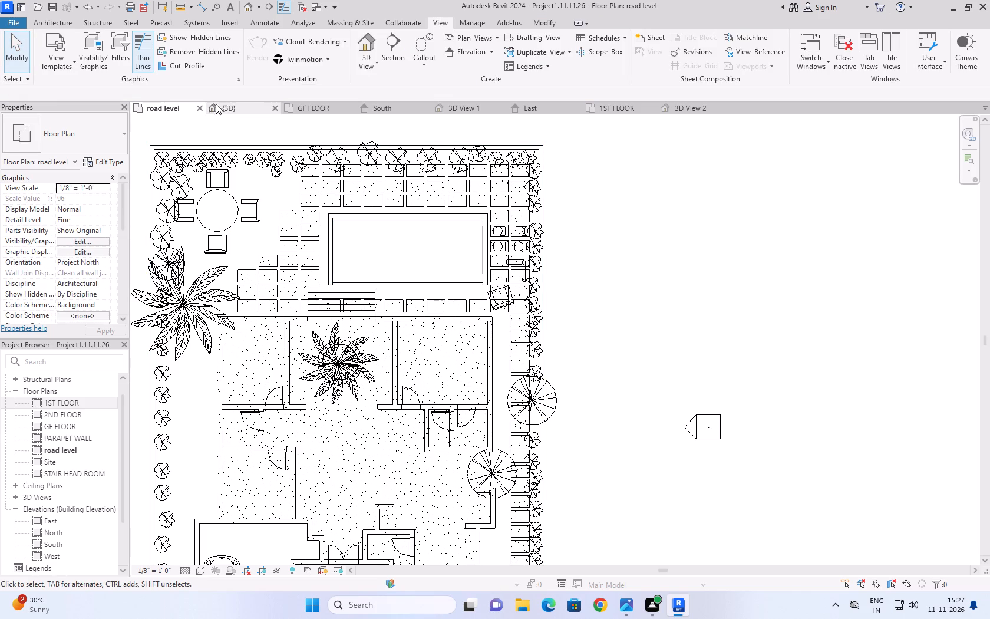
Check the pool opening in 3D, and delete the swimming pool 6'' slab in the road level plan.
left_click(226, 101)
left_click(228, 101)
left_click(232, 104)
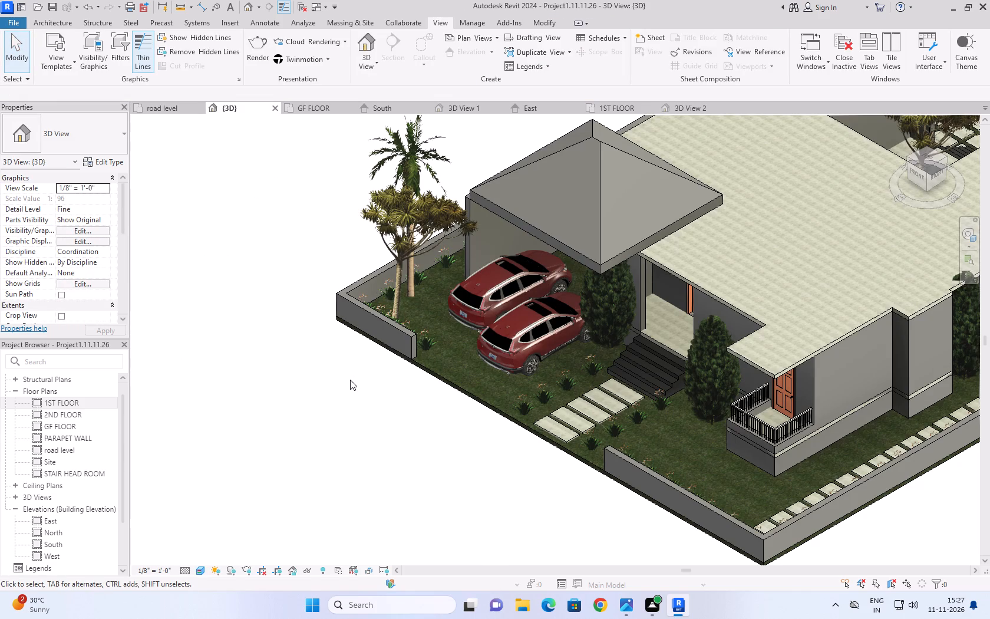
middle_click_drag(350, 380, 796, 325, "shift")
scroll(796, 325, "down", 5)
scroll(397, 307, "up", 4)
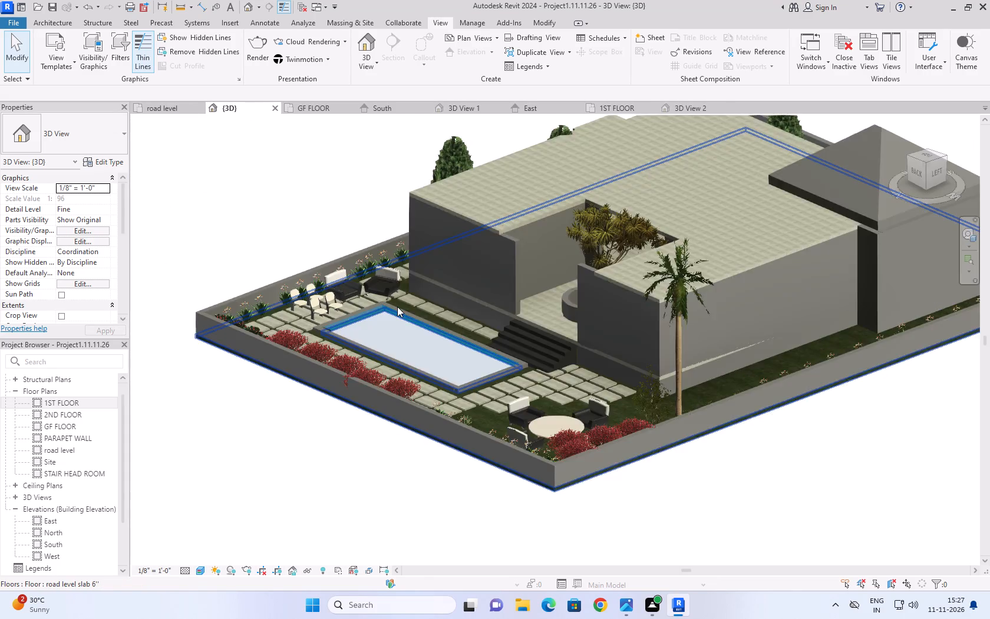
scroll(397, 307, "up", 4)
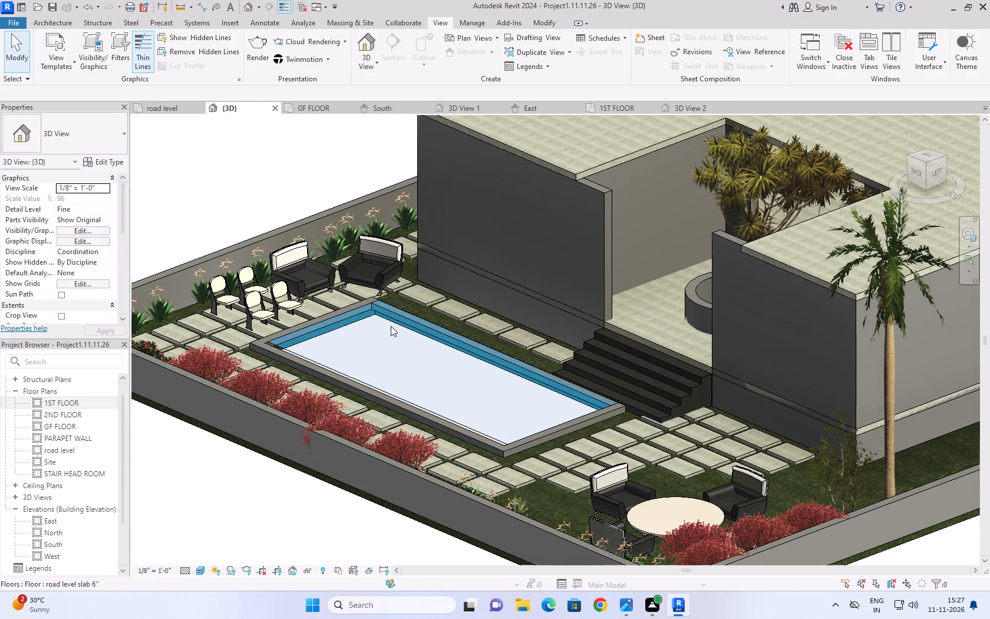
left_click(173, 110)
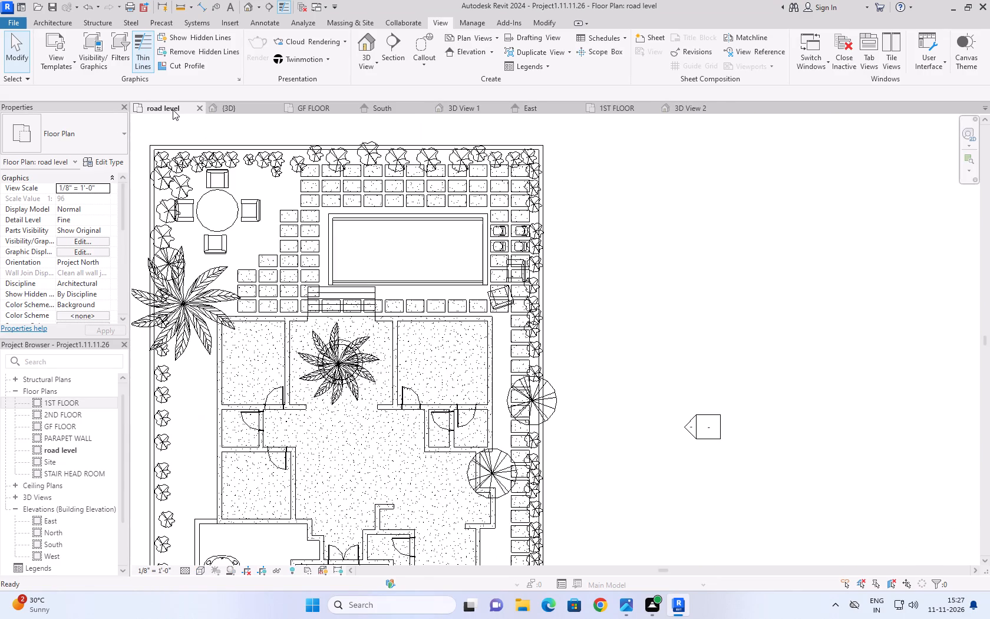
scroll(385, 236, "down", 3)
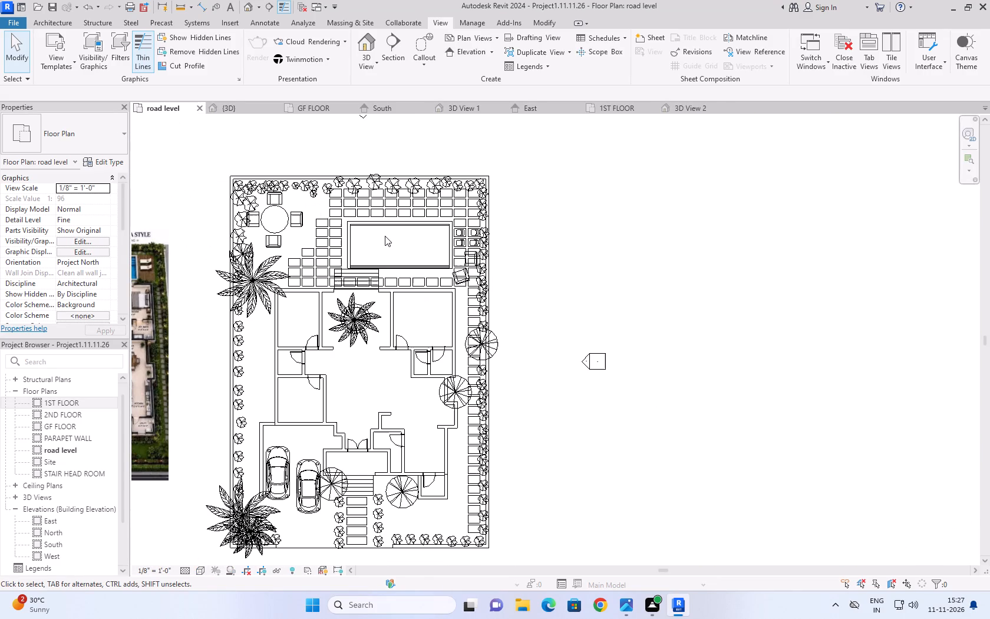
scroll(384, 251, "up", 3)
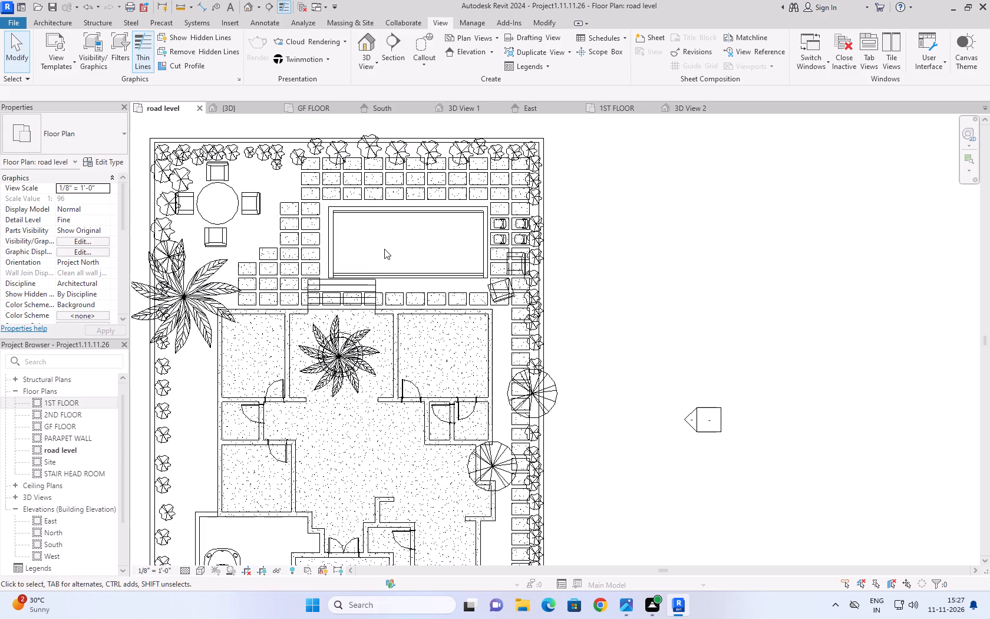
left_click(392, 215)
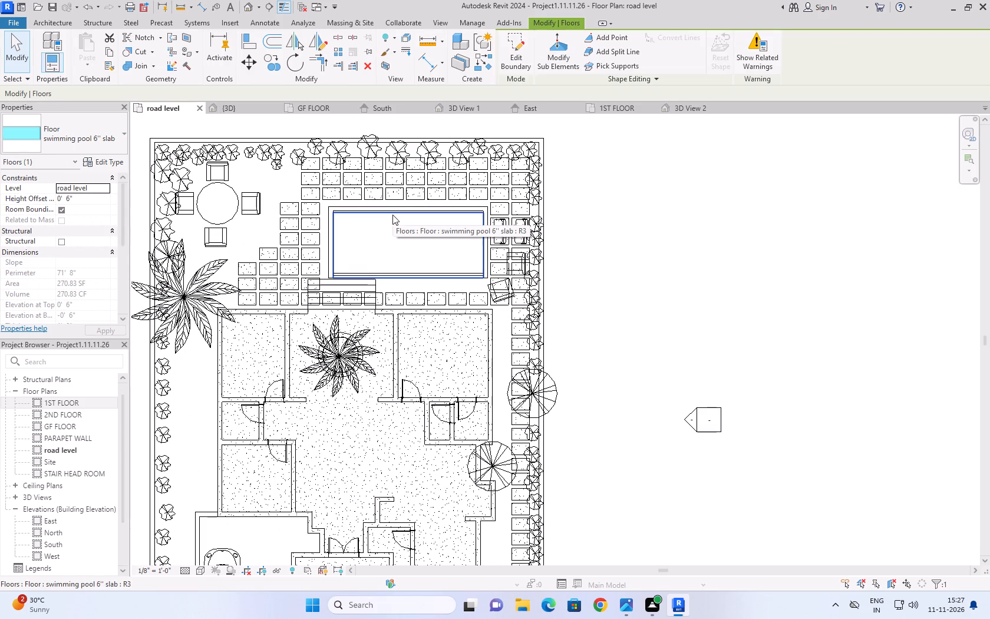
key("Delete")
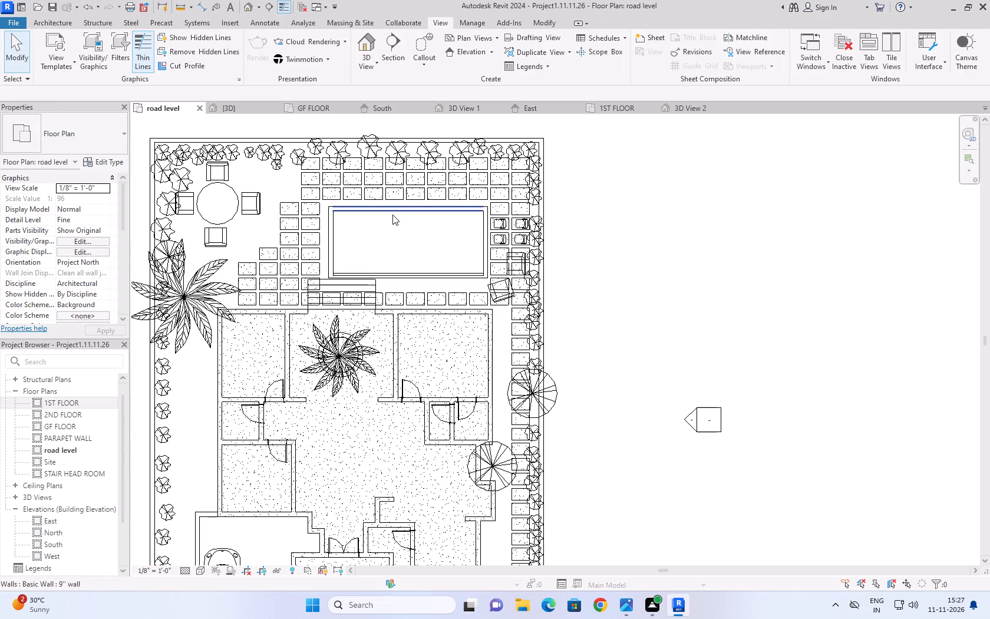
Delete the 9'' wall along the house side of the swimming pool.
left_click(398, 272)
left_click(419, 235)
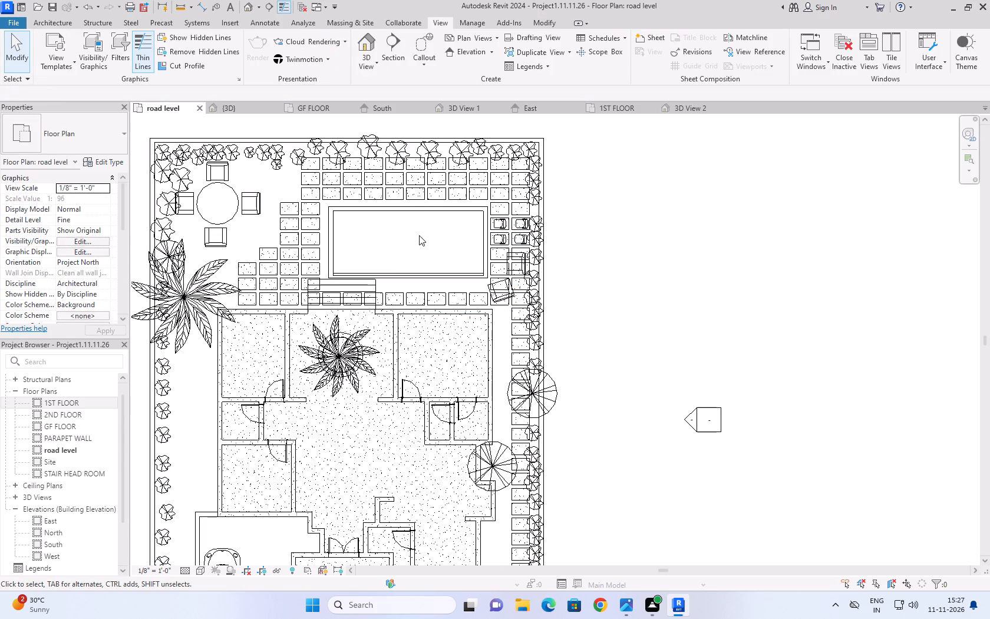
scroll(391, 258, "up", 10)
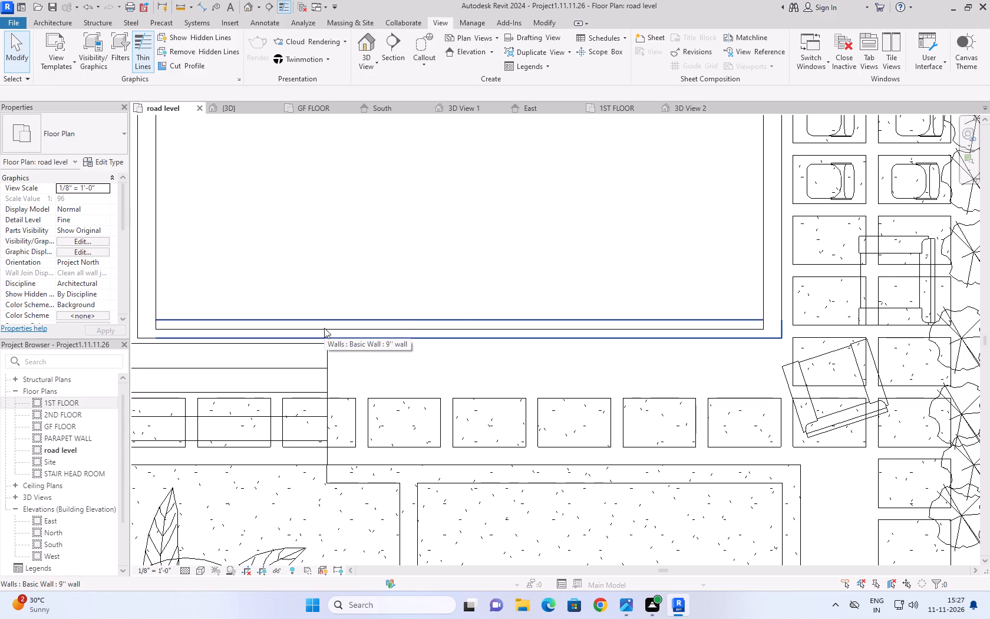
left_click(324, 328)
scroll(324, 328, "down", 4)
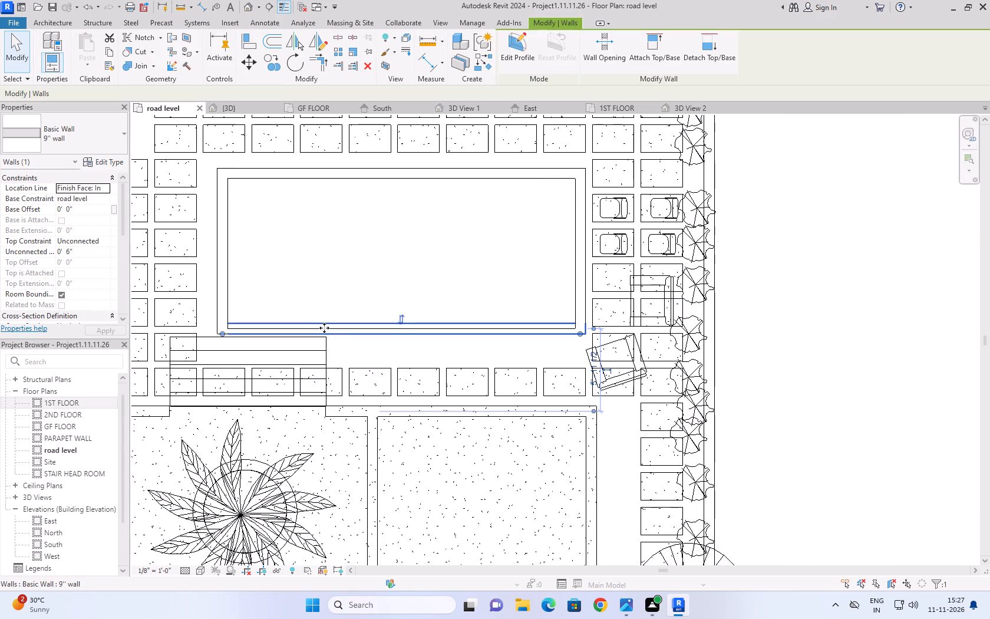
scroll(324, 328, "down", 3)
left_click(342, 298)
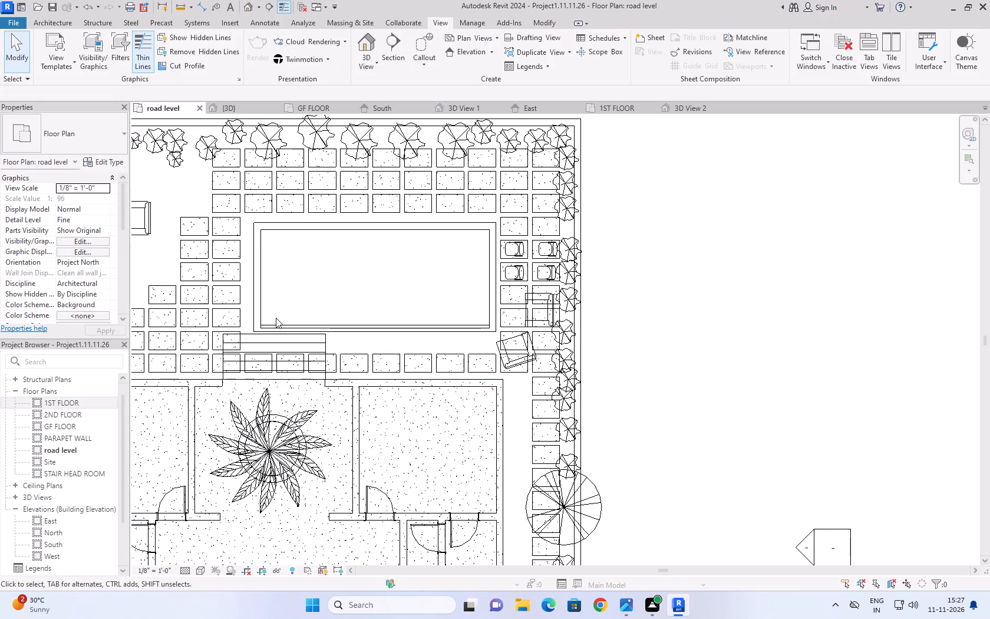
scroll(276, 318, "up", 9)
left_click(265, 341)
scroll(348, 294, "down", 2)
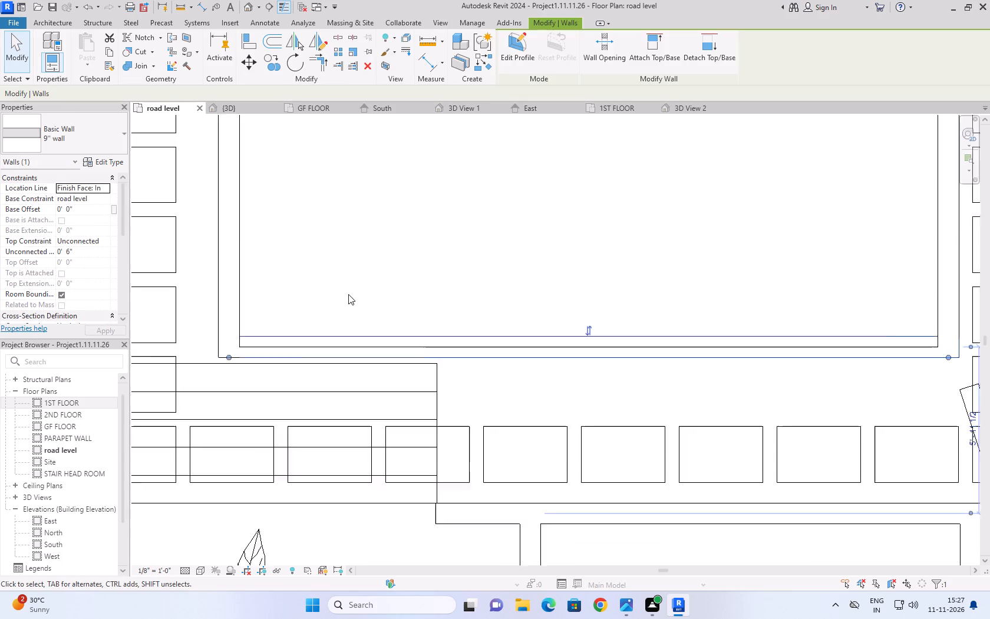
scroll(348, 294, "down", 7)
key("Delete")
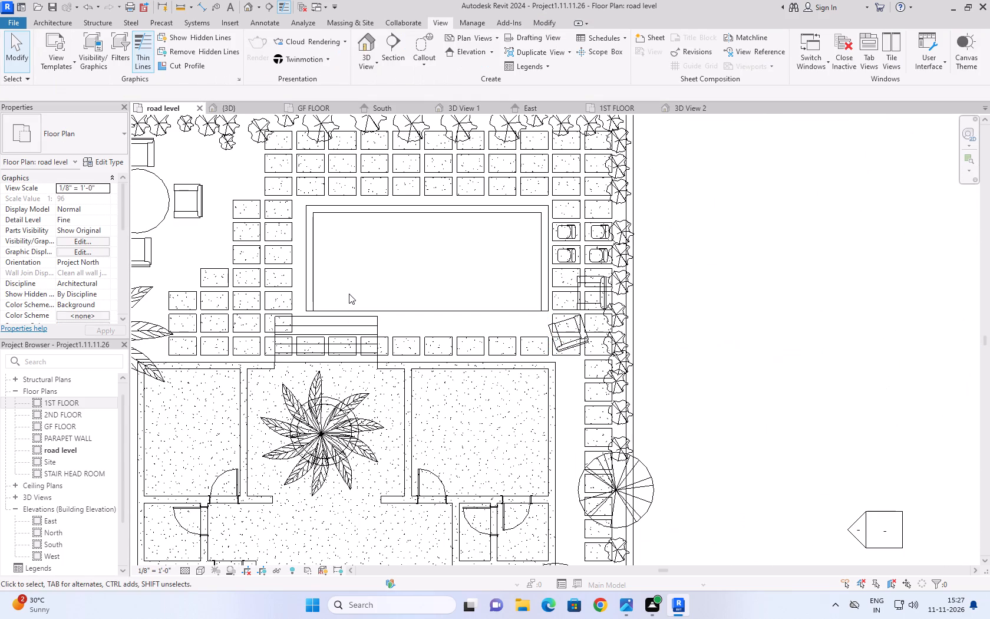
Draw a 9'' wall 25' long along the open house side of the swimming pool, between its two side walls.
left_click(457, 307)
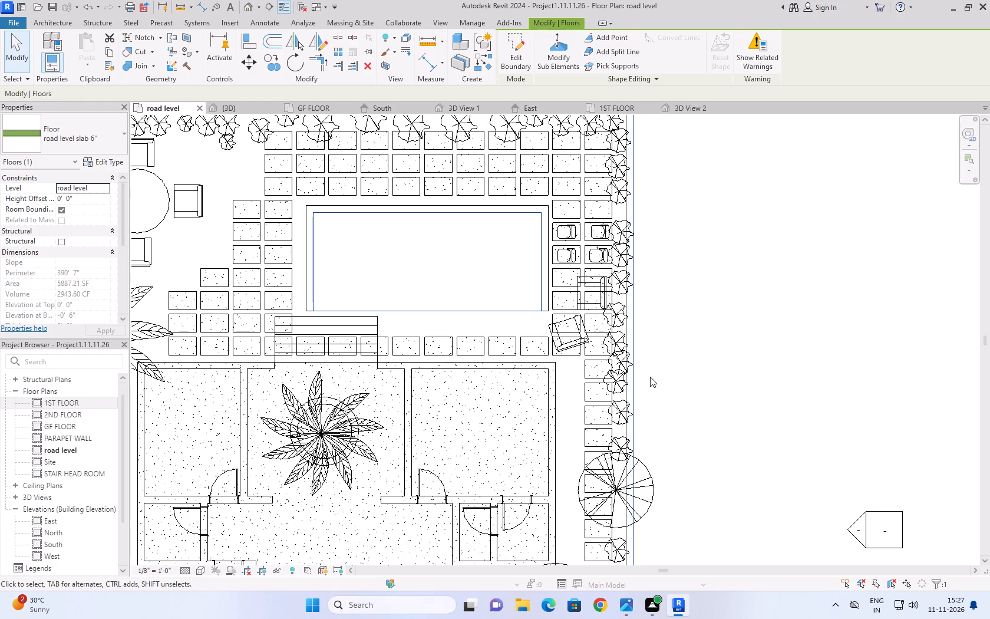
left_click(783, 278)
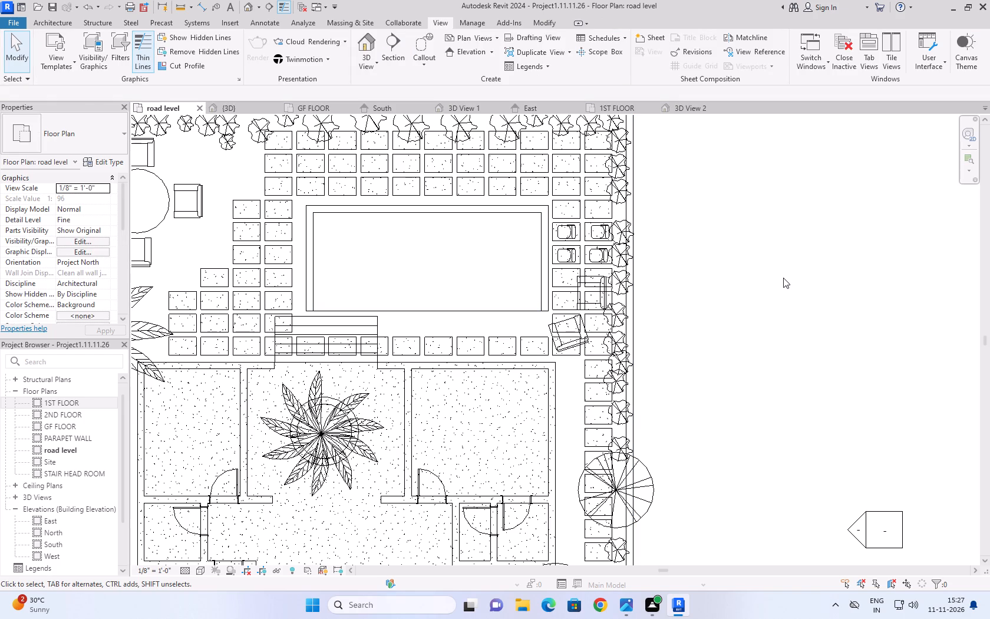
type("wa")
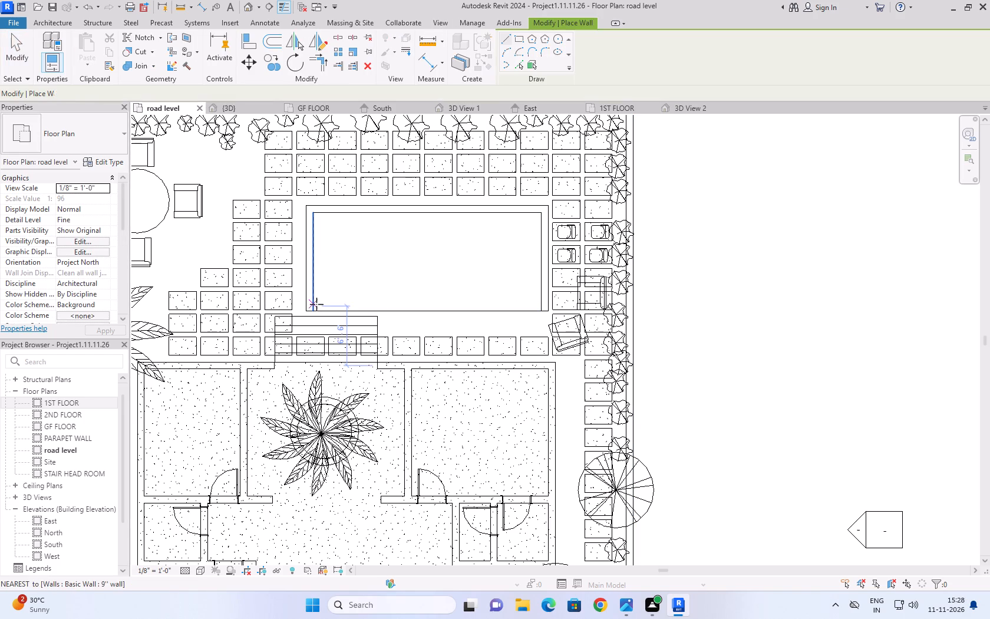
left_click(315, 305)
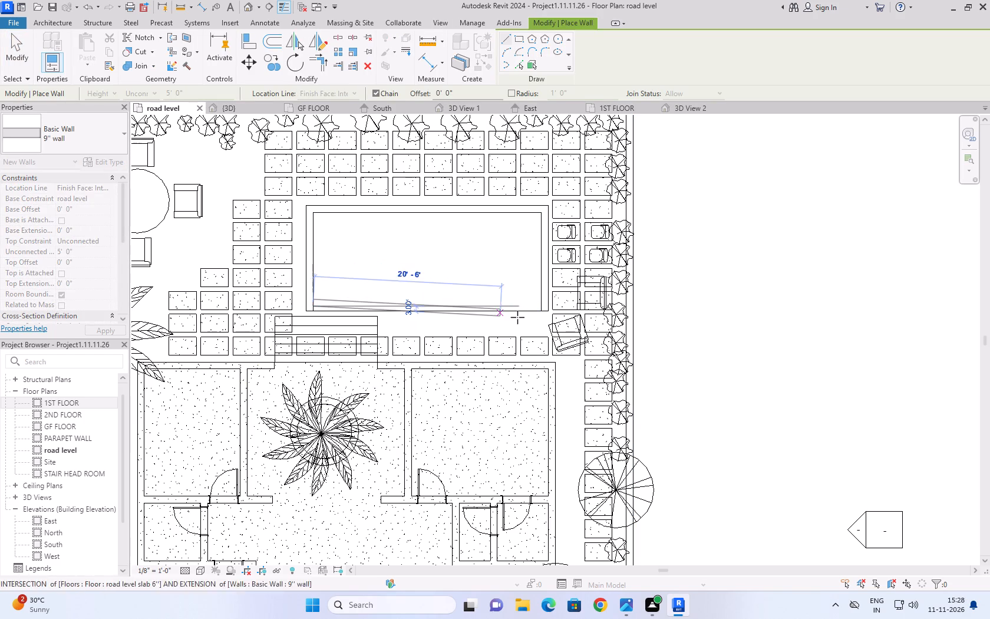
key("space")
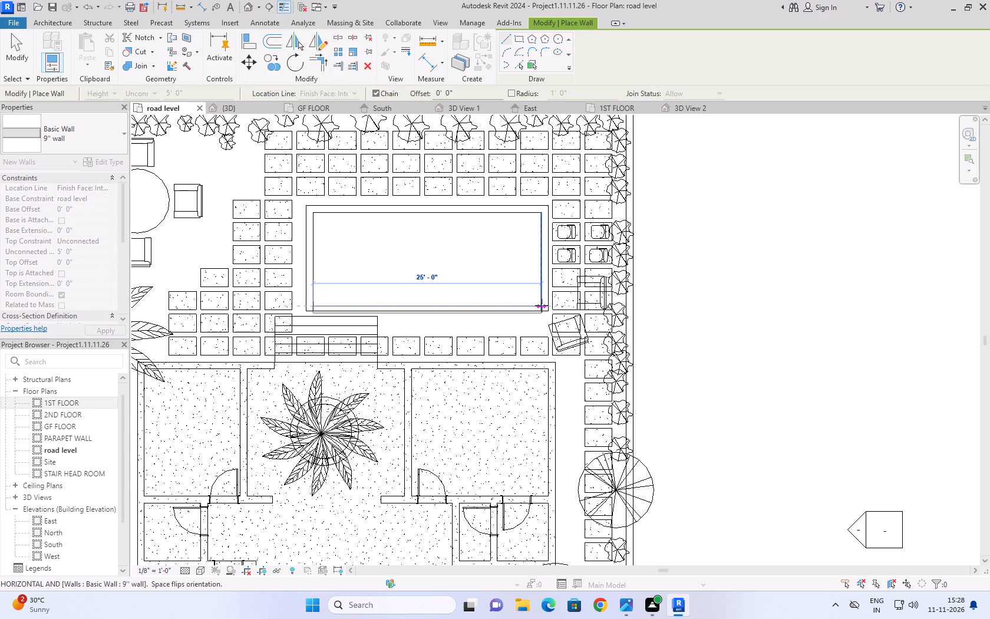
left_click(542, 305)
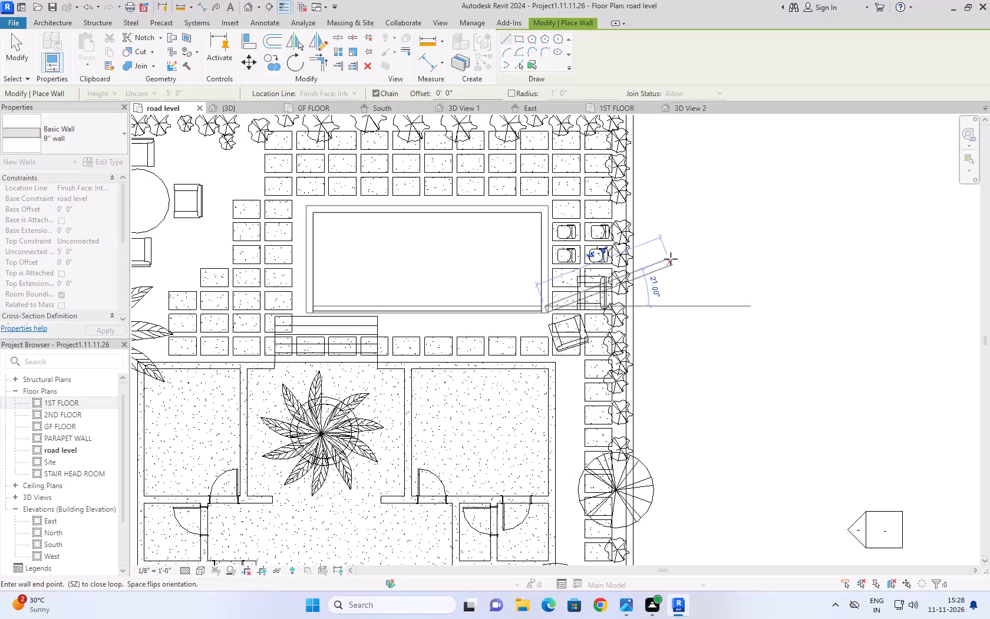
key("Escape")
key("Escape")
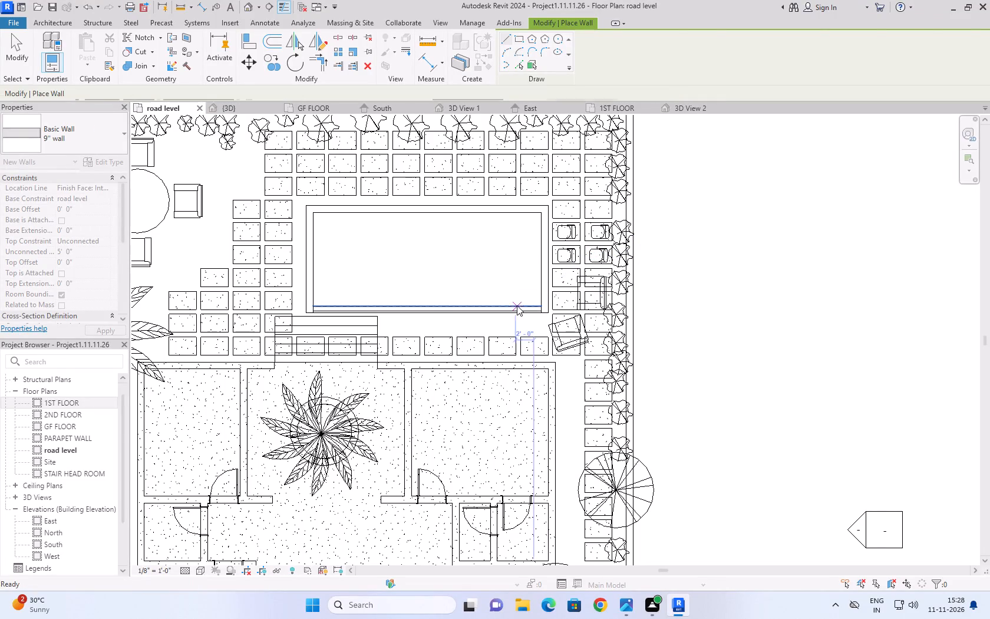
key("Escape")
Nudge the new 9'' pool wall slightly towards the pool to line it up with the ends of the side walls.
scroll(523, 300, "up", 8)
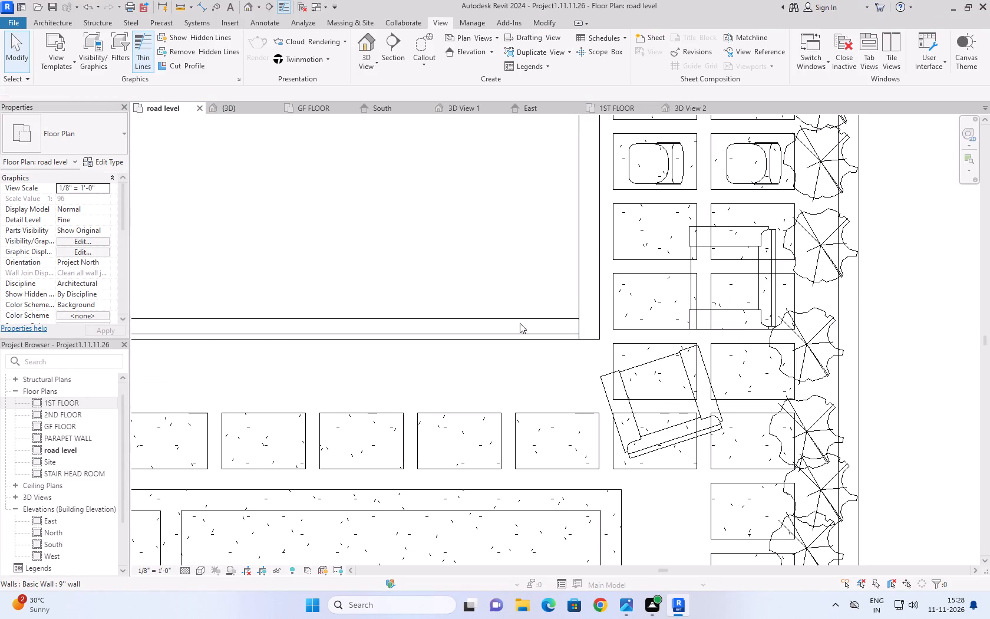
left_click(521, 318)
key("Up")
key("Up")
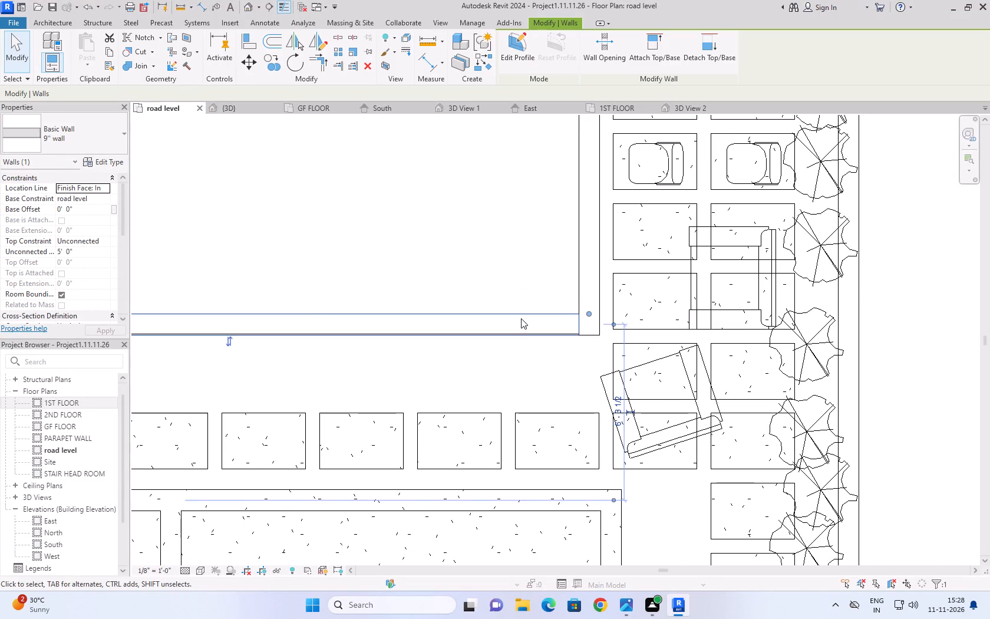
key("Up")
key("Up")
key("Down")
key("Down")
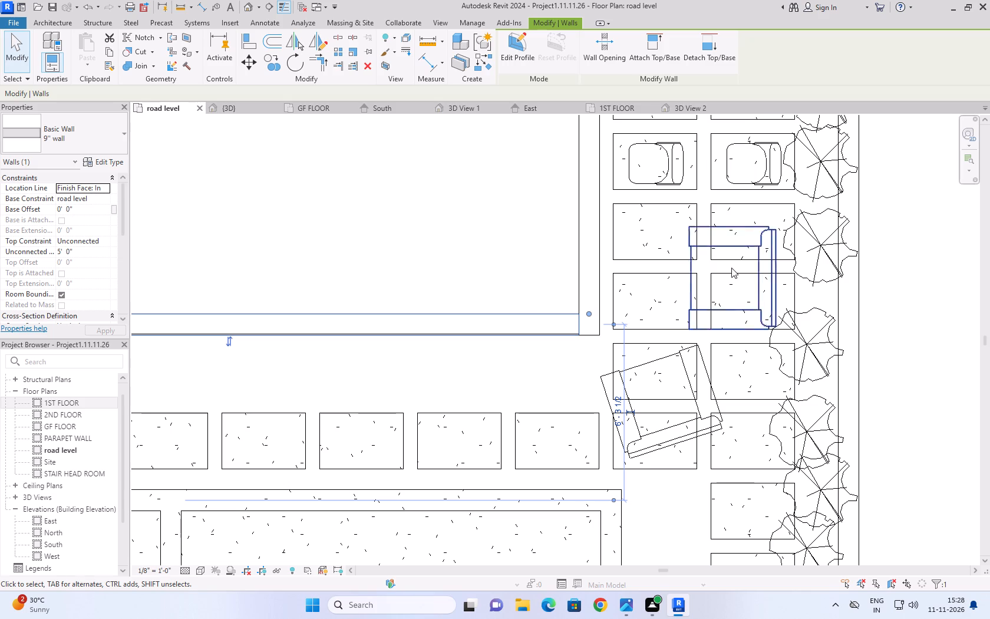
left_click(918, 264)
Examine the swimming pool walls and the opening in the road level slab 6'' in the 3D view.
scroll(918, 264, "down", 8)
left_click(643, 235)
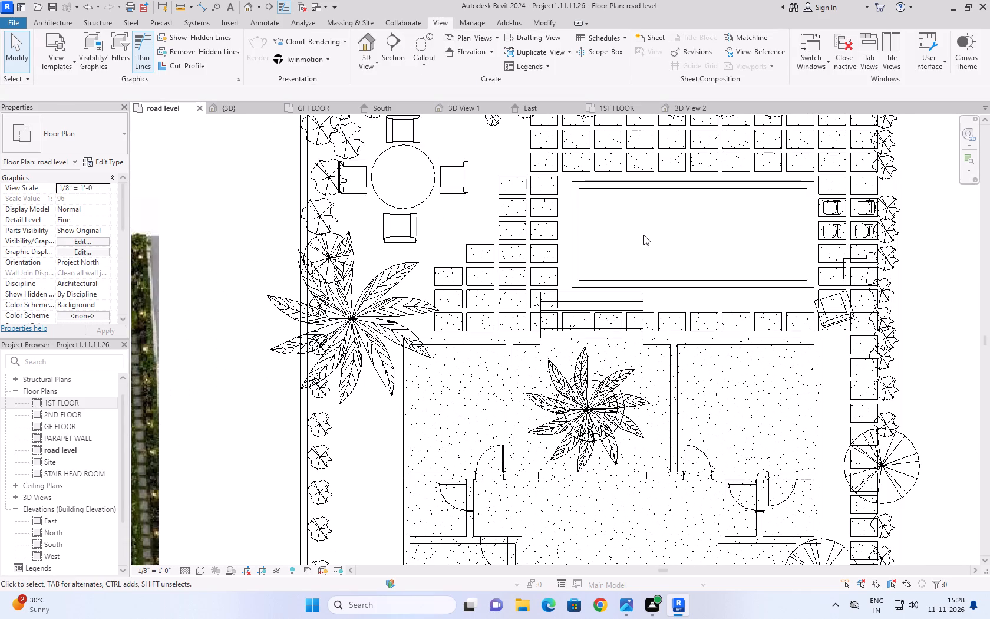
scroll(642, 216, "down", 7)
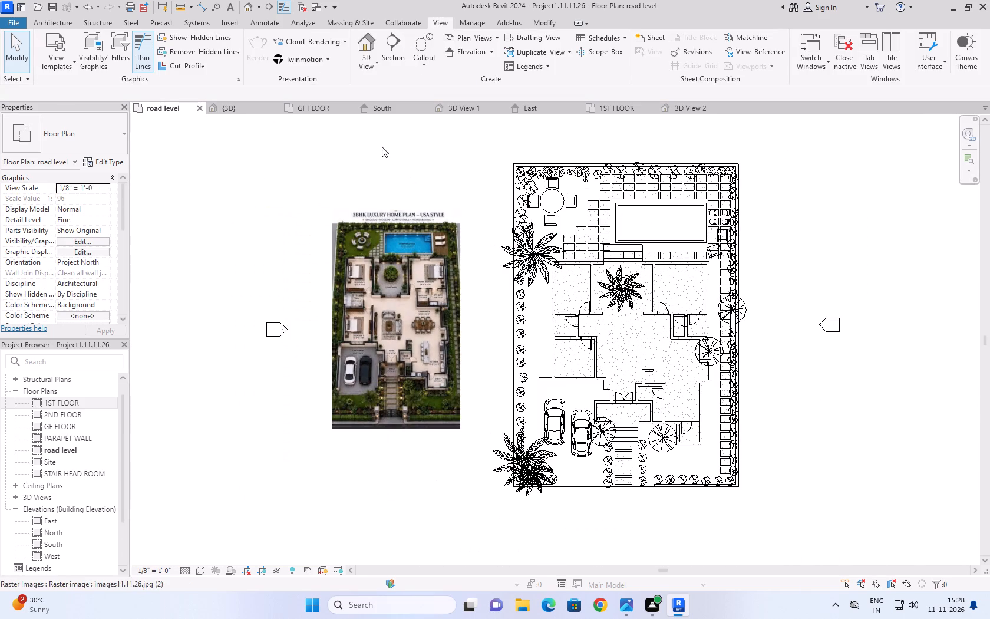
left_click(226, 110)
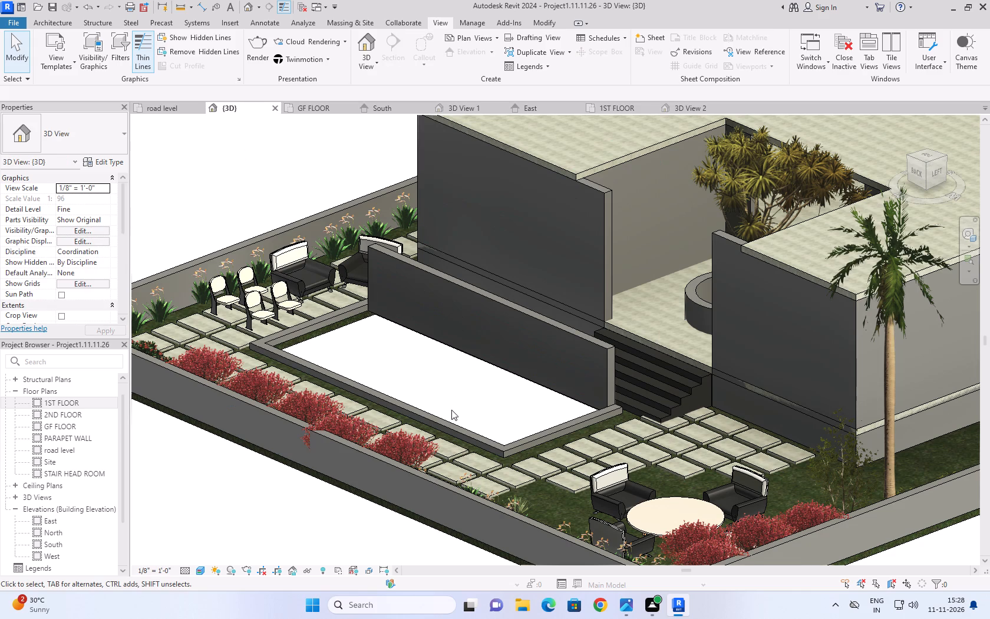
scroll(306, 336, "up", 9)
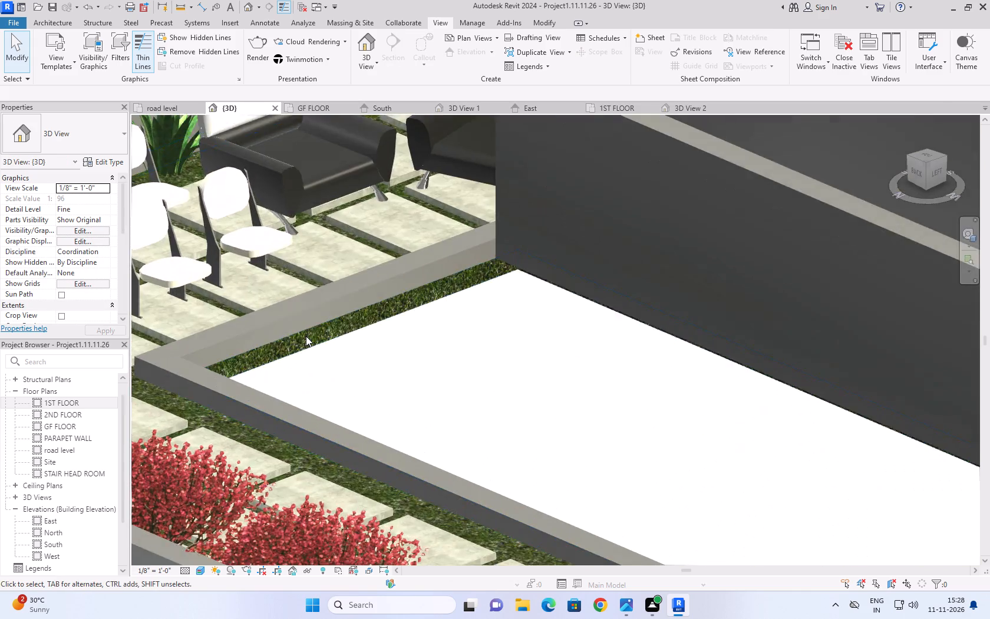
scroll(306, 336, "up", 3)
left_click(305, 358)
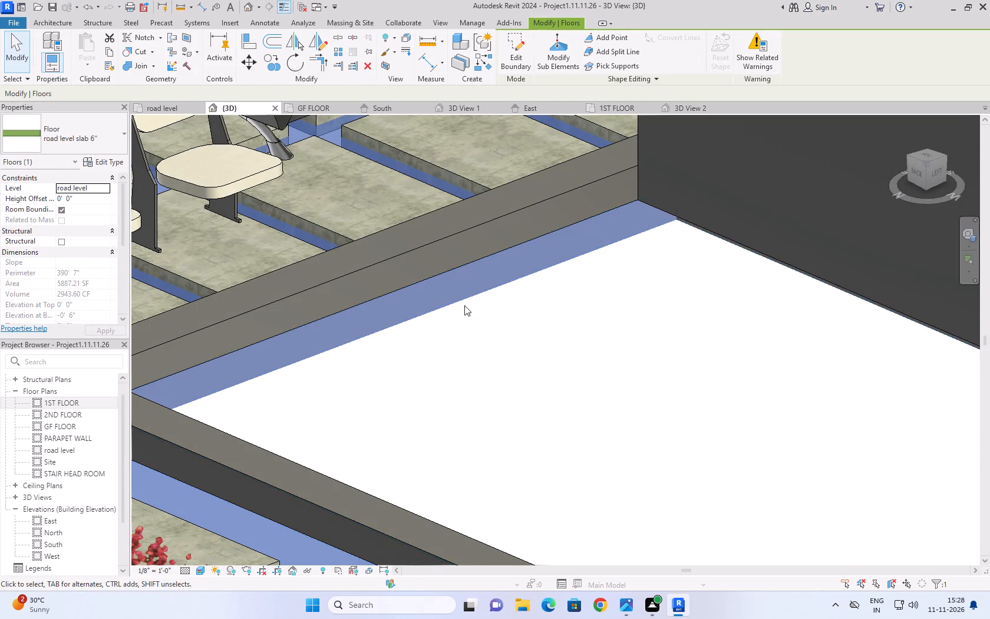
scroll(471, 302, "down", 12)
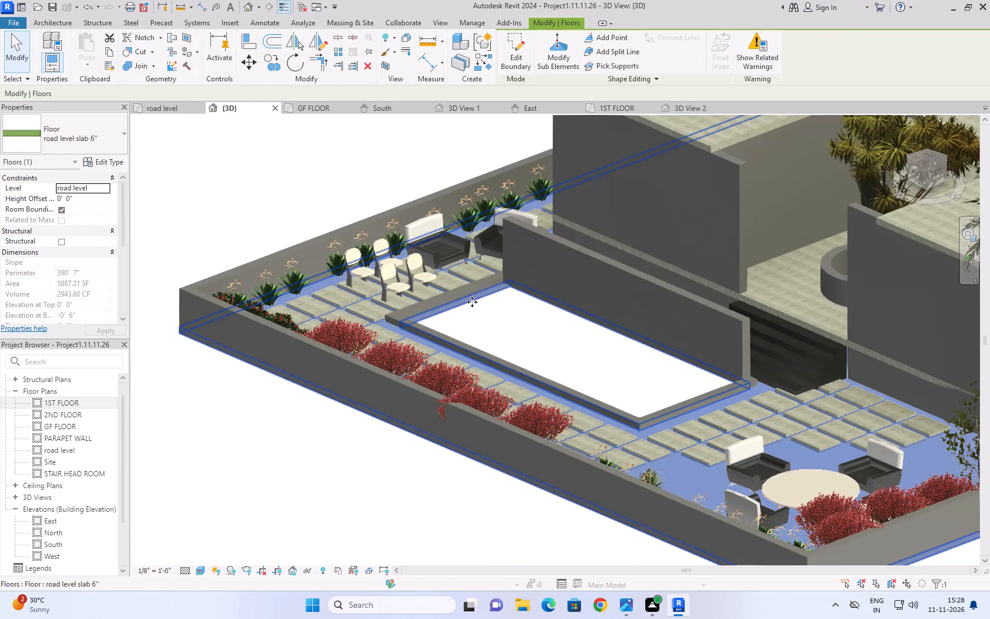
left_click(534, 325)
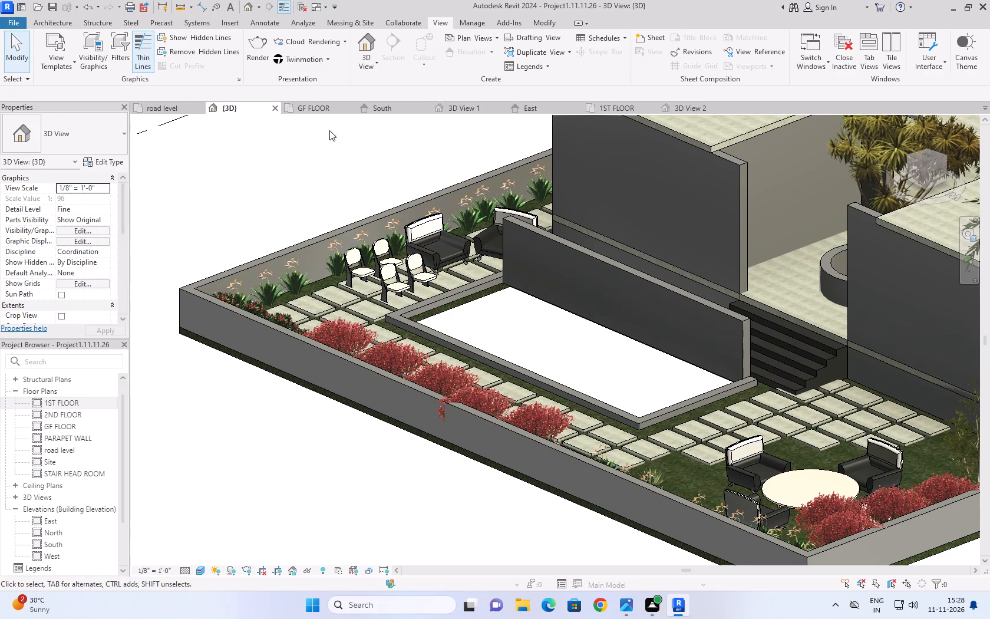
Create a rectangular swimming pool 6'' slab floor about 25' by 10' 1" inside the pool walls in the road level plan.
left_click(159, 107)
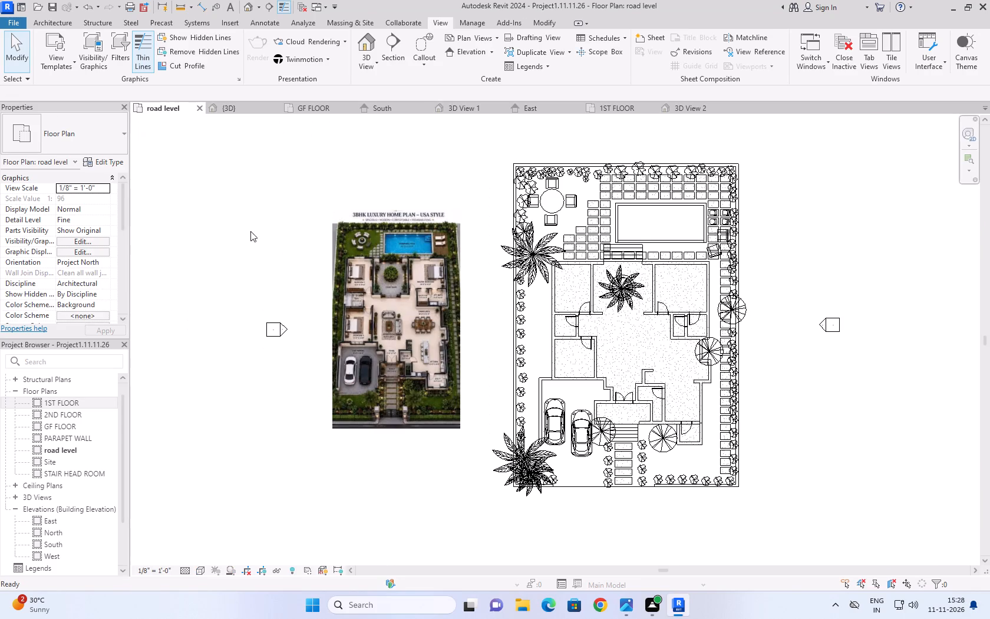
middle_click_drag(644, 213, 189, 264)
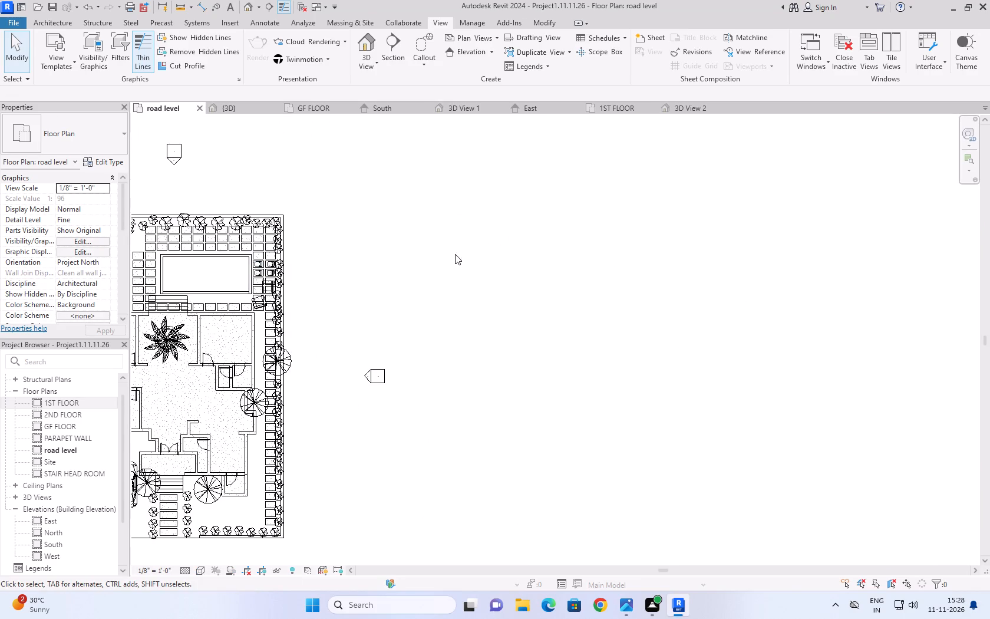
middle_click_drag(457, 254, 574, 238)
left_click(44, 21)
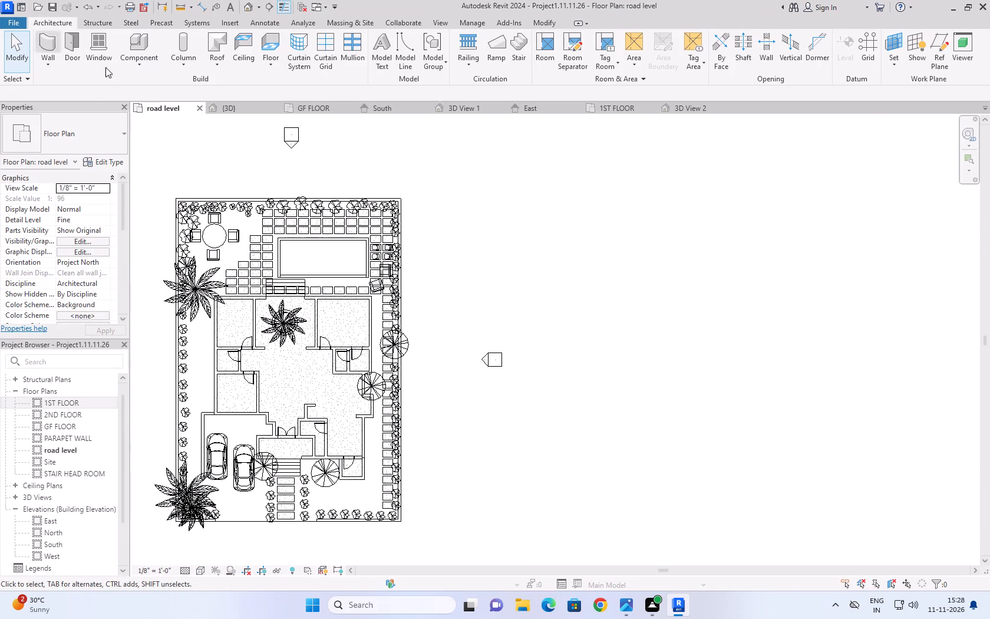
left_click(272, 64)
left_click(283, 82)
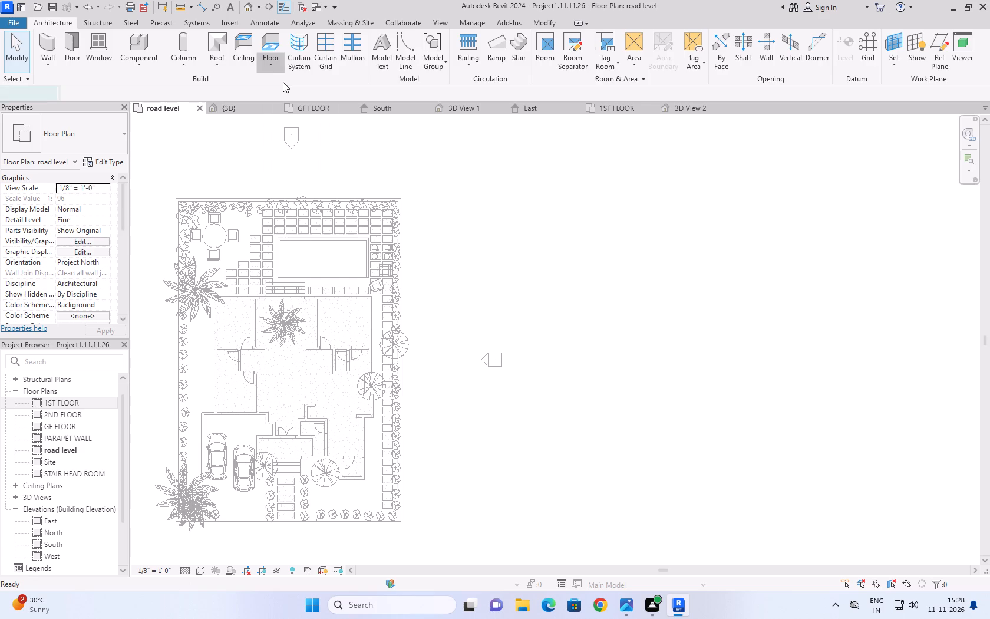
left_click(114, 145)
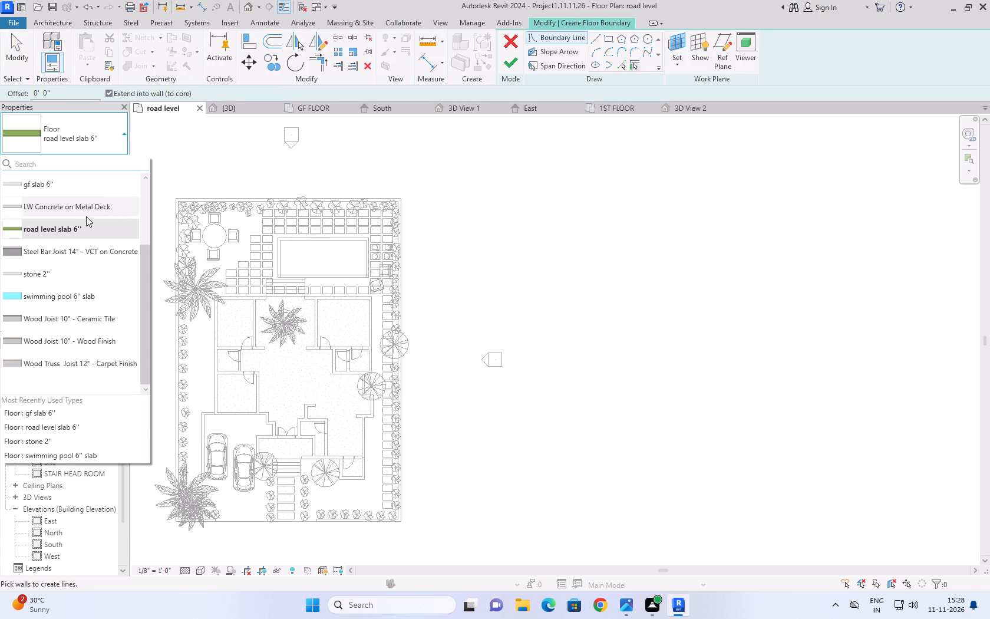
left_click(54, 296)
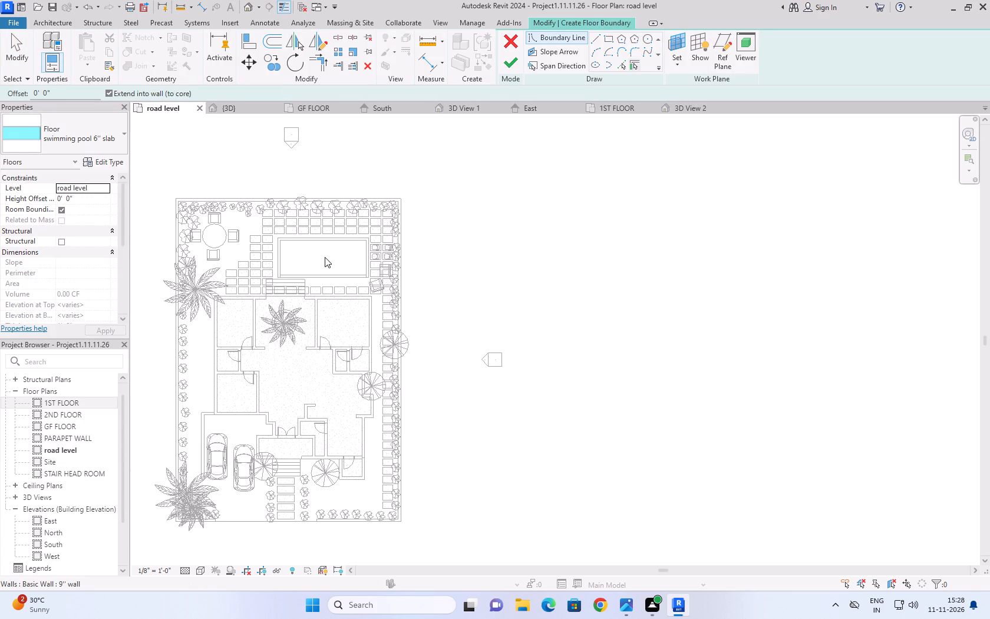
scroll(325, 257, "up", 3)
left_click(608, 38)
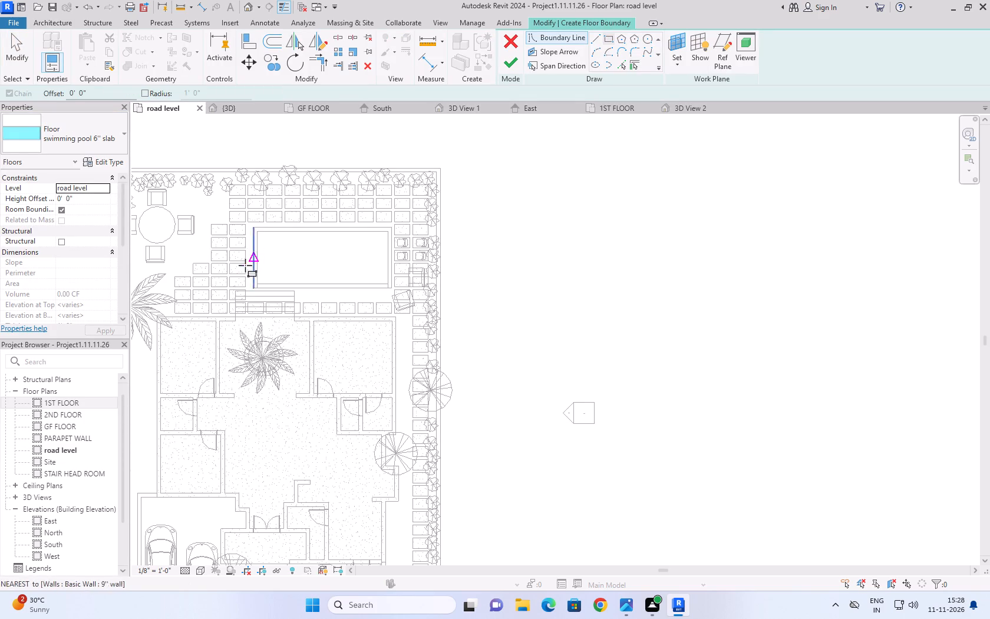
scroll(245, 267, "up", 5)
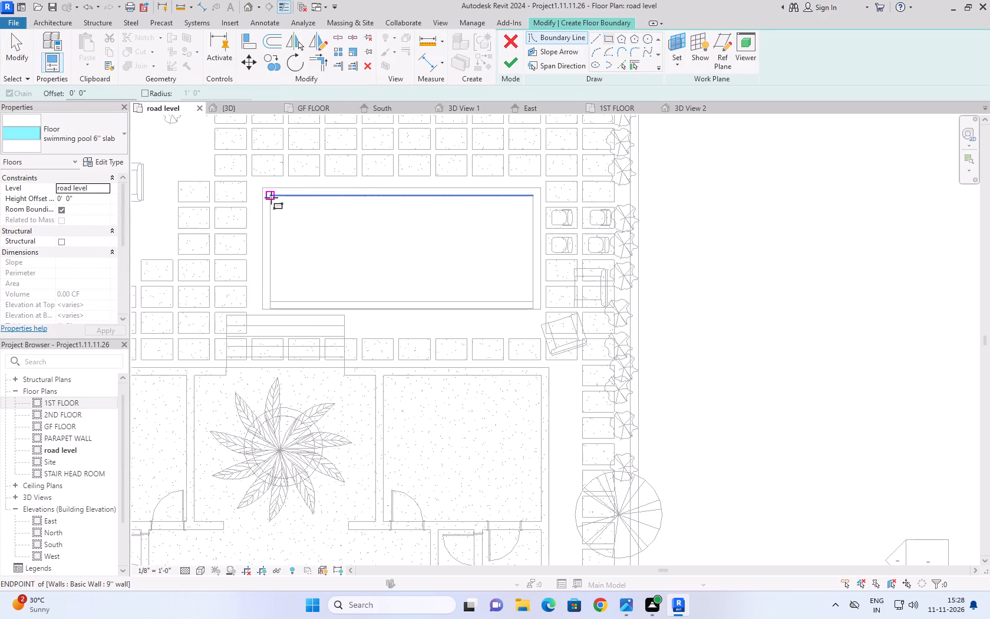
left_click(271, 197)
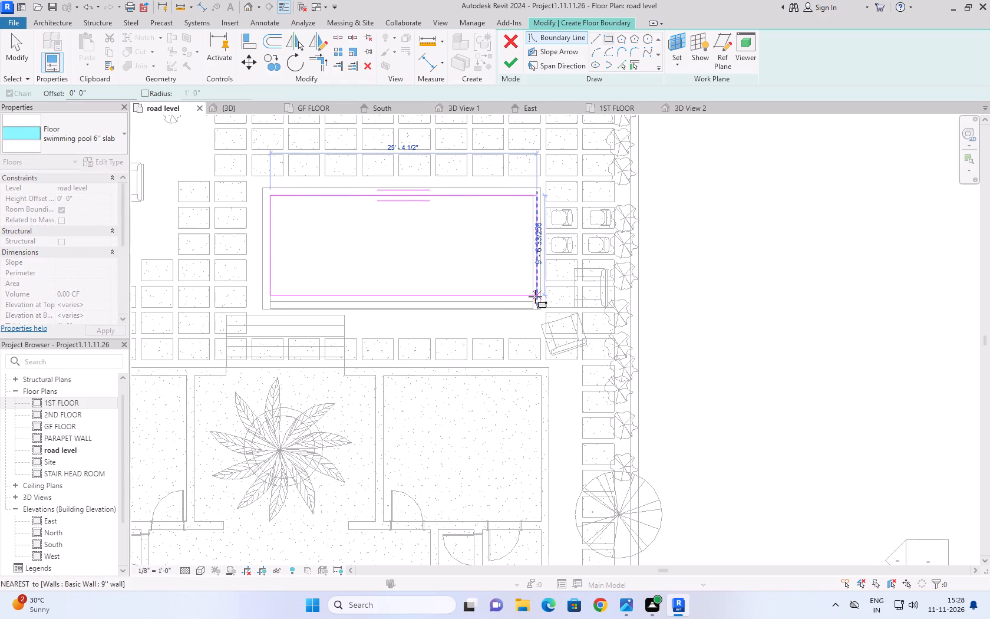
left_click(535, 298)
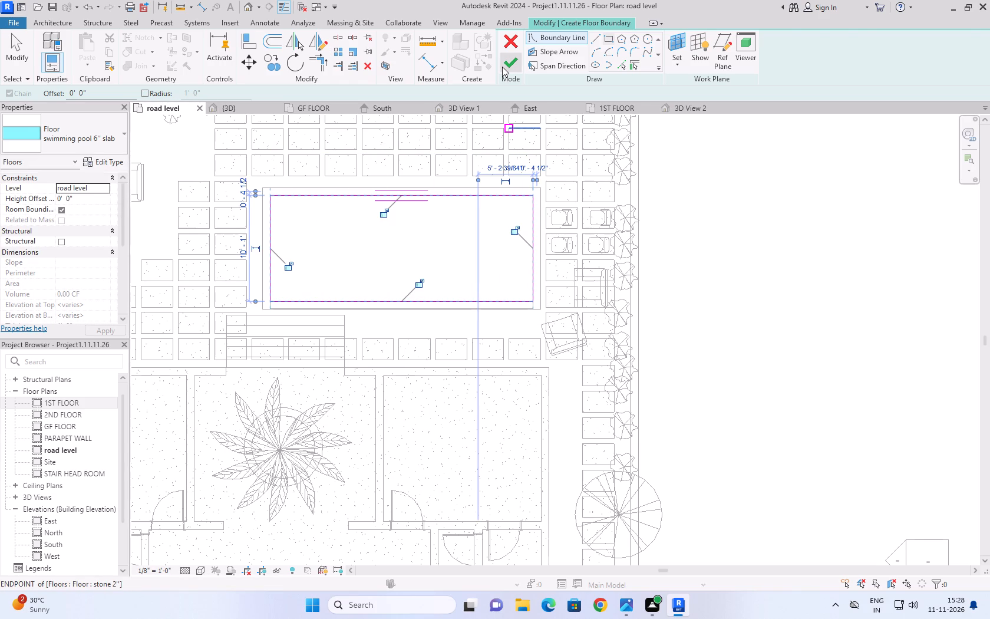
left_click(502, 67)
Examine the new pool slab and the whole plot in 3D from several sides and above, and select the slab to review its properties.
scroll(412, 216, "down", 3)
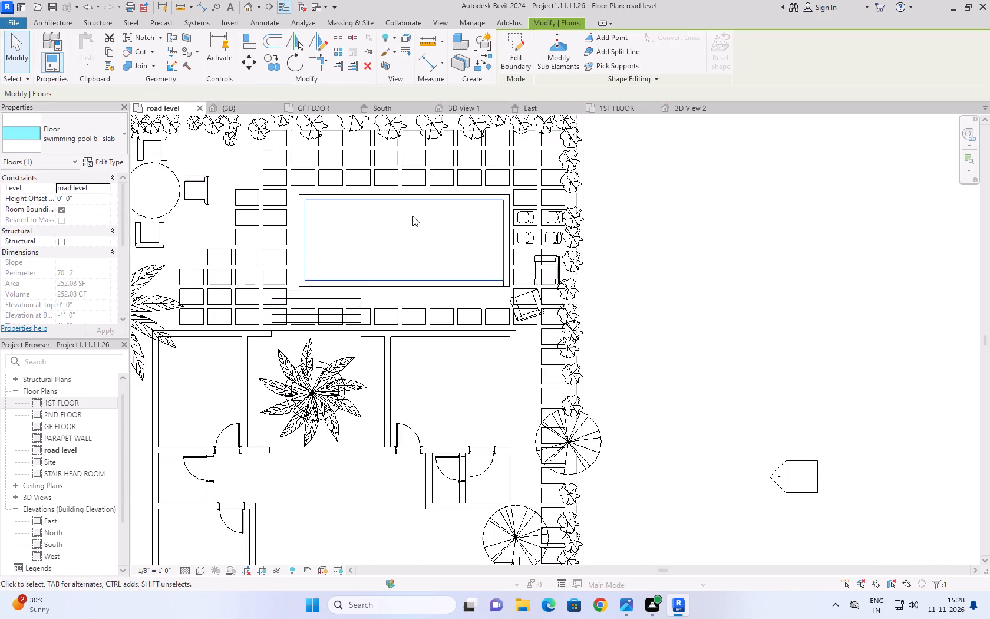
left_click(226, 112)
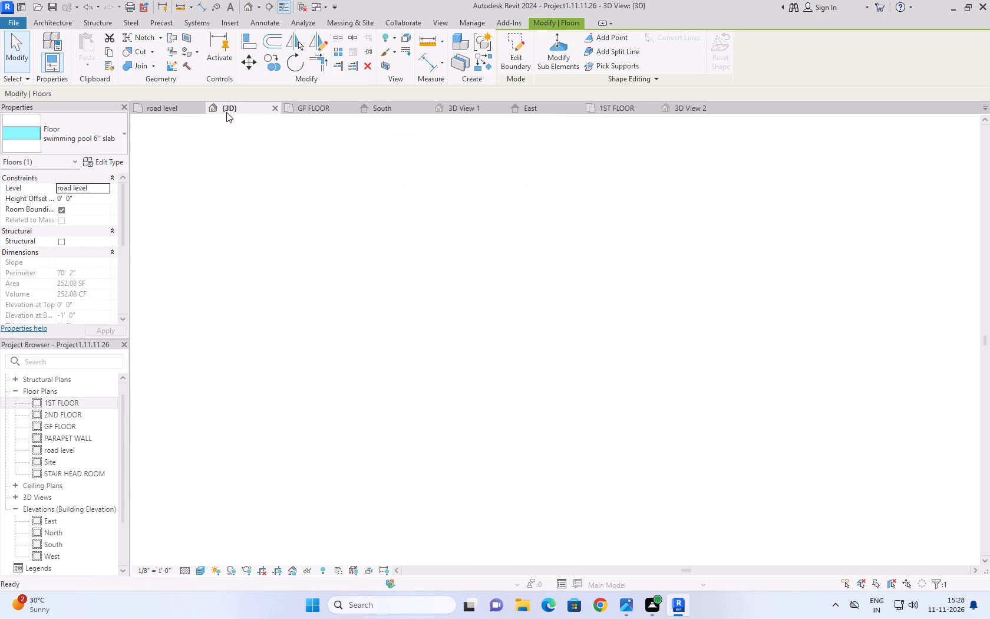
left_click(278, 439)
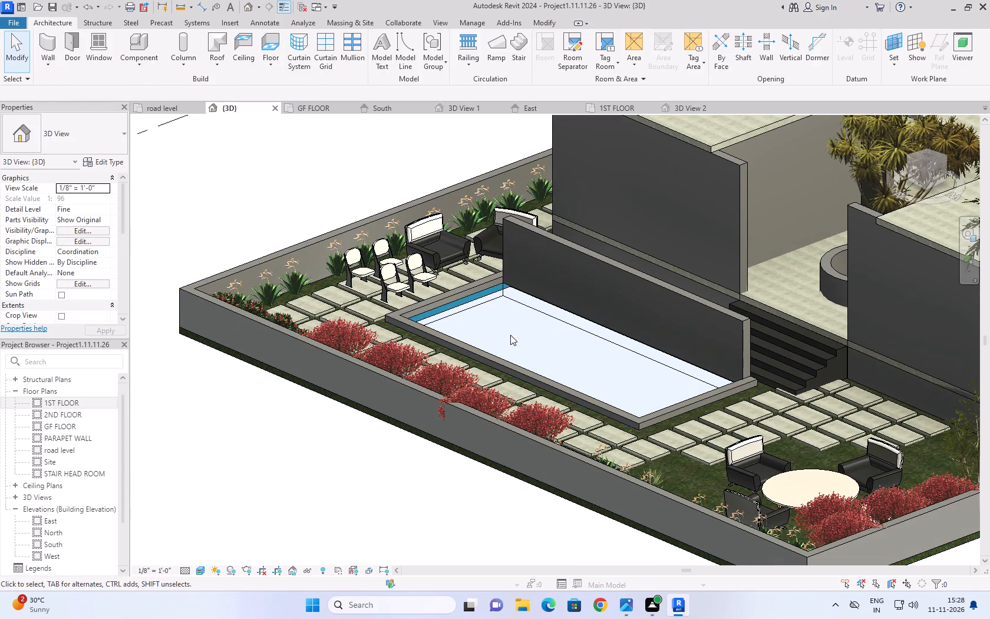
middle_click_drag(300, 470, 175, 490, "shift")
middle_click_drag(407, 344, 387, 403, "shift")
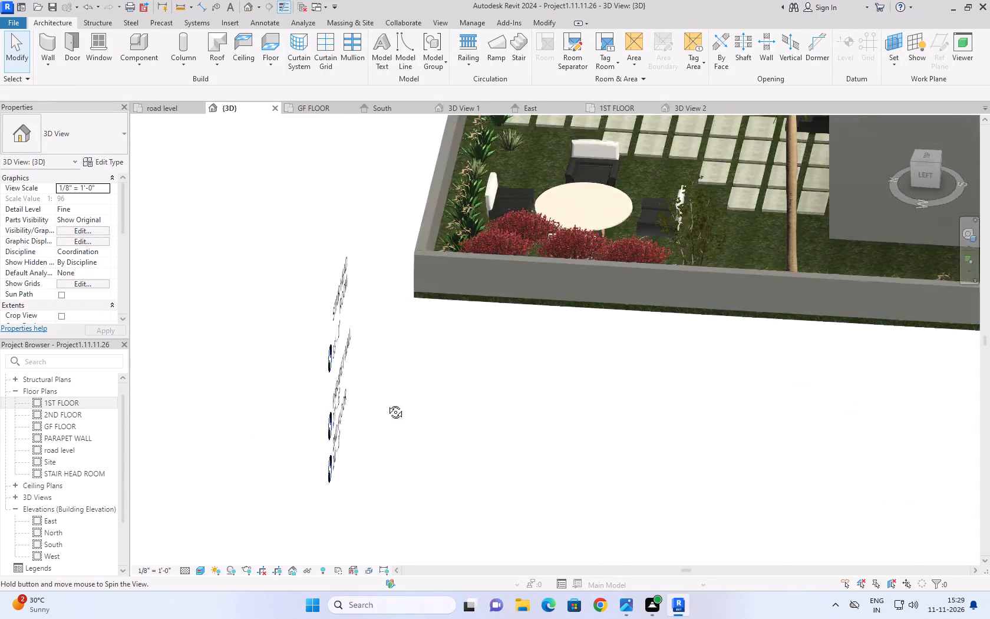
middle_click_drag(387, 403, 258, 467, "shift")
scroll(342, 438, "up", 1, "shift")
scroll(424, 313, "down", 11)
middle_click_drag(533, 245, 241, 444)
scroll(241, 444, "up", 1)
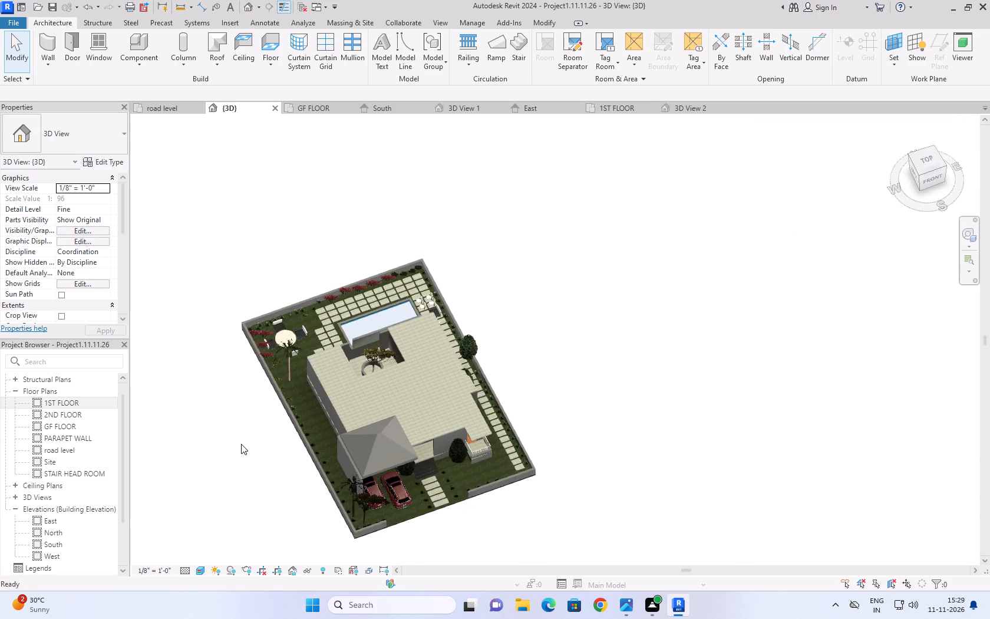
middle_click_drag(707, 235, 439, 379, "shift")
scroll(641, 245, "down", 4)
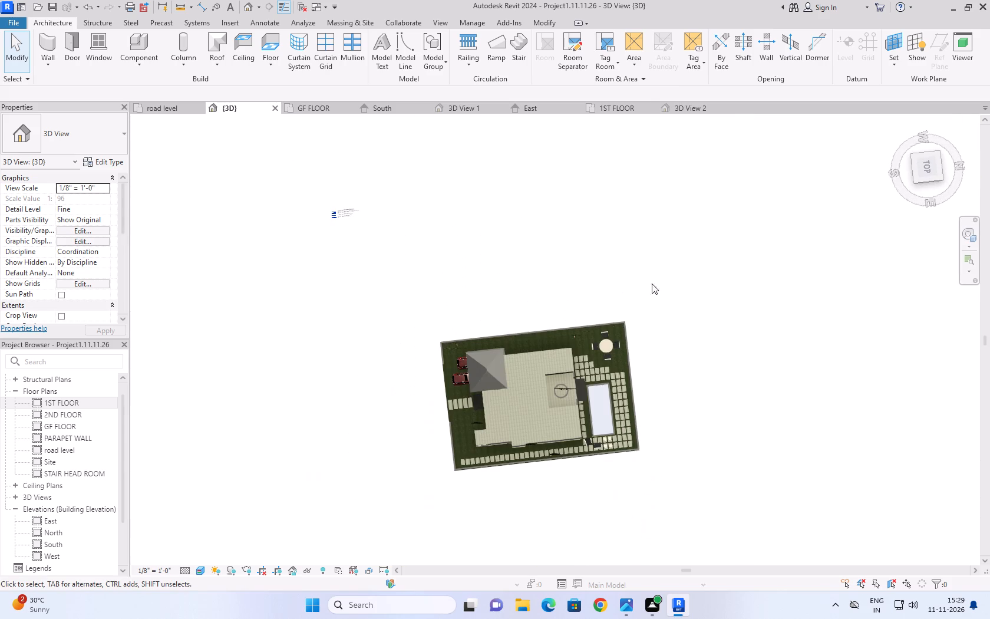
scroll(625, 478, "up", 4)
scroll(593, 336, "up", 9)
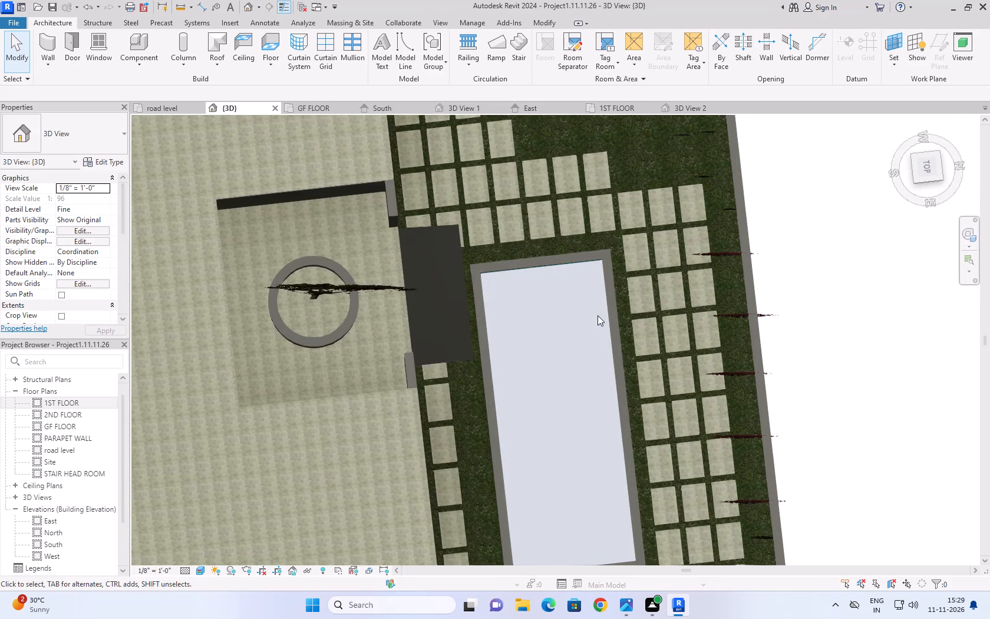
left_click(603, 298)
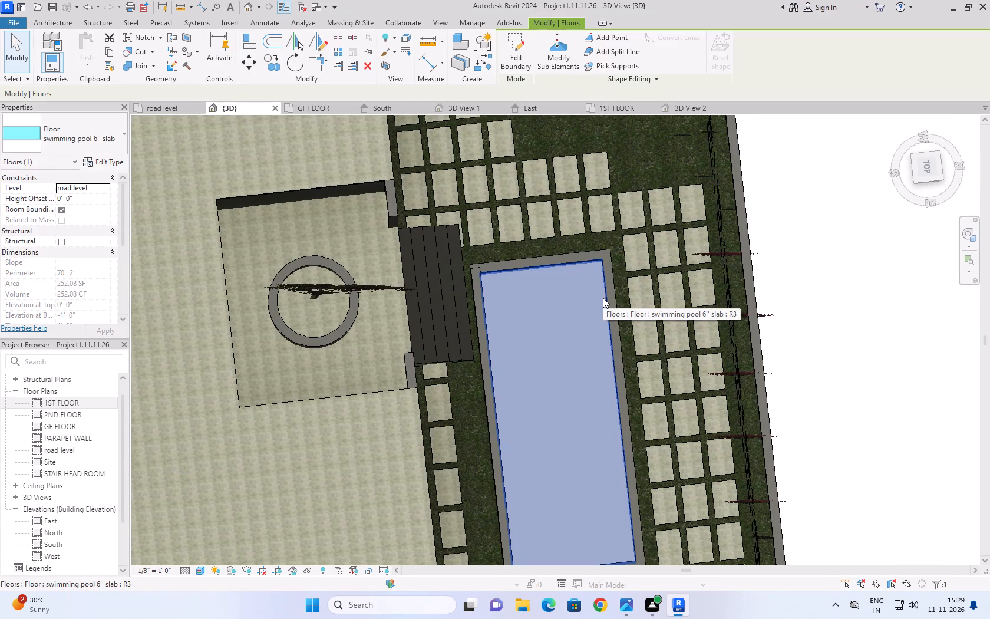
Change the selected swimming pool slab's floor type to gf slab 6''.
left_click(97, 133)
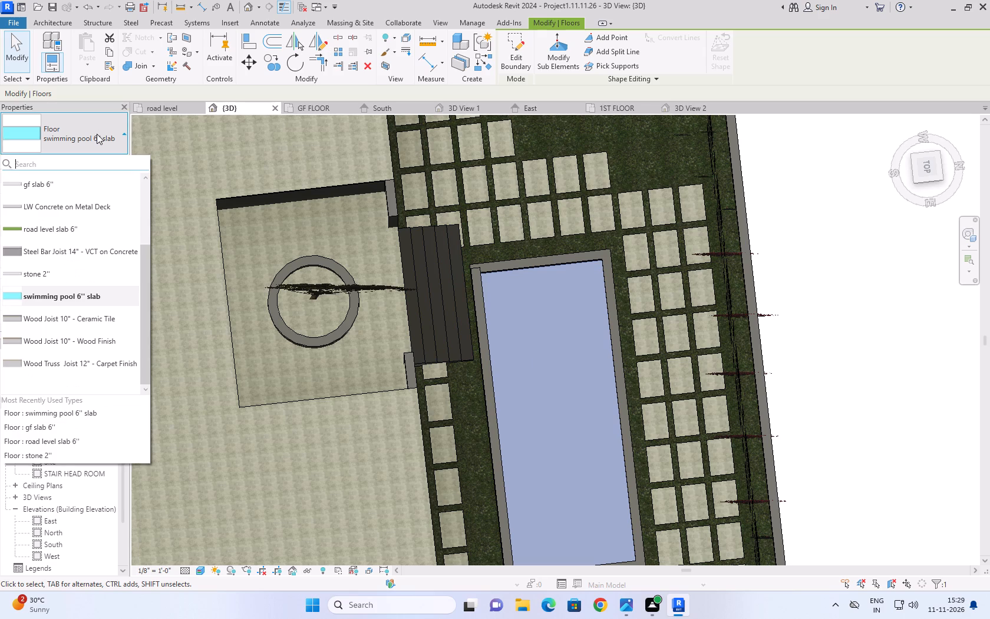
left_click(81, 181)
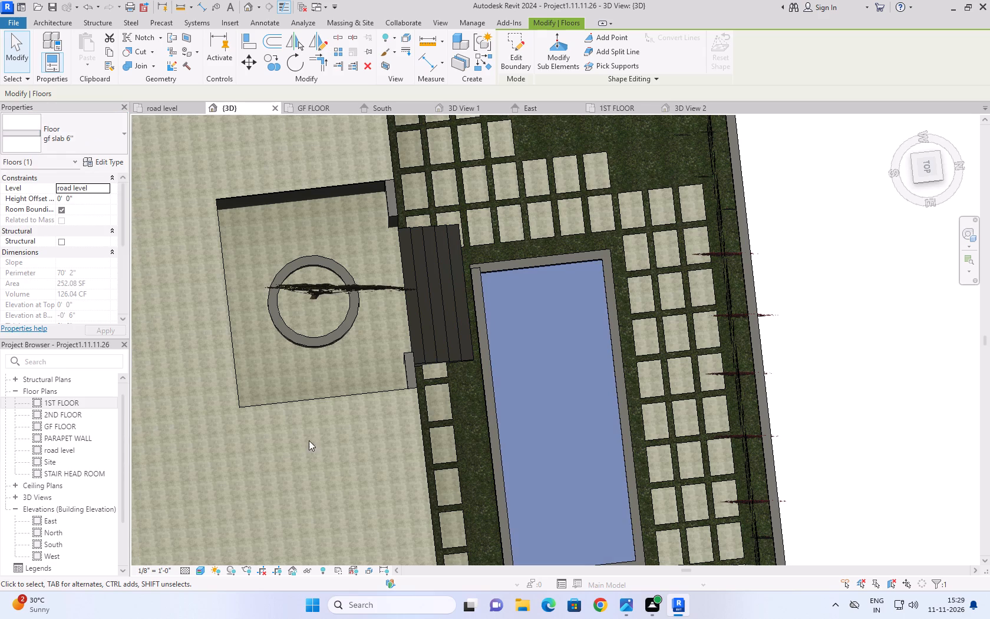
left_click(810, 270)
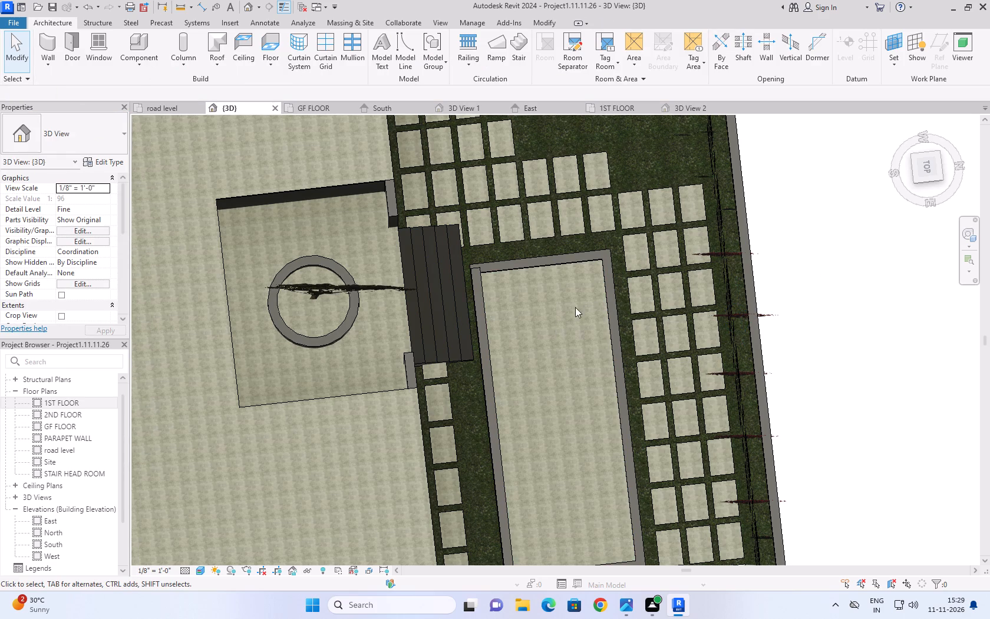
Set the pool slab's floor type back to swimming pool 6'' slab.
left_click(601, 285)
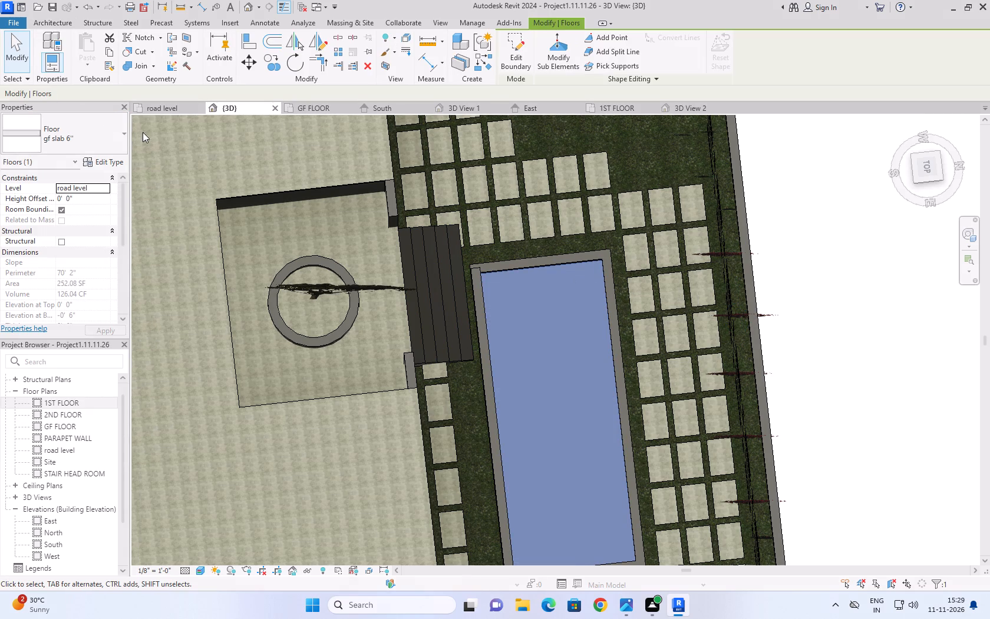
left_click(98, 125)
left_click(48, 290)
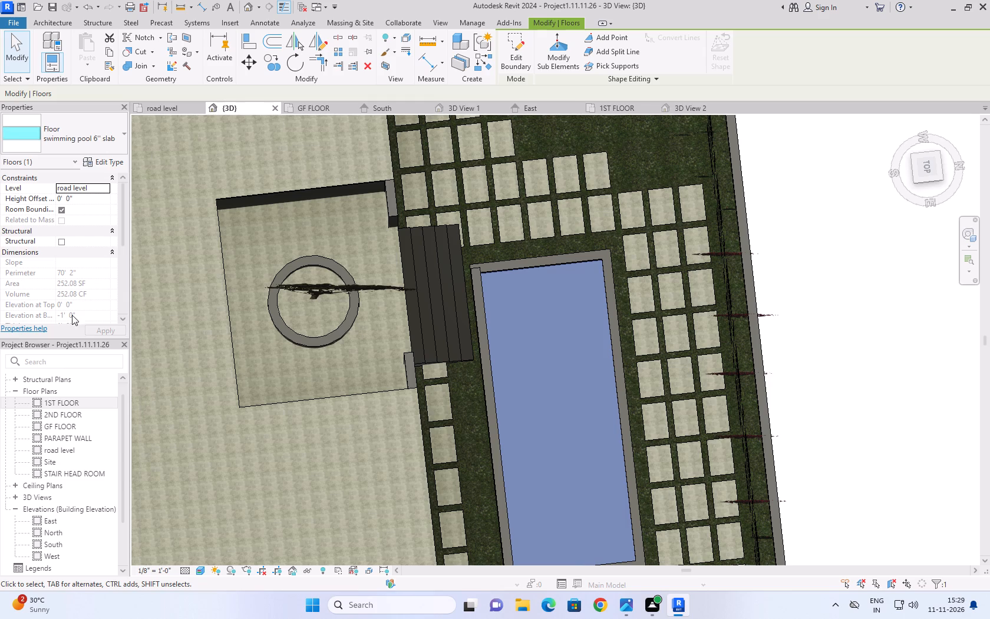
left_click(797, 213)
Set the whole-plot 3D view to the Realistic visual style and Fine detail level.
scroll(797, 213, "down", 5)
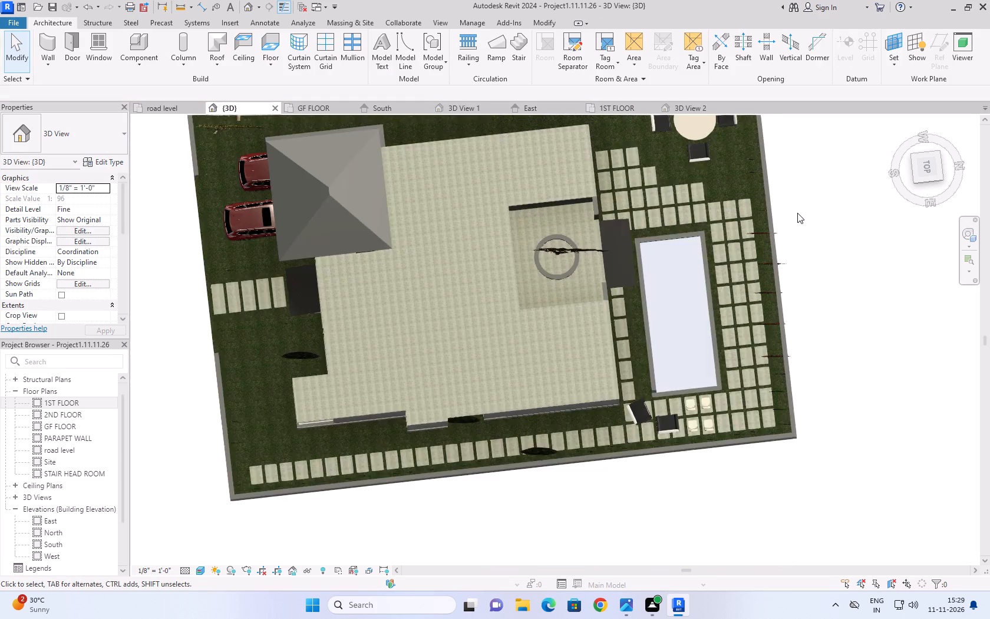
scroll(797, 213, "down", 4)
left_click(202, 575)
left_click(202, 557)
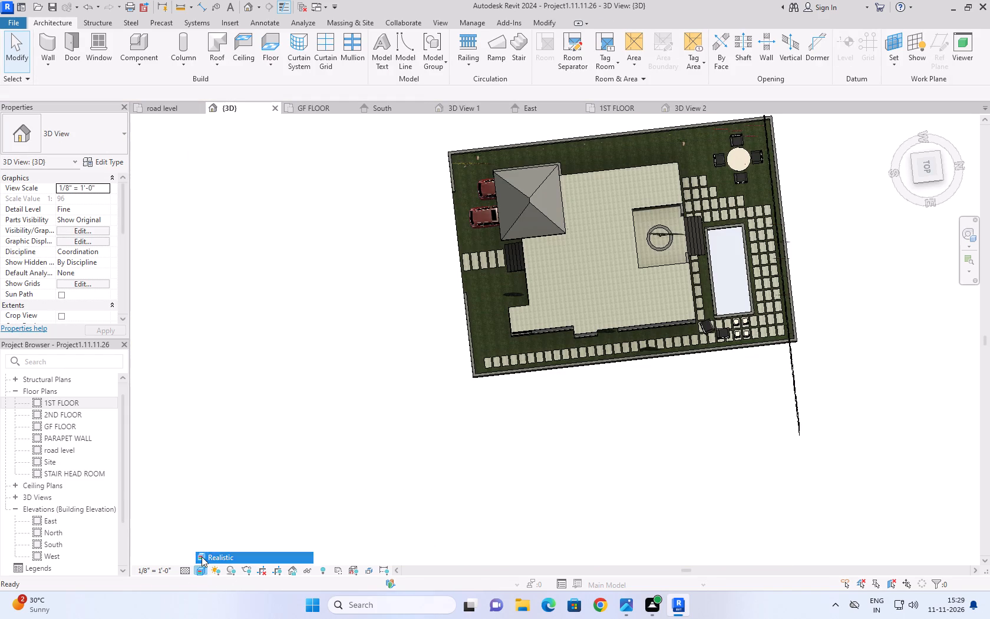
left_click(190, 571)
left_click(190, 562)
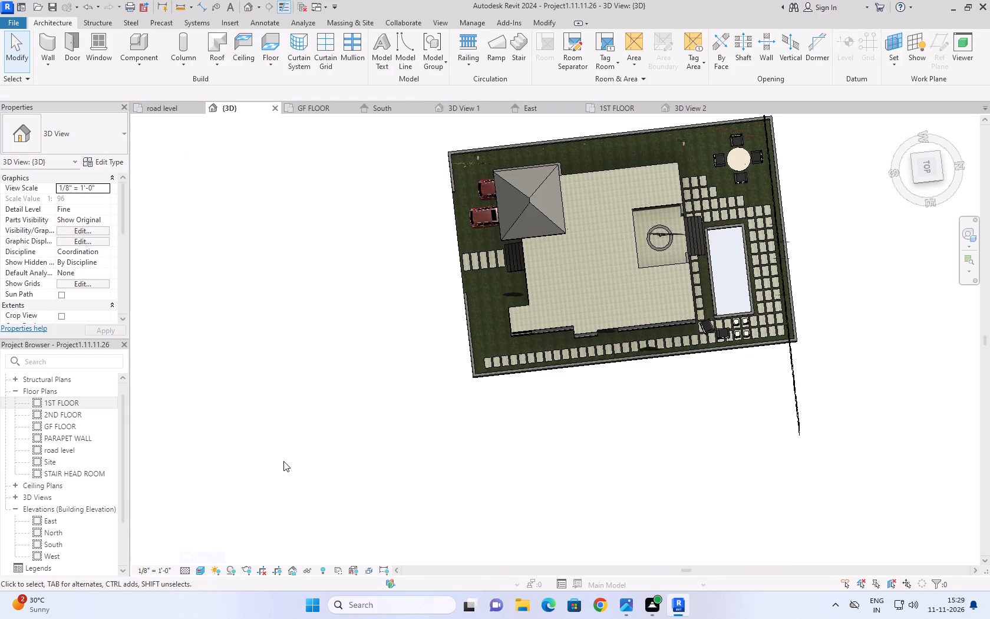
Examine the pool side of the plot in the home 3D view and the levels in the South and East elevations.
scroll(286, 457, "down", 4)
left_click(907, 126)
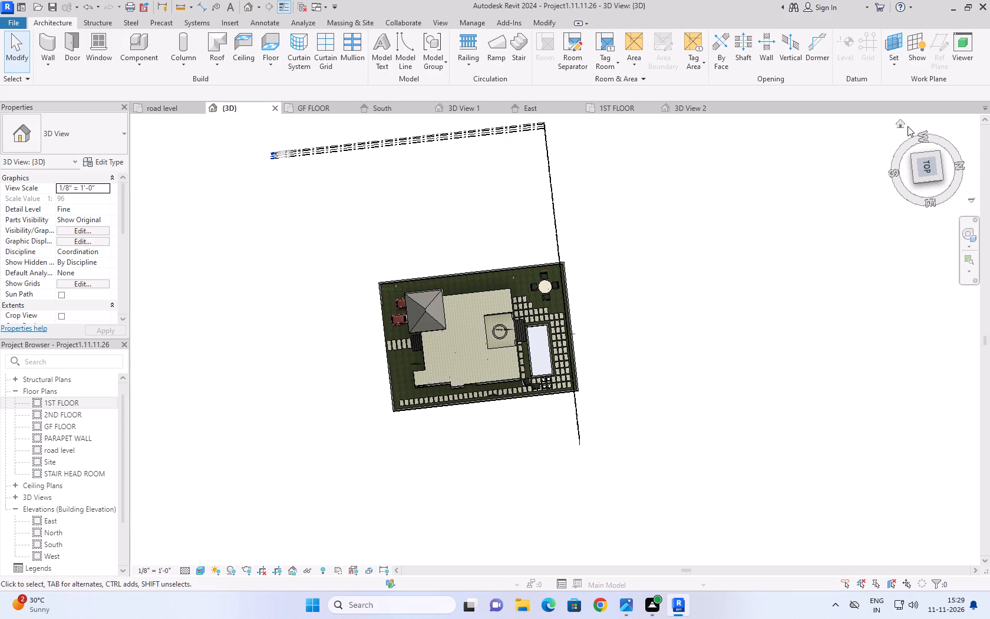
left_click(897, 122)
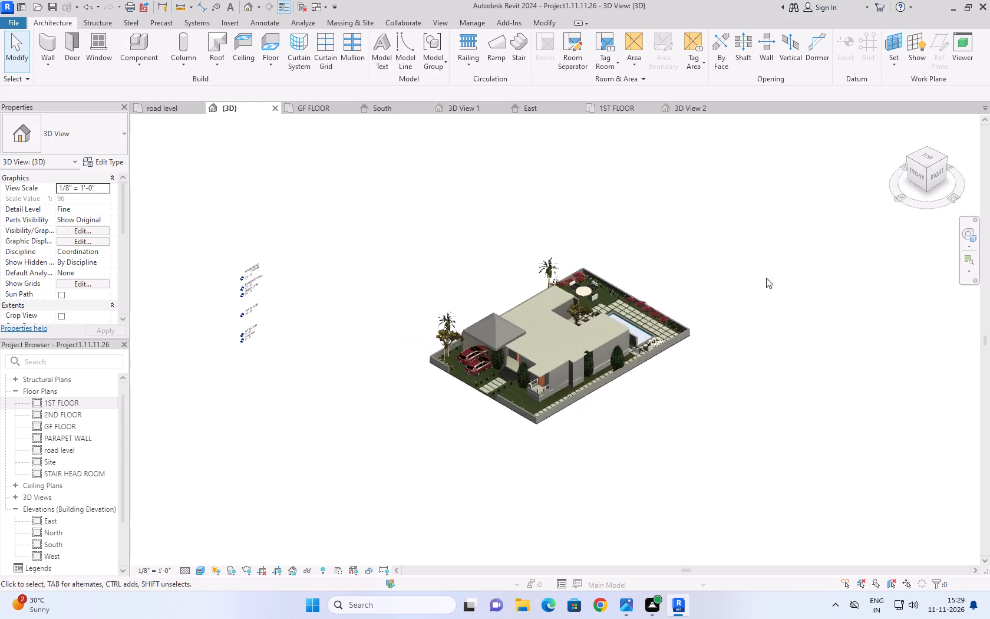
scroll(839, 358, "up", 12)
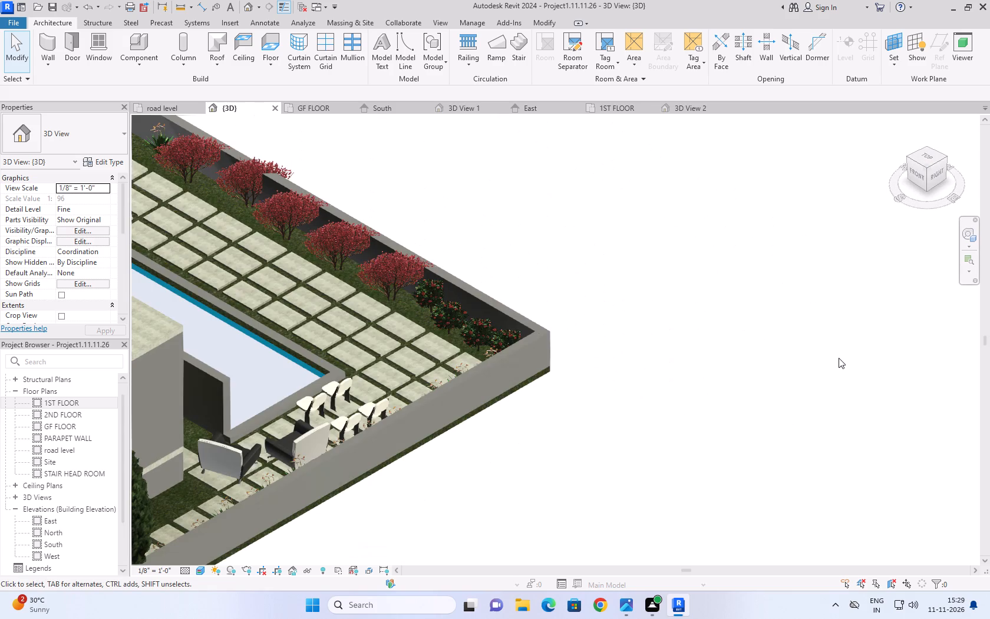
scroll(839, 358, "up", 3)
scroll(148, 21, "up", 1)
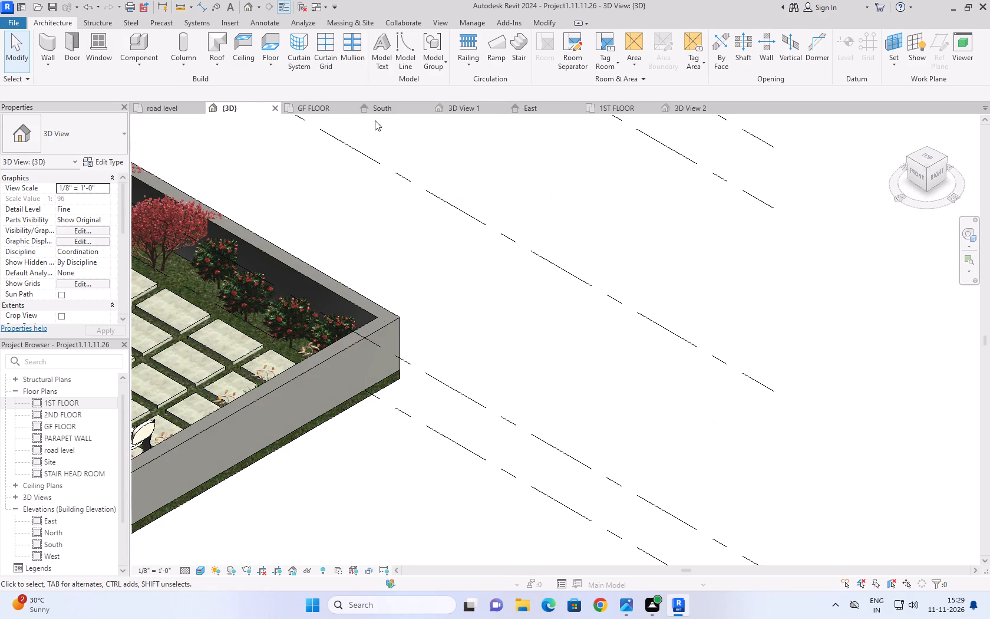
left_click(384, 113)
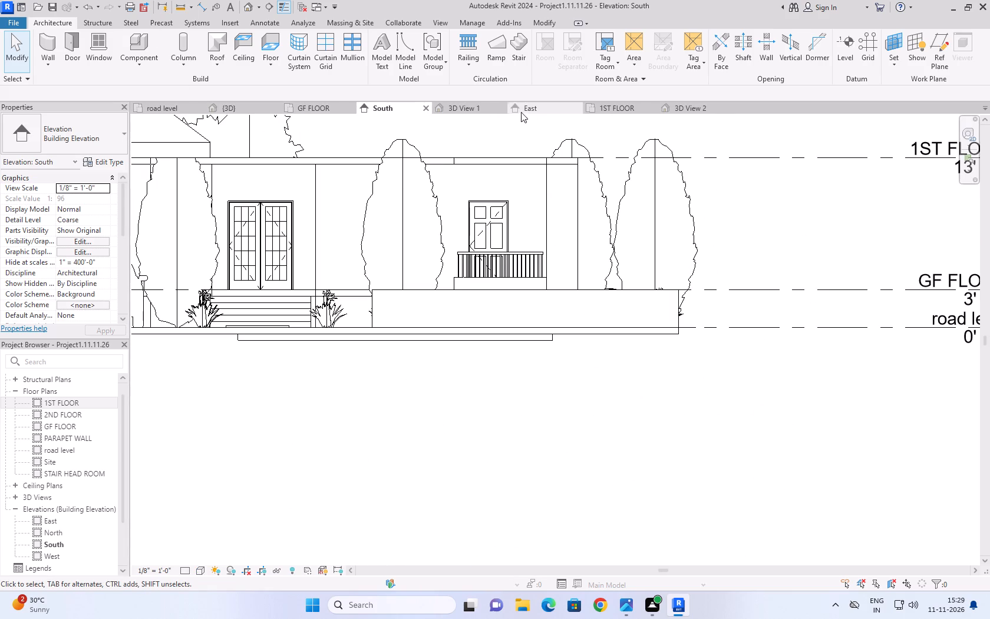
left_click(577, 103)
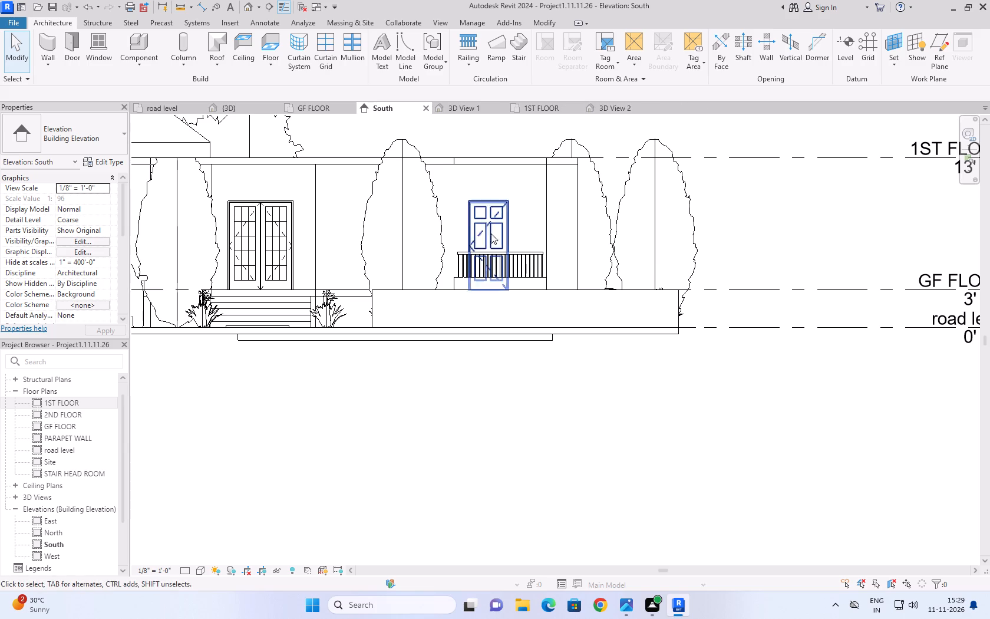
double_click(65, 520)
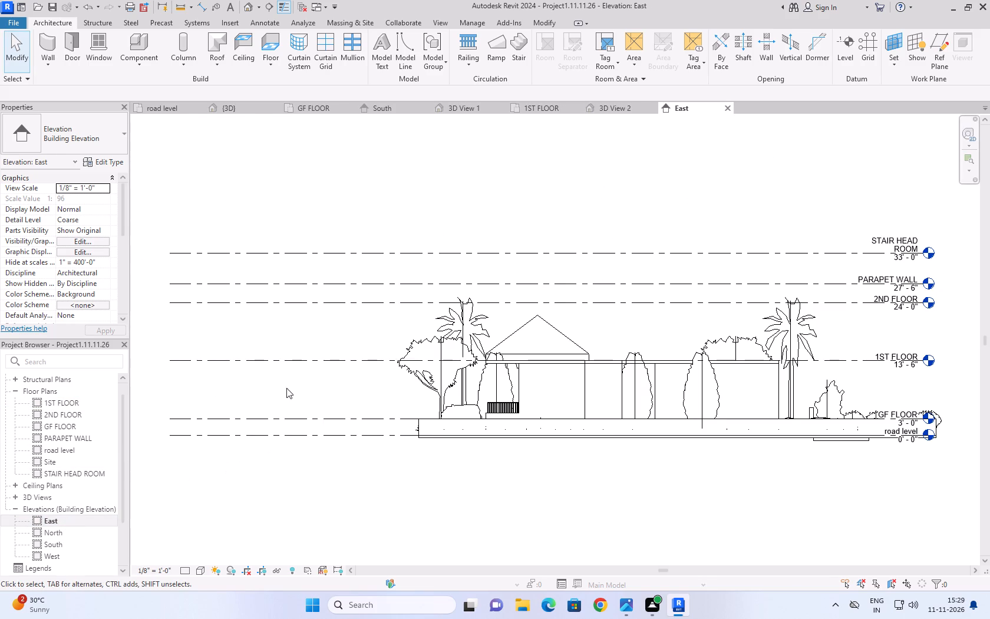
left_click(223, 103)
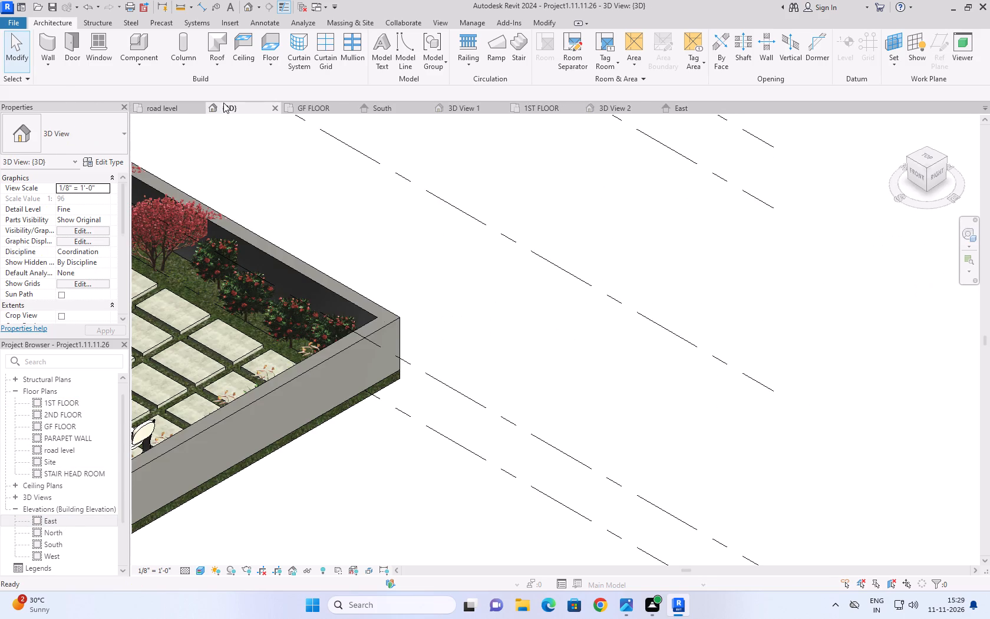
scroll(513, 294, "down", 8)
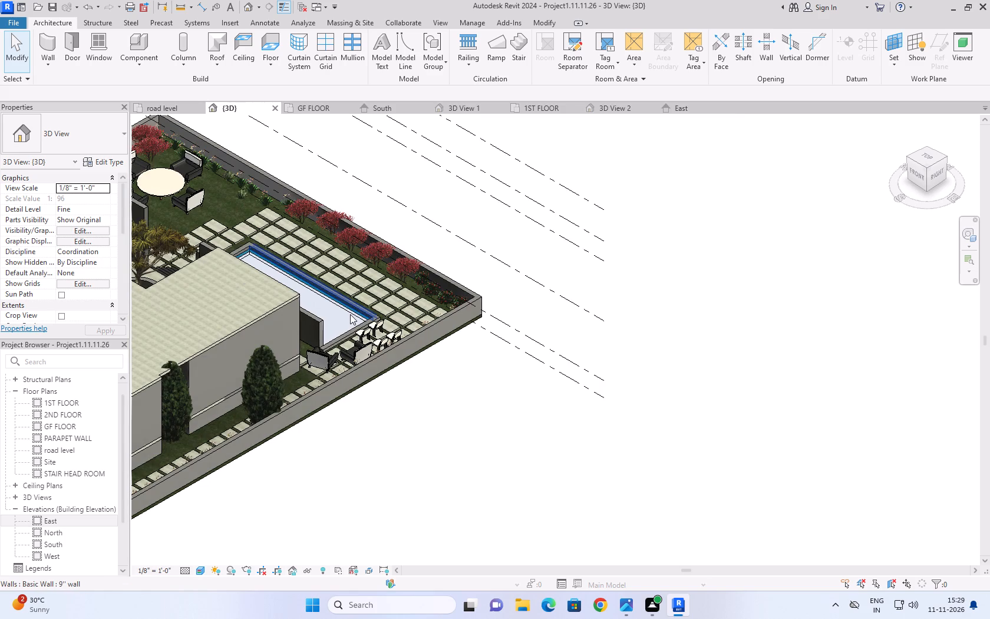
Raise the swimming pool 6'' slab to a height offset of 0' 8" above road level, working in the South elevation.
left_click(350, 314)
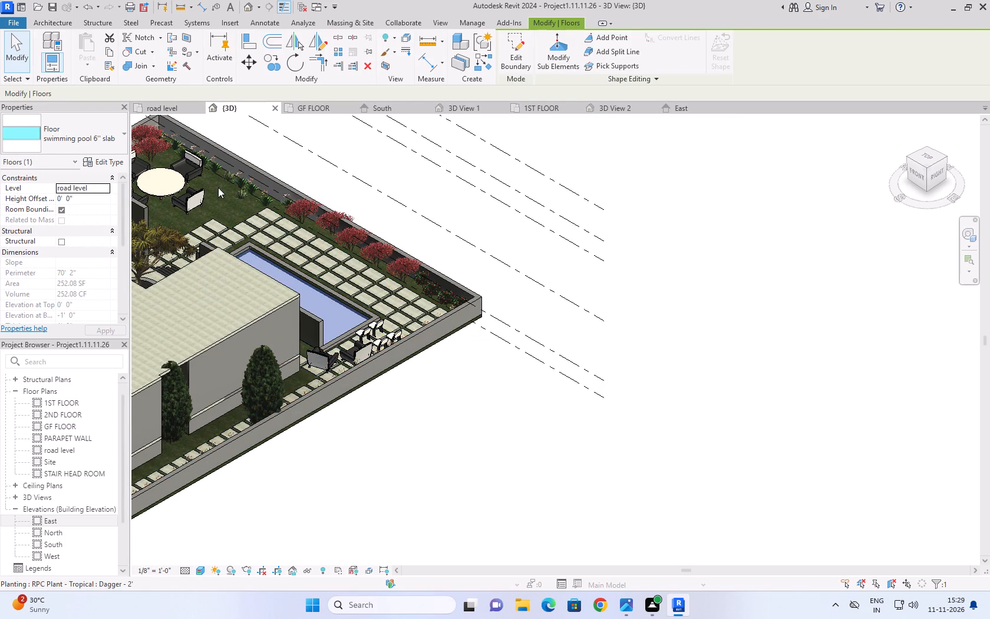
left_click(161, 108)
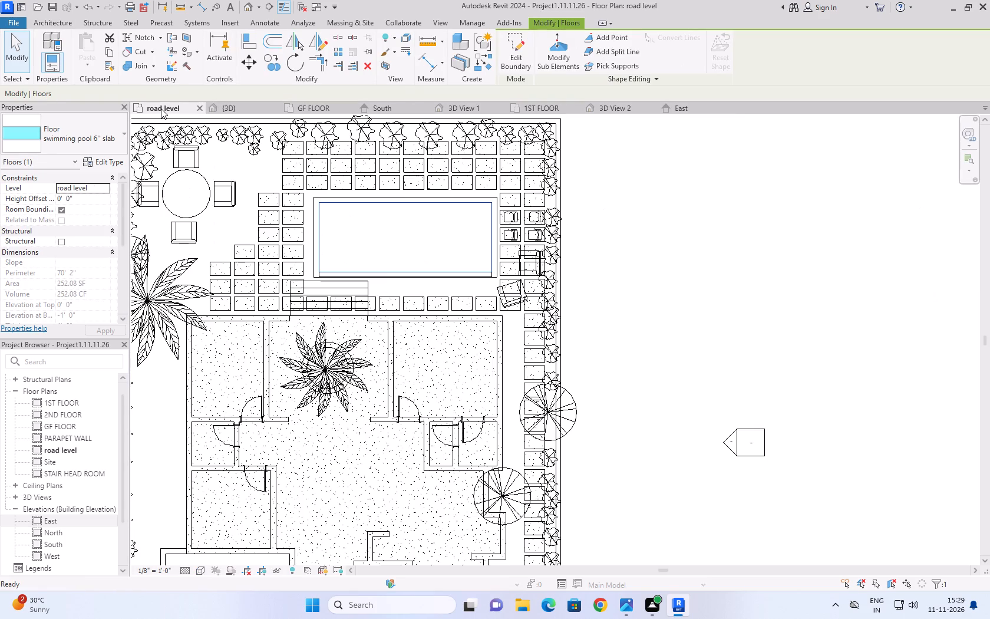
left_click(388, 111)
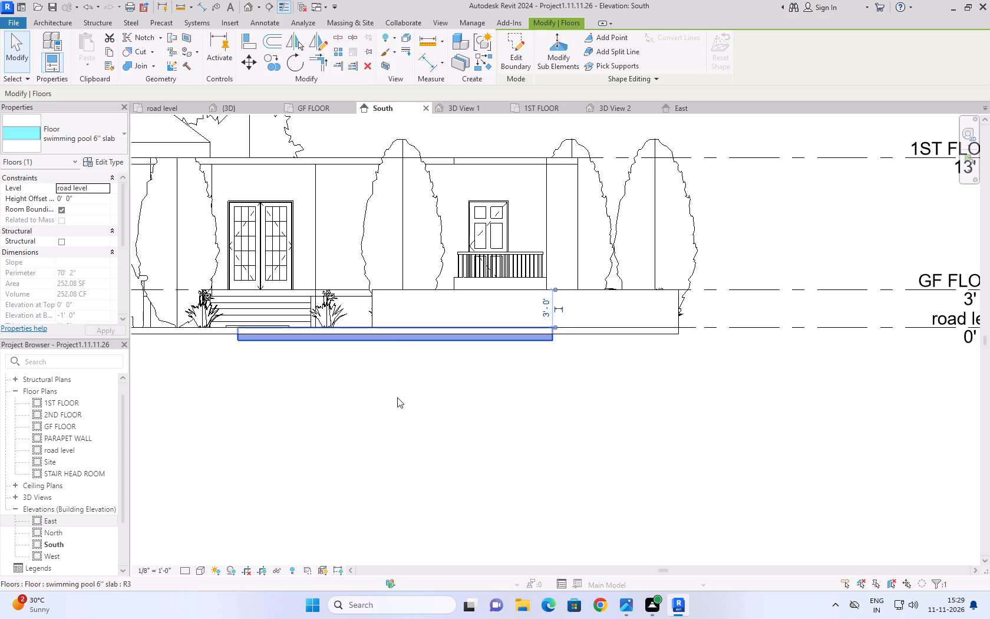
key("Up")
key("Up")
key("Up")
key("Up")
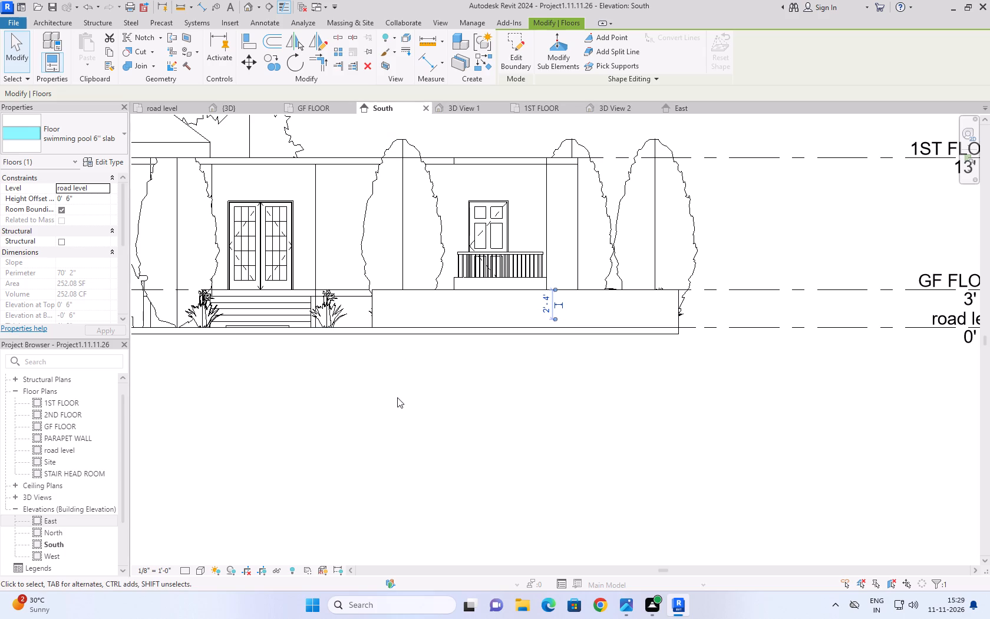
left_click(225, 109)
left_click(472, 394)
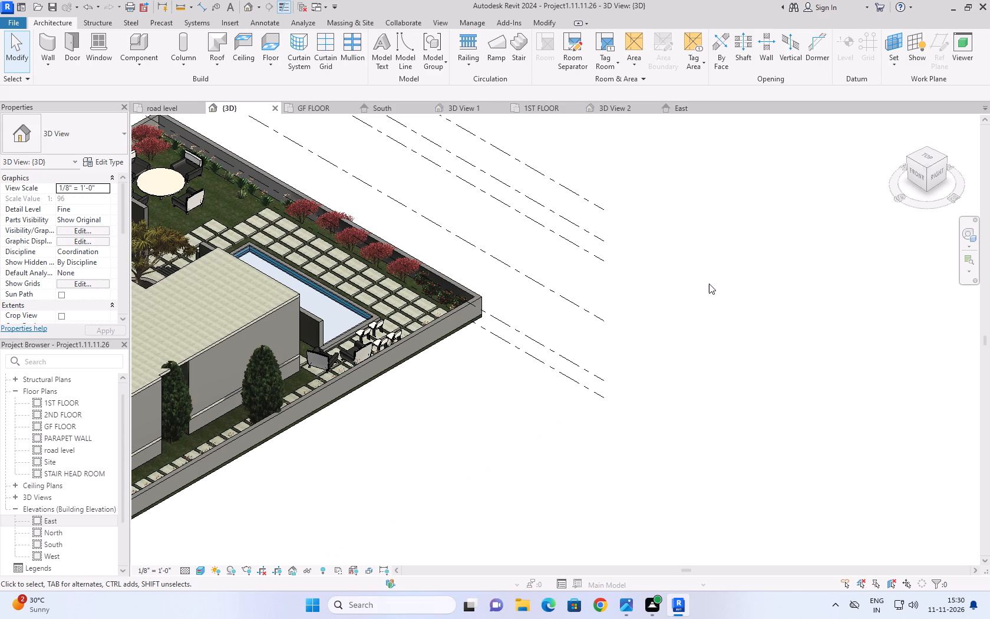
Examine the raised pool slab from above in 3D, and select the road level slab 6'' to check its outline in the road level plan.
middle_click_drag(711, 284, 639, 341, "shift")
scroll(676, 316, "down", 1, "shift")
scroll(611, 305, "down", 4)
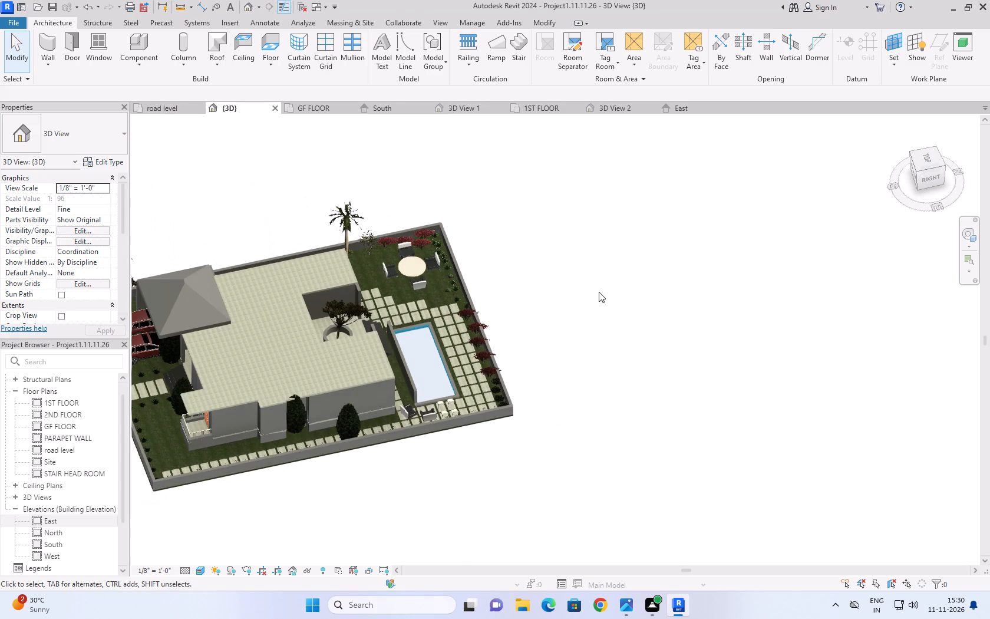
middle_click_drag(603, 358, 570, 376, "shift")
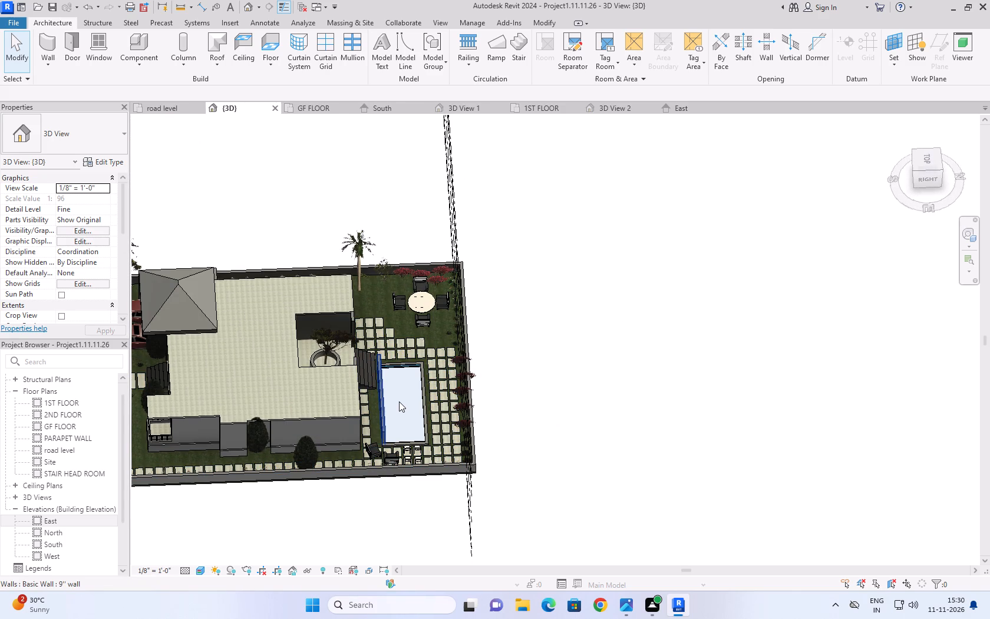
scroll(453, 423, "up", 5)
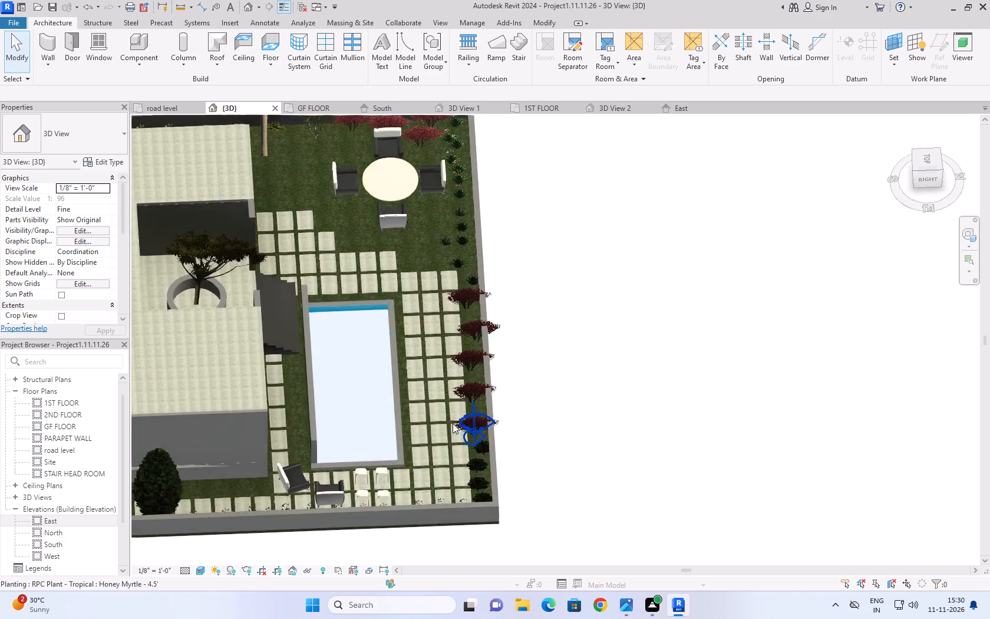
scroll(453, 423, "up", 5)
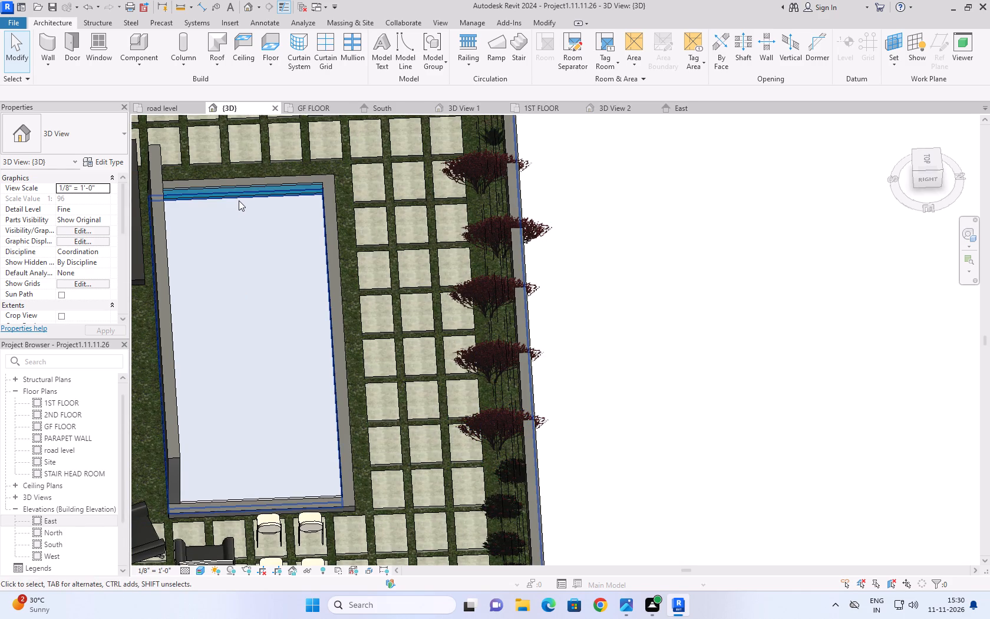
left_click(239, 200)
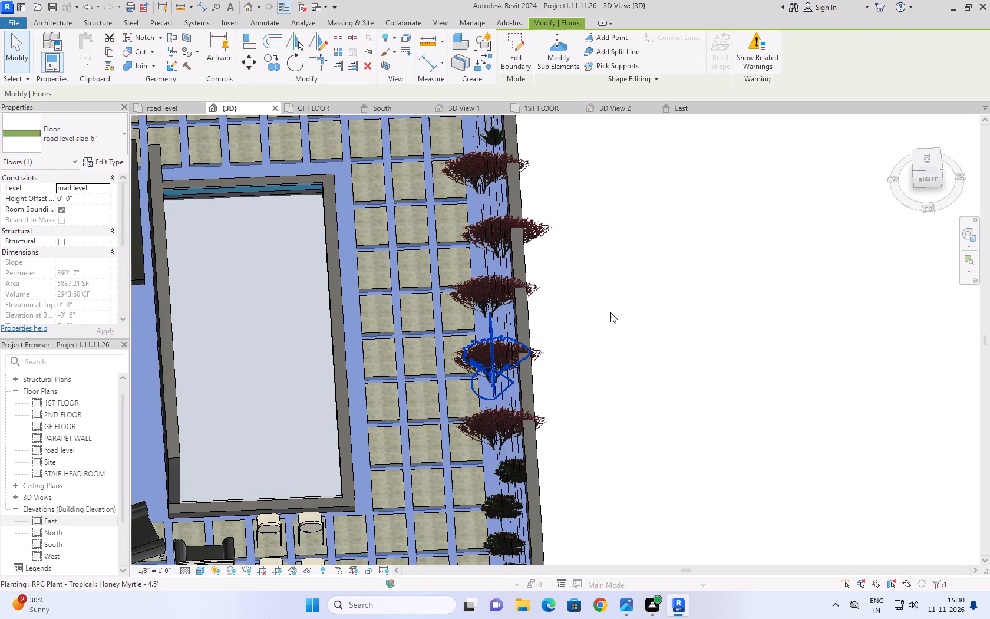
left_click(610, 312)
left_click(299, 190)
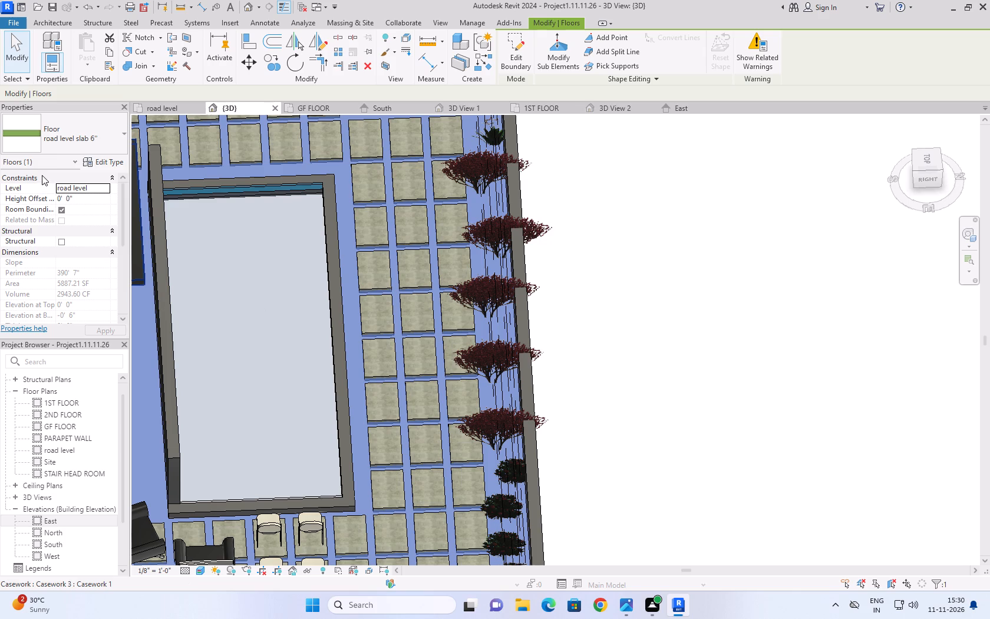
scroll(483, 321, "down", 4)
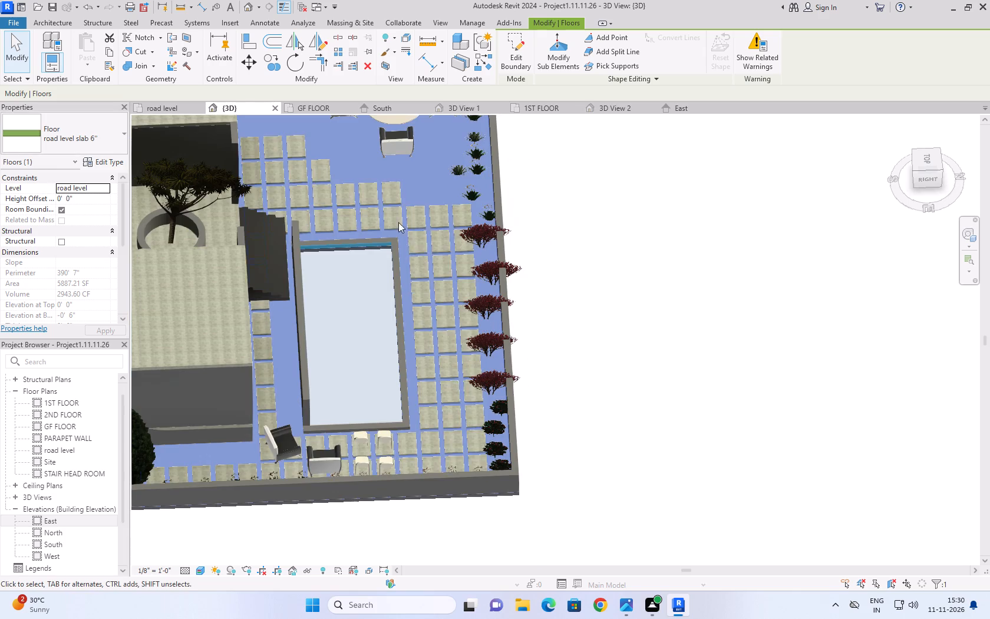
left_click(172, 113)
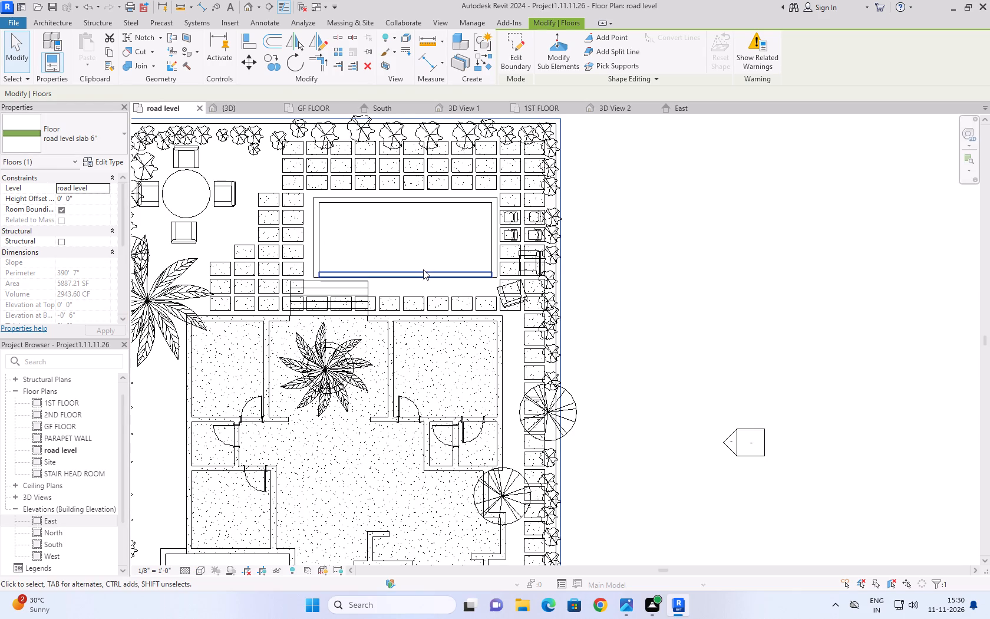
left_click(247, 116)
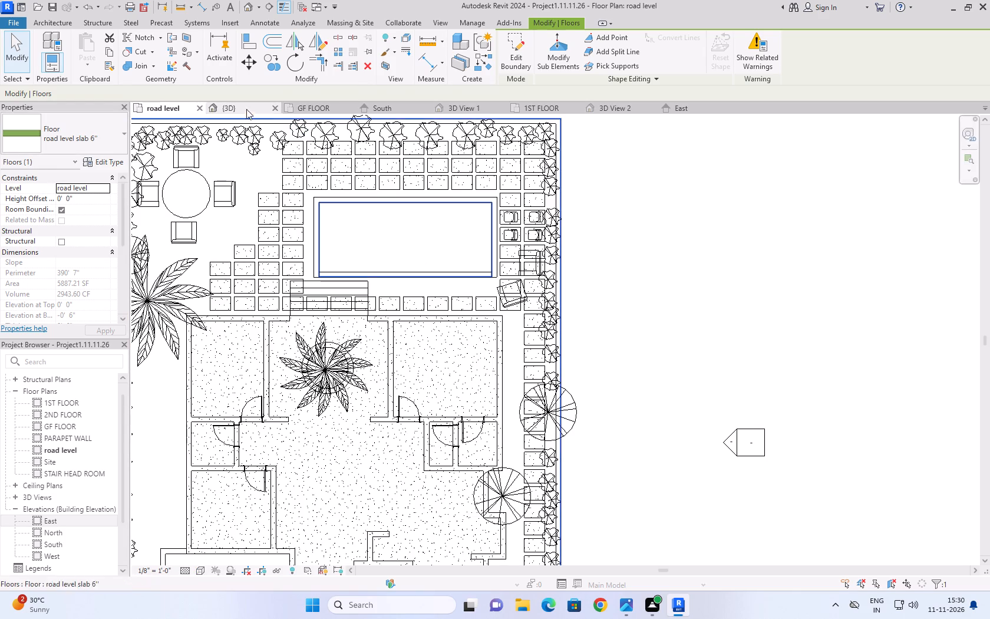
left_click(246, 106)
Examine the road level slab and the swimming pool opening from below in 3D, and return to the home view of the pool side.
middle_click_drag(536, 346, 521, 114, "shift")
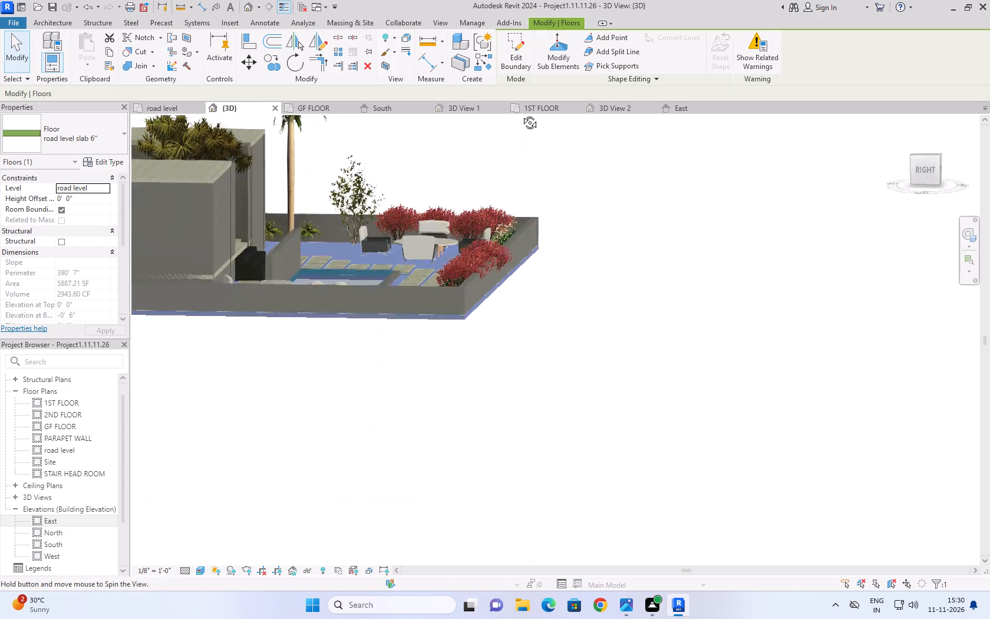
middle_click_drag(521, 114, 523, 108, "shift")
scroll(524, 107, "down", 1, "shift")
scroll(448, 440, "up", 1, "shift")
middle_click_drag(448, 440, 477, 250, "shift")
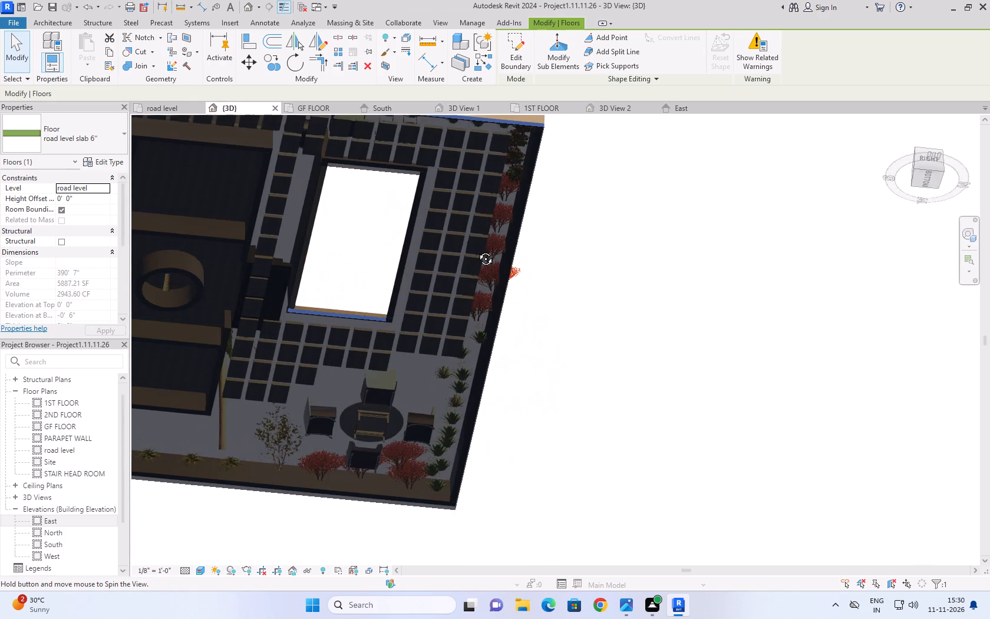
middle_click_drag(477, 250, 477, 251, "shift")
middle_click_drag(379, 249, 390, 286, "shift")
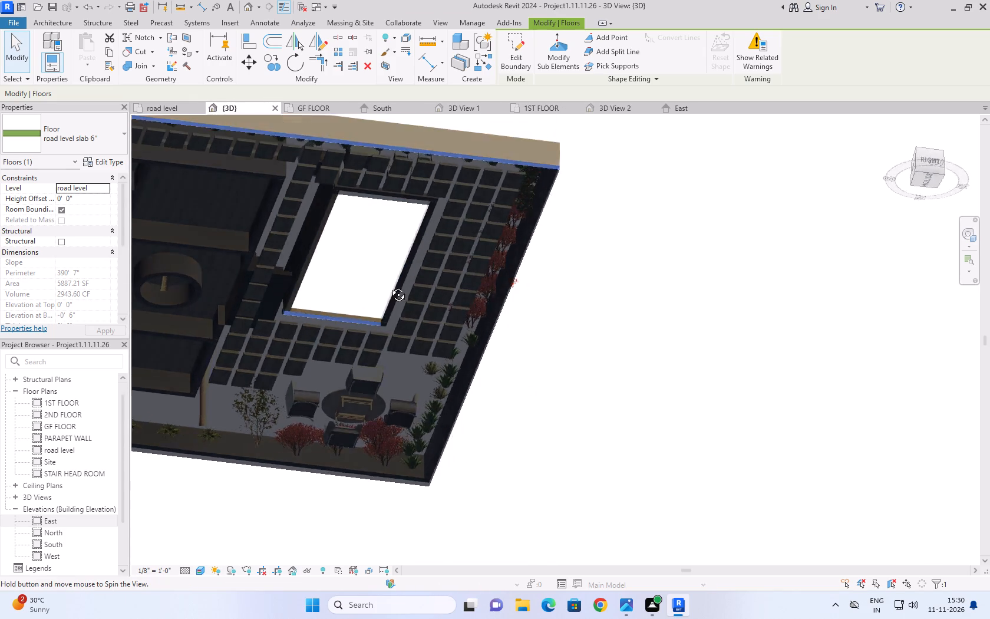
middle_click_drag(390, 286, 258, 376, "shift")
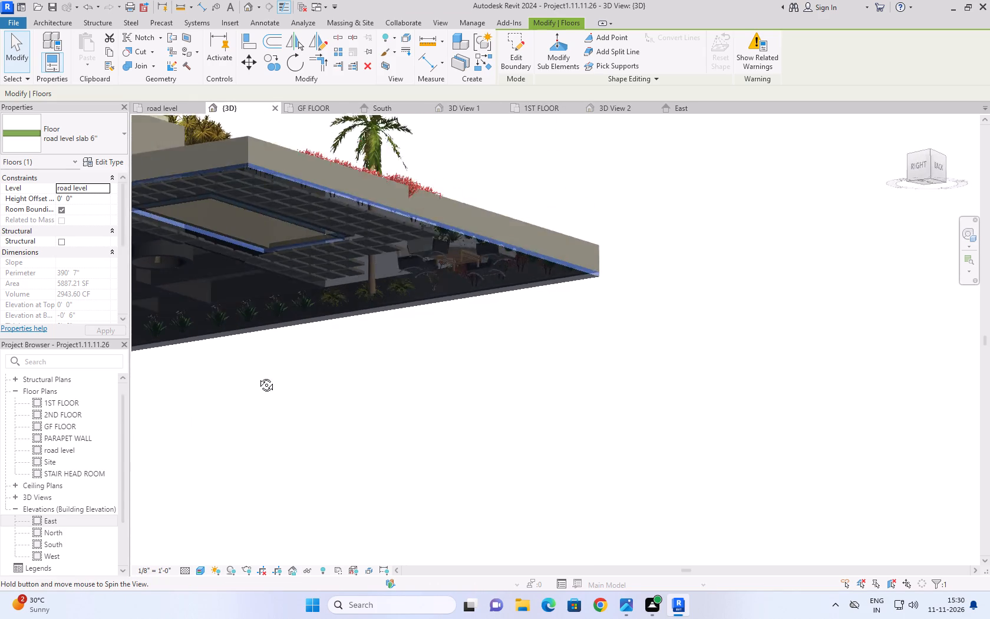
middle_click_drag(258, 376, 229, 383, "shift")
middle_click_drag(237, 360, 299, 414)
scroll(275, 405, "down", 1)
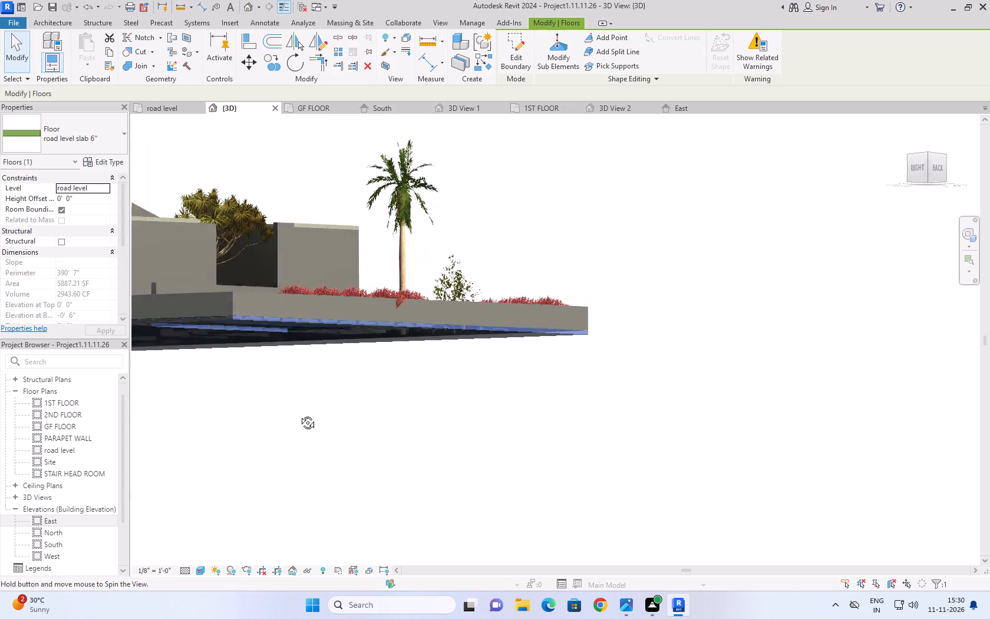
middle_click_drag(299, 414, 295, 366)
middle_click_drag(222, 268, 225, 460)
middle_click_drag(282, 367, 300, 292, "shift")
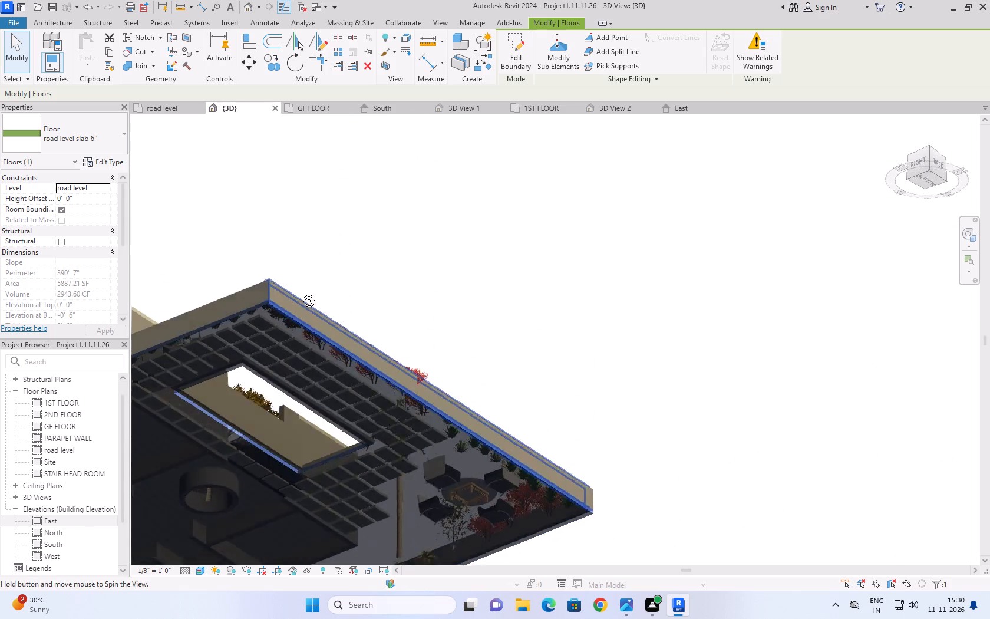
middle_click_drag(300, 292, 317, 244, "shift")
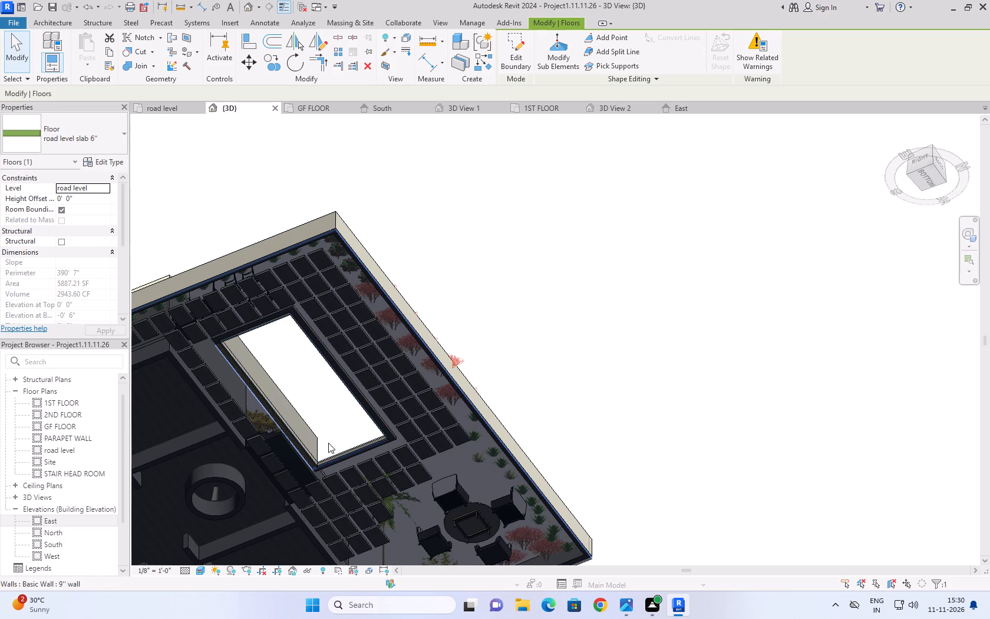
middle_click_drag(332, 433, 301, 452, "shift")
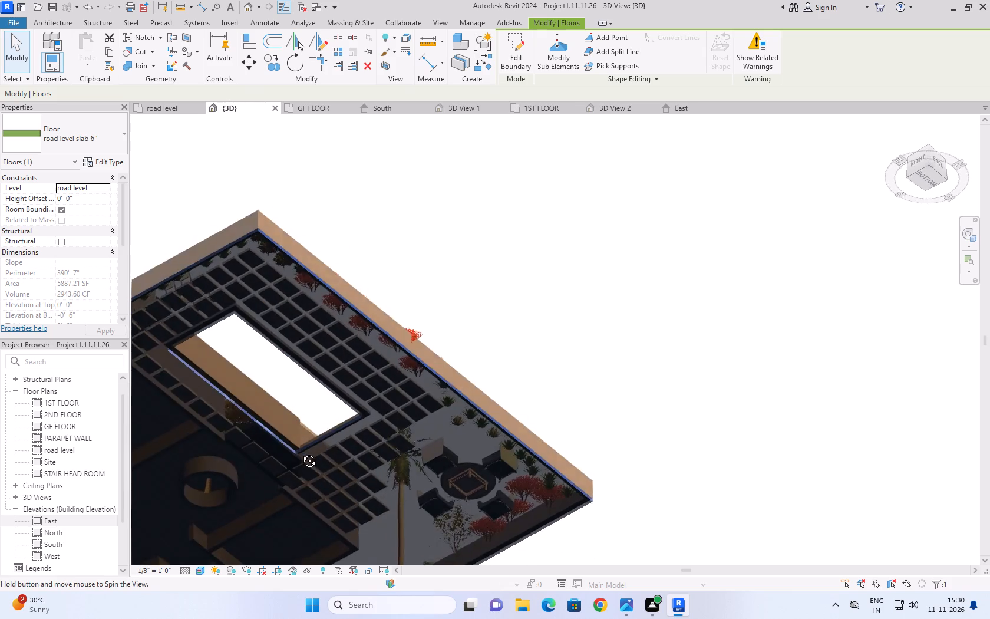
middle_click_drag(301, 452, 258, 541, "shift")
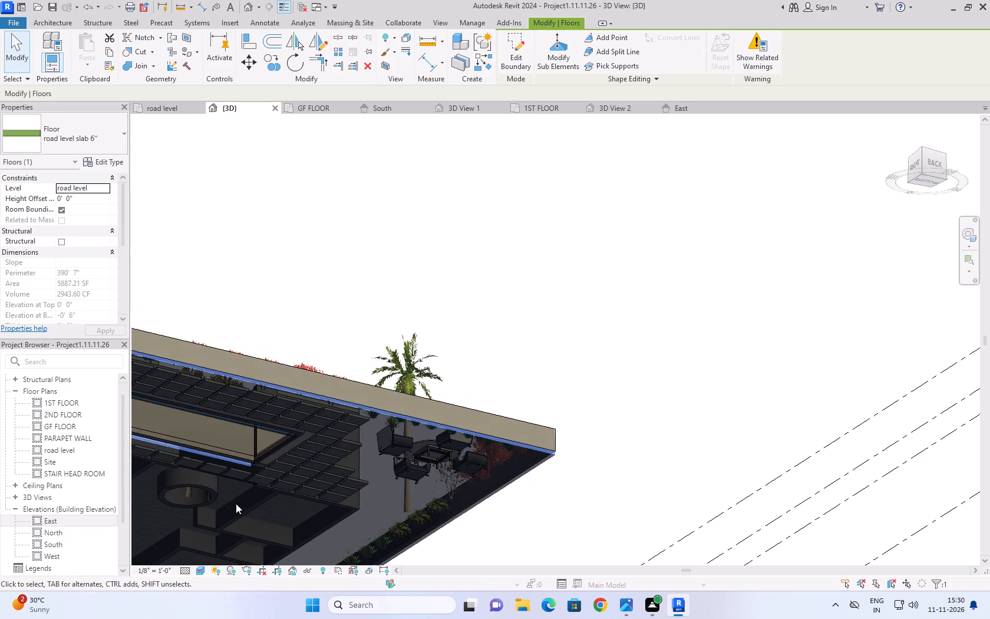
left_click(207, 456)
left_click(897, 128)
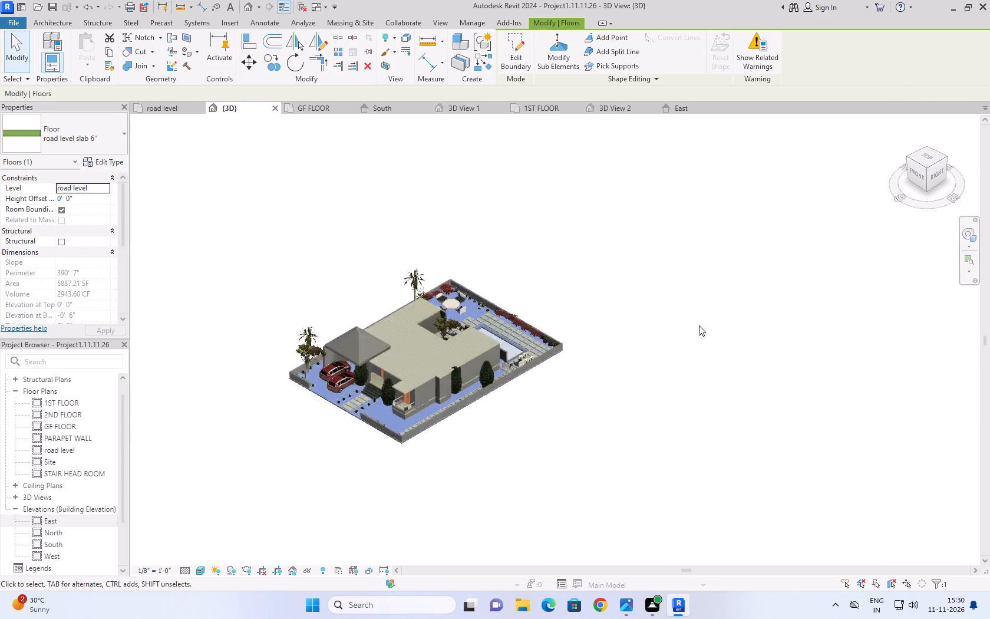
scroll(824, 344, "up", 9)
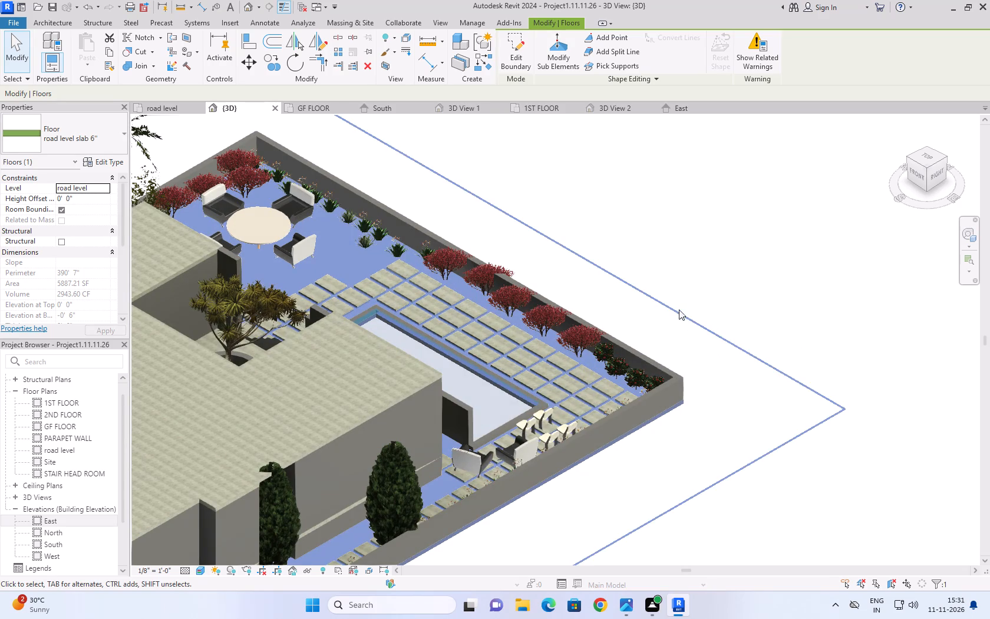
left_click(679, 305)
left_click(815, 192)
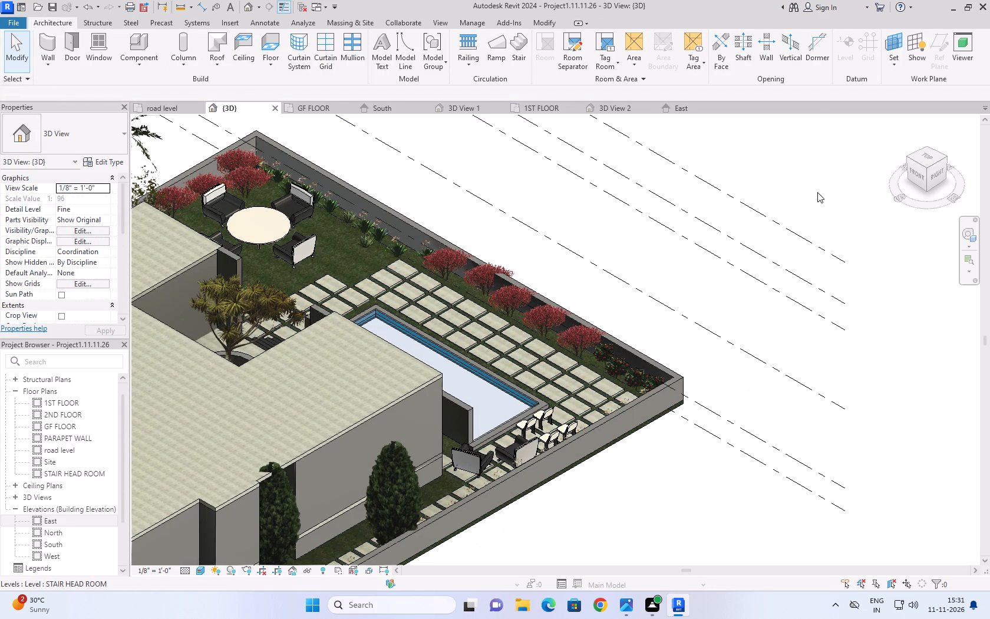
Set the Water structure layer of the swimming pool 6'' slab type to a thickness of 8'.
middle_click_drag(820, 193, 745, 281, "shift")
scroll(781, 258, "down", 1, "shift")
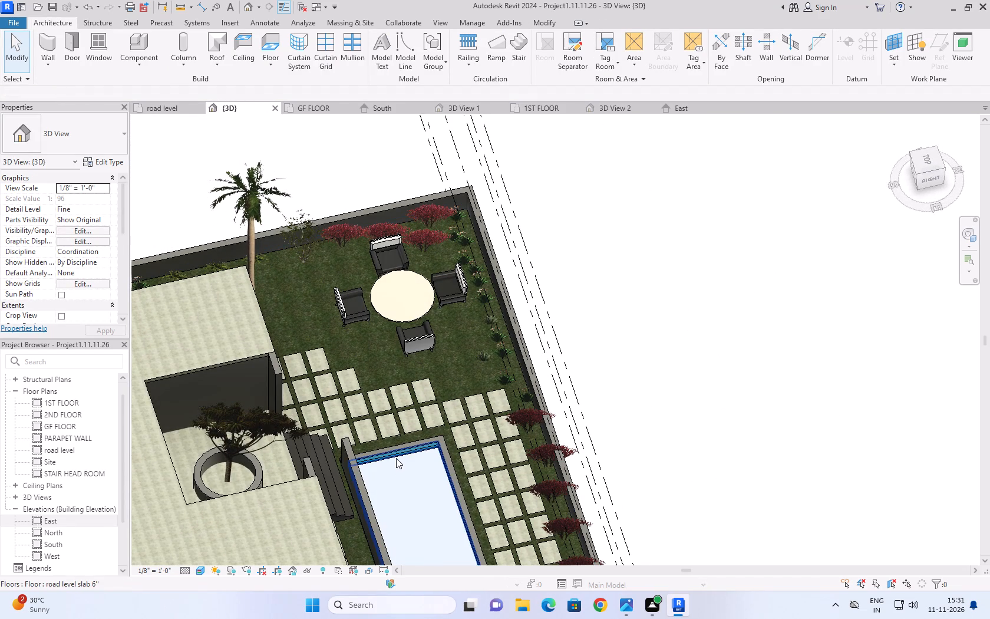
left_click(396, 457)
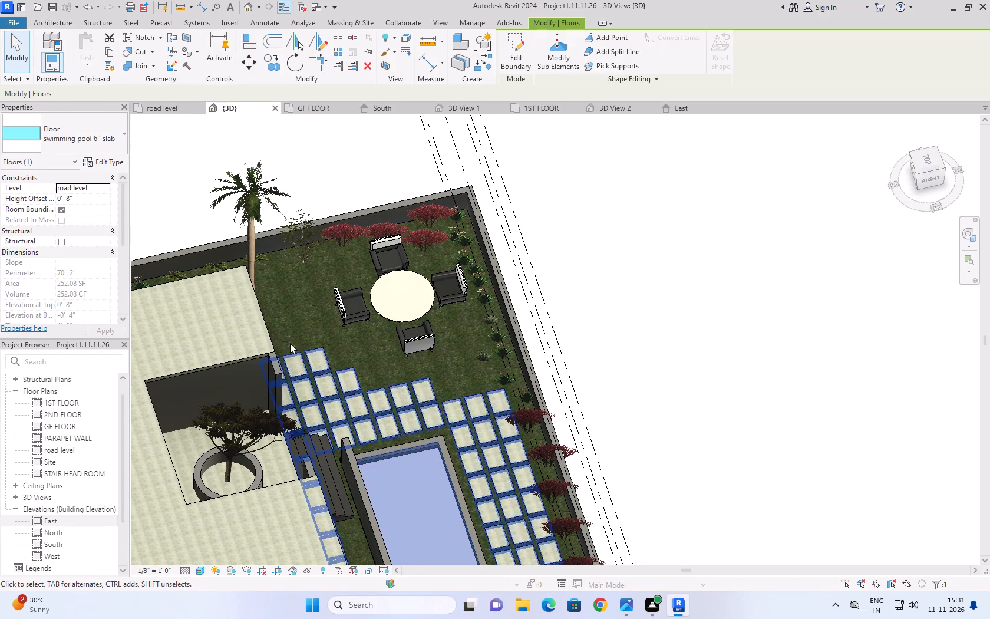
left_click(95, 162)
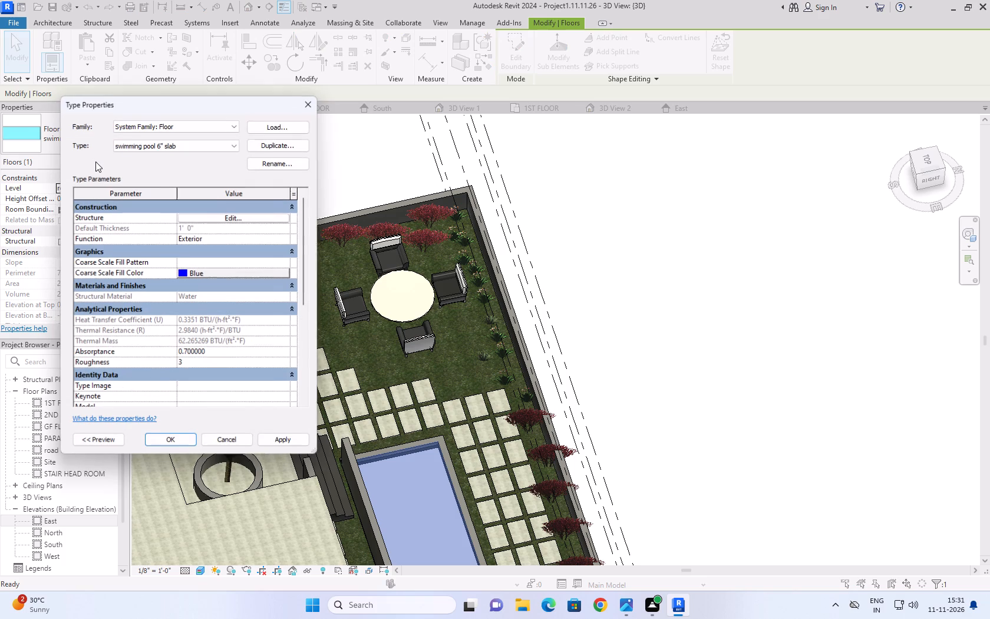
left_click(220, 220)
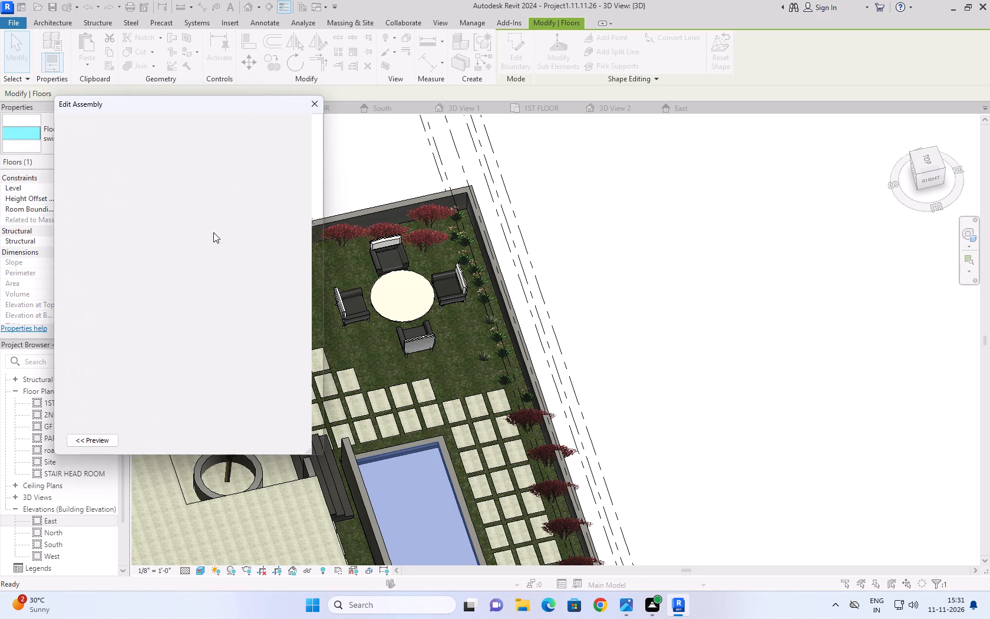
left_click(199, 245)
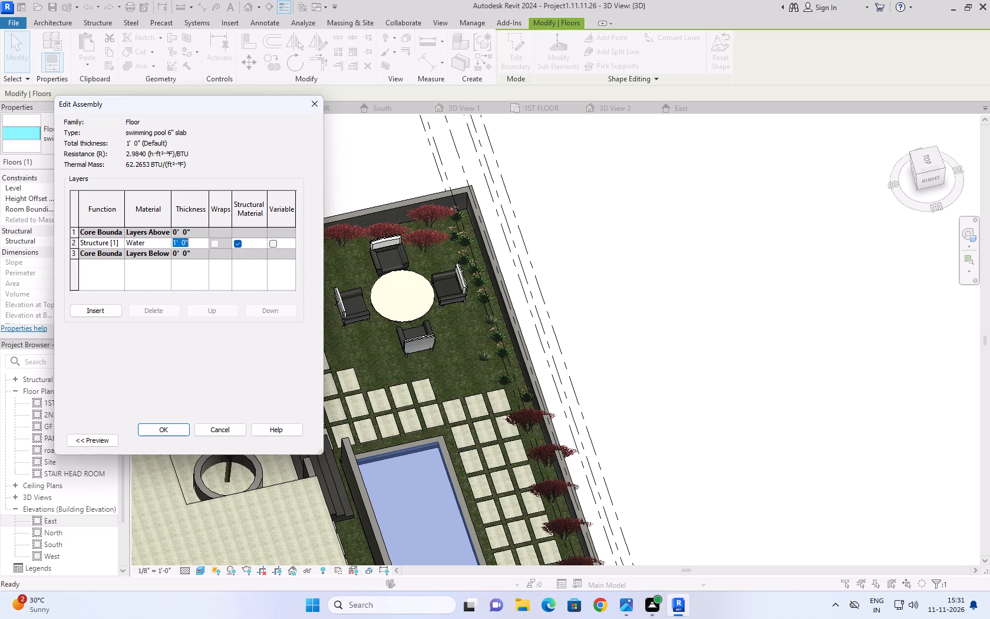
type("8'")
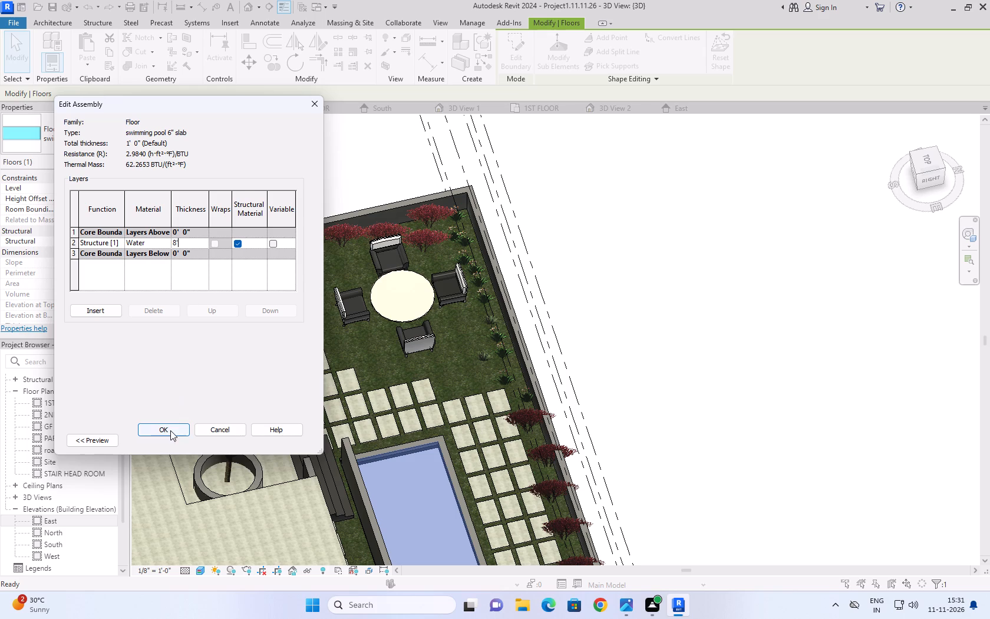
left_click(170, 430)
left_click(276, 440)
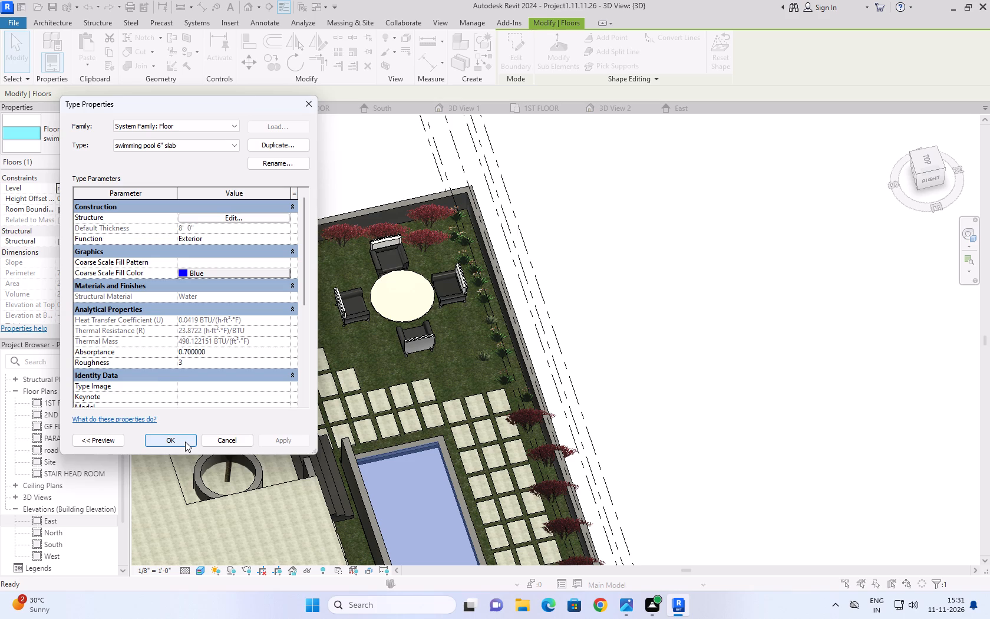
left_click(185, 442)
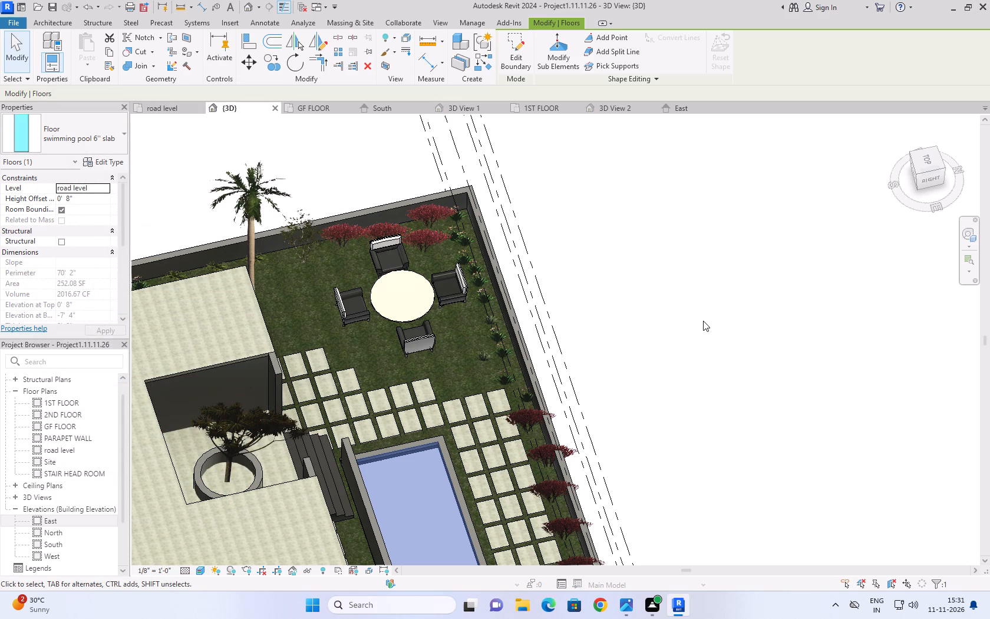
left_click(703, 321)
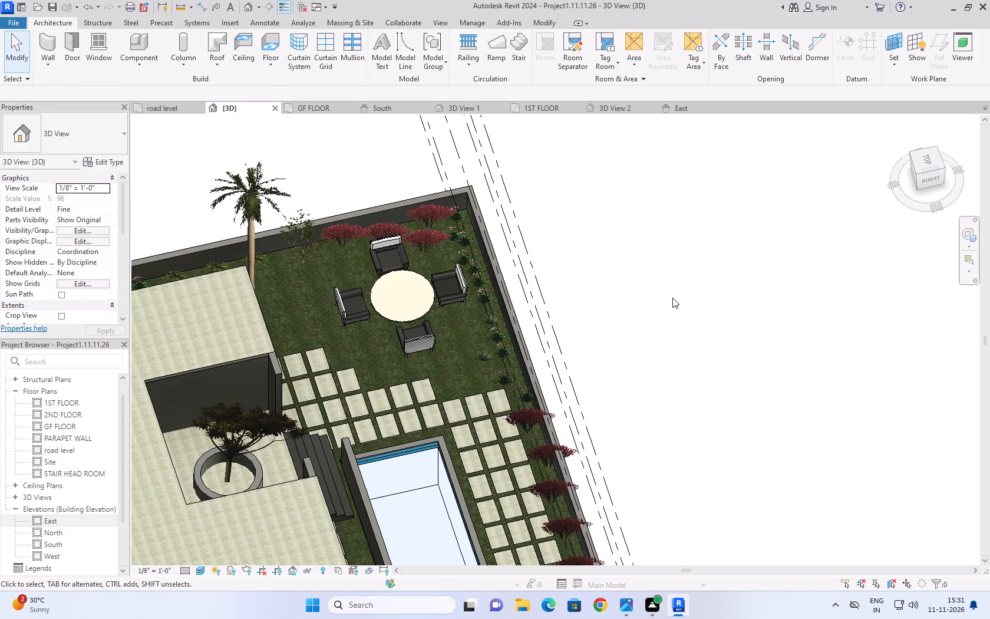
Constrain the top of the 9'' wall on the pool's house side up to the level 3' 0" above road level.
scroll(672, 298, "down", 3)
scroll(575, 474, "up", 4)
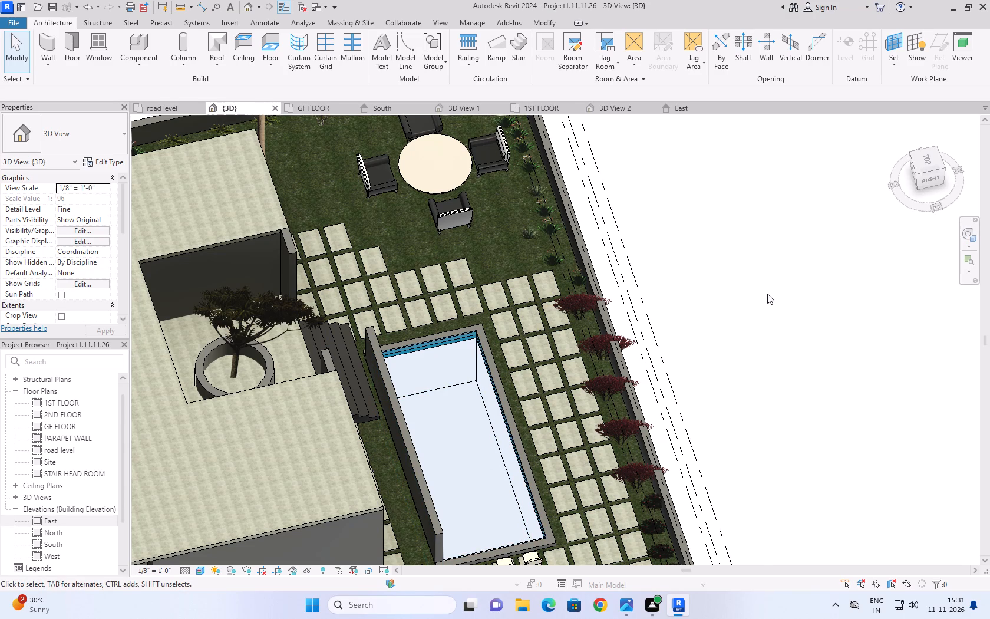
middle_click_drag(773, 295, 734, 304, "shift")
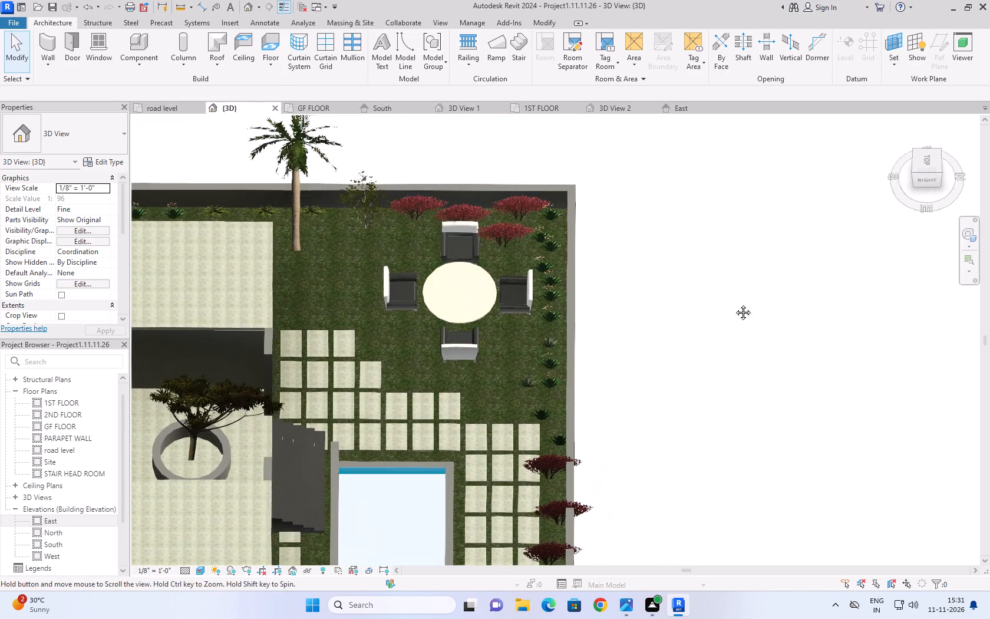
middle_click_drag(734, 304, 729, 330, "shift")
middle_click_drag(694, 439, 701, 202)
scroll(696, 213, "down", 1)
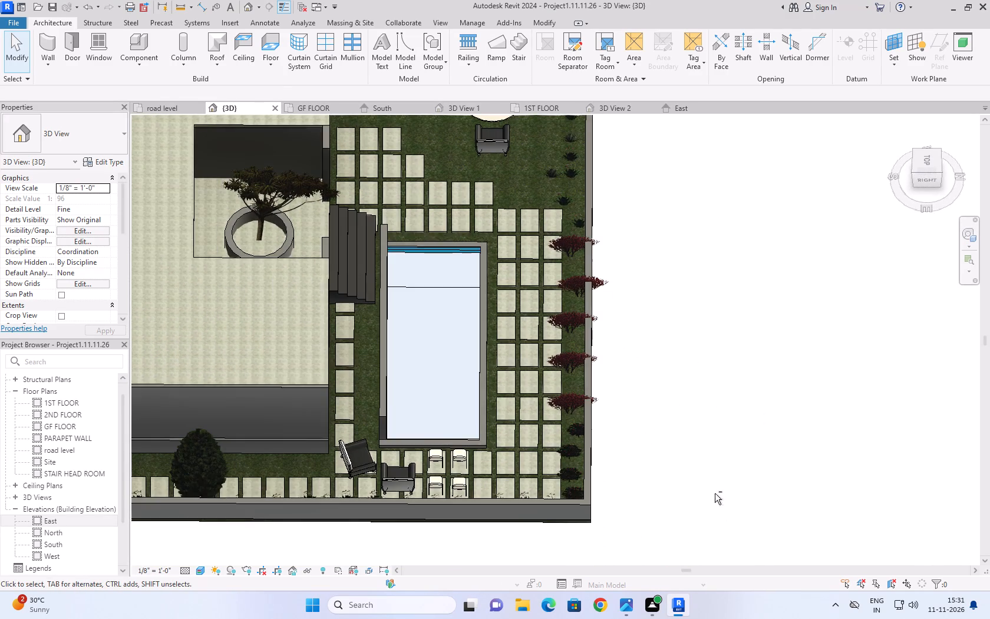
middle_click_drag(713, 490, 658, 483, "shift")
middle_click_drag(643, 483, 670, 347)
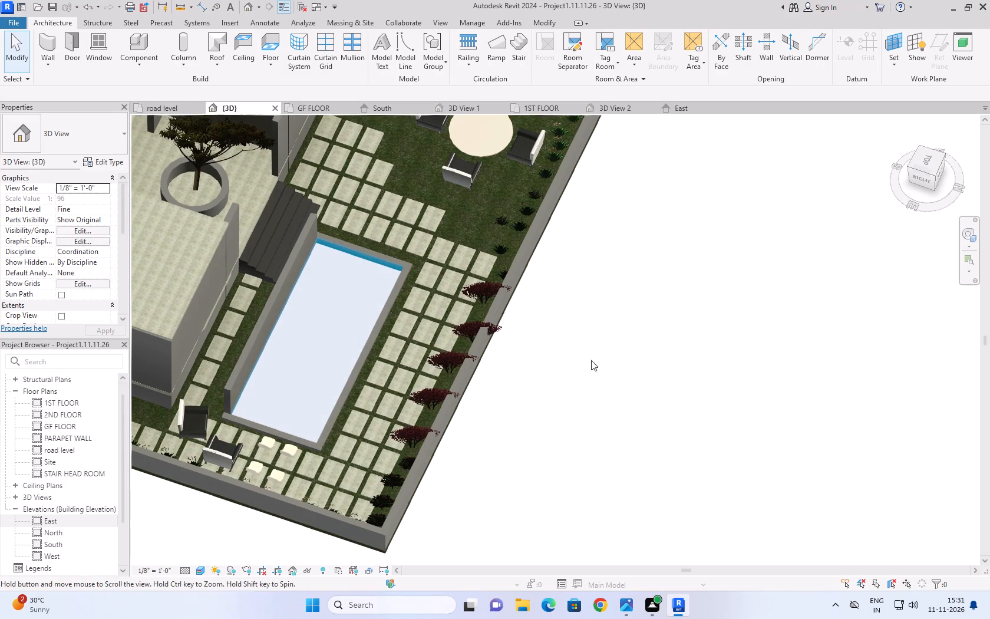
left_click(269, 304)
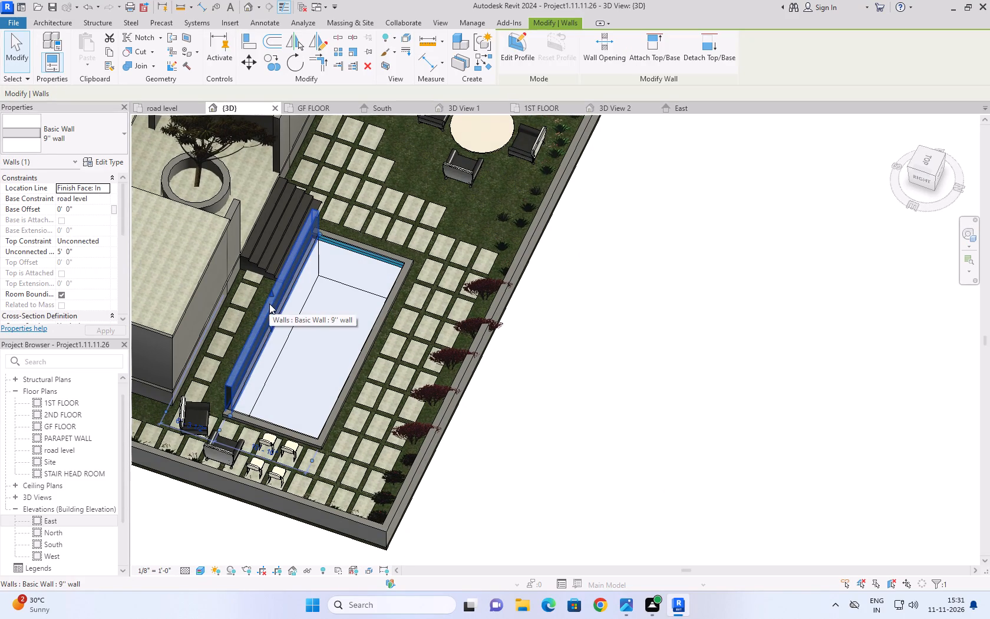
left_click(105, 243)
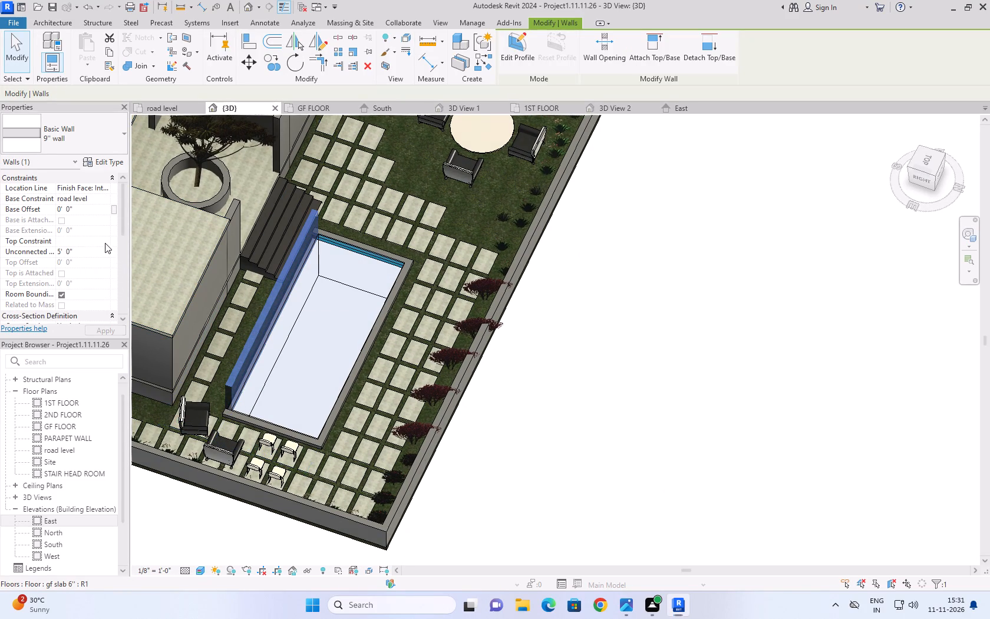
left_click(100, 267)
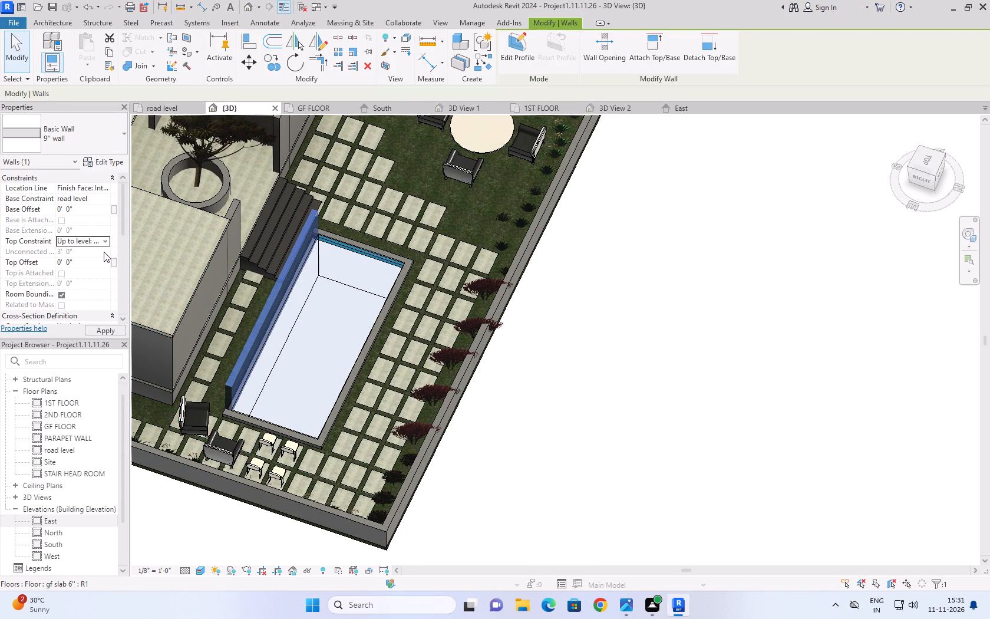
left_click(594, 367)
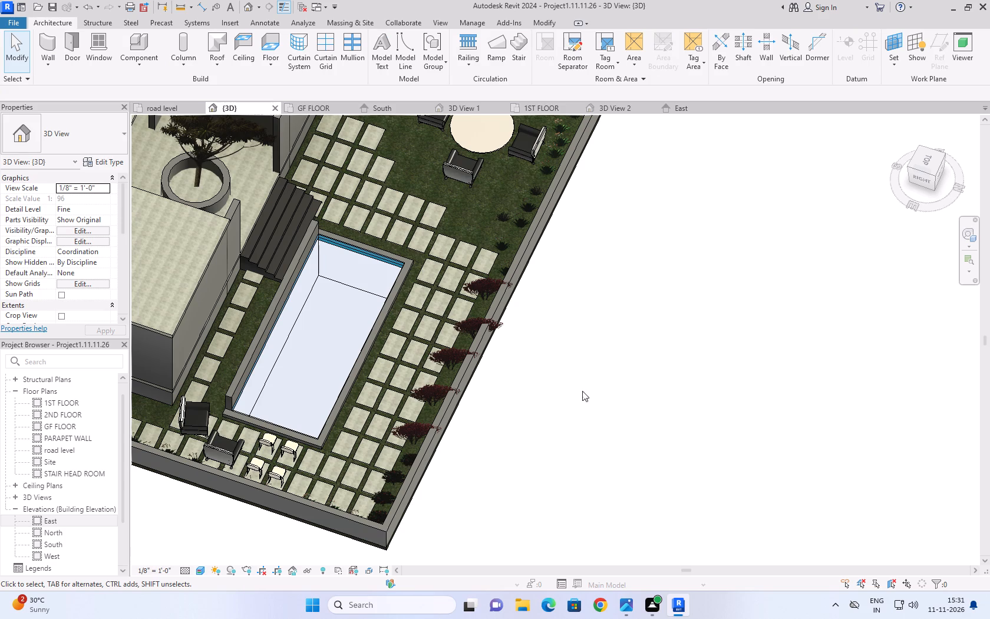
Set the 9'' wall on the pool's house side to an unconnected top with a height of 6''.
middle_click_drag(556, 421, 567, 371, "shift")
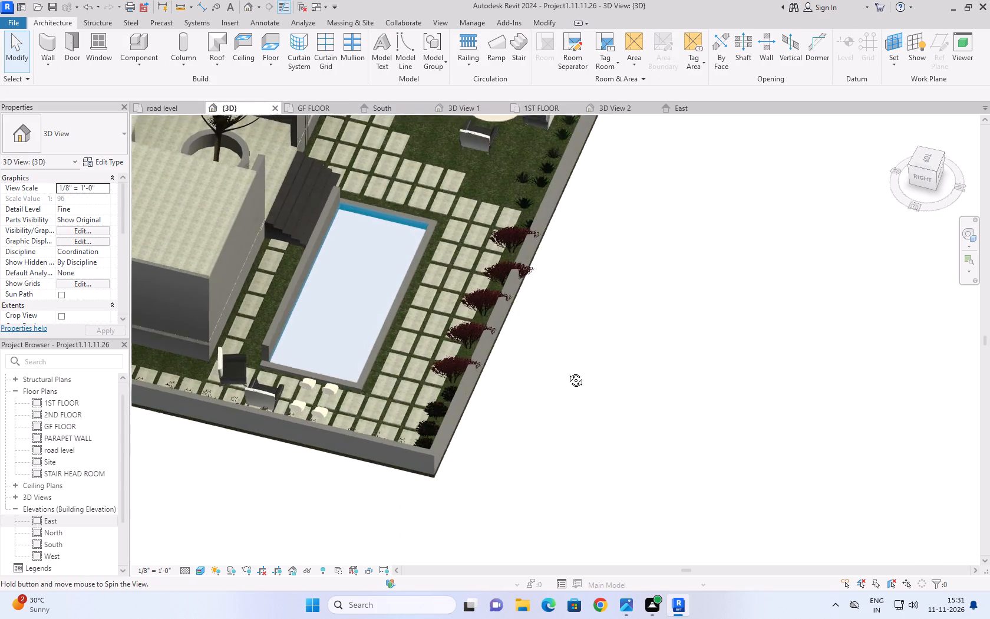
middle_click_drag(567, 371, 635, 357, "shift")
middle_click_drag(559, 353, 555, 493)
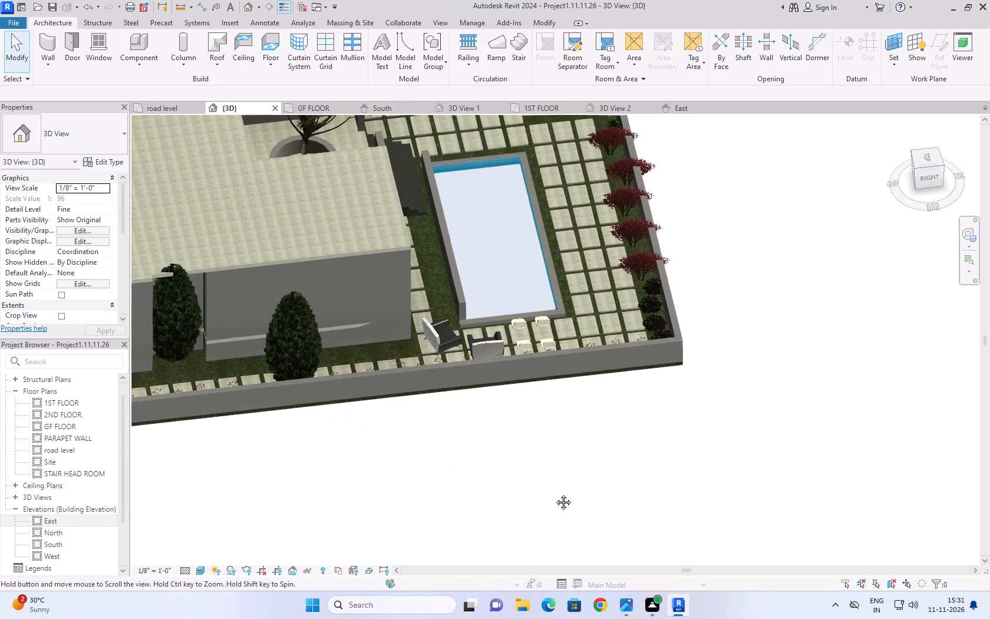
middle_click_drag(555, 493, 555, 494)
middle_click_drag(546, 500, 585, 483, "shift")
middle_click_drag(593, 431, 558, 476)
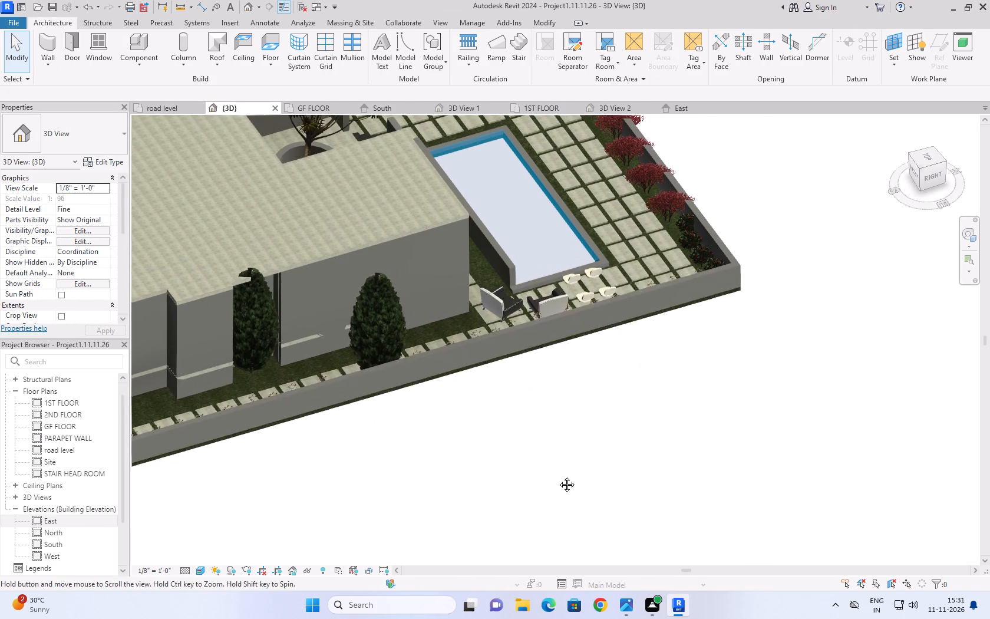
middle_click_drag(558, 476, 491, 534)
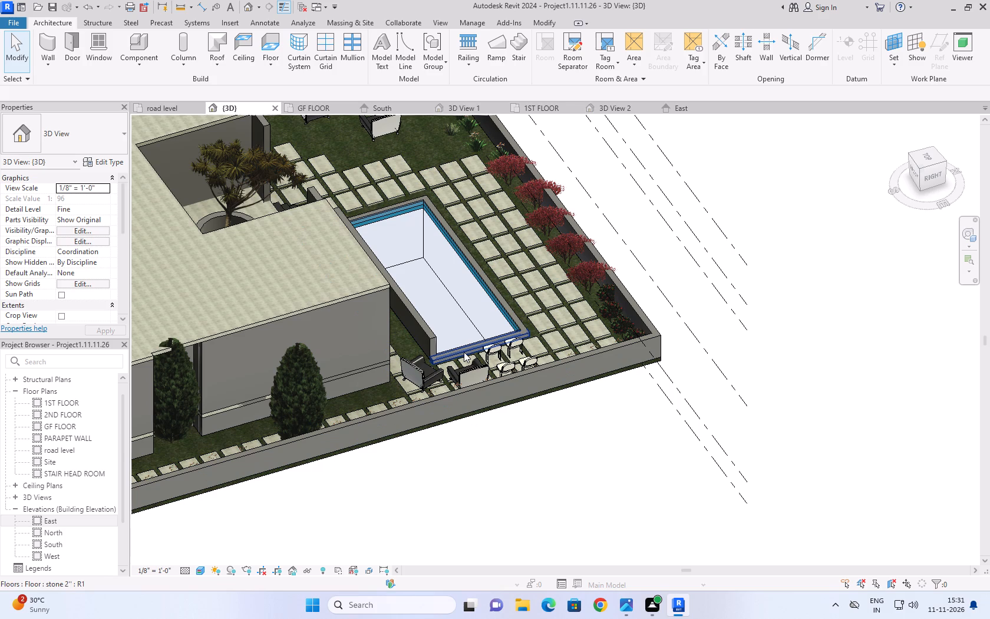
left_click(464, 352)
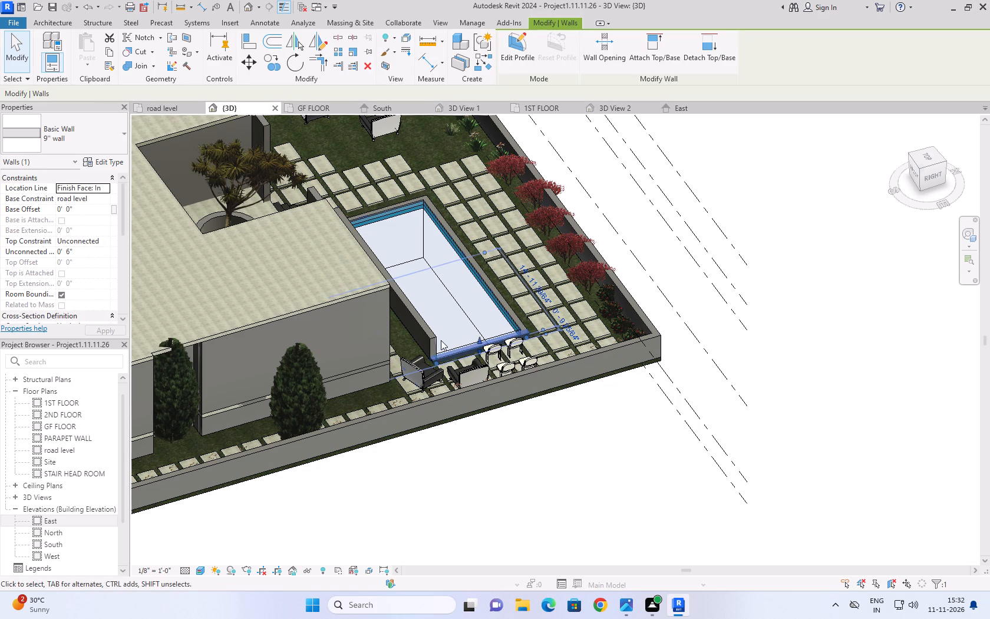
left_click(430, 337)
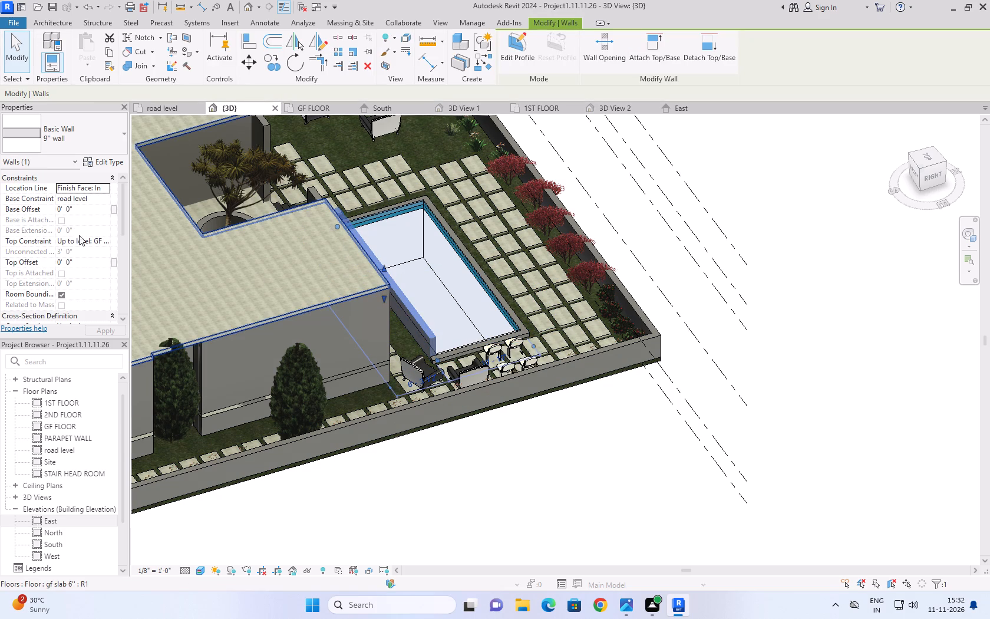
left_click(105, 240)
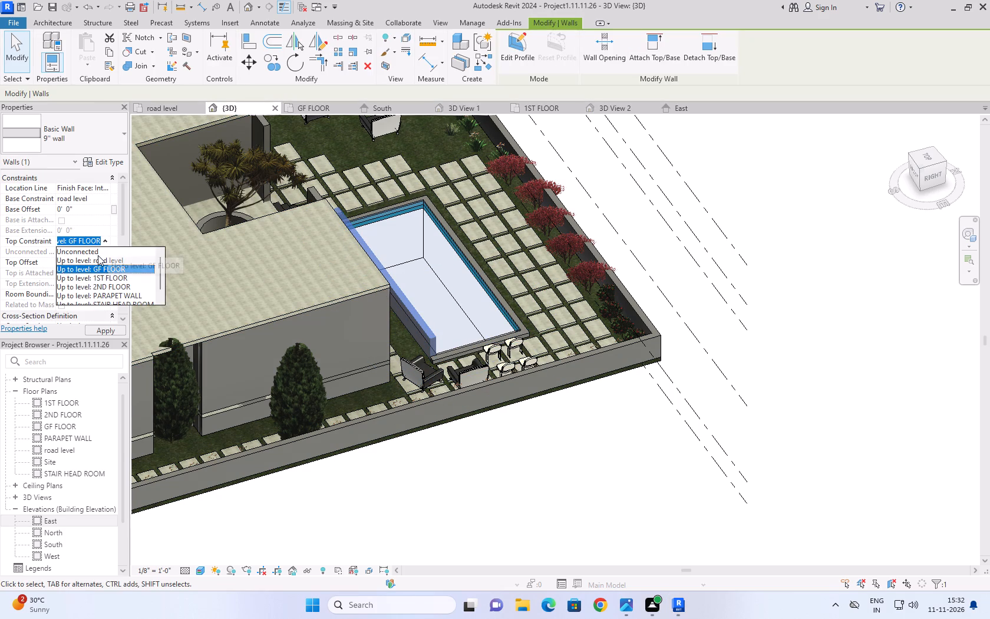
left_click(98, 255)
left_click(94, 252)
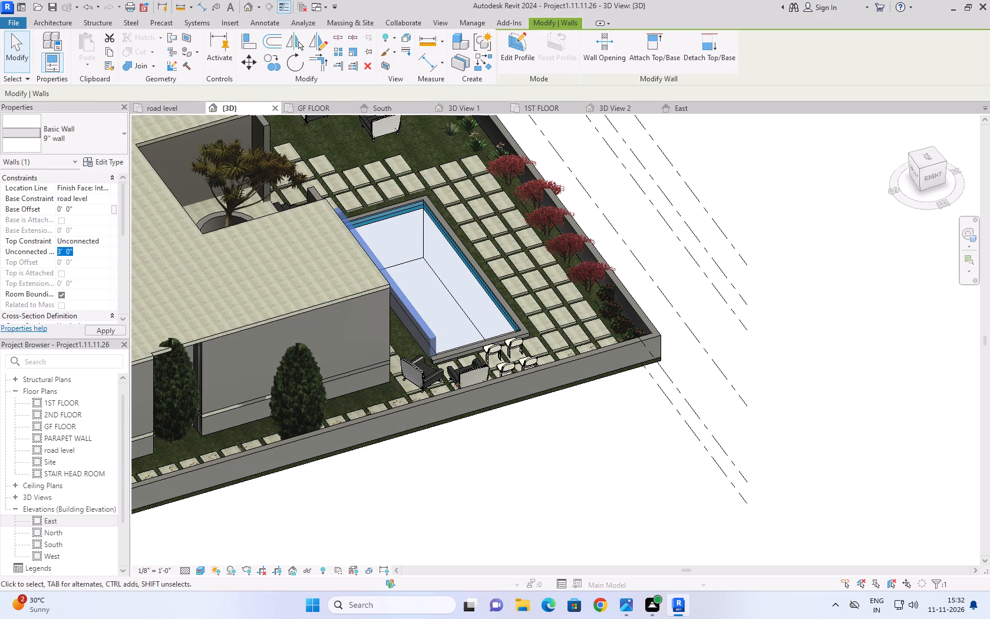
key("6")
type("''")
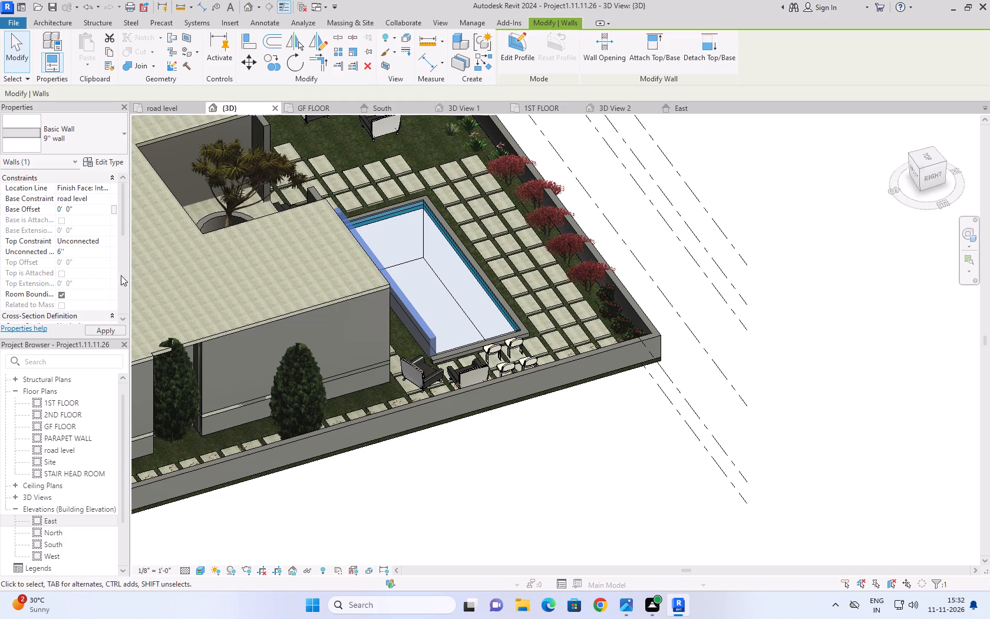
left_click(104, 329)
left_click(467, 460)
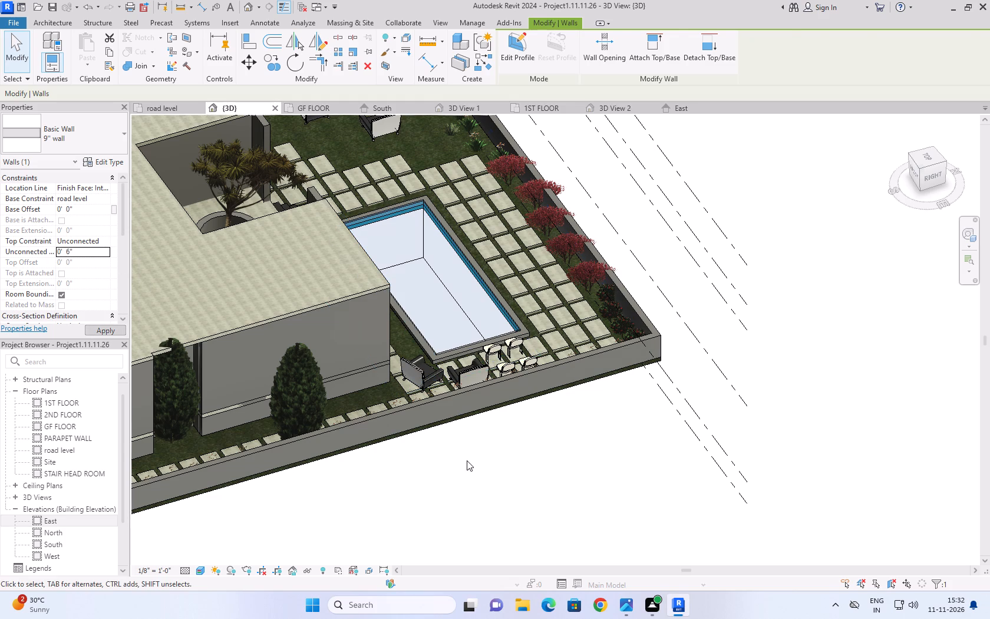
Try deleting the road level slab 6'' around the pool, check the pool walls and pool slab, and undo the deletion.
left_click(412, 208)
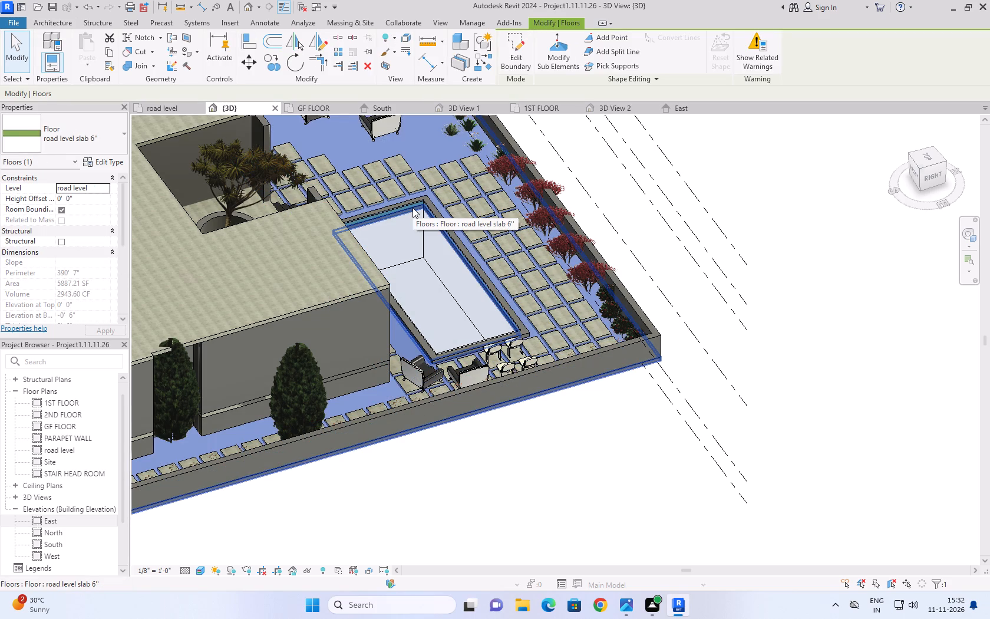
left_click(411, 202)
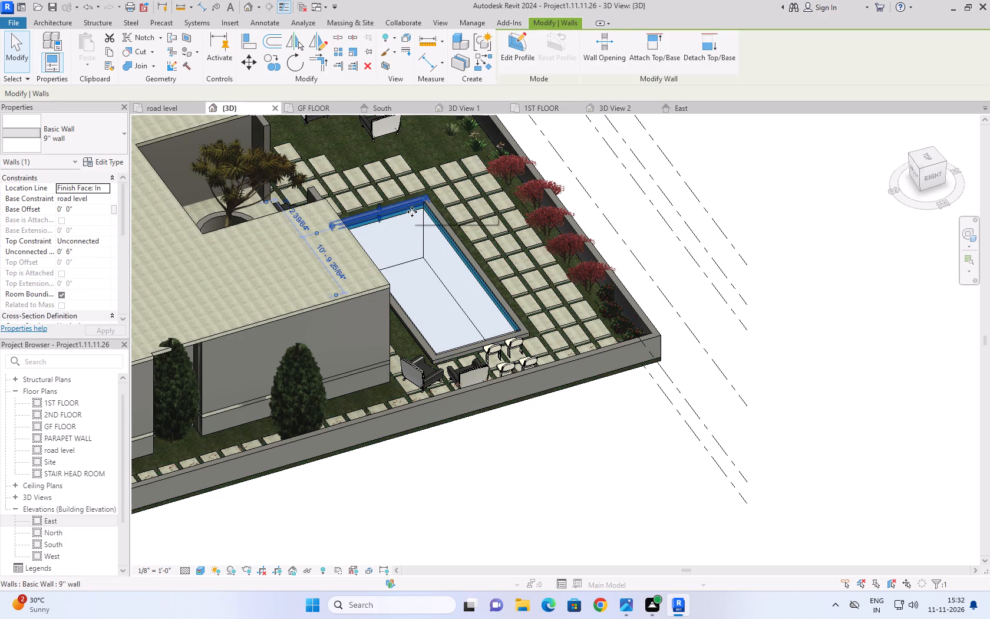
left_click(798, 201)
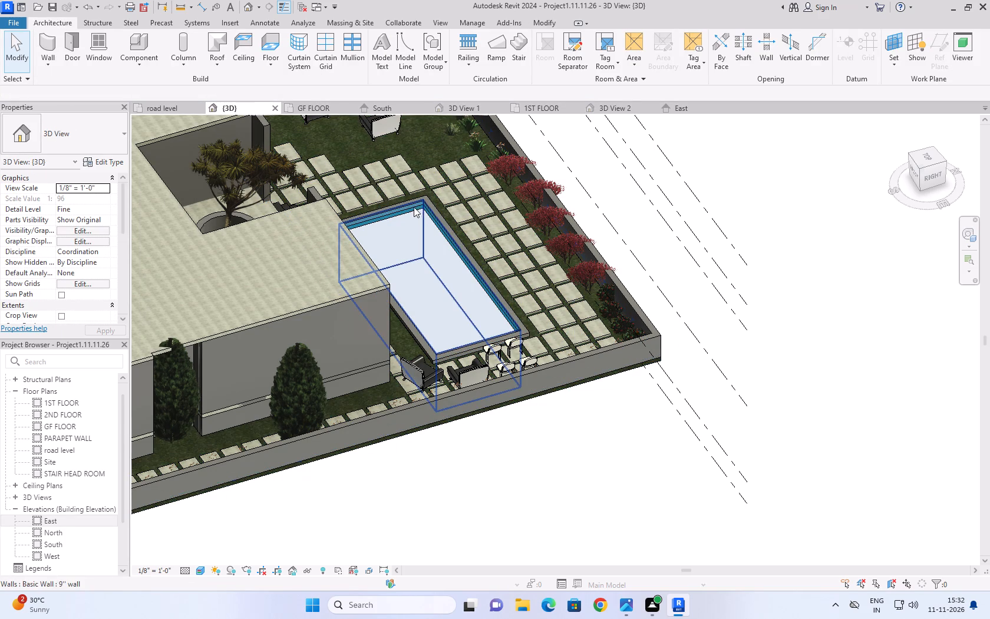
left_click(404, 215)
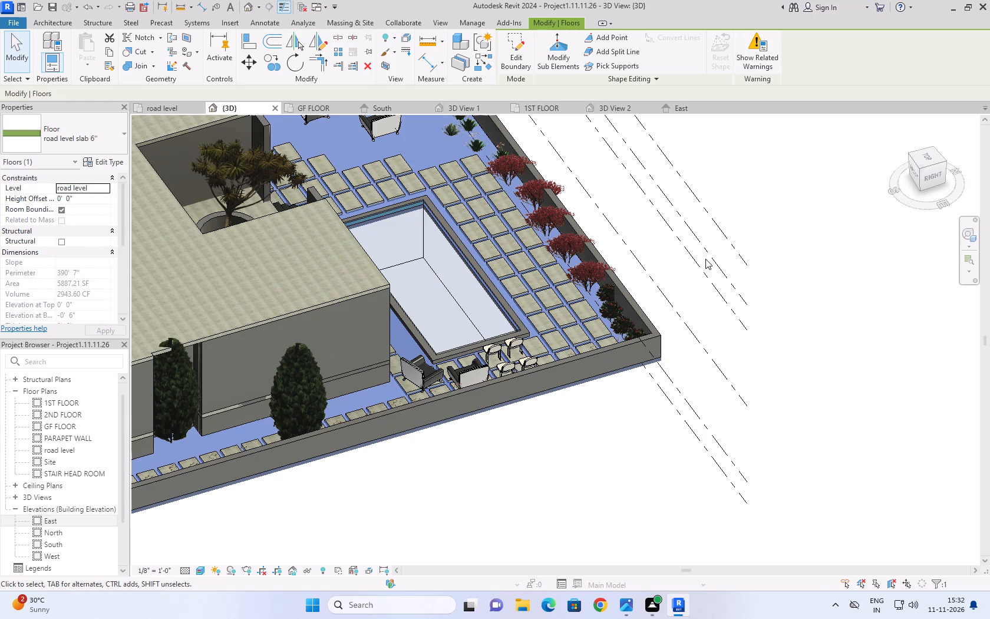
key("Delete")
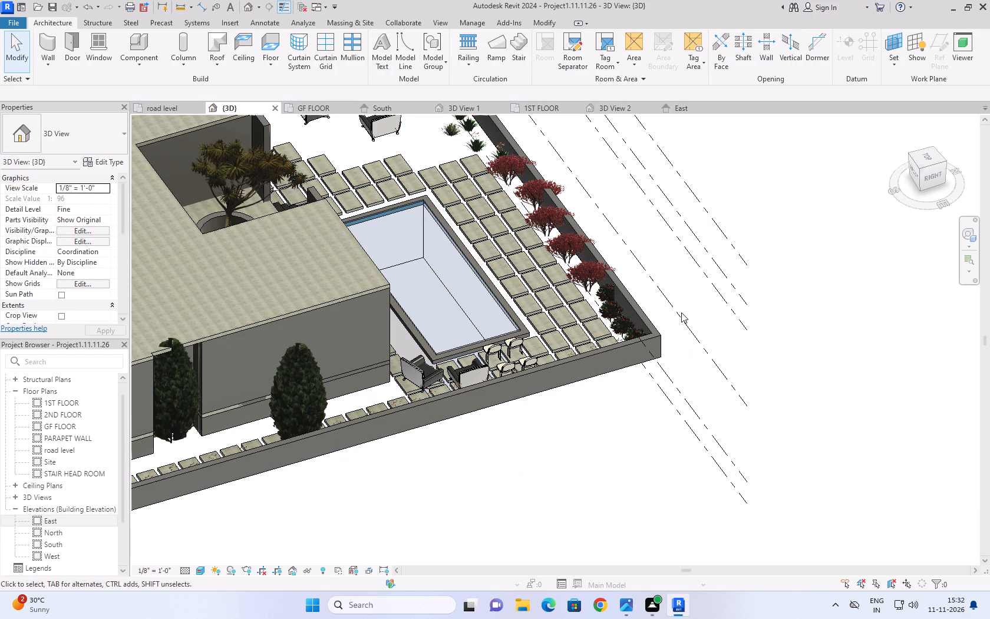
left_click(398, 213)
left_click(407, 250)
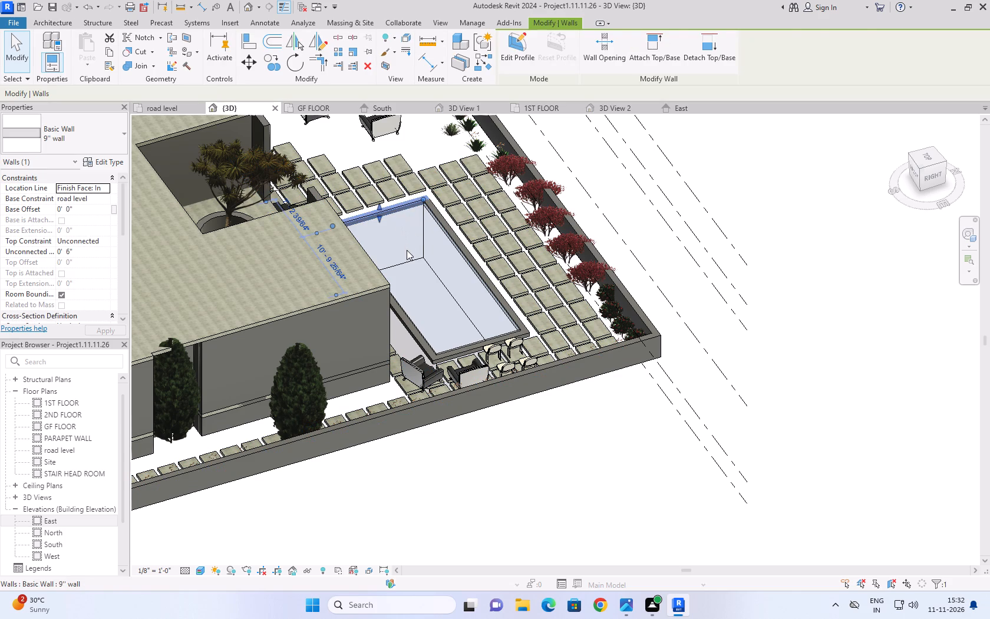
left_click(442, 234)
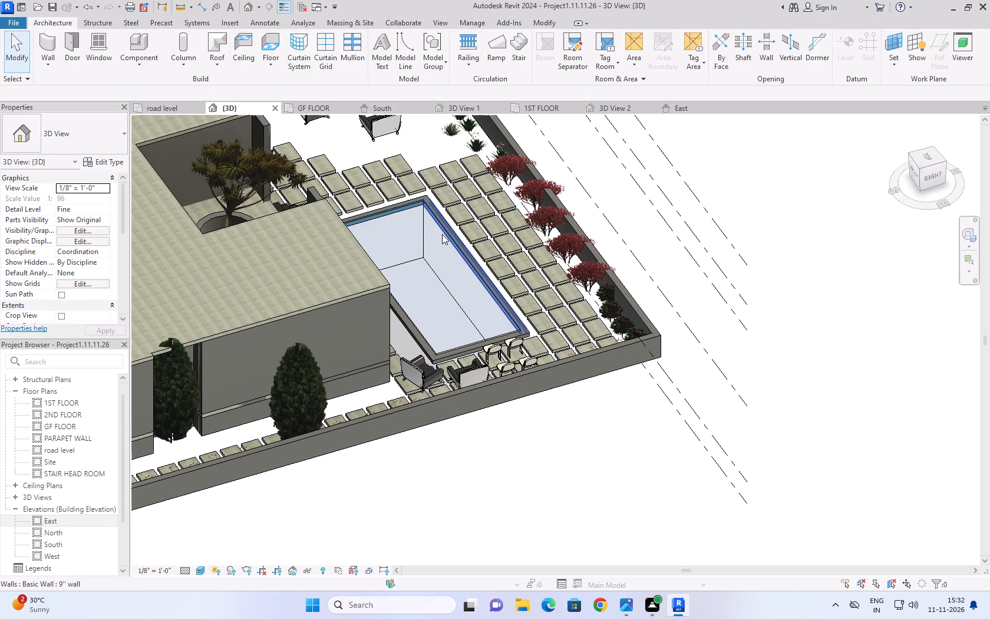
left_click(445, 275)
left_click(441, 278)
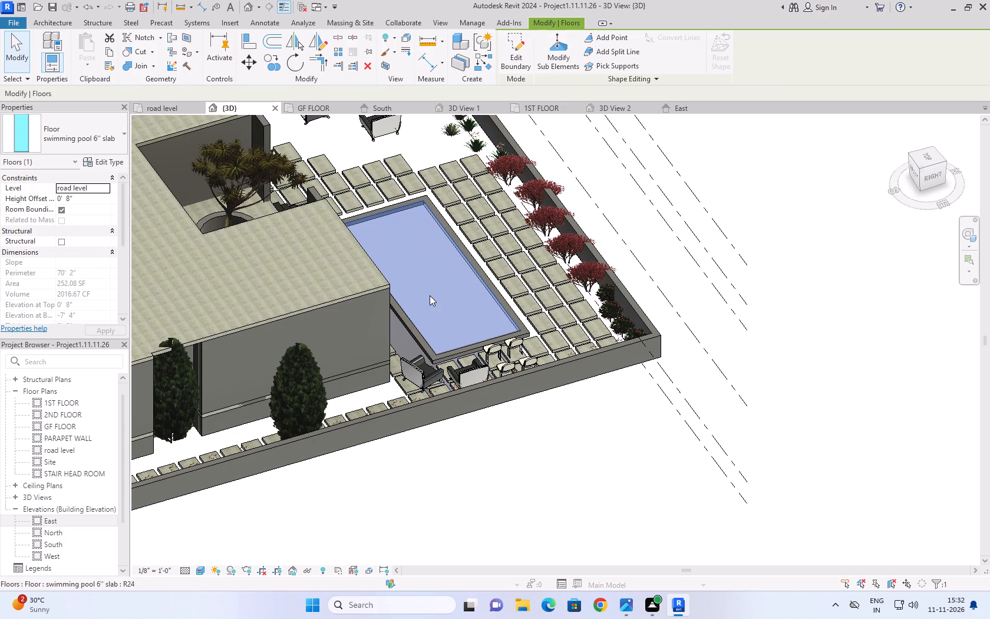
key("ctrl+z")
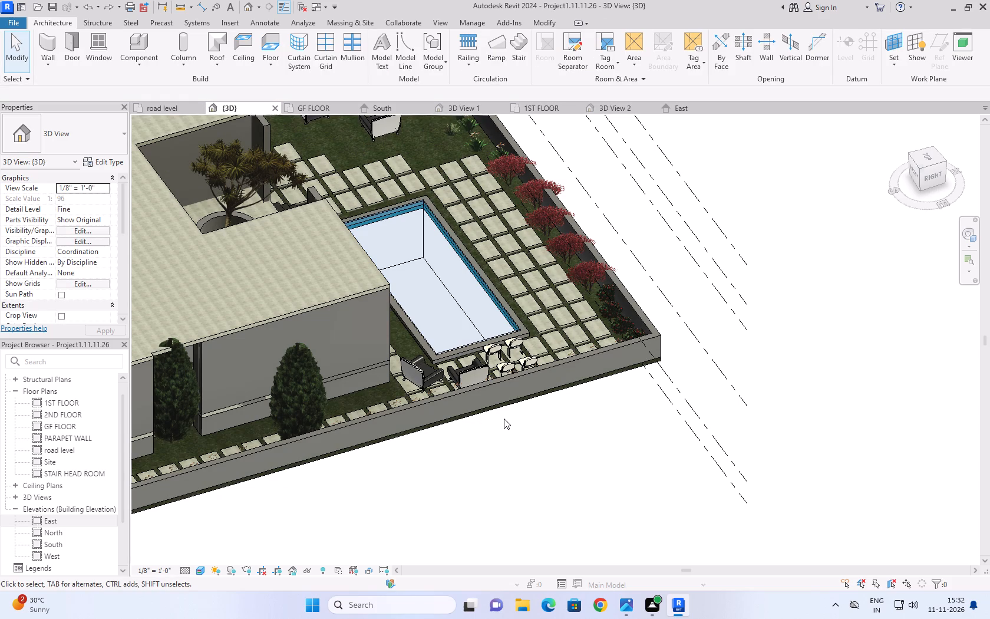
Examine the swimming pool 6'' slab from above in 3D and select it.
left_click(504, 419)
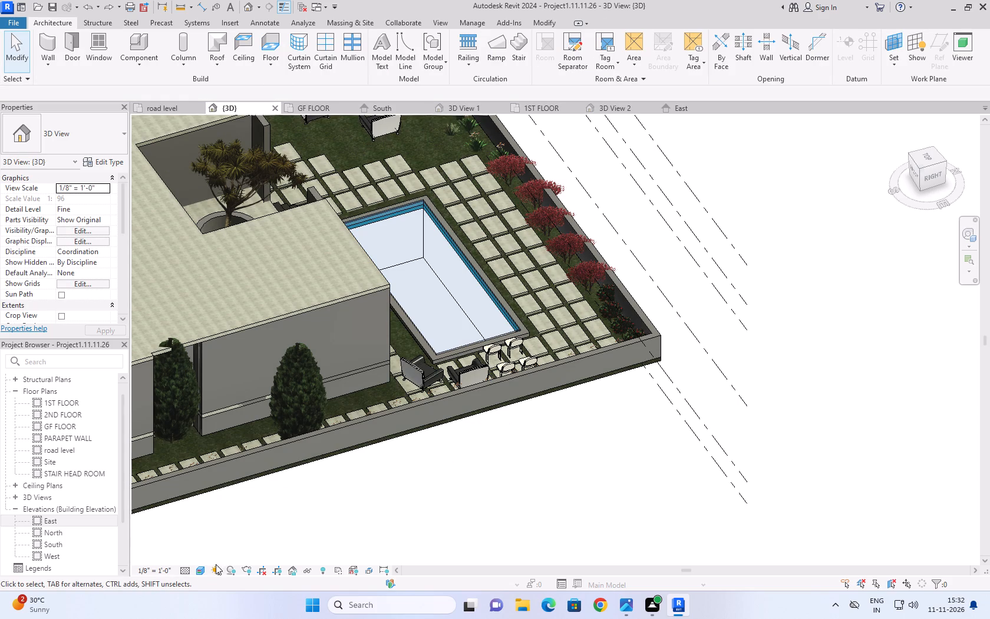
left_click(196, 573)
left_click(207, 555)
left_click(420, 226)
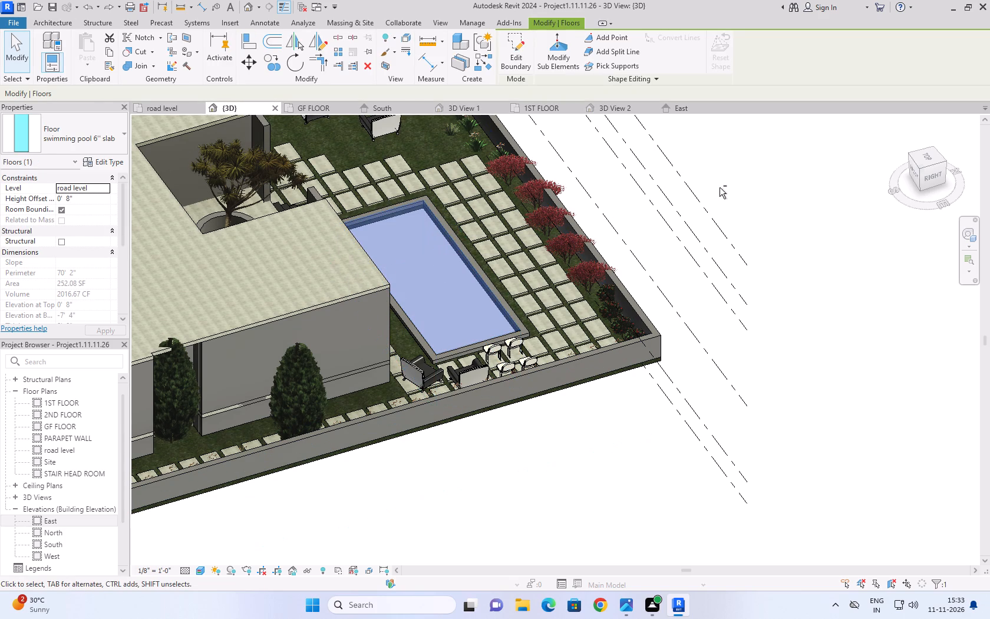
middle_click_drag(721, 187, 565, 263, "shift")
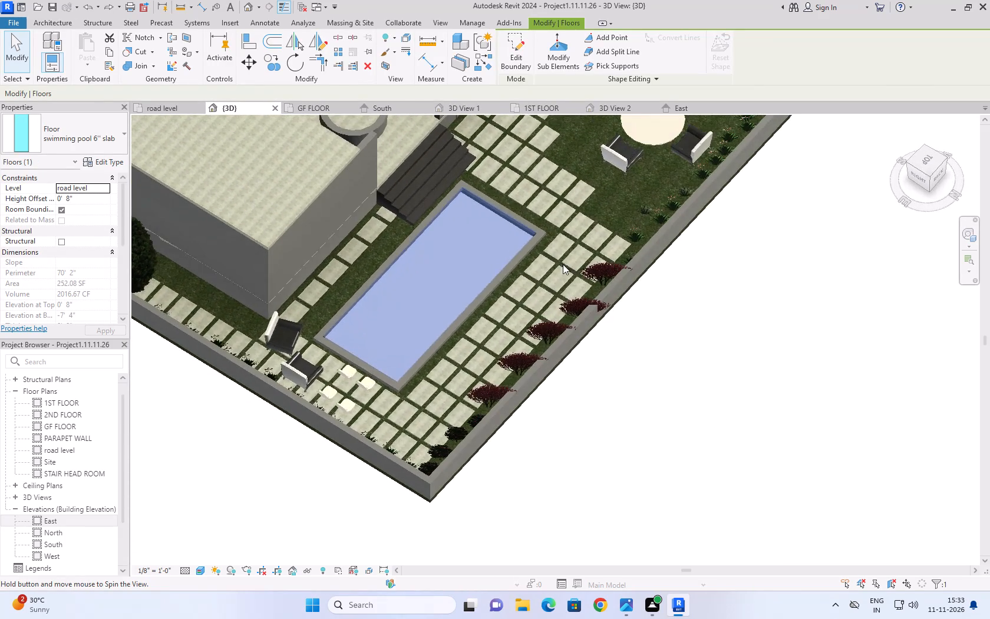
left_click(686, 329)
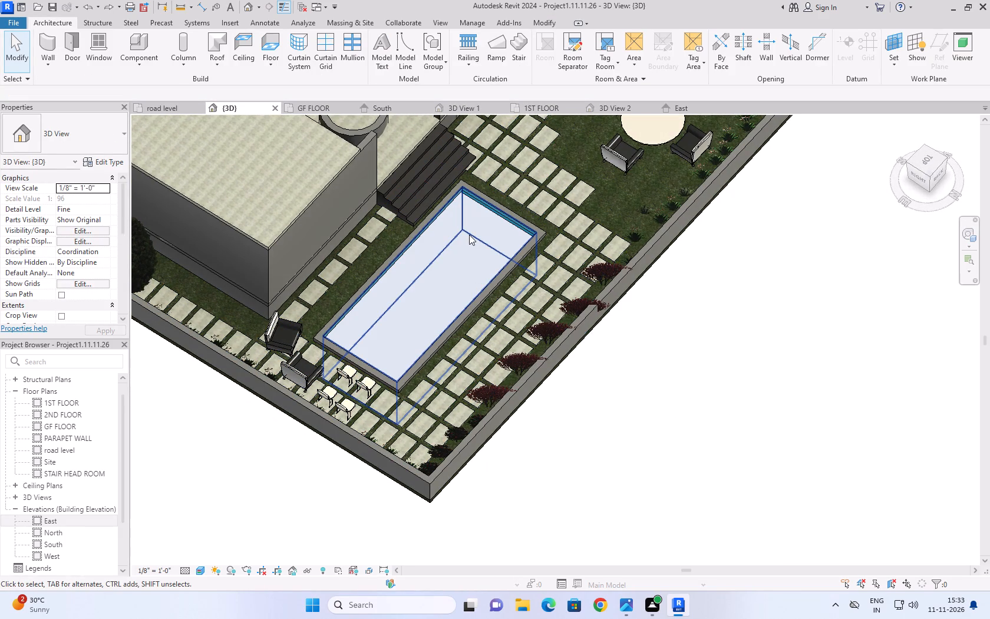
left_click(469, 235)
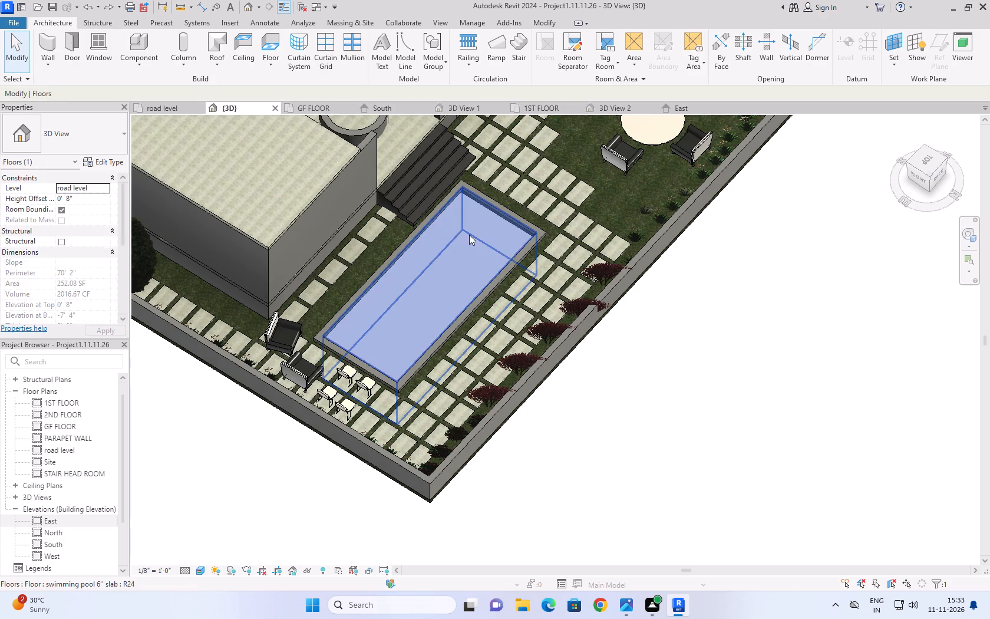
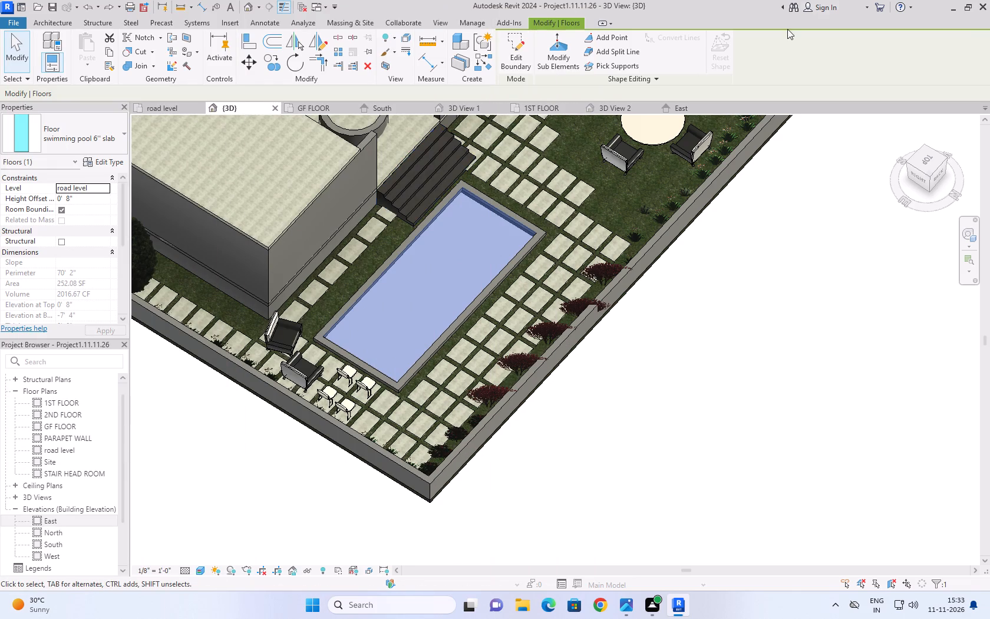
Examine the swimming pool in 3D from above and from the side, including the basin below the plot.
left_click(789, 294)
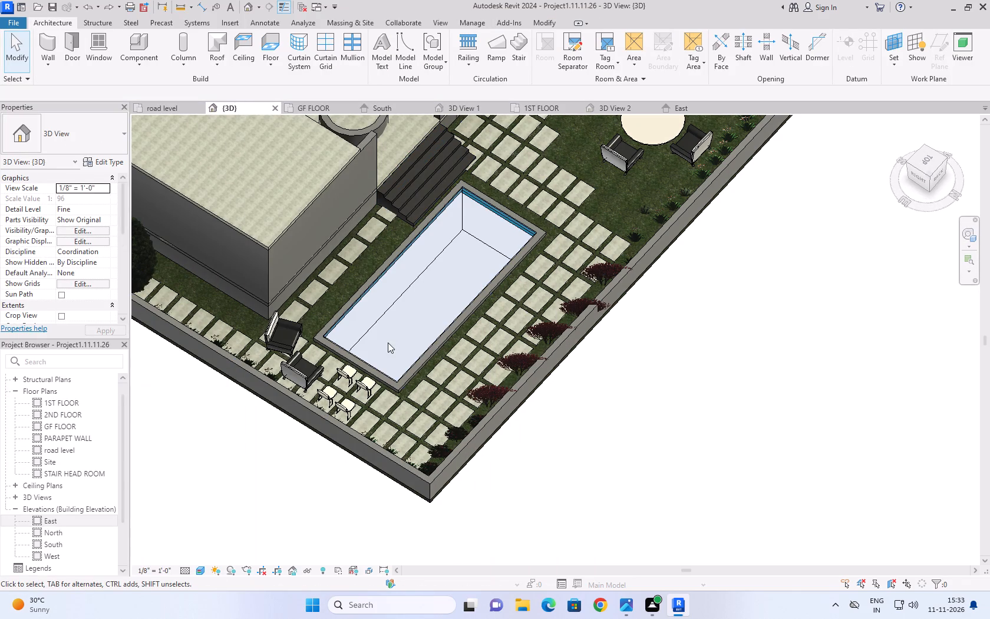
scroll(391, 342, "up", 8)
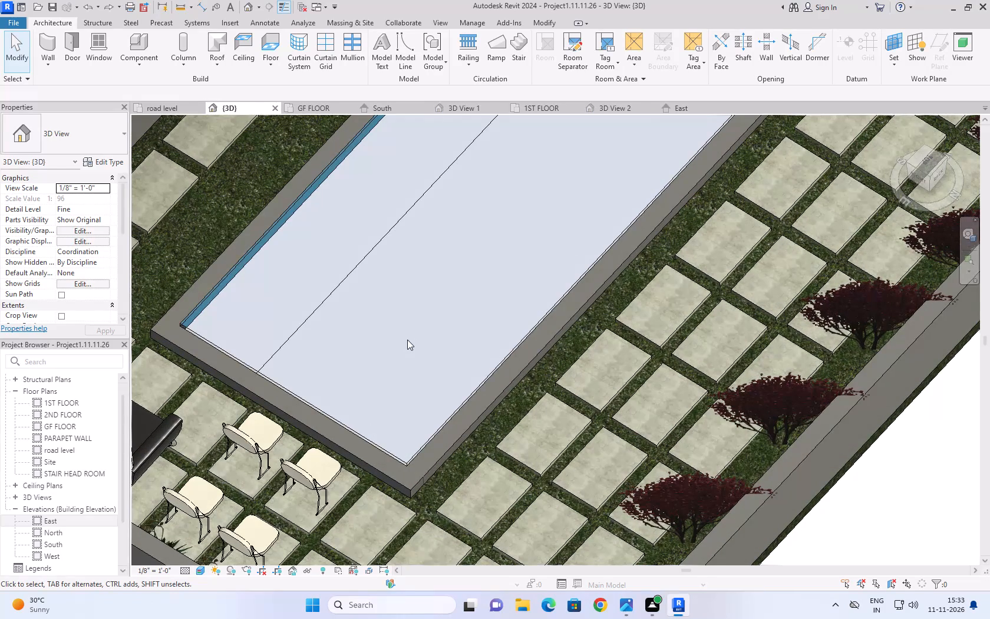
scroll(408, 336, "down", 5)
middle_click_drag(437, 321, 441, 281, "shift")
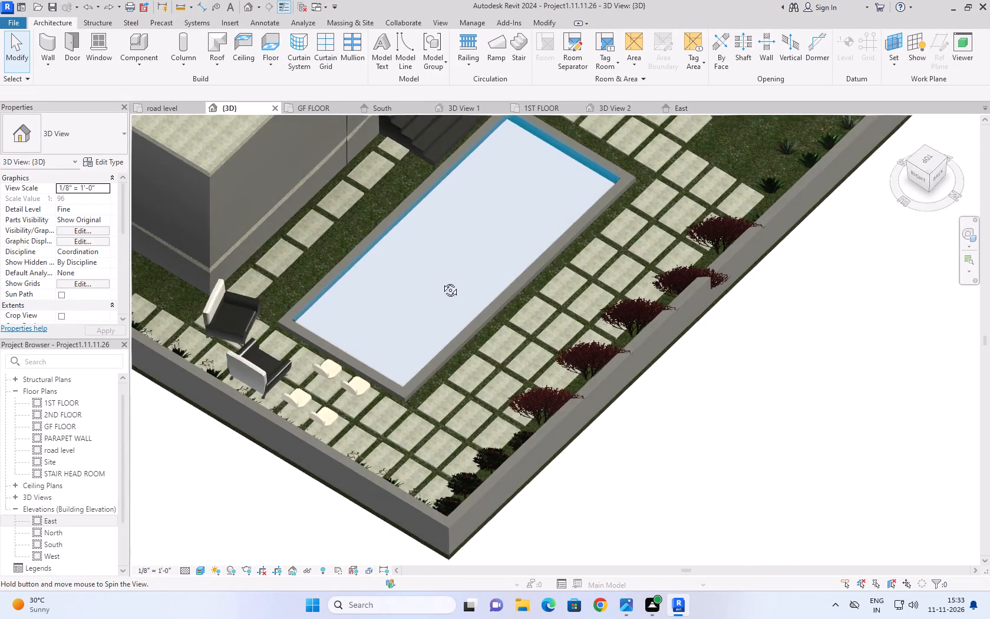
middle_click_drag(441, 281, 517, 192, "shift")
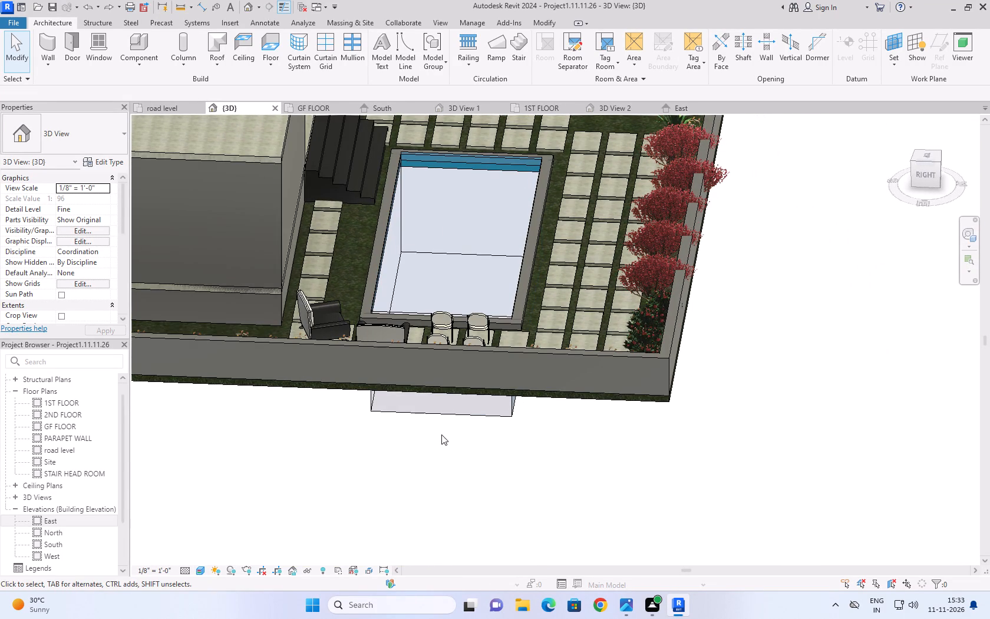
middle_click_drag(441, 434, 474, 342, "shift")
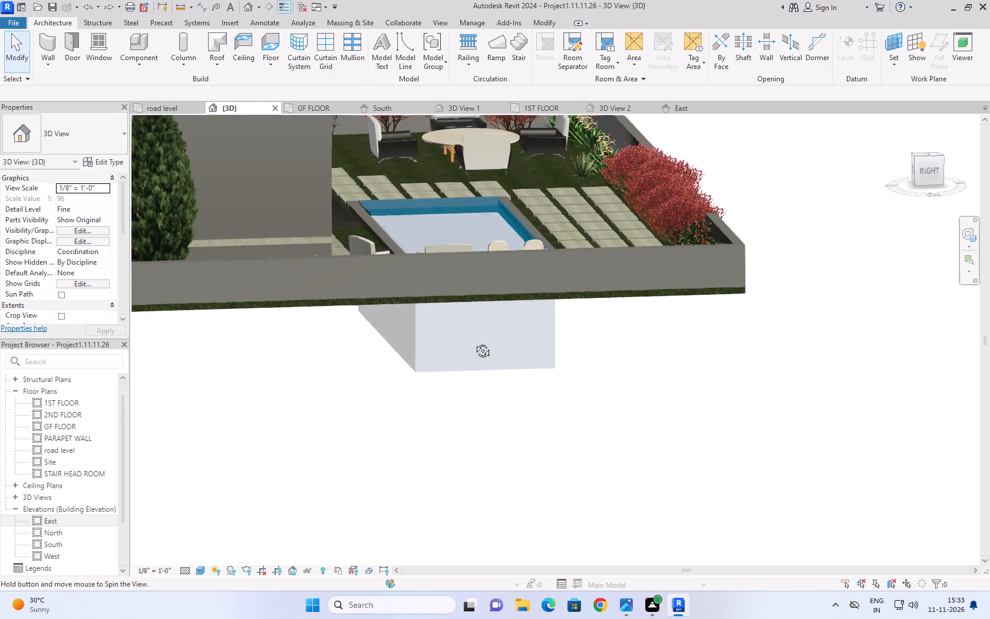
middle_click_drag(474, 342, 433, 506, "shift")
scroll(453, 300, "up", 1)
middle_click_drag(453, 299, 458, 373, "shift")
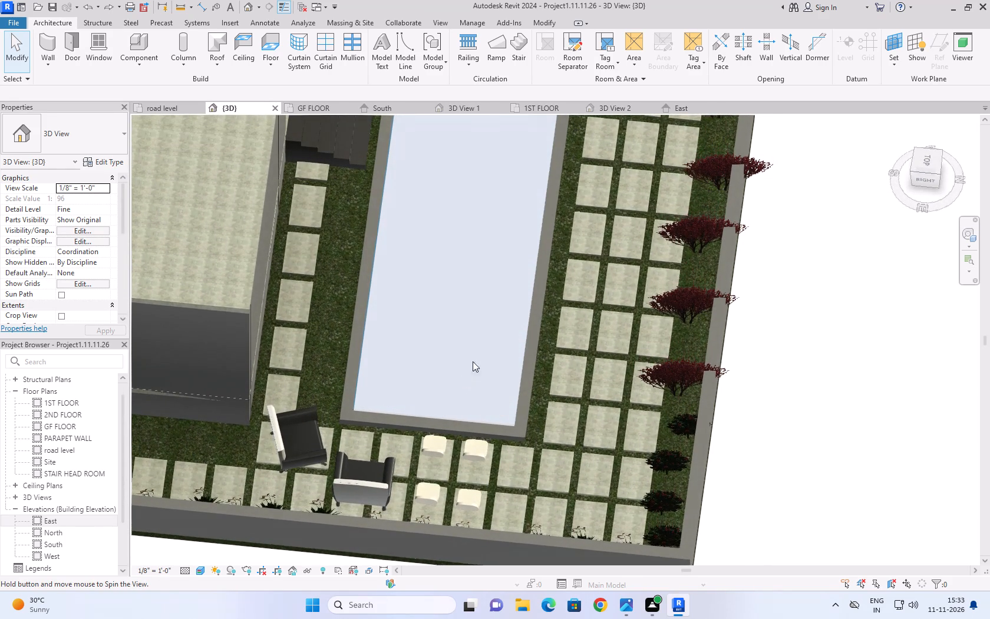
middle_click_drag(475, 265, 487, 371)
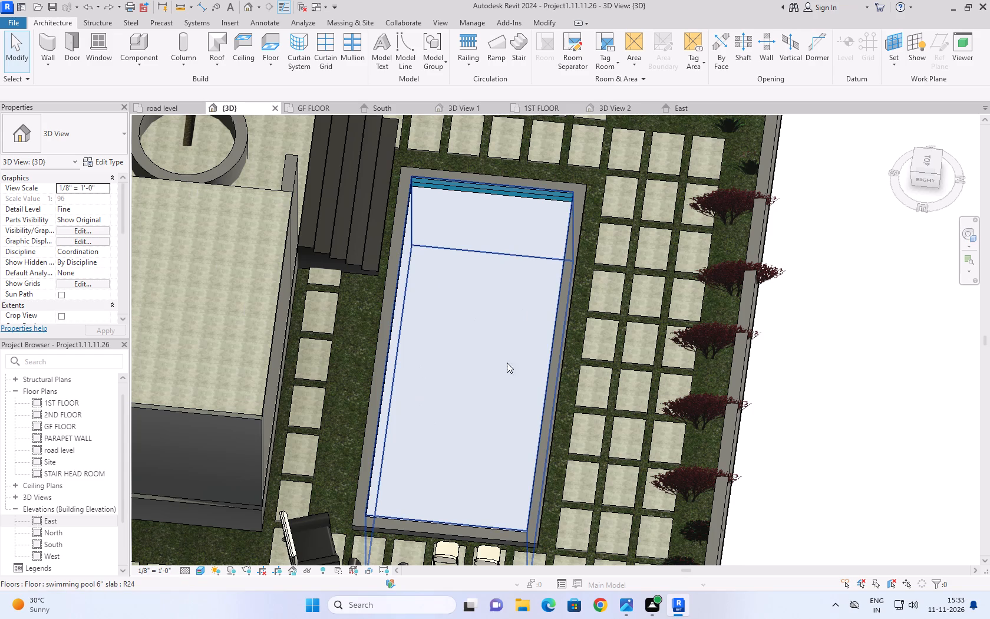
Check the material assigned to the structure layer of the swimming pool 6'' slab type.
left_click(491, 252)
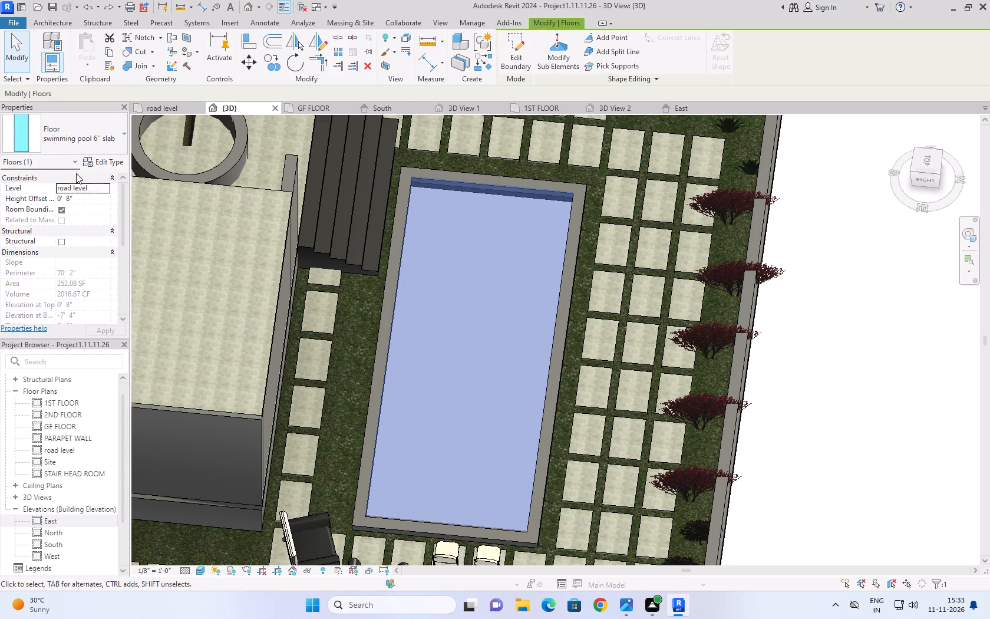
left_click(115, 160)
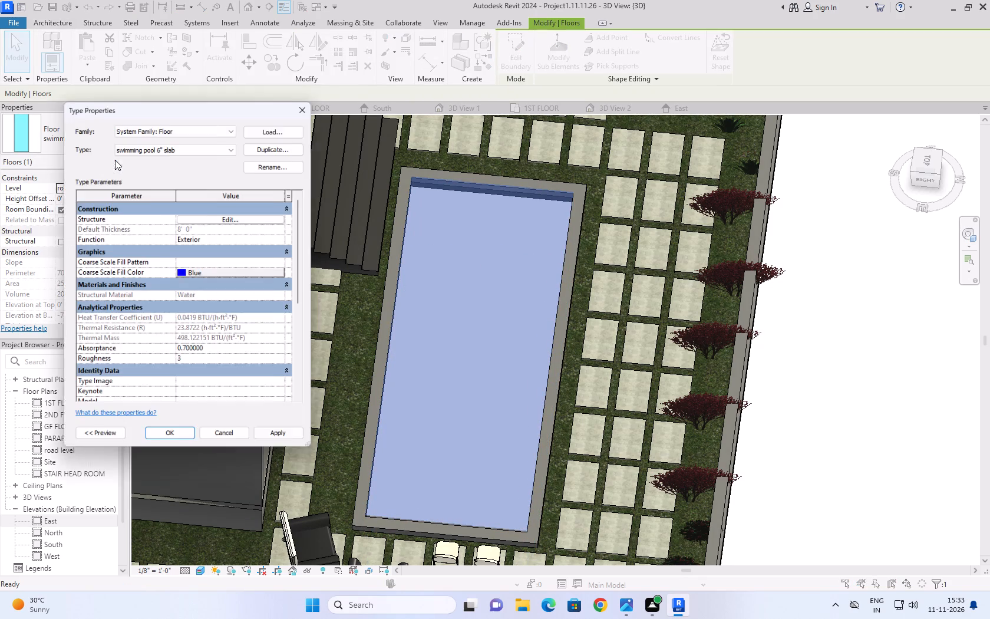
left_click(237, 219)
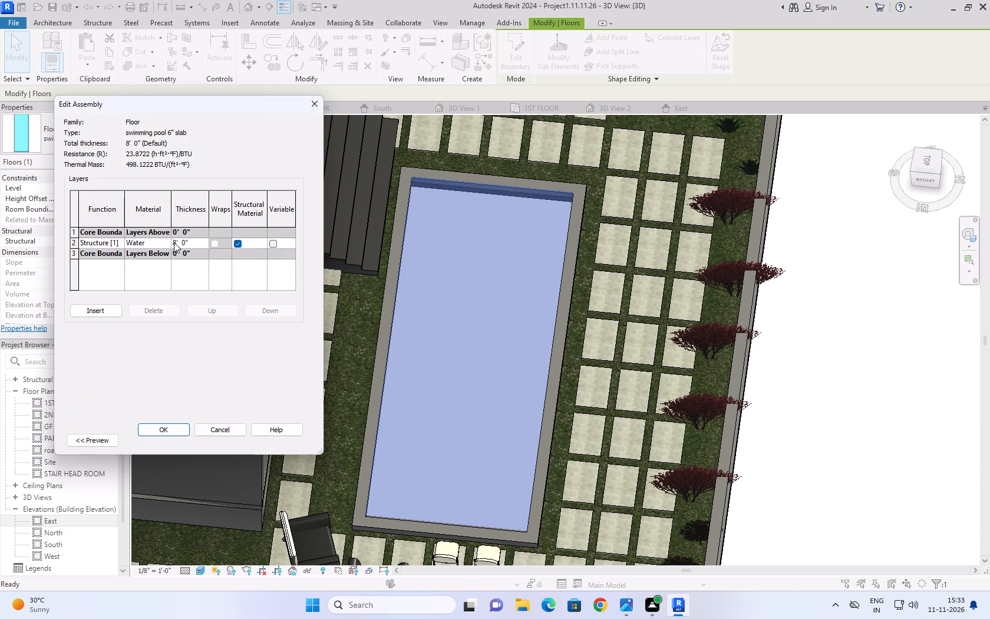
left_click(165, 241)
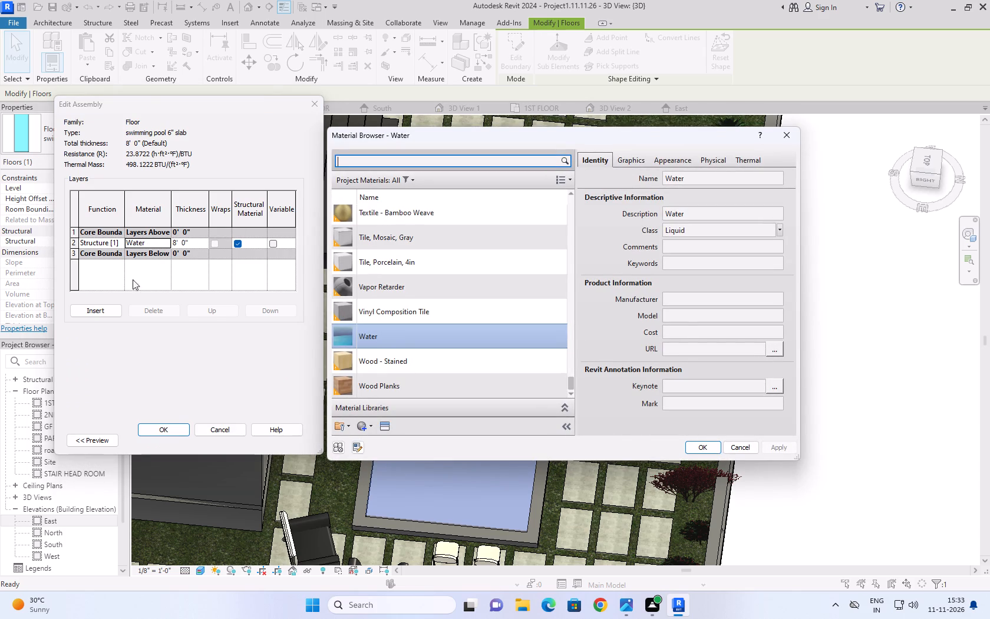
left_click(696, 443)
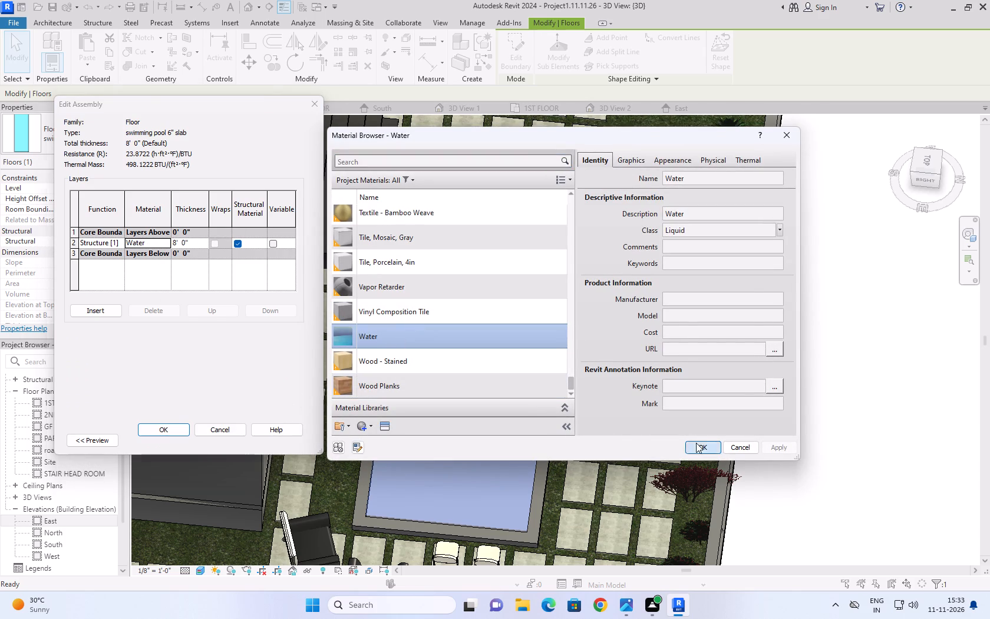
left_click(156, 429)
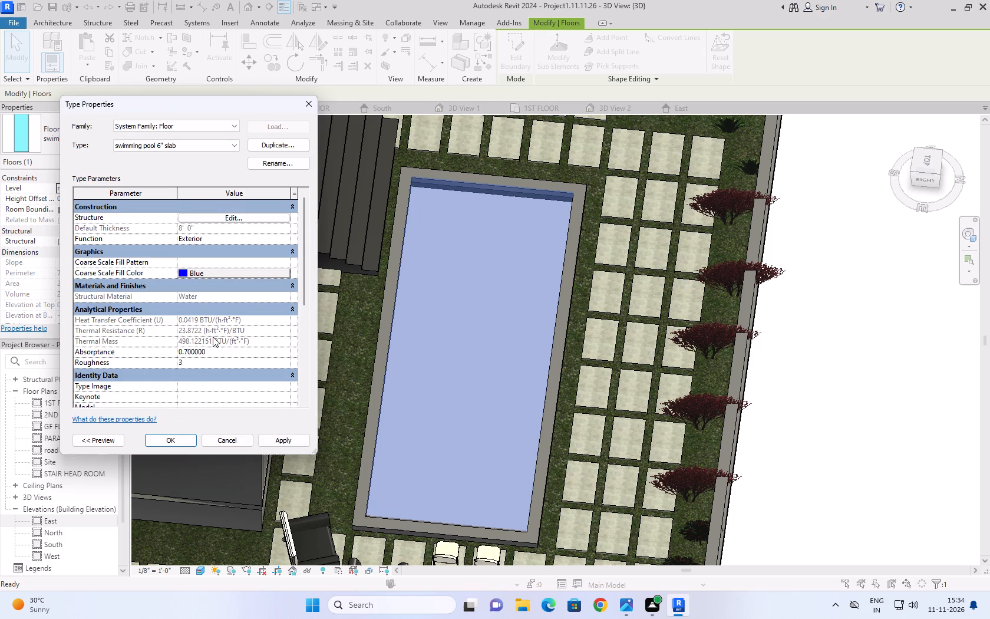
Set the absorption distance of the pool slab's Water material appearance to 8' and apply the floor type changes.
left_click(228, 218)
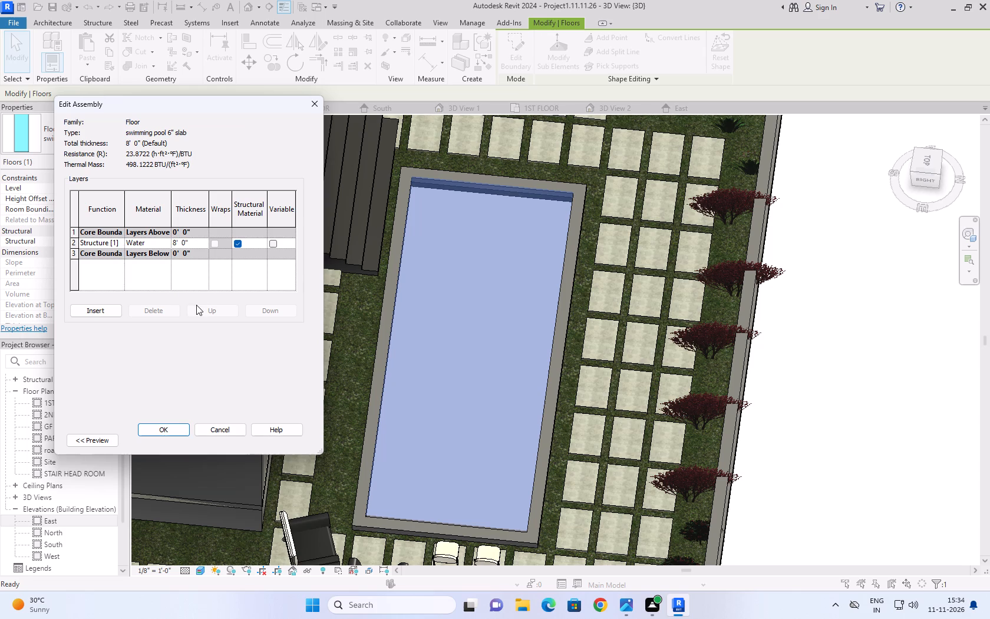
left_click(169, 242)
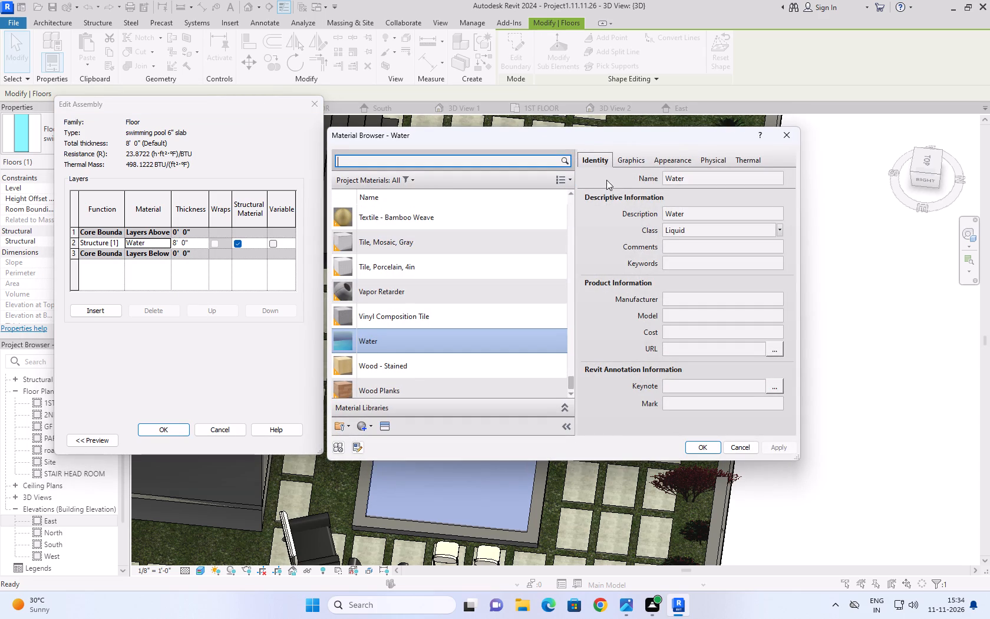
left_click(654, 160)
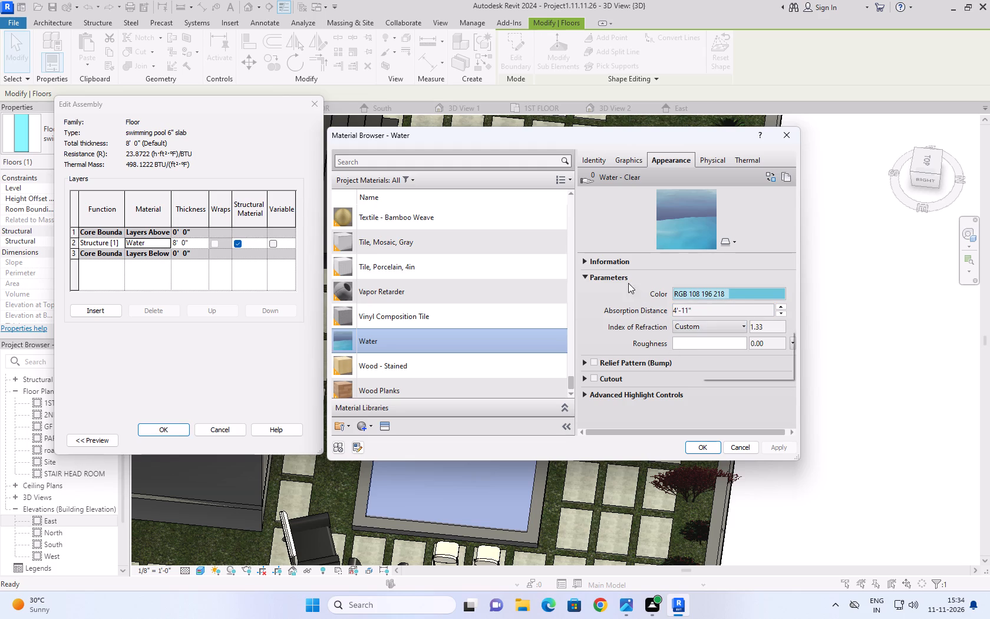
left_click(605, 264)
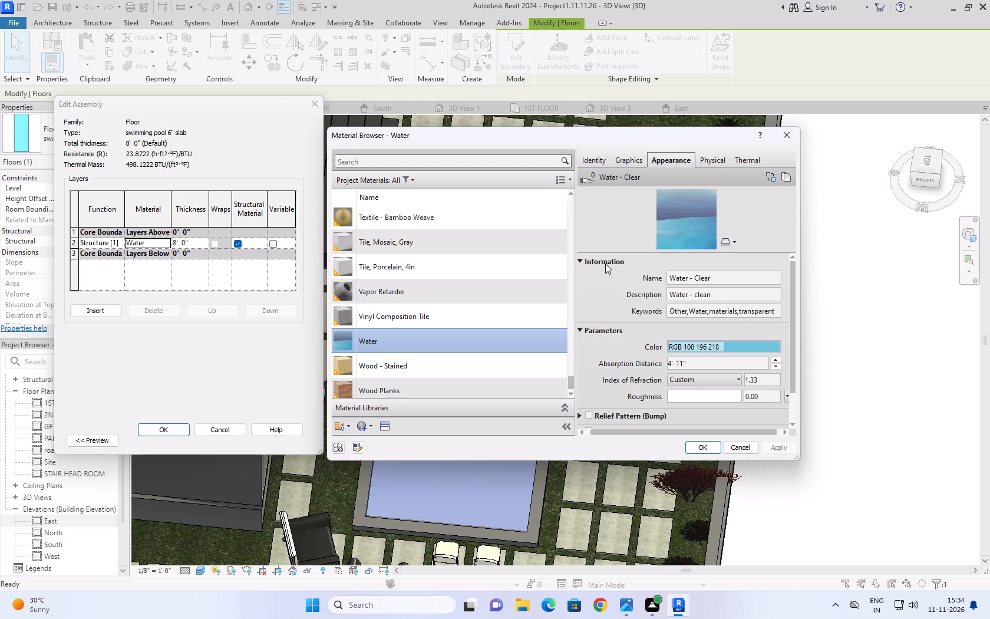
left_click(725, 364)
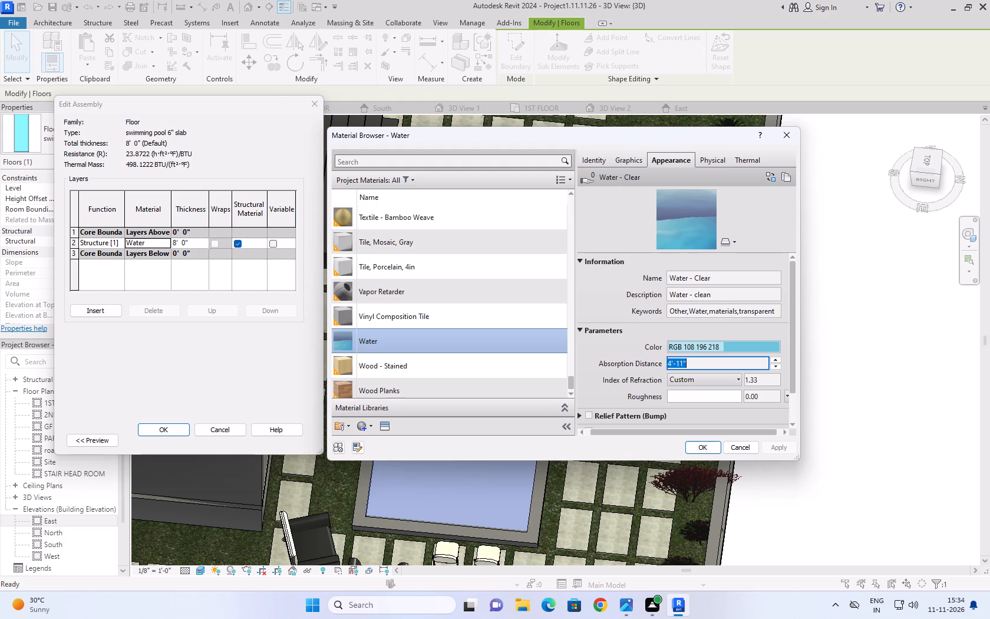
triple_click(777, 360)
triple_click(777, 360)
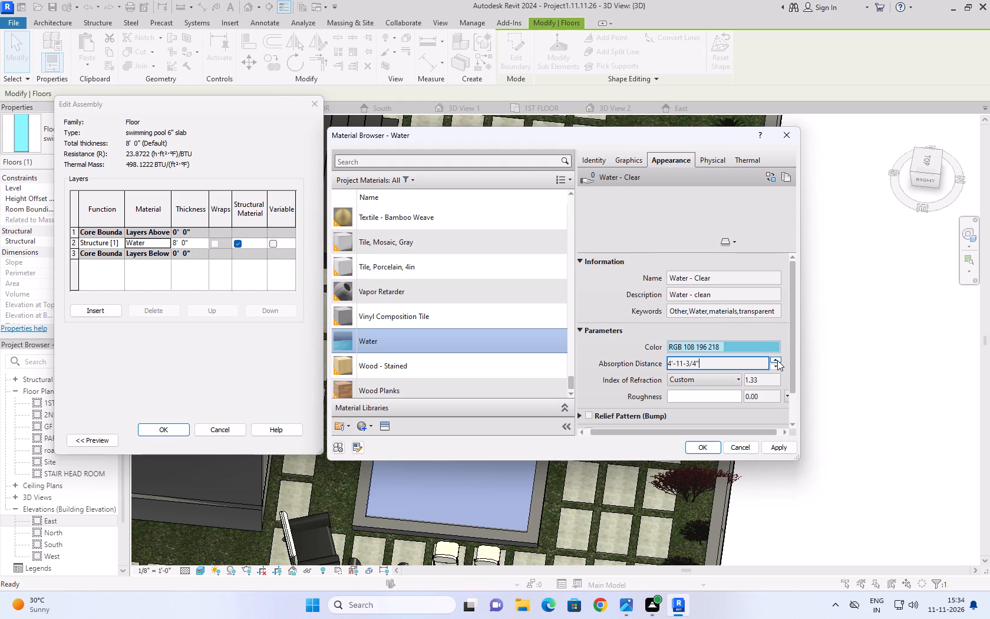
left_click(777, 360)
left_click_drag(751, 365, 655, 351)
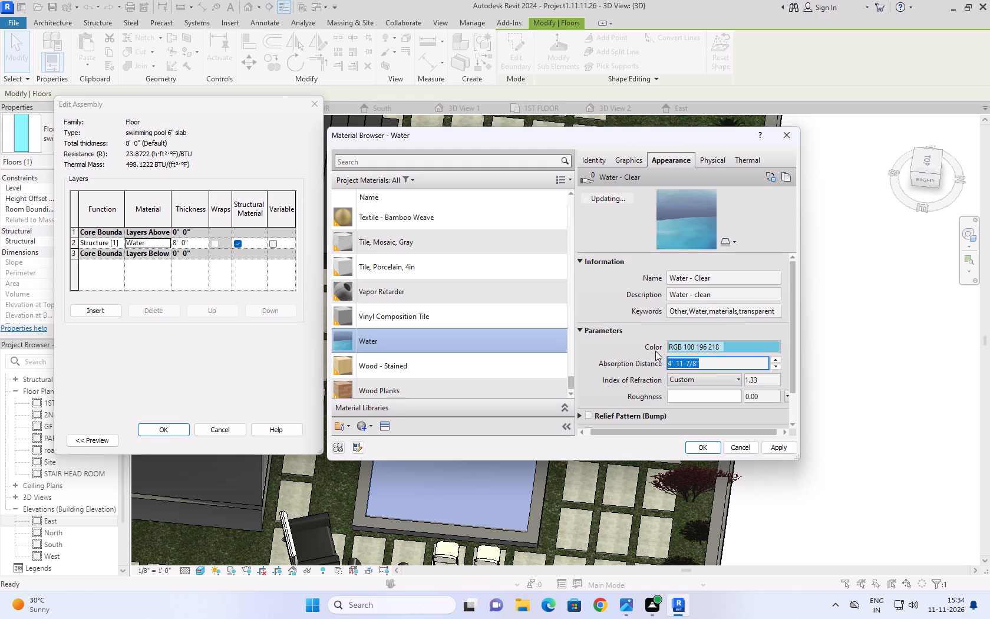
type("8'")
left_click(773, 441)
left_click(710, 447)
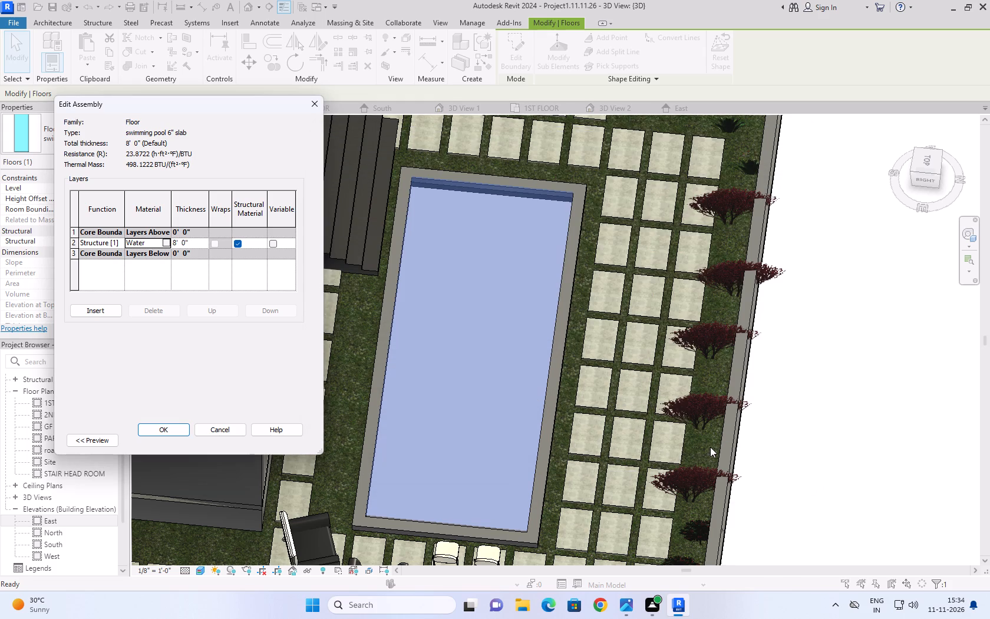
left_click(881, 365)
left_click(155, 428)
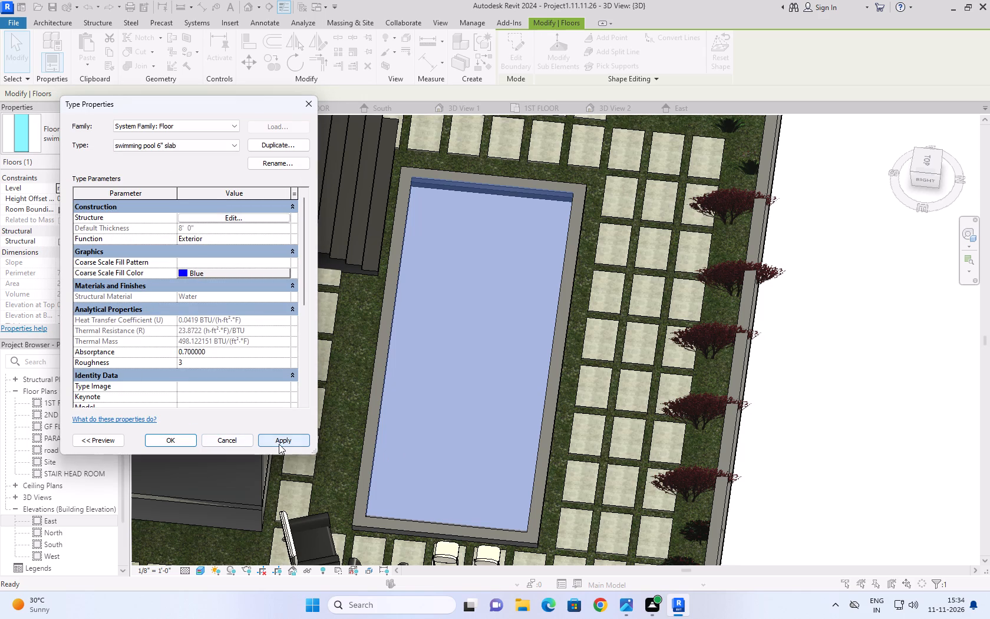
left_click(279, 444)
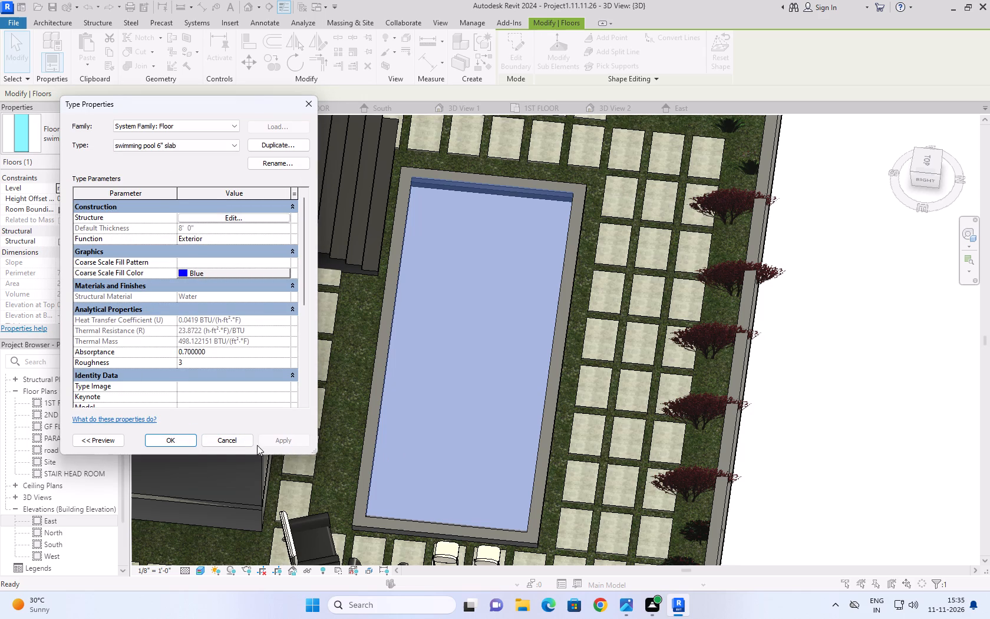
left_click(194, 440)
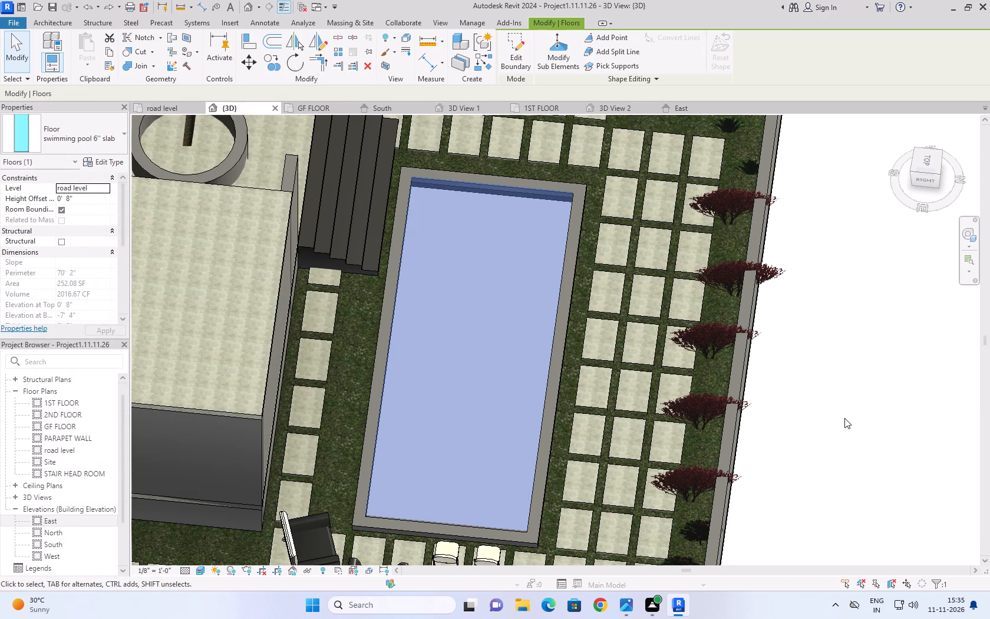
left_click(844, 418)
Examine the pool and its surrounding paving from the home 3D orientation and select the road level slab 6''.
left_click(902, 124)
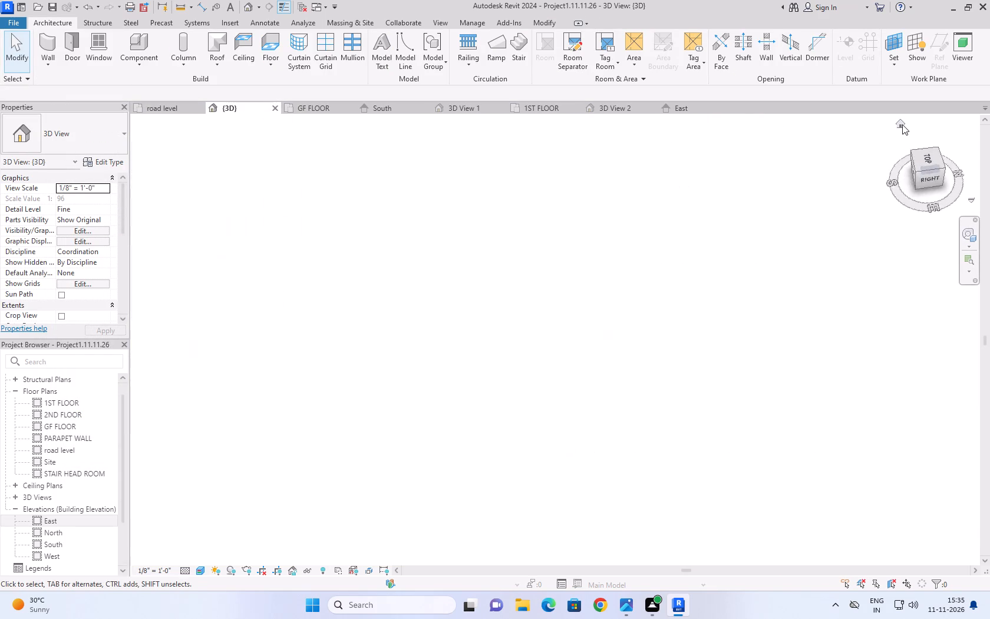
scroll(783, 413, "up", 4)
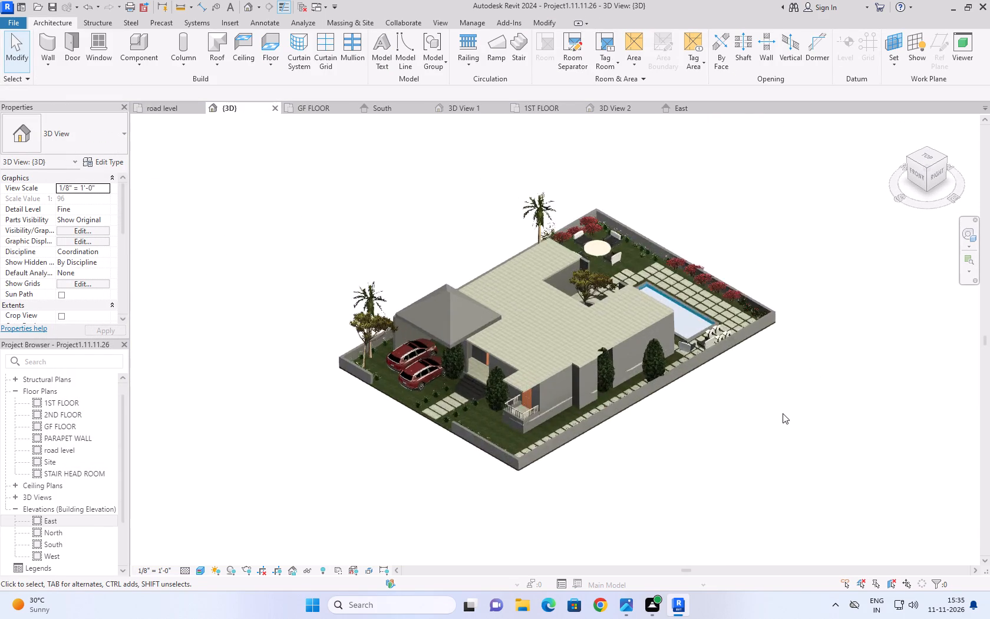
scroll(783, 413, "up", 4)
scroll(793, 332, "up", 1)
middle_click_drag(793, 335, 661, 495)
scroll(458, 366, "up", 3)
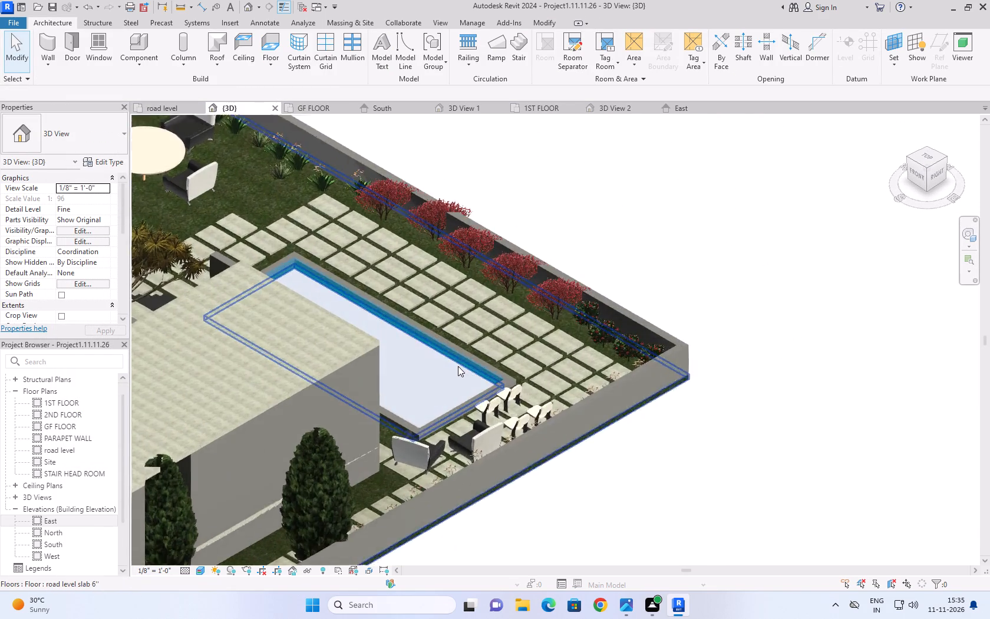
scroll(458, 366, "up", 5)
left_click(465, 361)
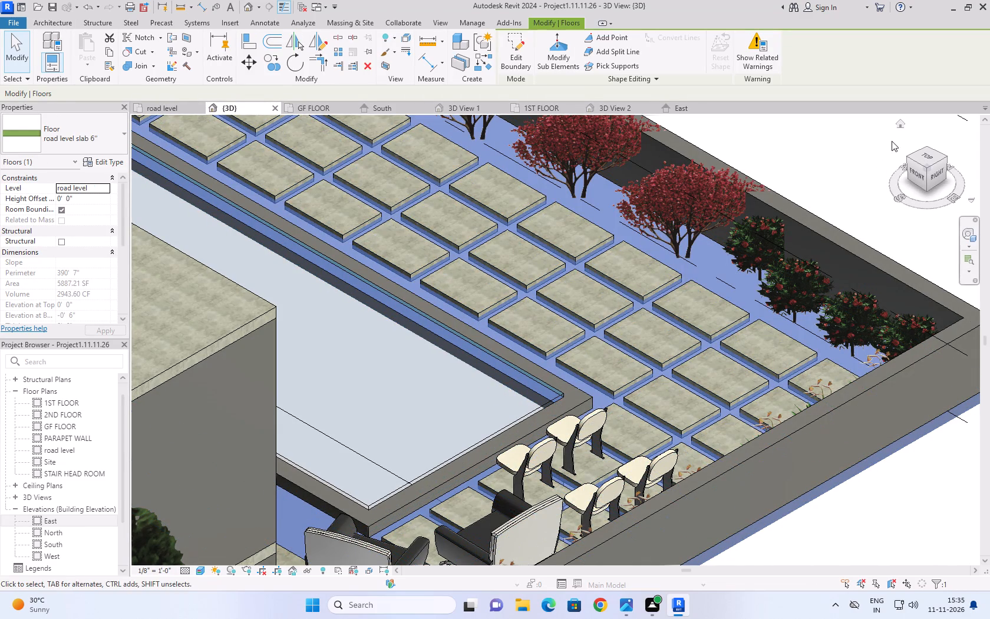
Examine the plot from the side and underneath in 3D, focusing on the pool basin below the road level slab.
left_click(901, 123)
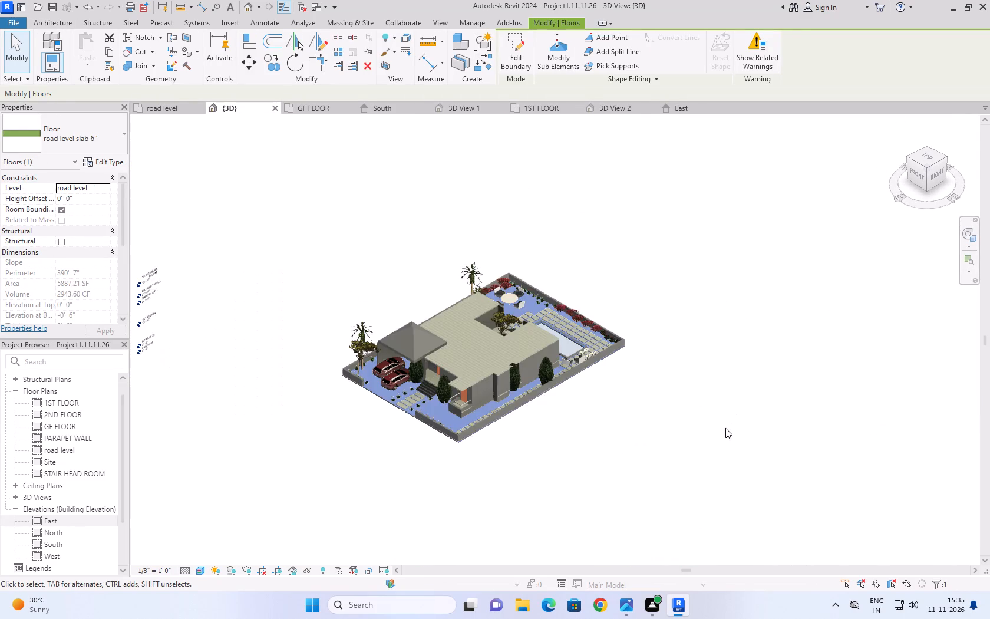
middle_click_drag(716, 456, 644, 382, "shift")
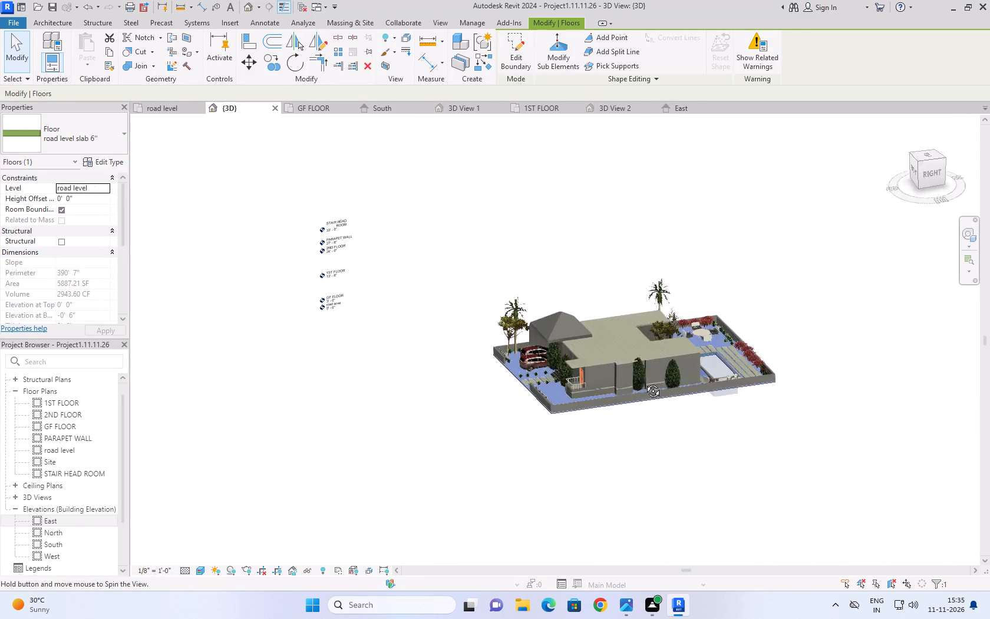
middle_click_drag(644, 382, 612, 191, "shift")
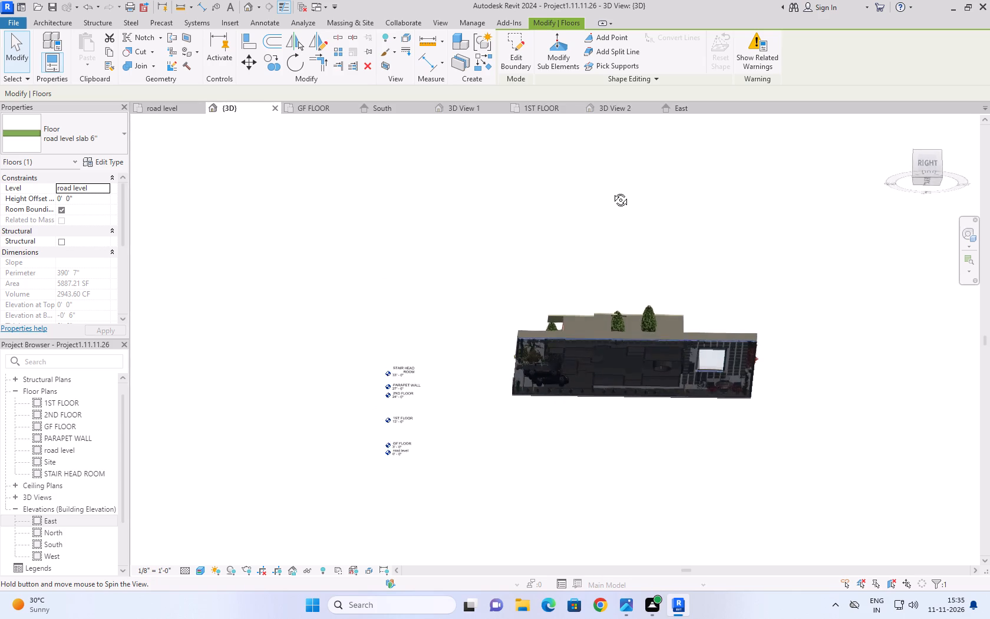
middle_click_drag(612, 191, 609, 269, "shift")
key("Escape")
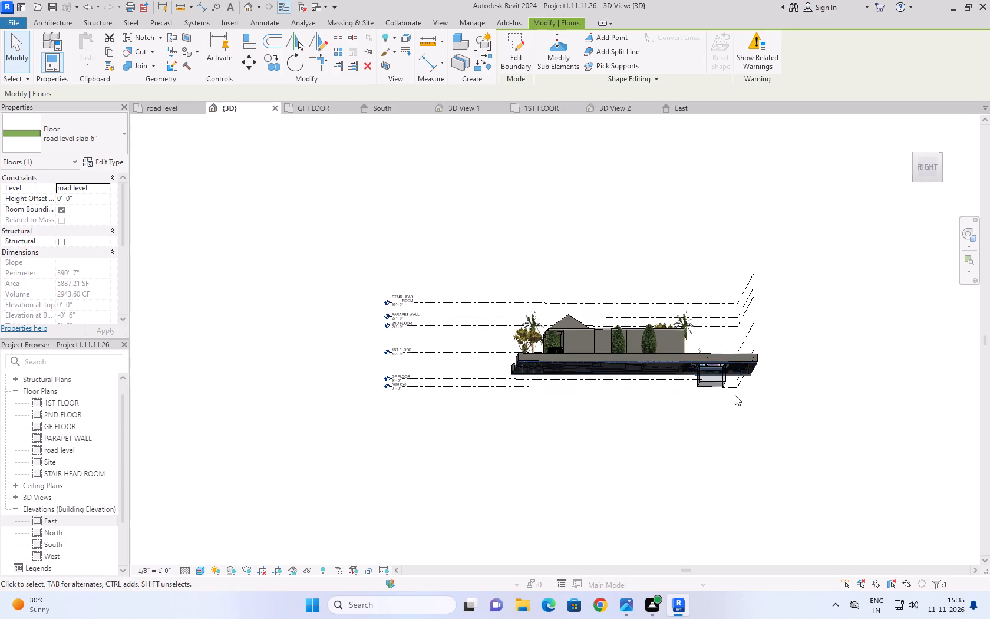
scroll(731, 396, "up", 10)
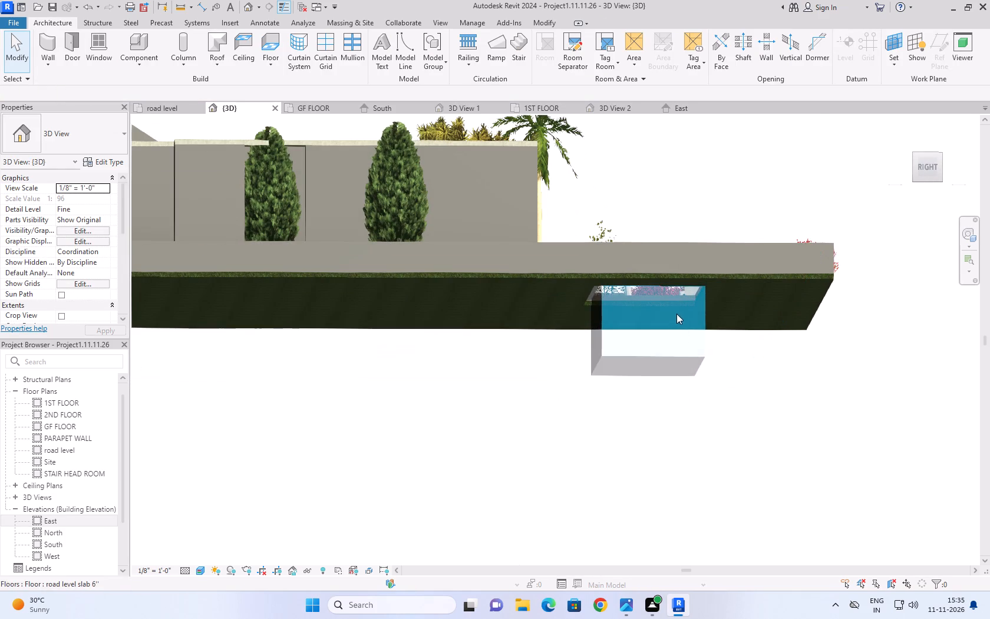
Check the coarse scale fill color and the layer structure of the swimming pool 6'' slab type.
left_click(666, 358)
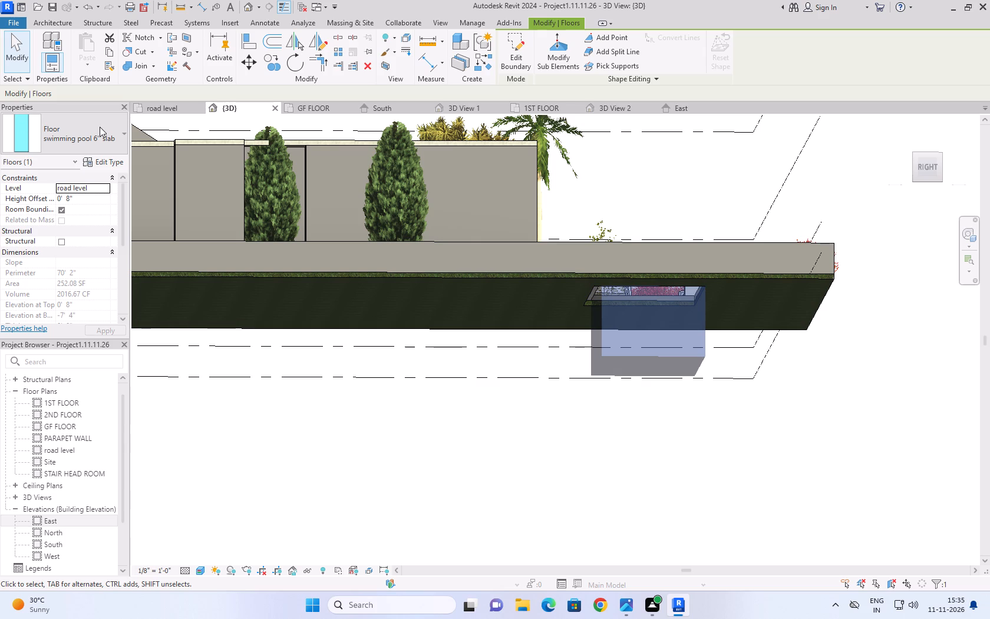
left_click(100, 127)
left_click(63, 298)
left_click(112, 167)
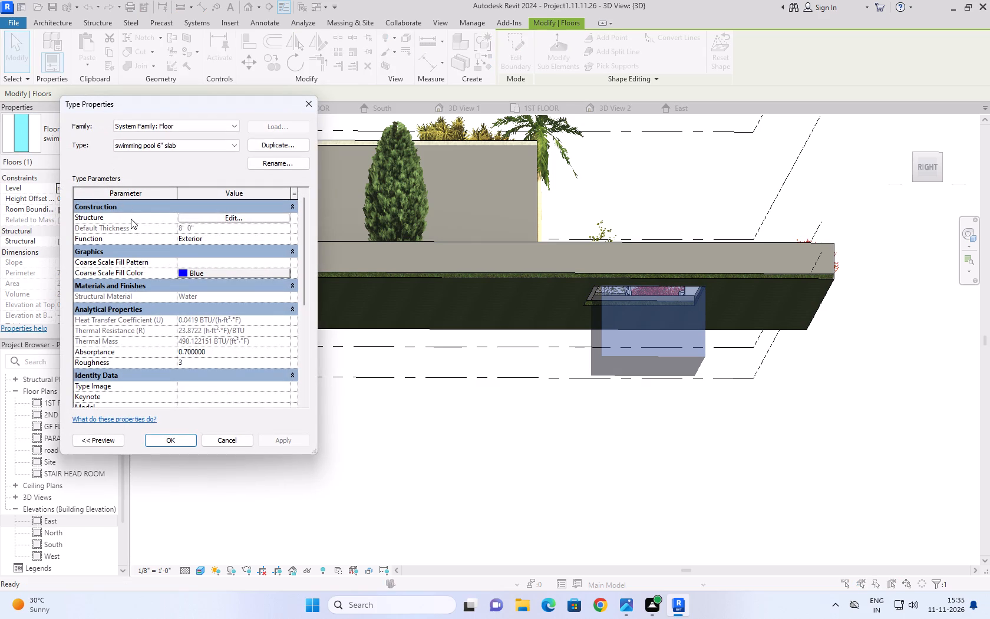
left_click(210, 269)
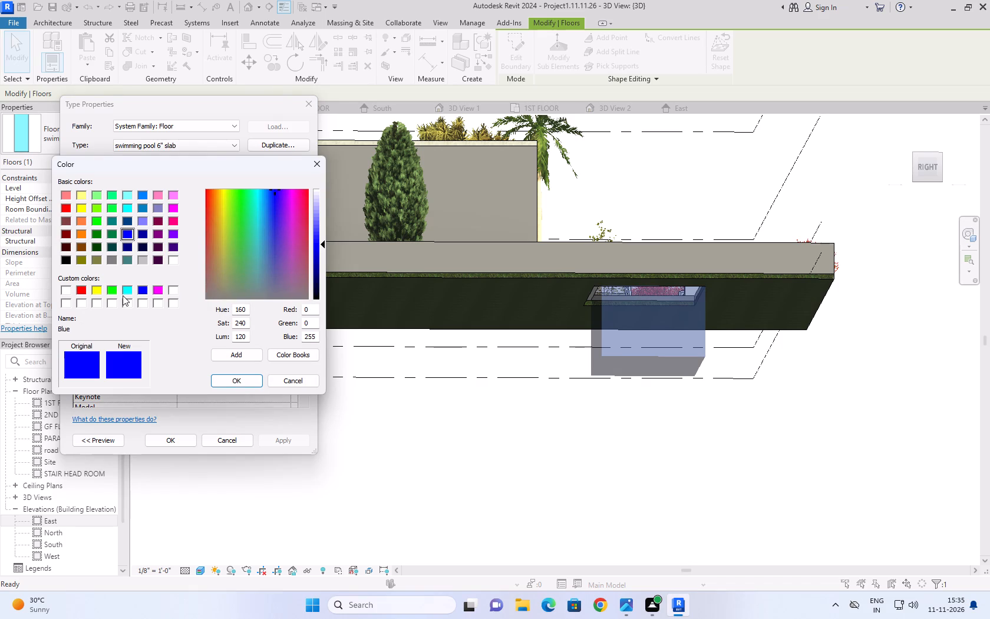
left_click(256, 380)
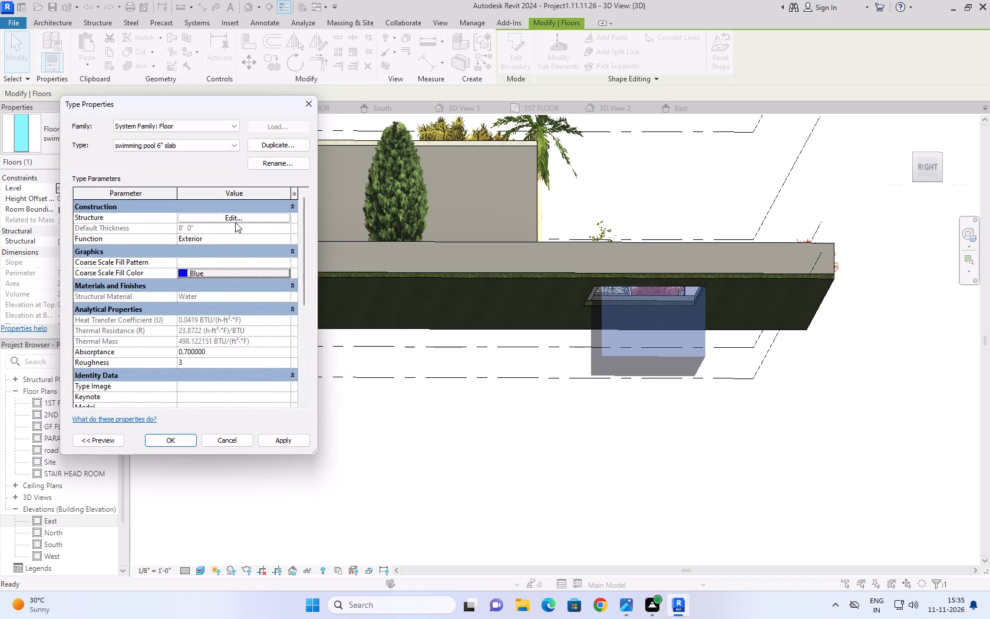
left_click(235, 222)
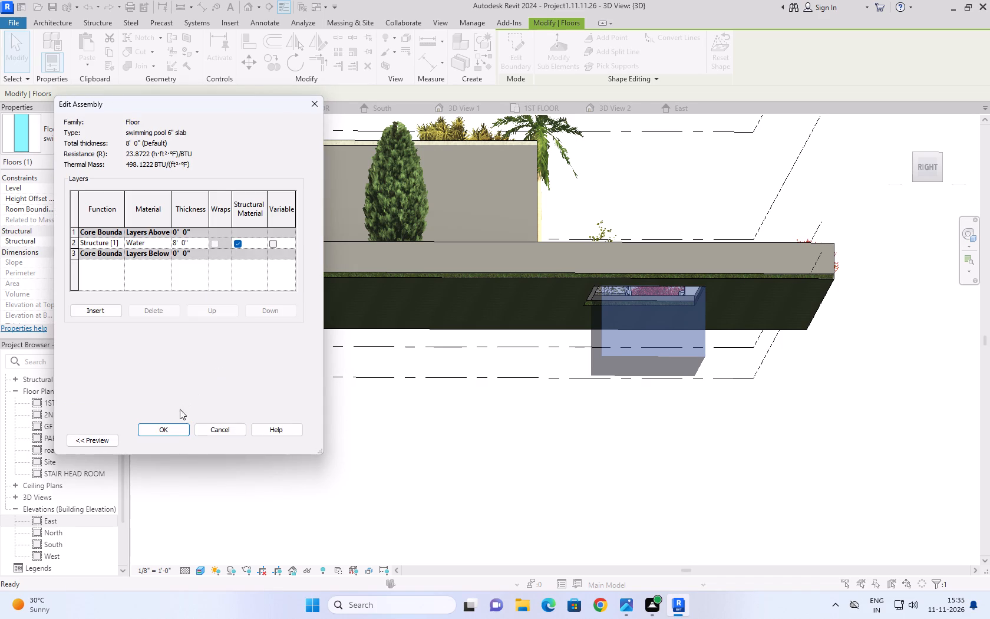
double_click(176, 422)
left_click(176, 423)
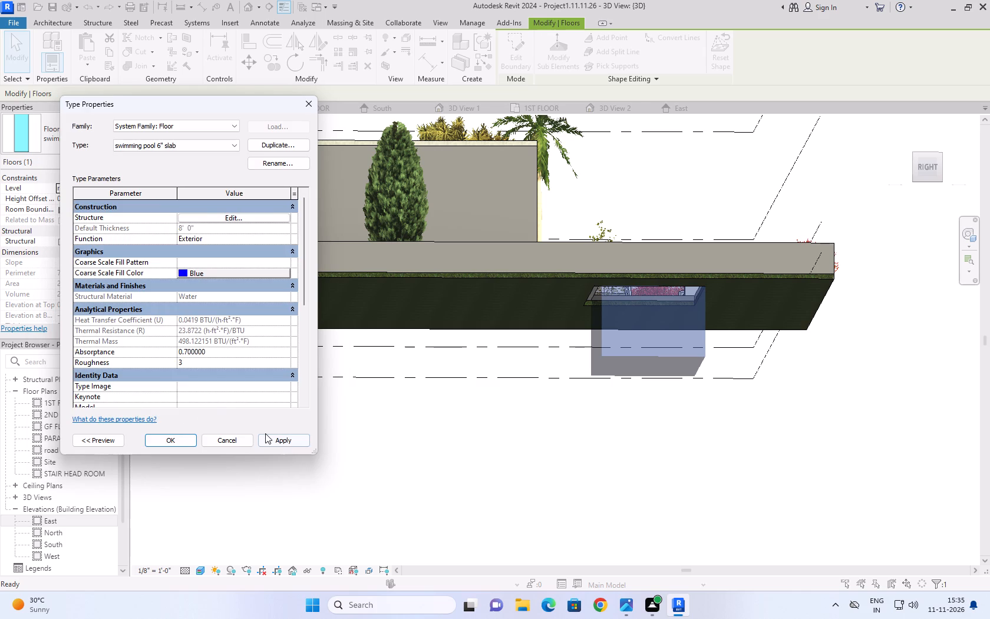
left_click(265, 433)
left_click(189, 439)
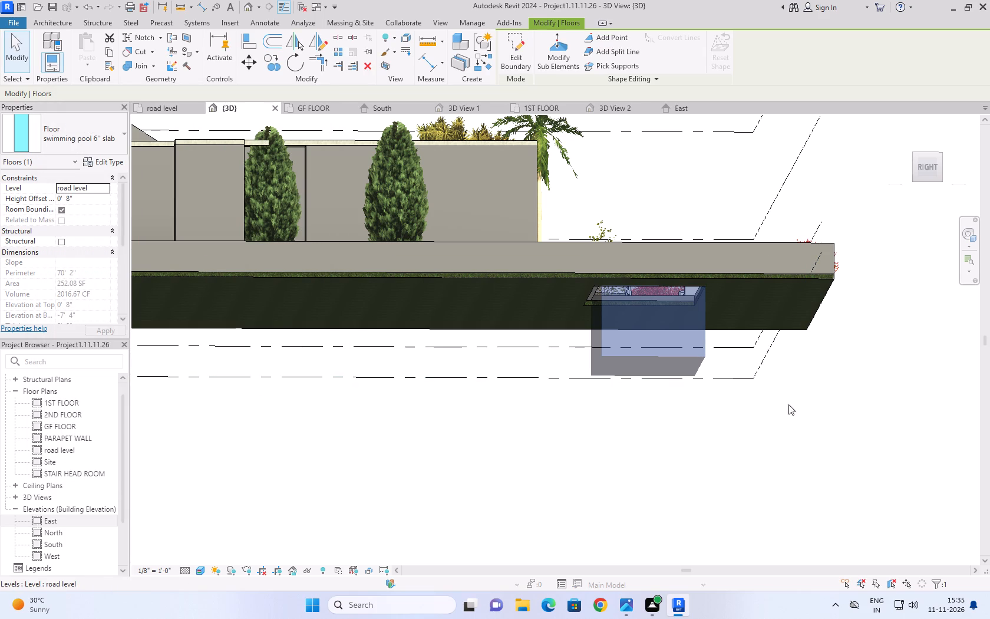
Examine the pool basin from the side and underneath, and the pool surface from above in 3D.
middle_click_drag(881, 243, 856, 289, "shift")
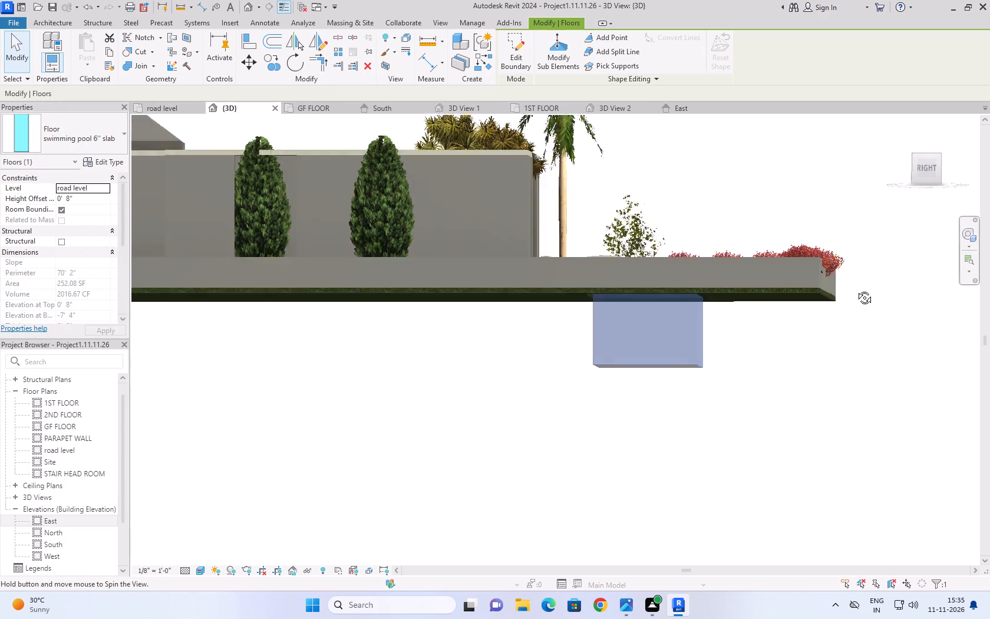
middle_click_drag(856, 289, 899, 250, "shift")
key("Escape")
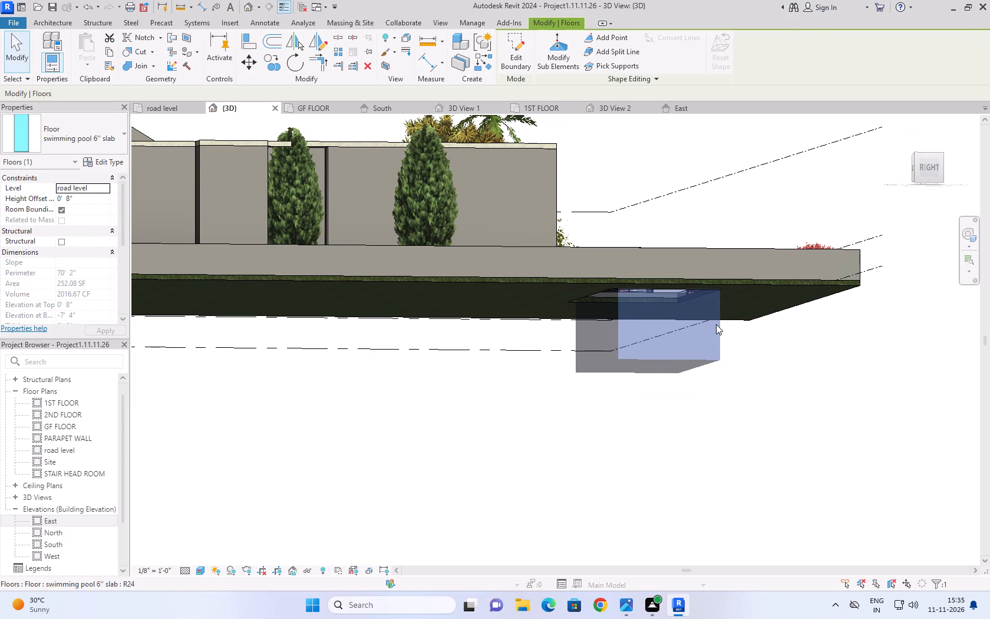
middle_click_drag(873, 307, 770, 532, "shift")
middle_click_drag(678, 236, 713, 350, "shift")
scroll(713, 350, "up", 1, "shift")
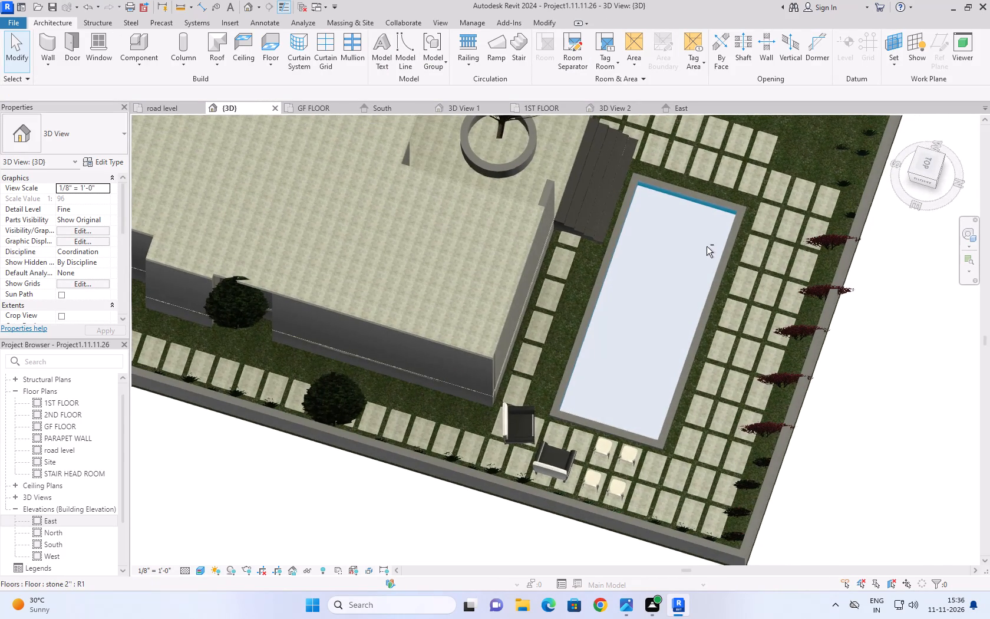
middle_click_drag(683, 238, 702, 229, "shift")
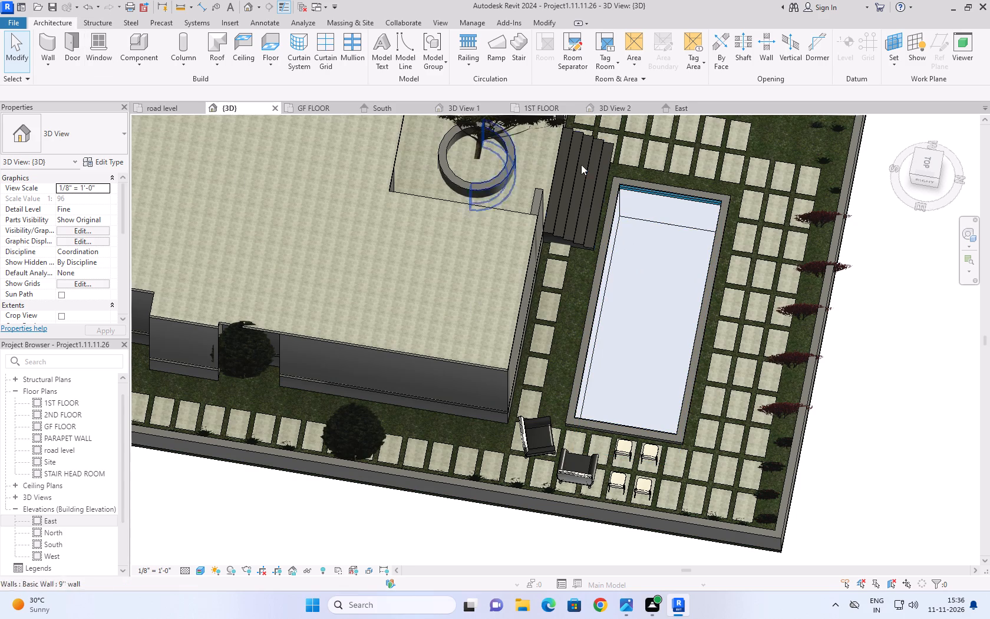
Paint the top face of the swimming pool slab with the Water material from the top 3D orientation.
left_click(920, 158)
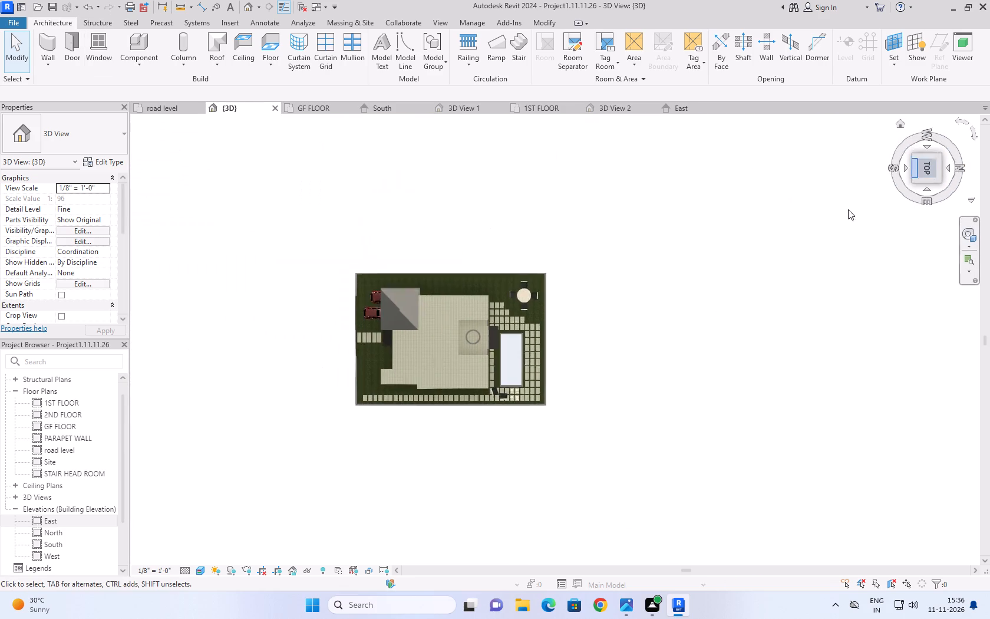
scroll(731, 390, "up", 10)
scroll(761, 166, "down", 4)
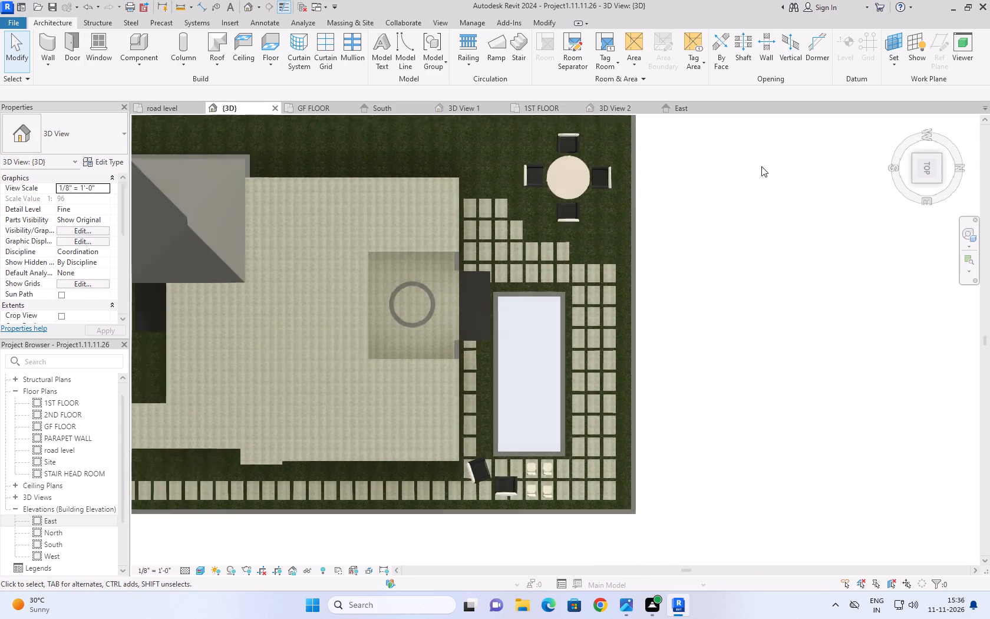
scroll(651, 338, "up", 4)
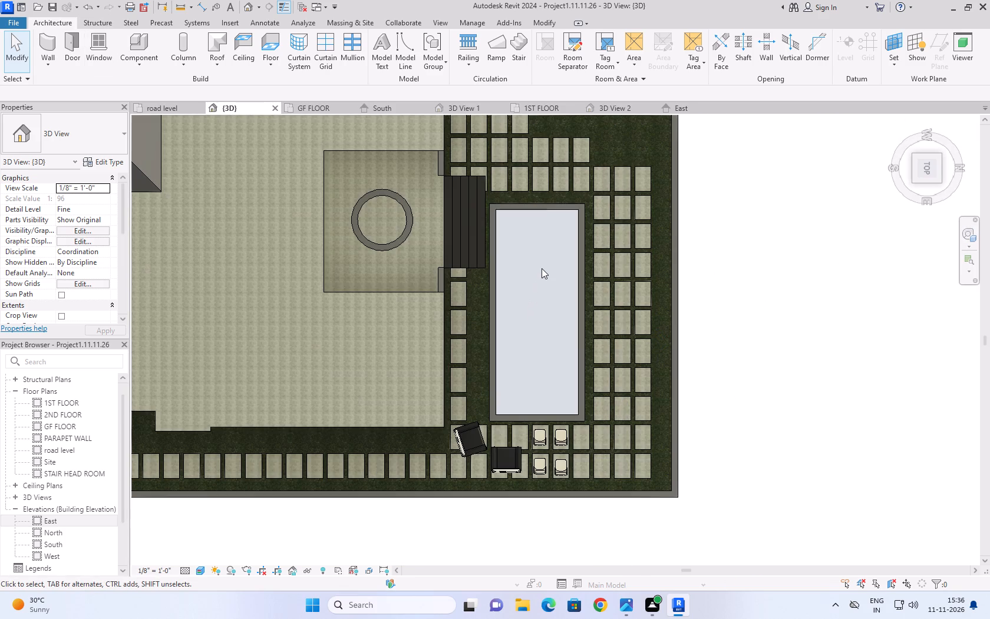
key("p")
key("t")
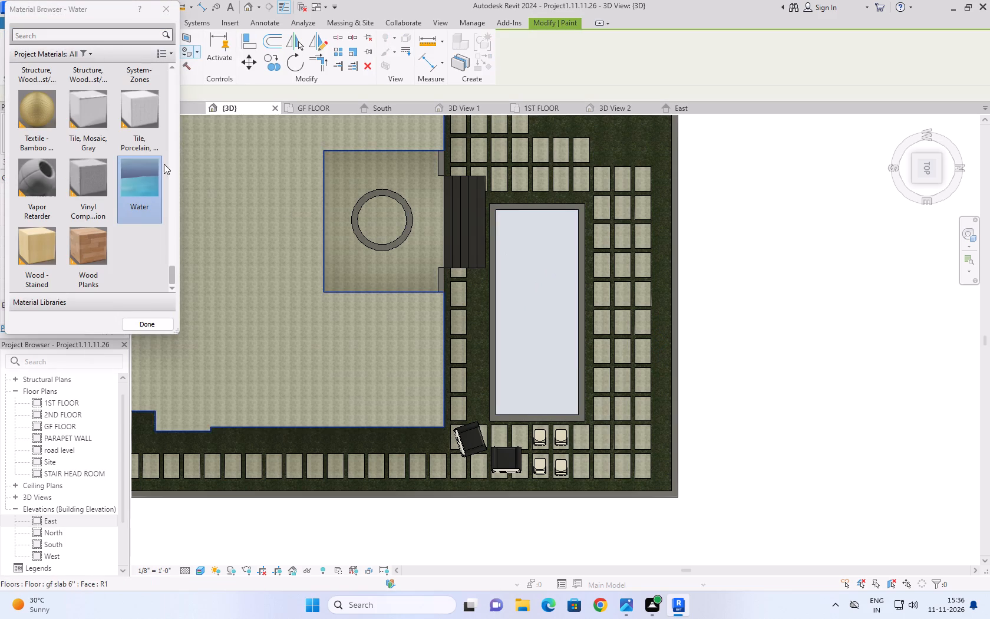
double_click(149, 173)
left_click(534, 316)
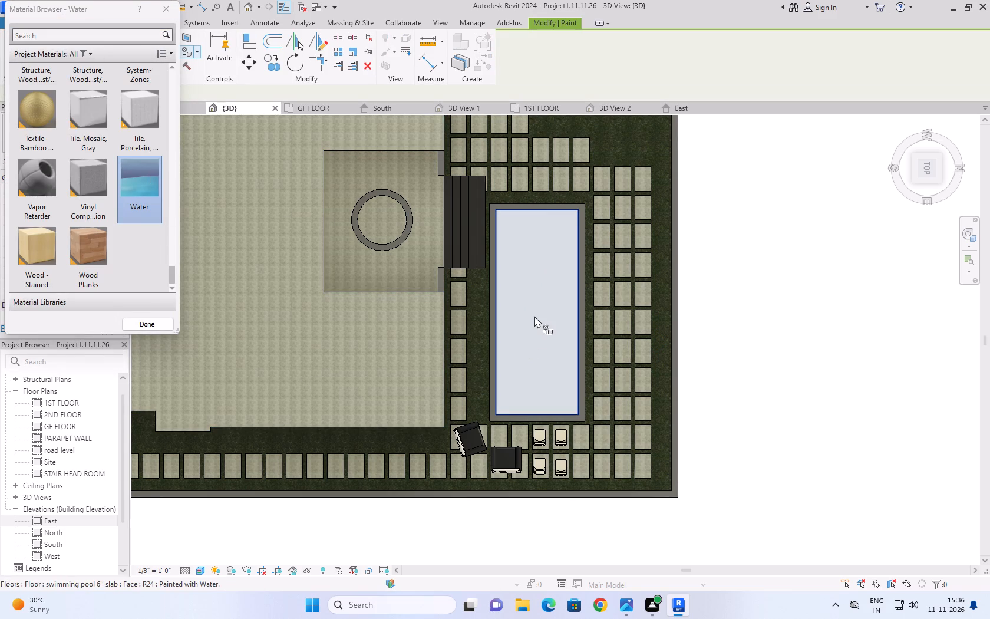
left_click(536, 269)
left_click(536, 261)
double_click(536, 255)
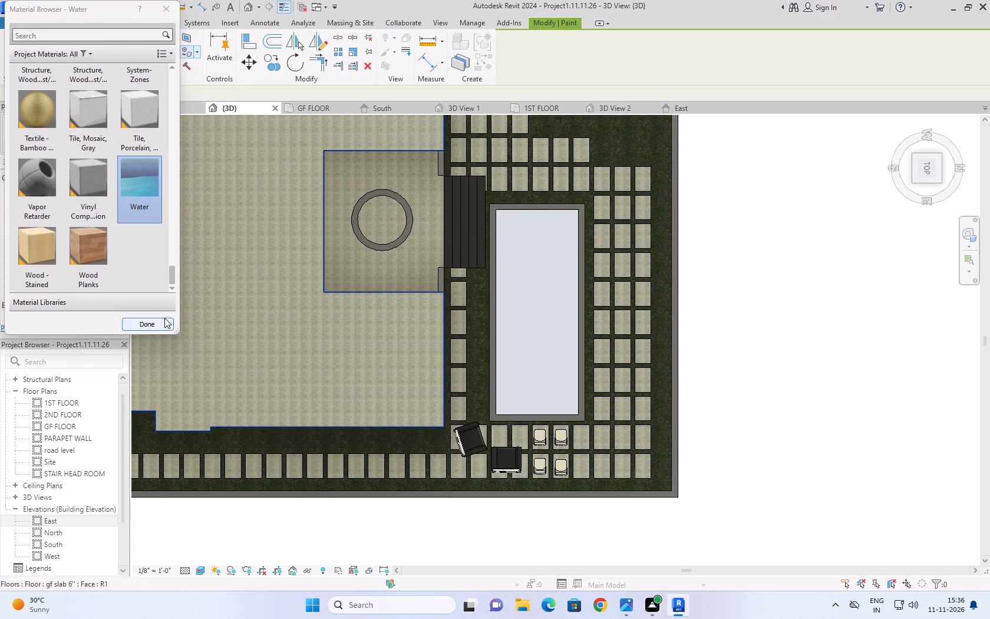
left_click(160, 321)
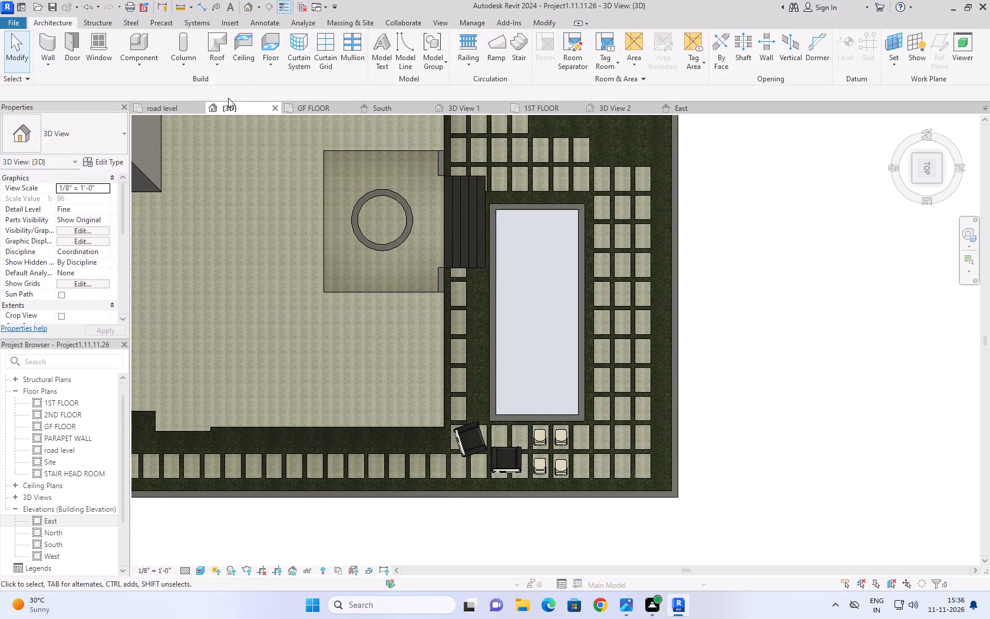
Examine the pool in the road level plan and in 3D from the home orientation, the side and underneath.
left_click(171, 110)
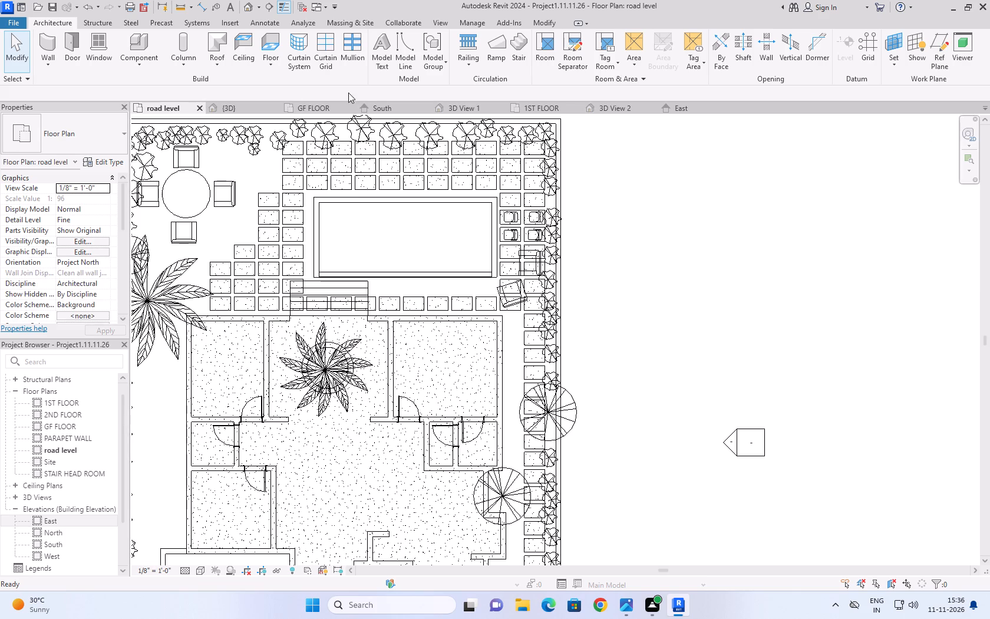
left_click(253, 99)
left_click(252, 104)
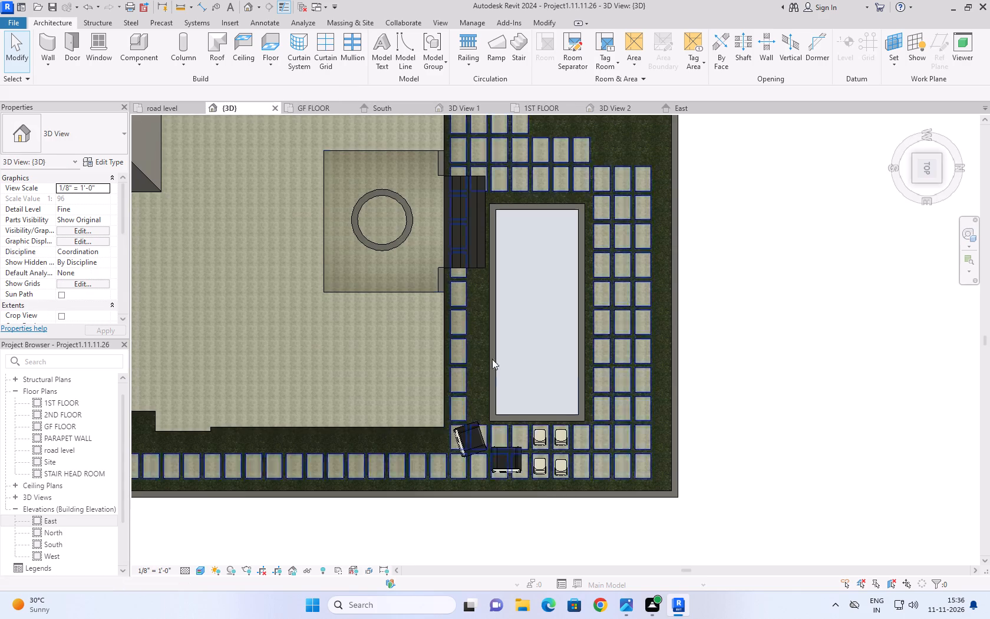
left_click(901, 127)
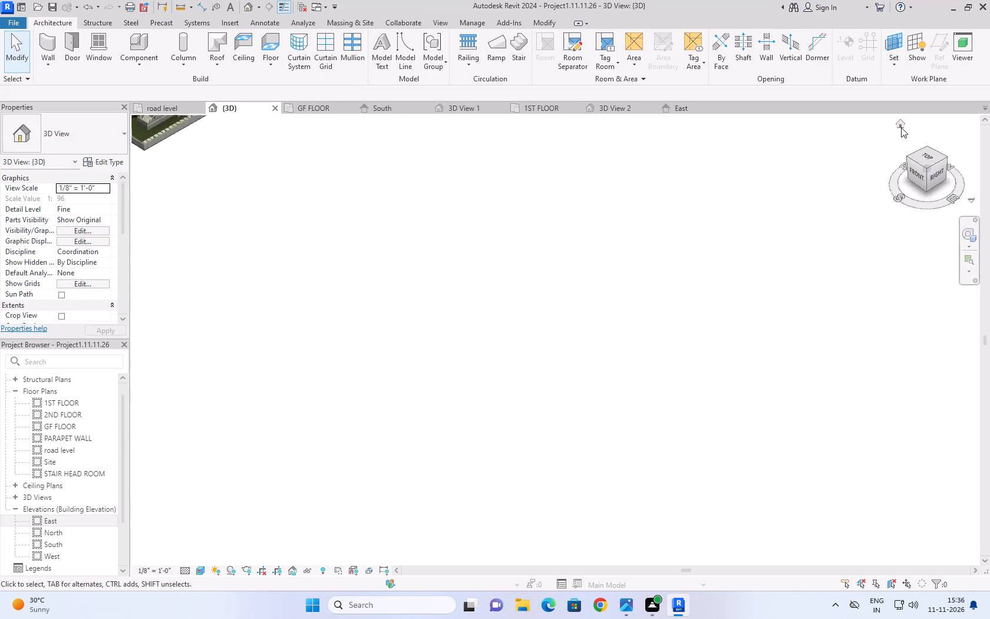
middle_click_drag(731, 370, 596, 297, "shift")
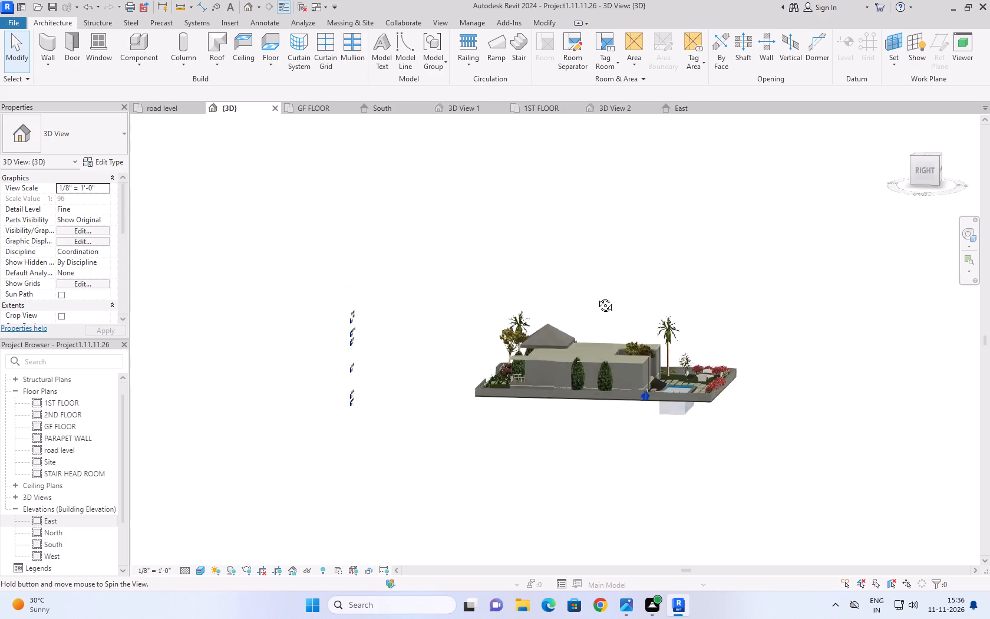
middle_click_drag(596, 297, 628, 379, "shift")
scroll(758, 459, "up", 5)
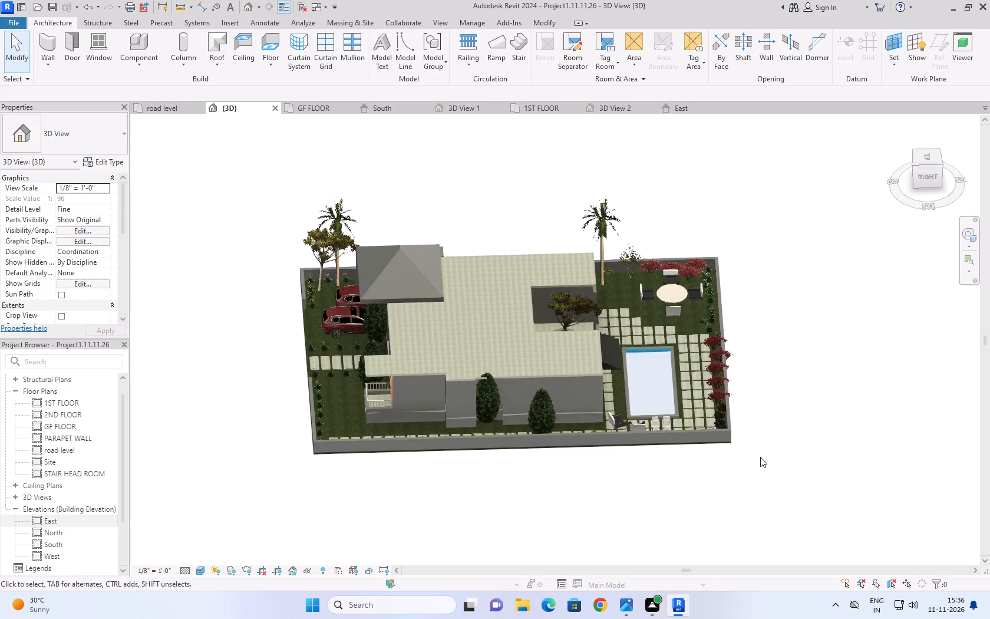
scroll(760, 457, "up", 7)
middle_click_drag(600, 475, 575, 320, "shift")
scroll(600, 475, "up", 1, "shift")
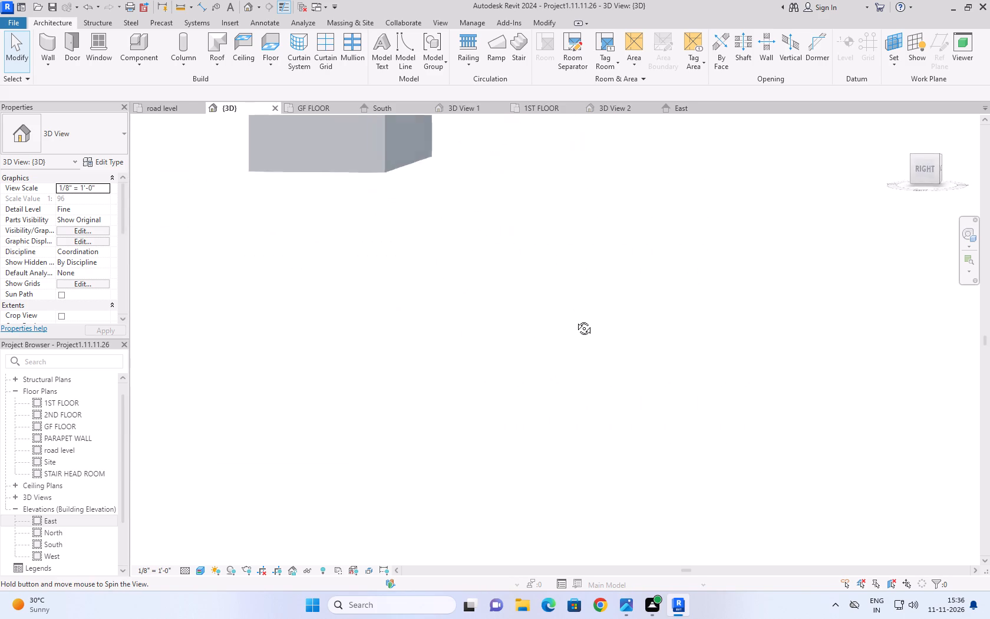
middle_click_drag(575, 320, 575, 321, "shift")
middle_click_drag(471, 197, 470, 393)
middle_click_drag(402, 426, 418, 368, "shift")
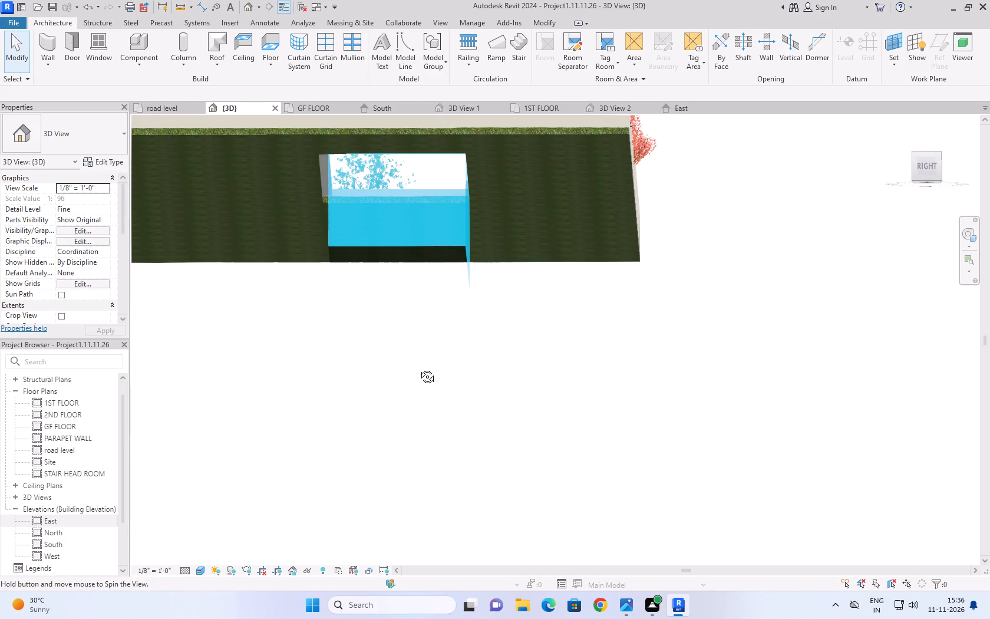
middle_click_drag(418, 368, 420, 411, "shift")
Nudge the swimming pool 6'' slab upward past a height offset of about 3', until its top rises above the boundary wall.
left_click(437, 340)
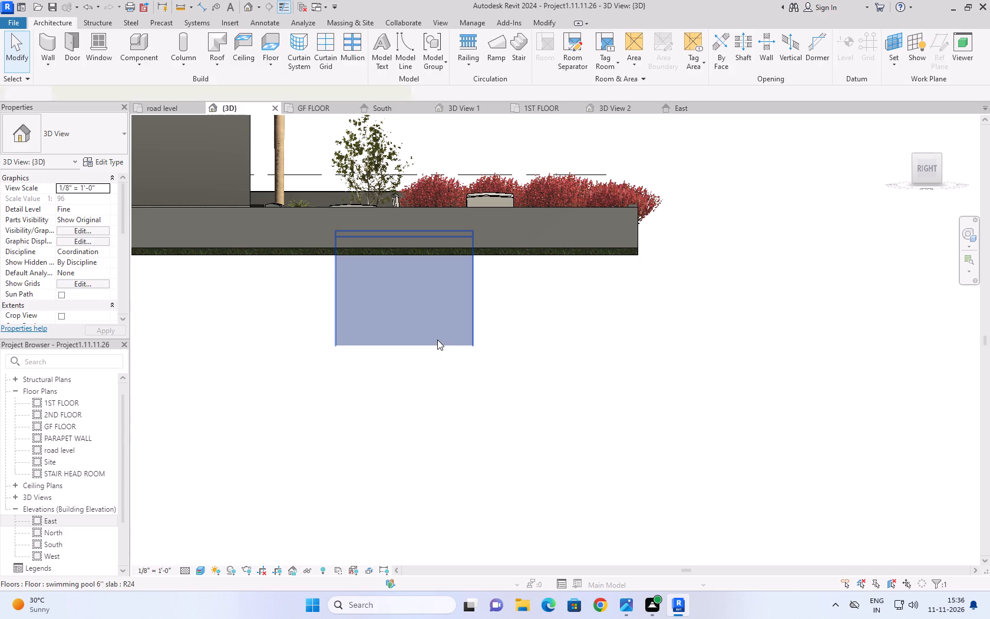
key("Up")
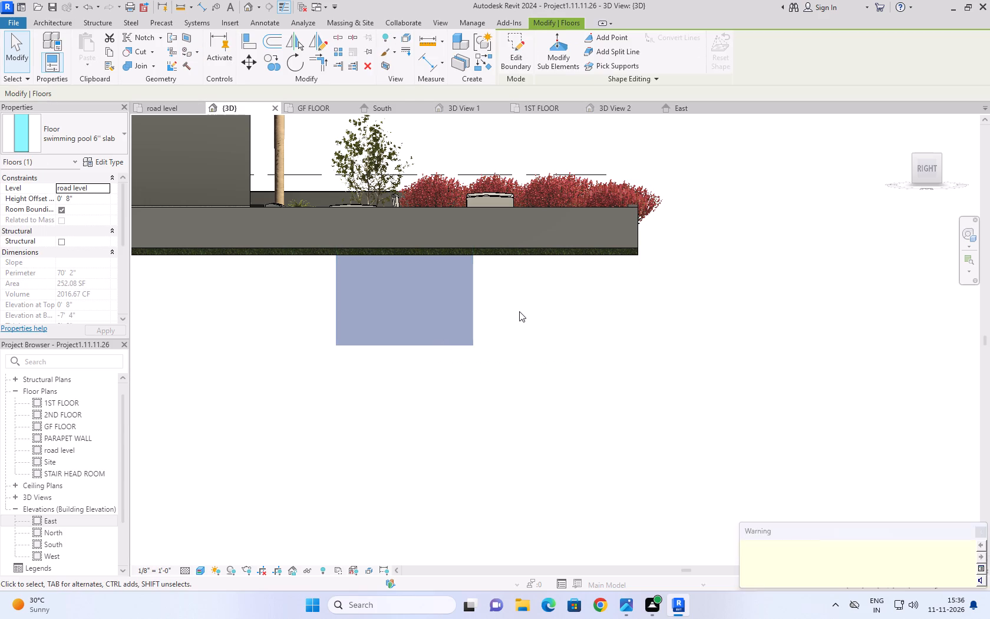
key("Up")
key("Up")
key("Up")
key("Up")
key("Up")
key("Up")
key("Up")
key("Up")
key("Up")
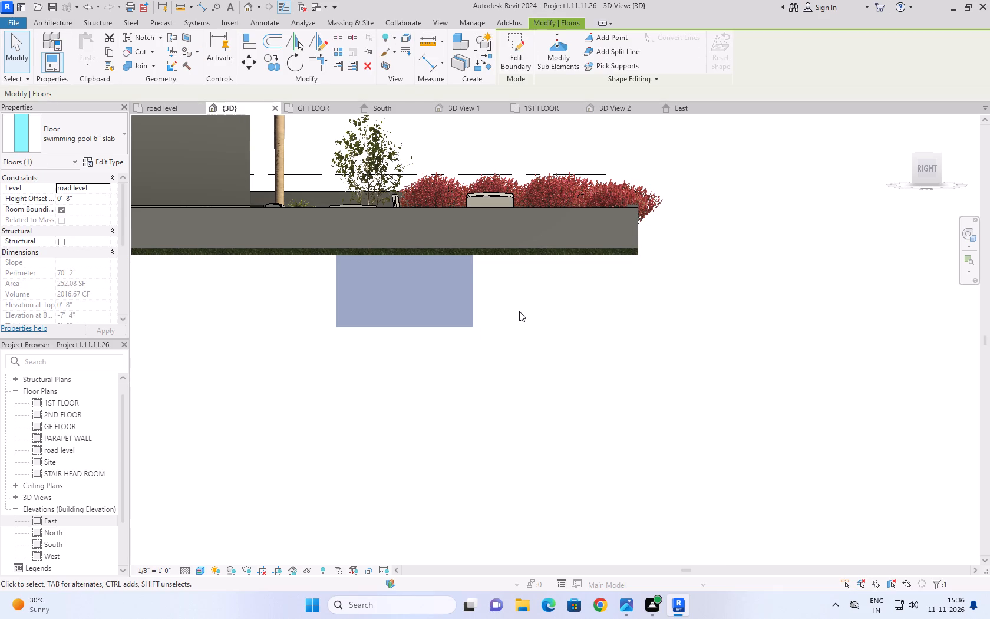
key("Up")
key("Up")
key("Up")
key("Up")
key("Up")
key("Up")
key("Up")
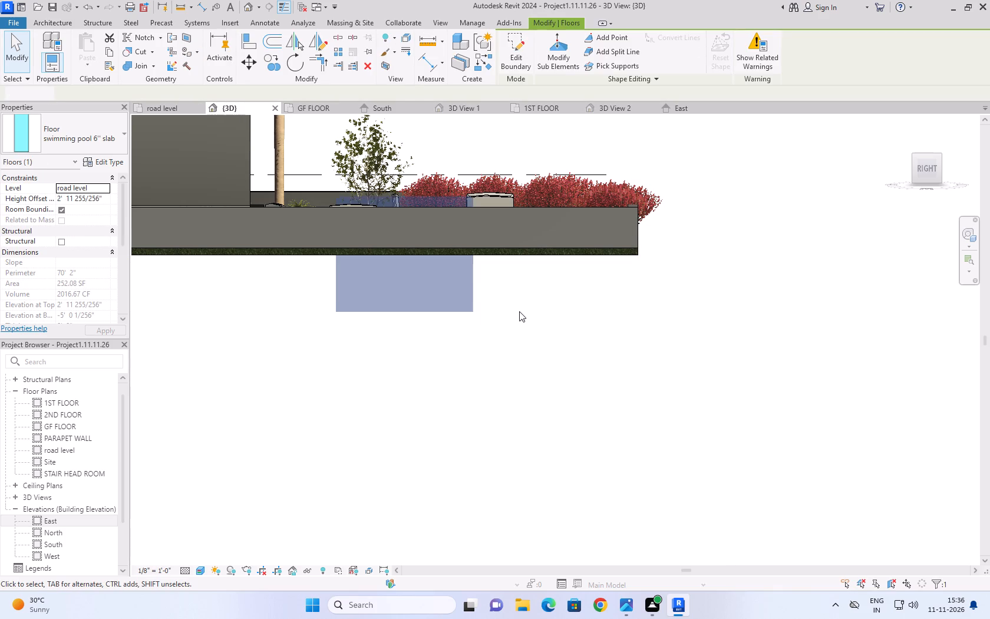
left_click(519, 311)
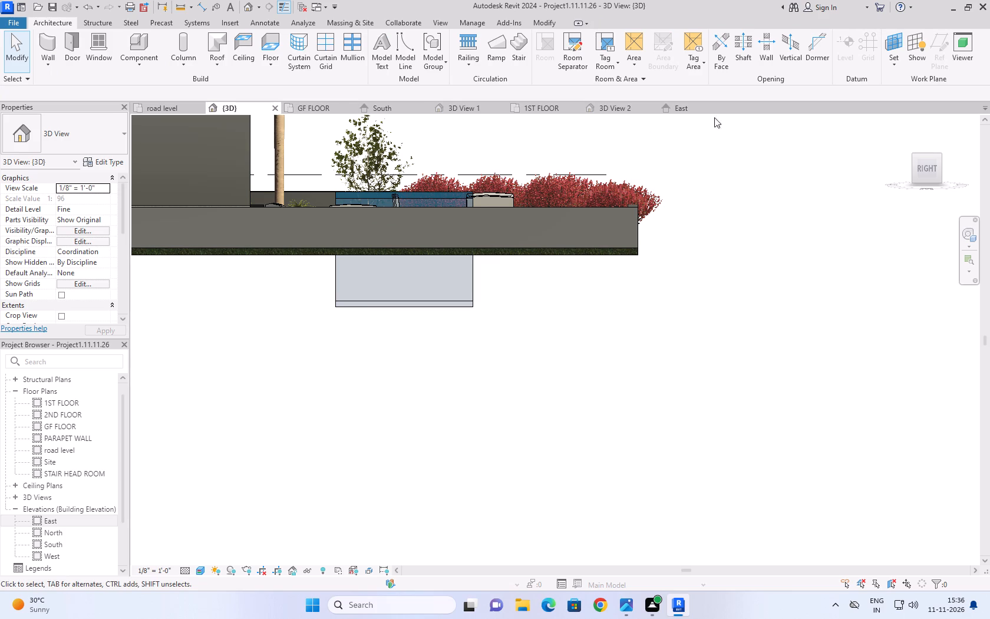
Examine the raised pool slab against the surrounding paving from the home and angled 3D orientations.
left_click(897, 126)
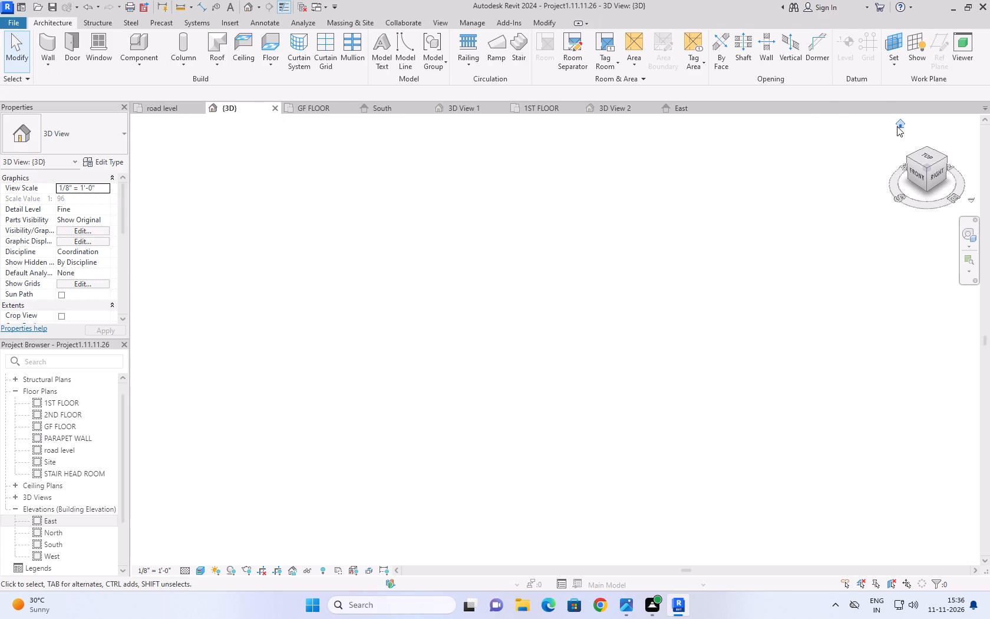
scroll(808, 371, "up", 10)
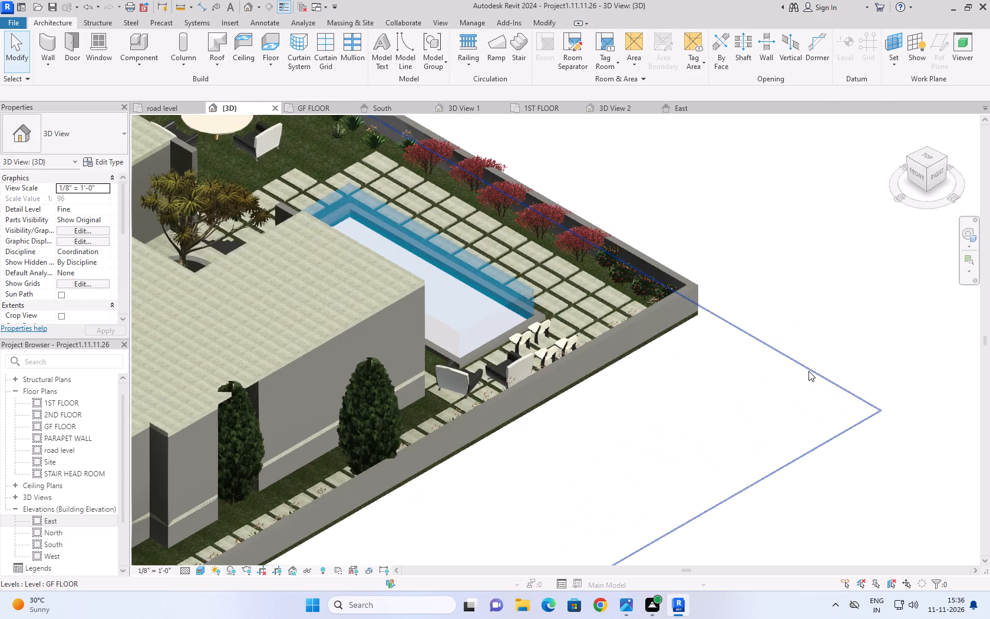
middle_click_drag(778, 255, 722, 276, "shift")
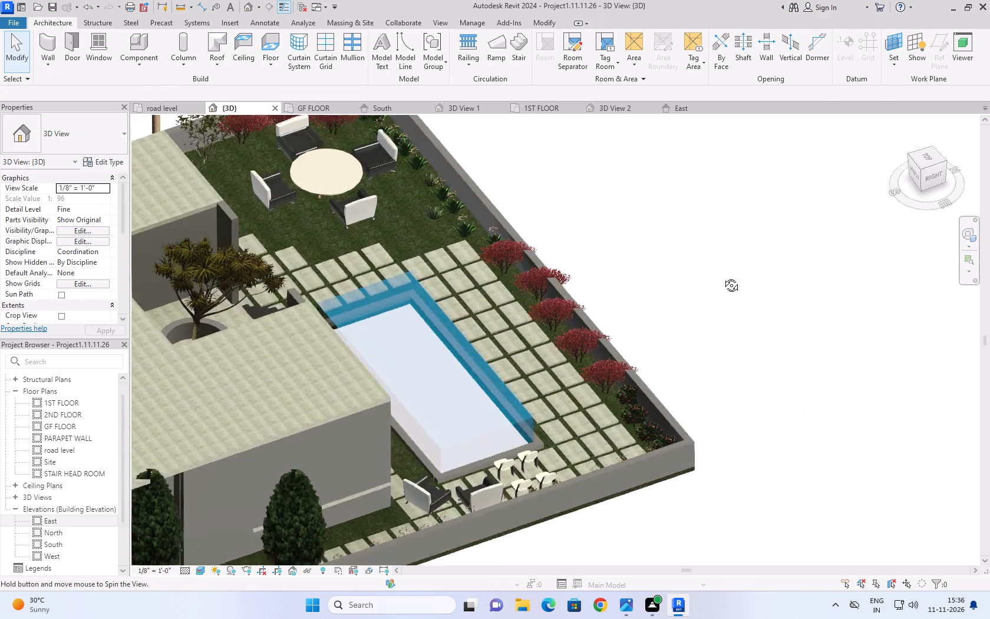
middle_click_drag(722, 276, 703, 278, "shift")
left_click(699, 275)
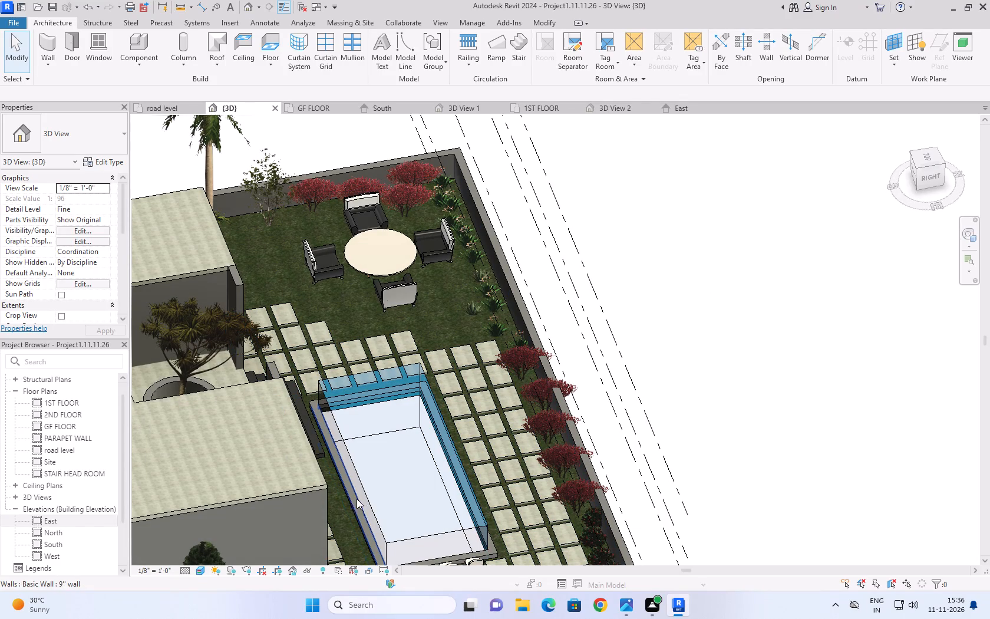
Delete the swimming pool 6'' slab inside the pool walls in the 3D view.
left_click(362, 488)
scroll(362, 488, "up", 7)
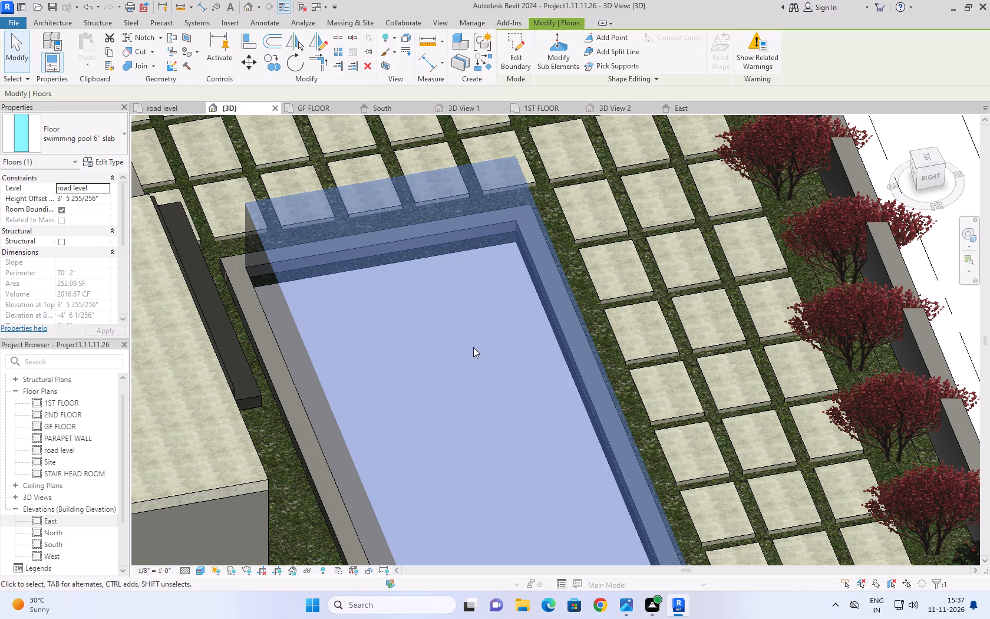
key("Delete")
scroll(473, 347, "down", 3)
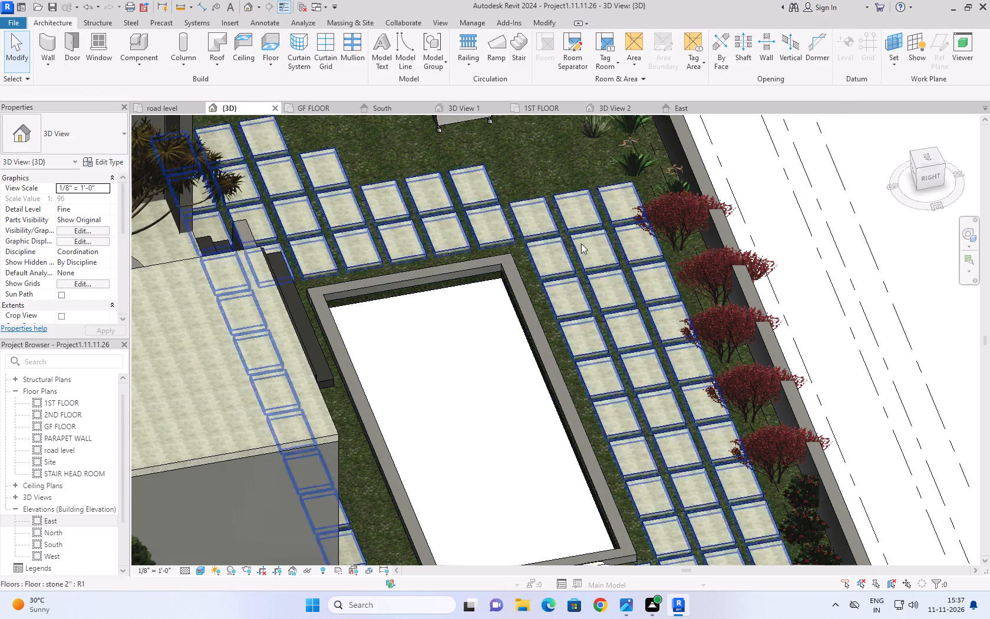
Start a new in-place model in the Casework category from the road level plan, keeping the default name.
left_click(925, 158)
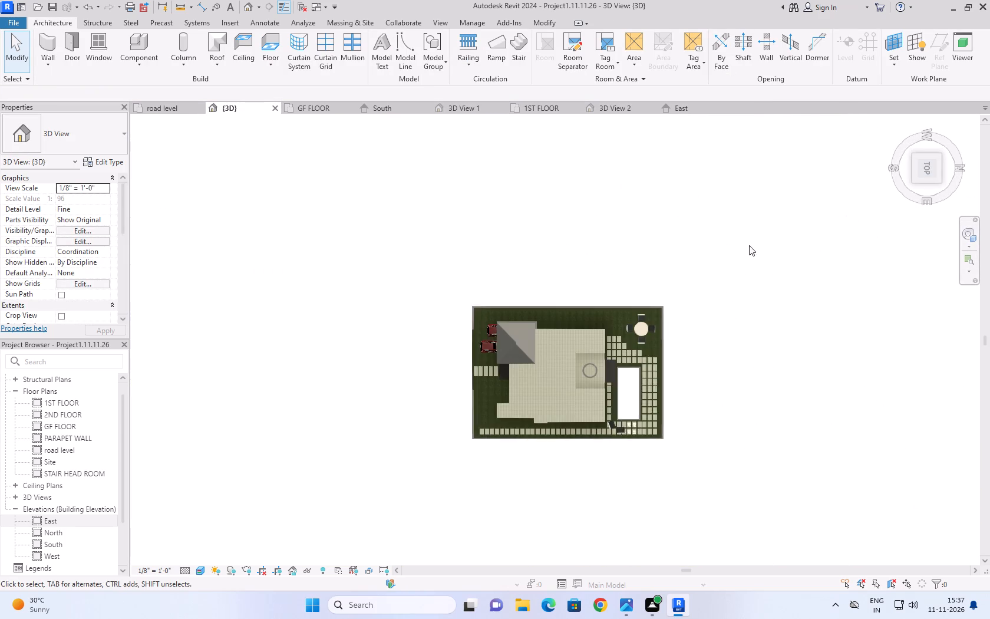
scroll(685, 445, "up", 4)
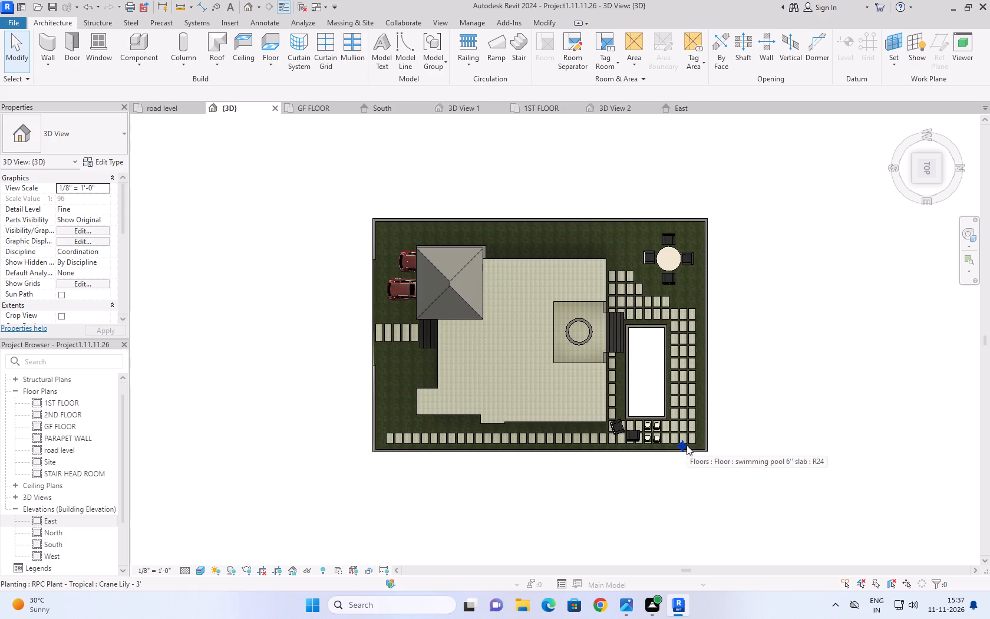
scroll(687, 445, "up", 2)
left_click(171, 111)
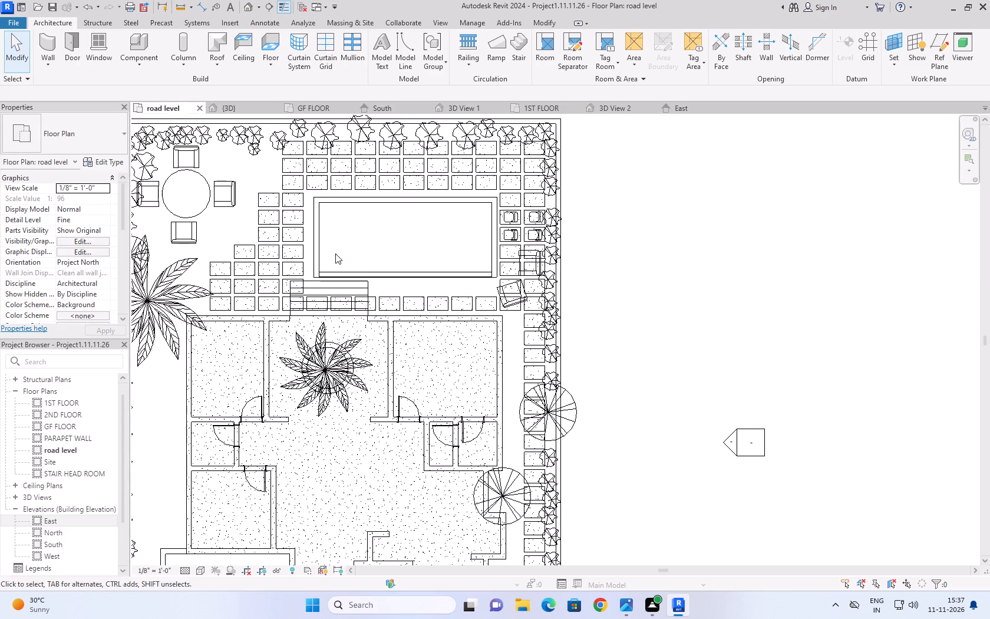
left_click(425, 249)
scroll(372, 234, "up", 4)
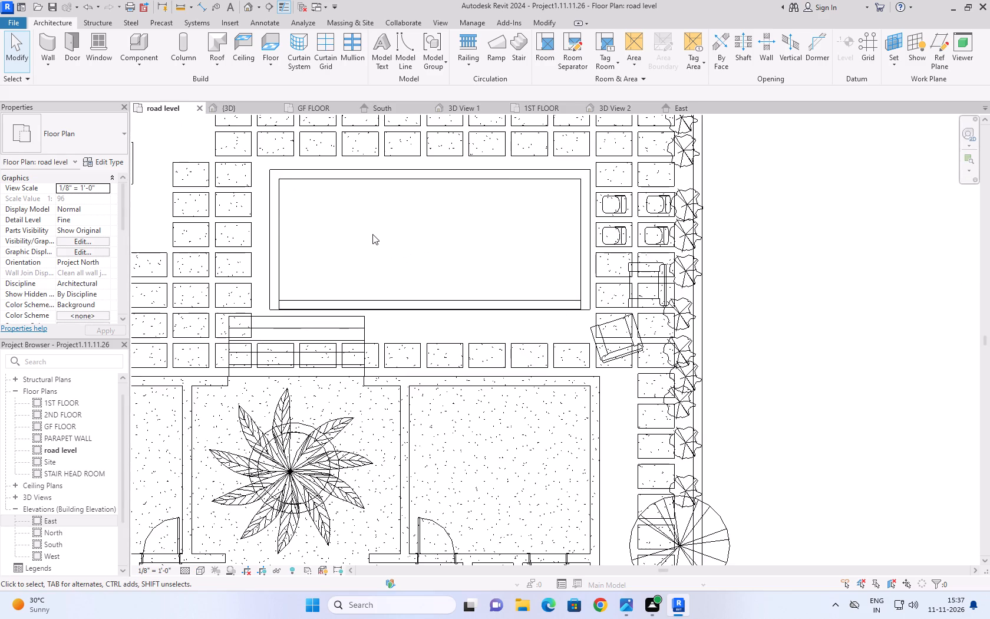
scroll(372, 234, "down", 2)
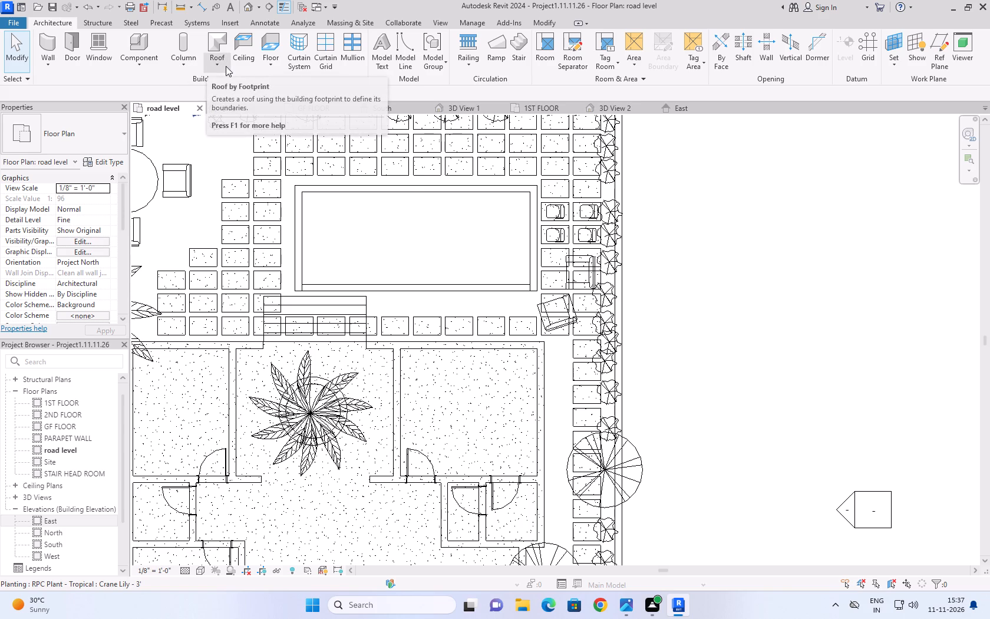
left_click(151, 68)
left_click(166, 107)
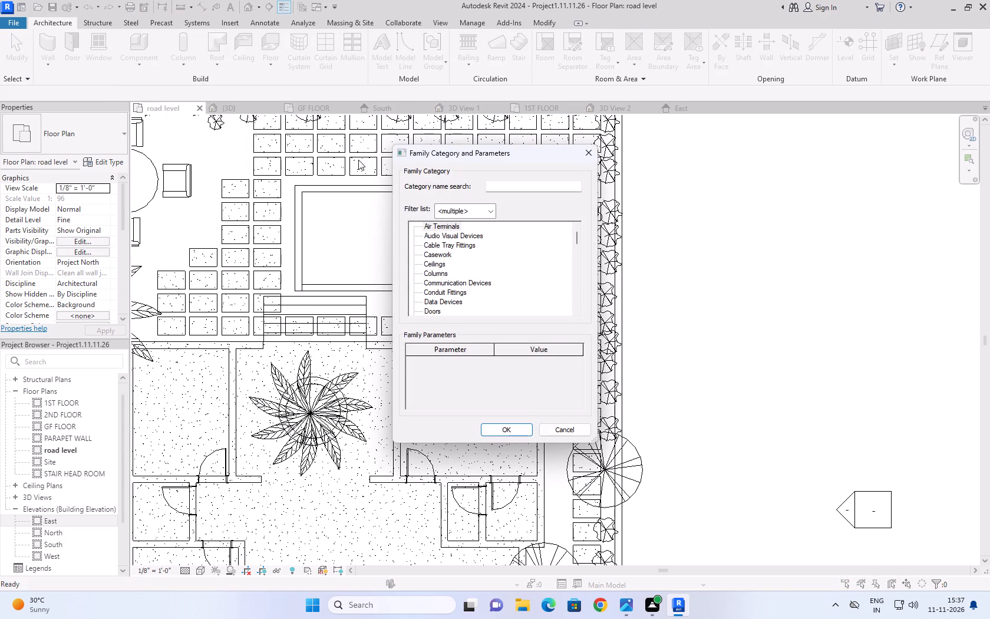
left_click(444, 255)
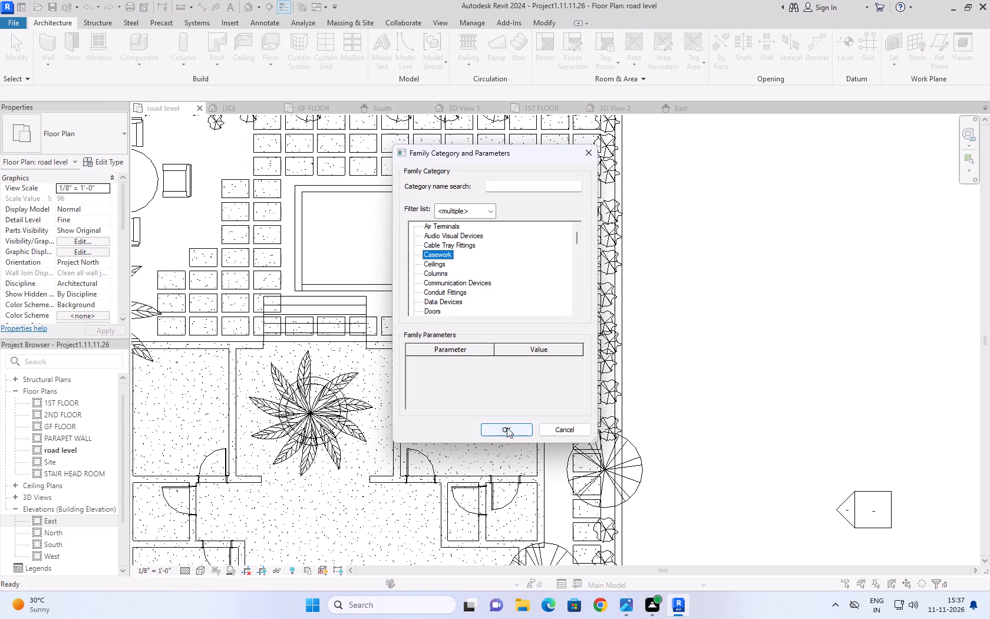
left_click(507, 427)
left_click(497, 321)
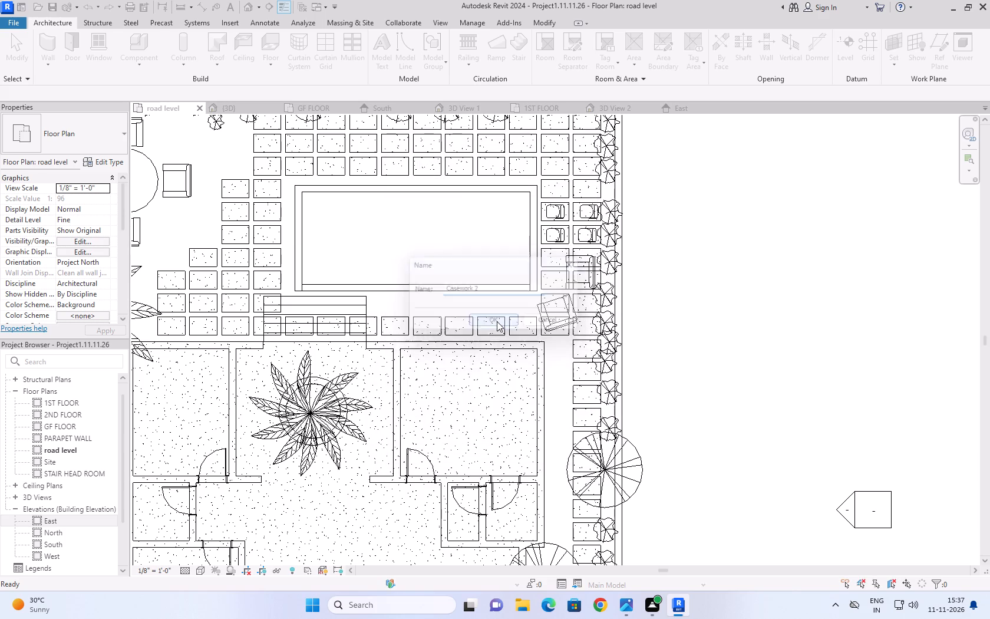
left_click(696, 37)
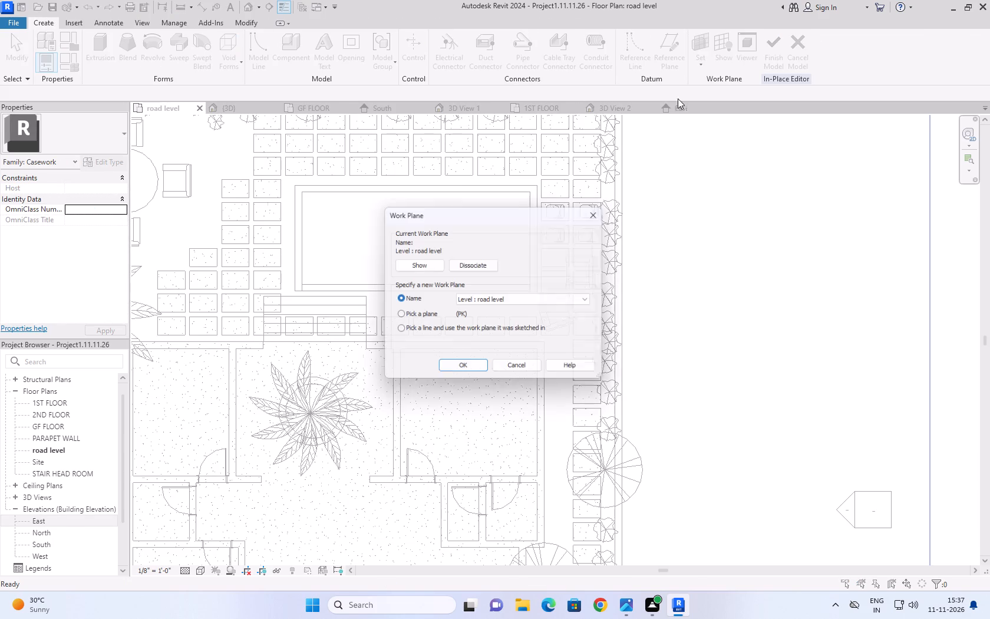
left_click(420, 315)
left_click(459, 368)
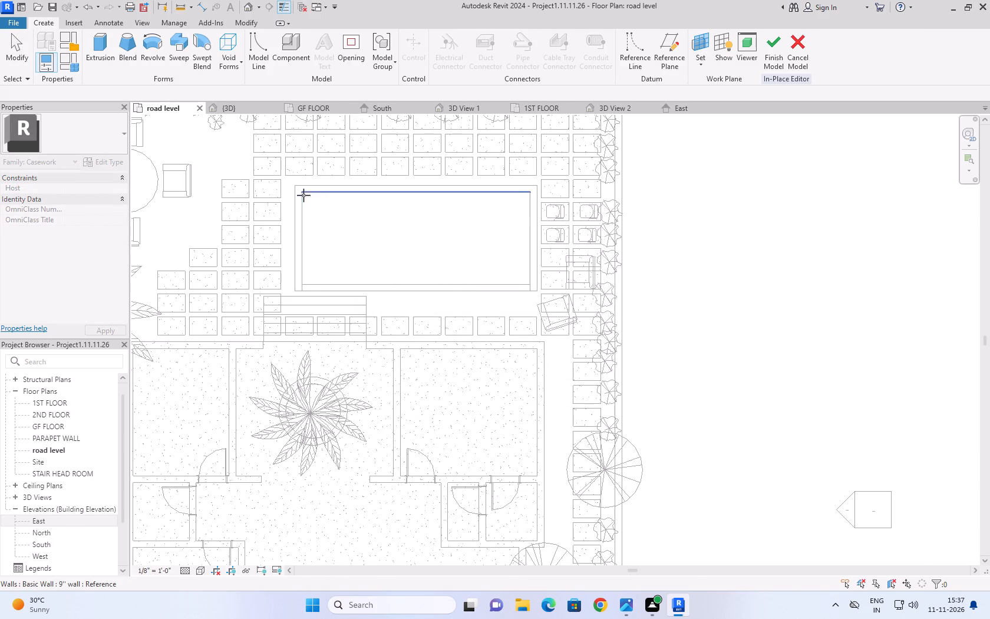
Extrude a 25'-0" by 10'-1" rectangle traced along the pool walls' inner edges with a 1'-0" depth, and finish the in-place model.
left_click(96, 45)
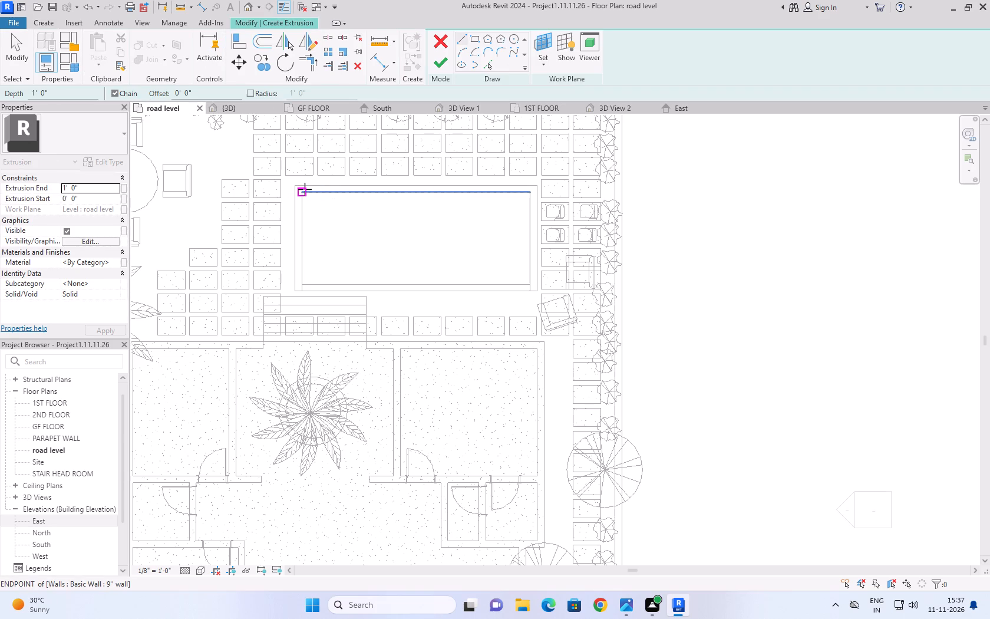
left_click(303, 191)
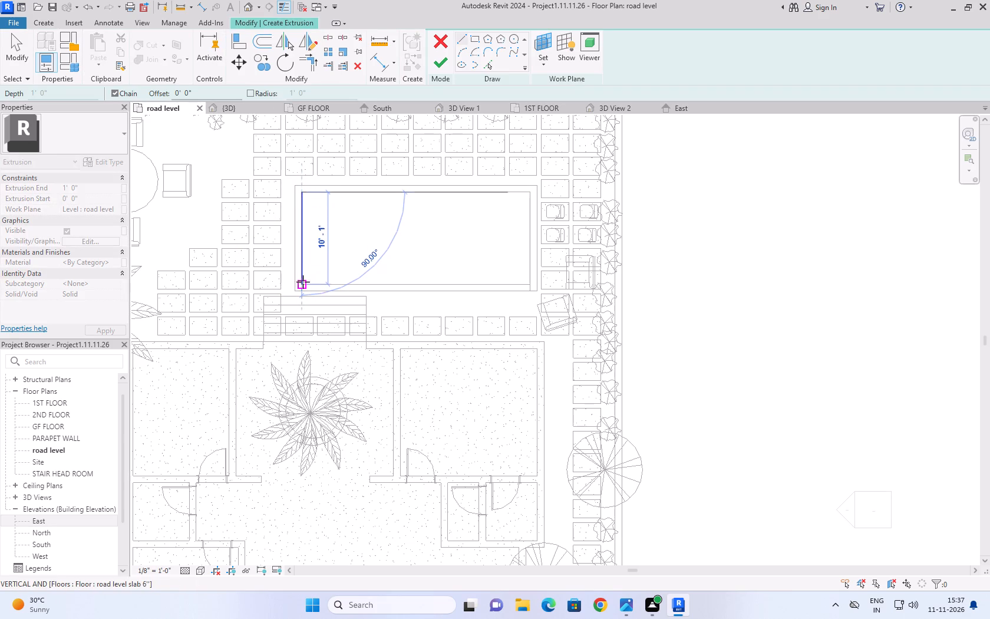
left_click(303, 284)
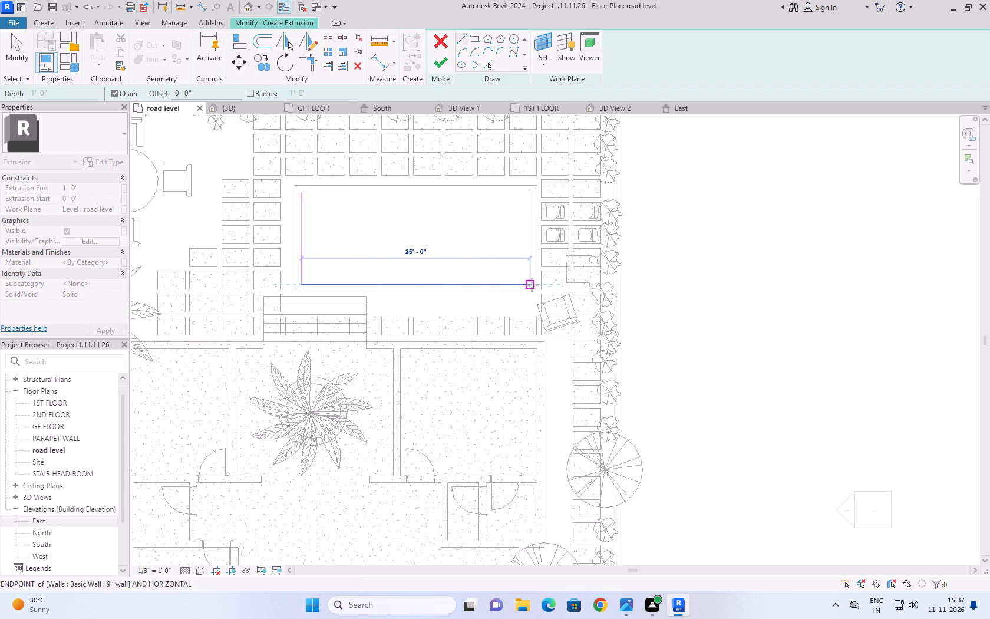
left_click(532, 285)
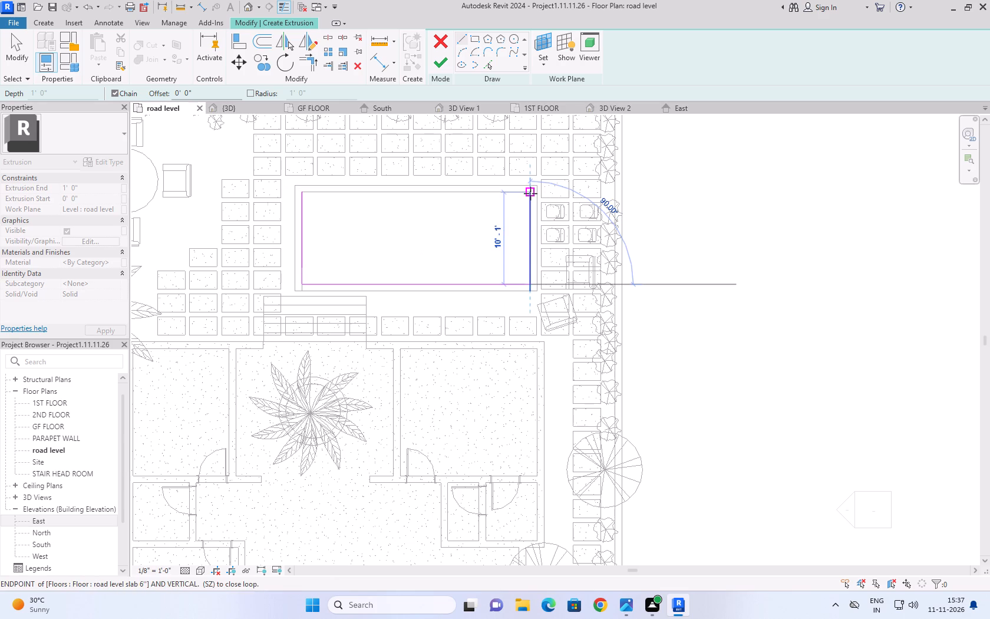
left_click(530, 193)
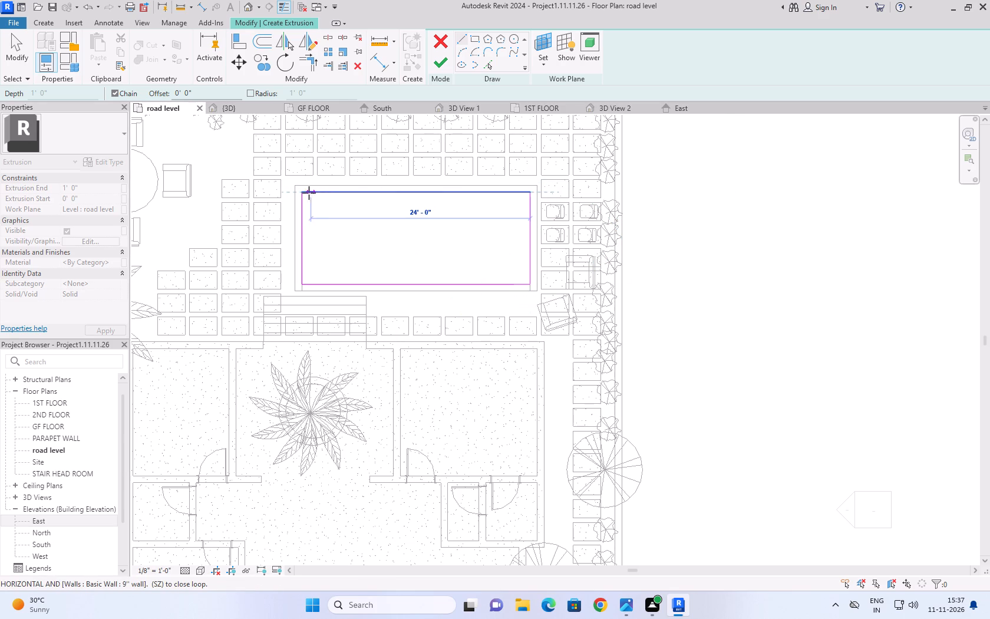
left_click(303, 192)
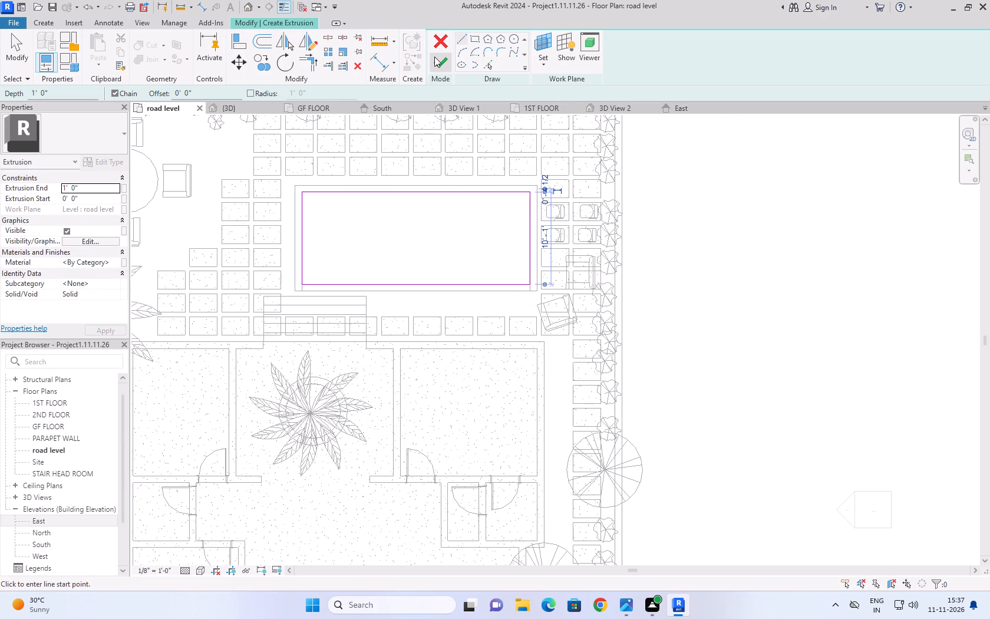
left_click(434, 57)
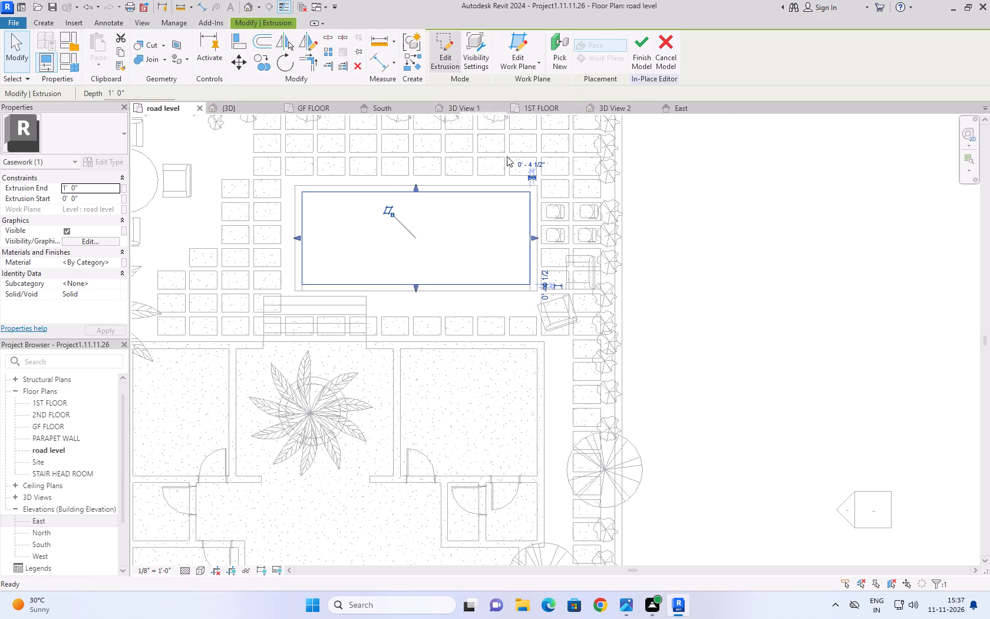
left_click(640, 61)
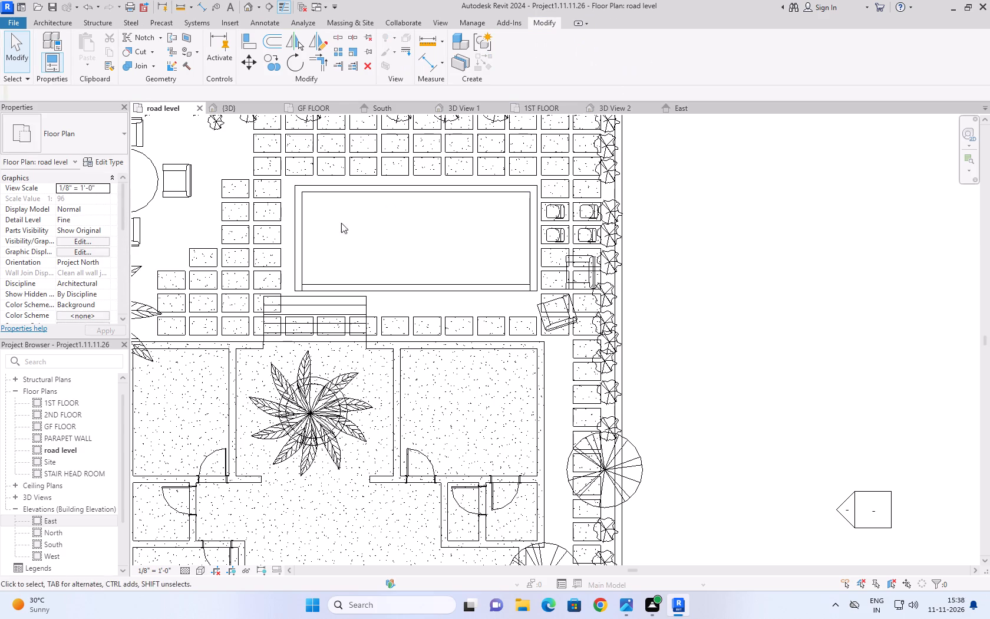
Edit the pool's casework in place, assign the Water material to its extrusion, and finish the model.
left_click(337, 194)
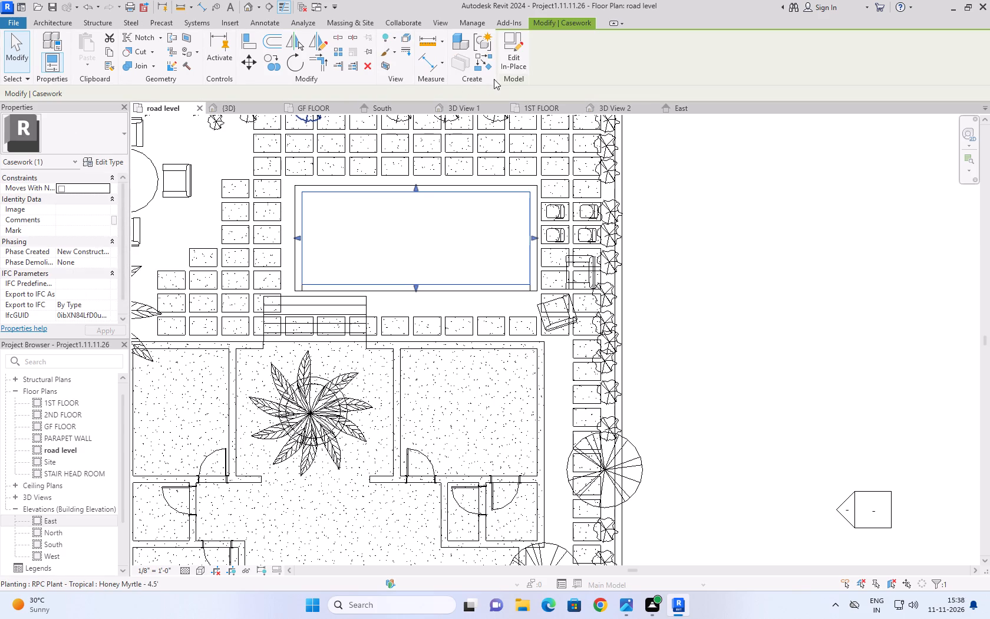
left_click(506, 69)
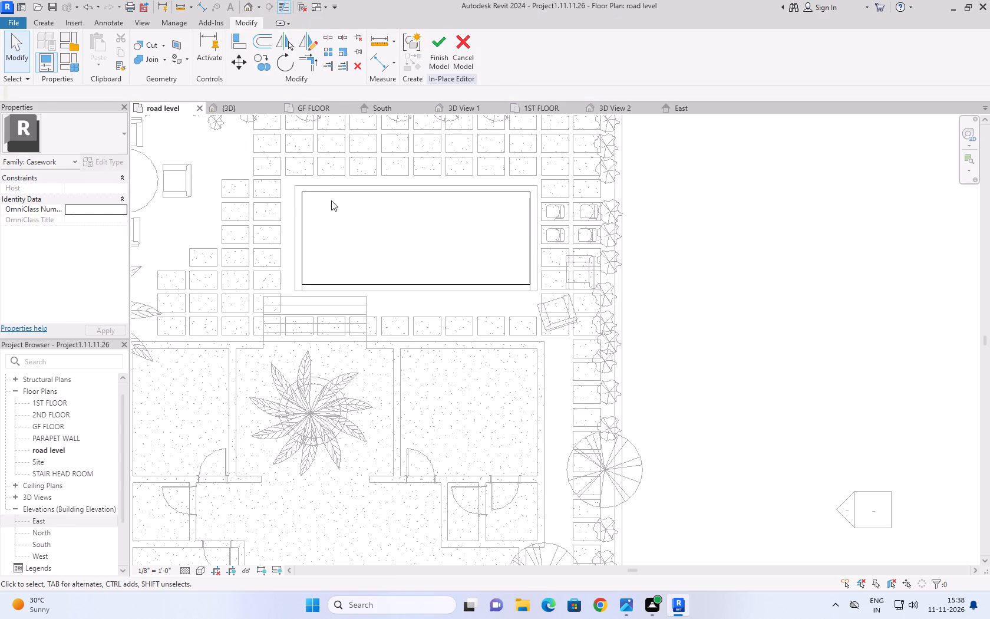
left_click(335, 193)
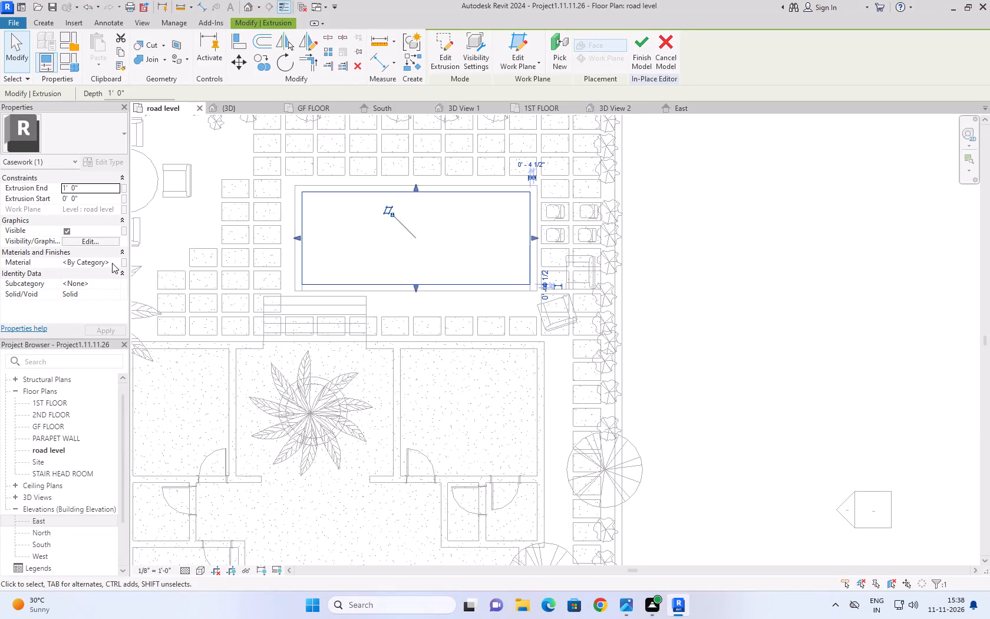
double_click(113, 263)
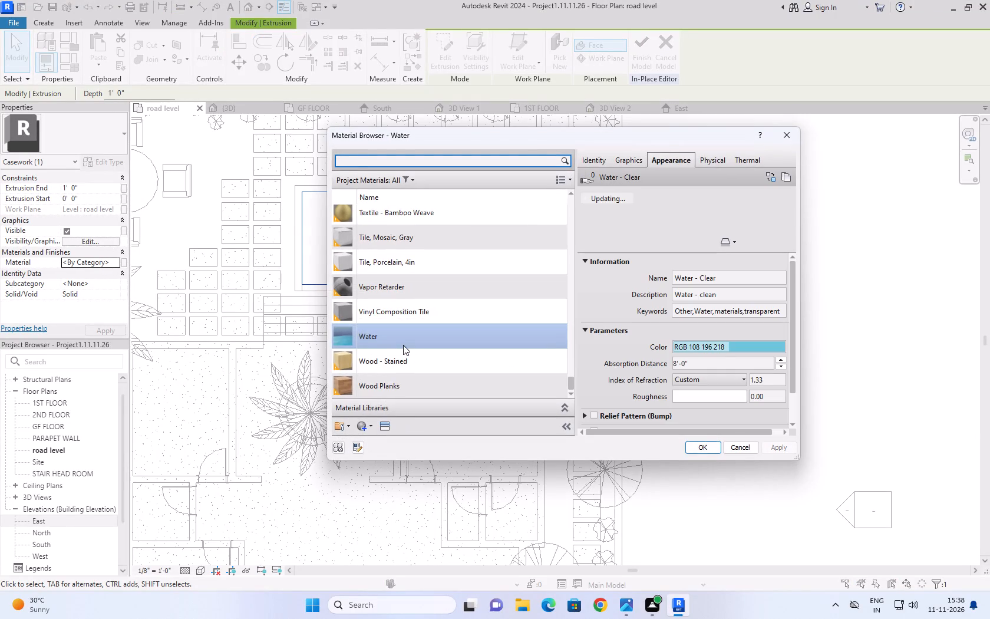
left_click(403, 345)
double_click(717, 444)
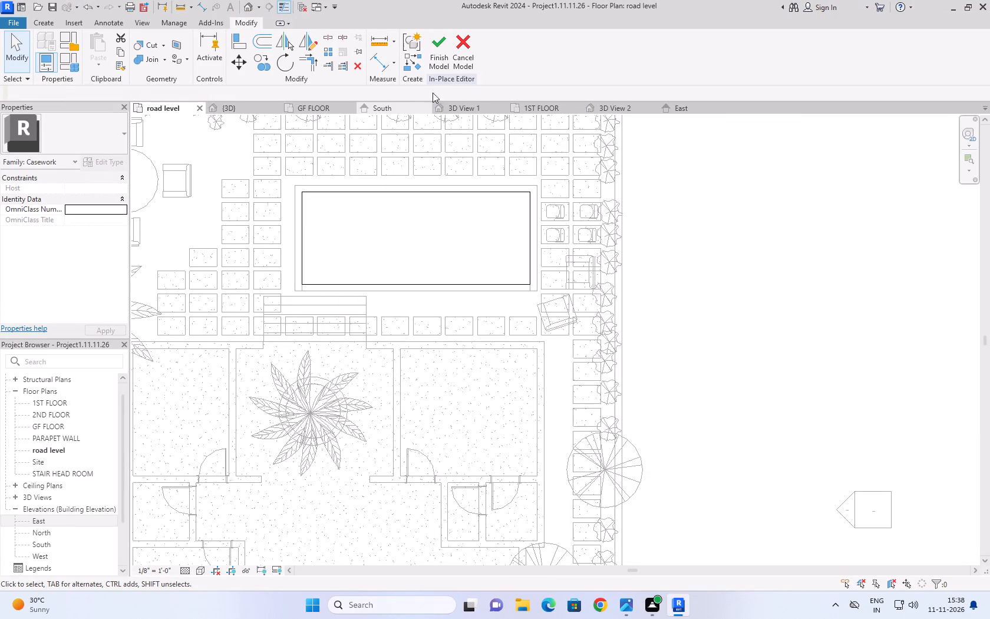
left_click(436, 70)
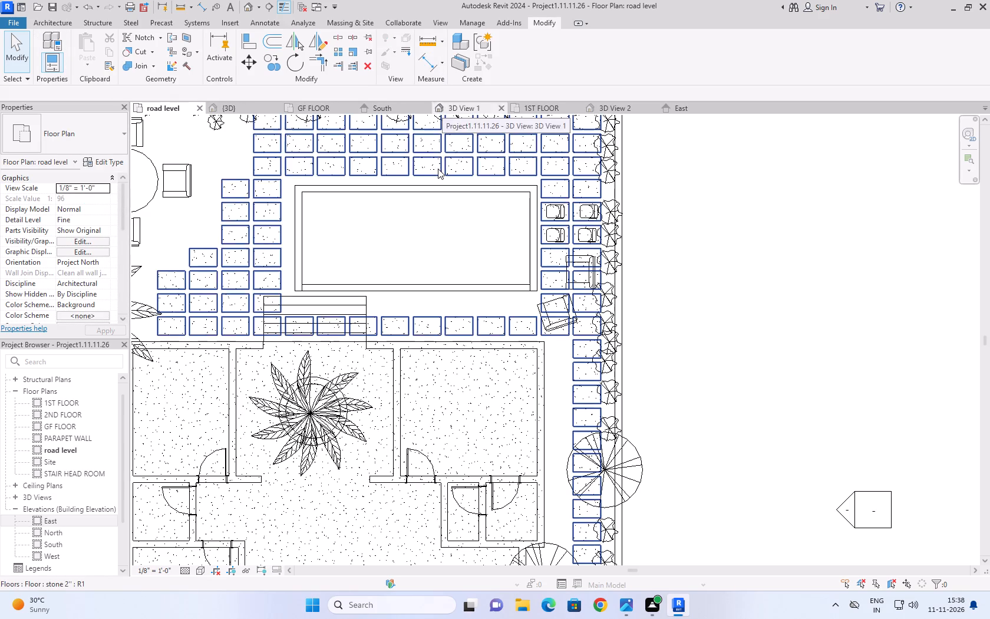
Examine the pool's water extrusion in 3D from the top, home and angled orientations.
double_click(225, 108)
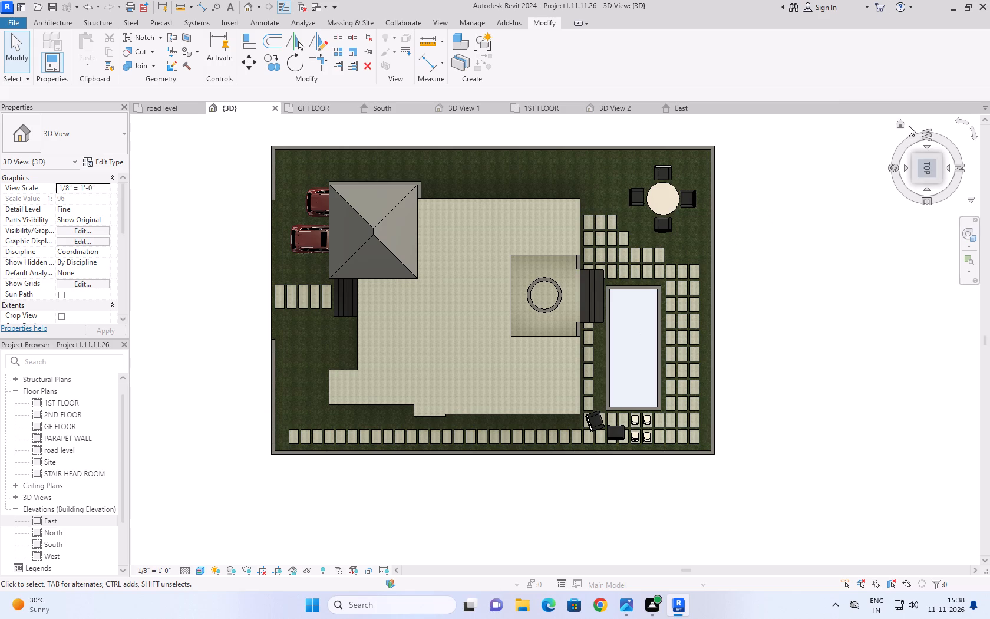
left_click(904, 125)
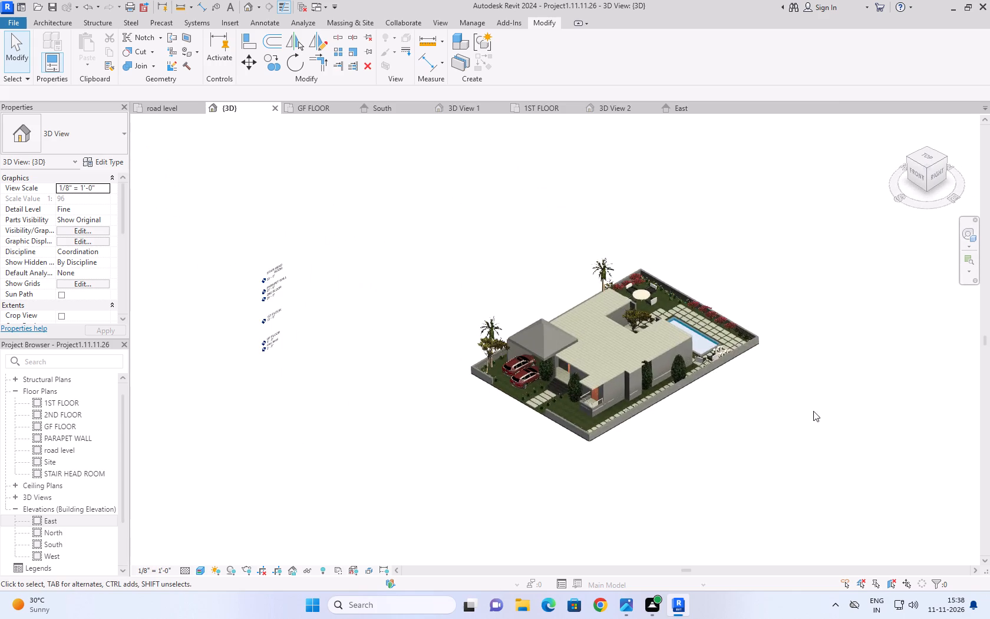
scroll(839, 409, "up", 12)
middle_click_drag(685, 285, 589, 416)
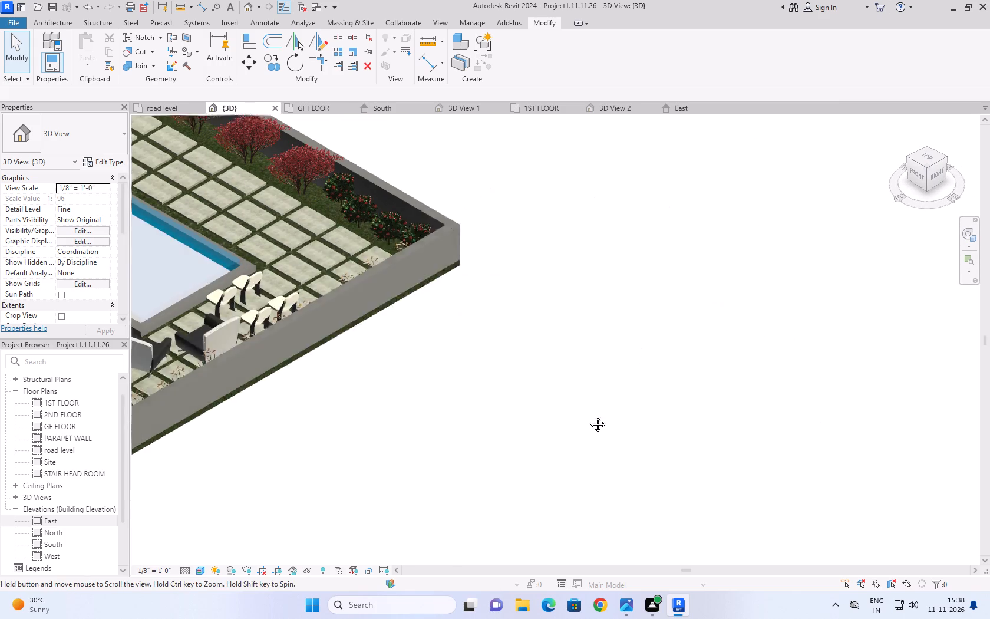
middle_click_drag(589, 416, 570, 443)
scroll(628, 298, "down", 5)
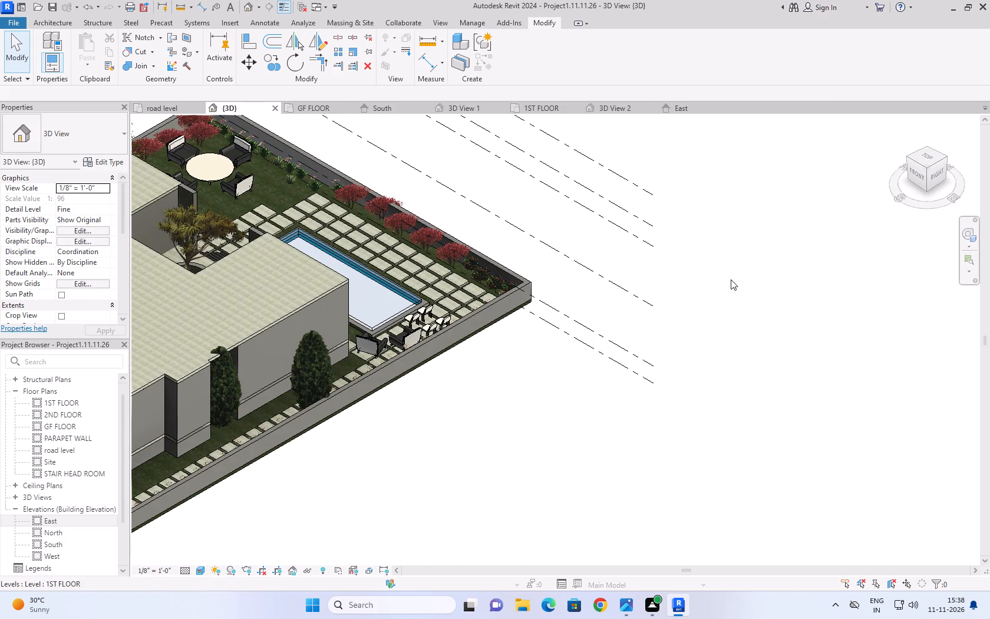
middle_click_drag(731, 279, 642, 315, "shift")
scroll(636, 321, "down", 7)
scroll(563, 445, "up", 9)
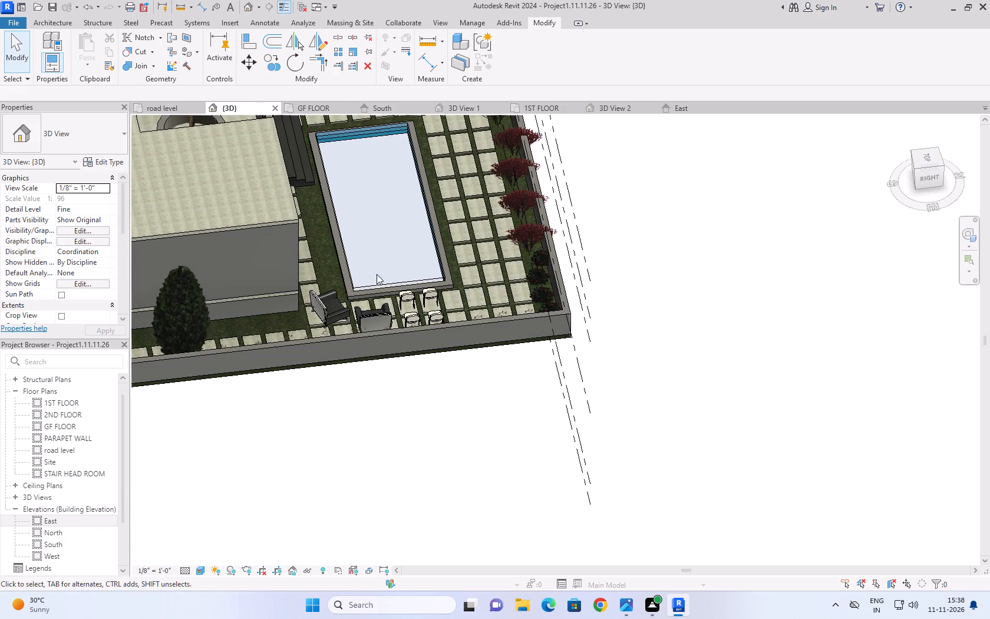
Stretch the top of the pool's water extrusion upward in 3D until it rises above the pool walls.
left_click(373, 284)
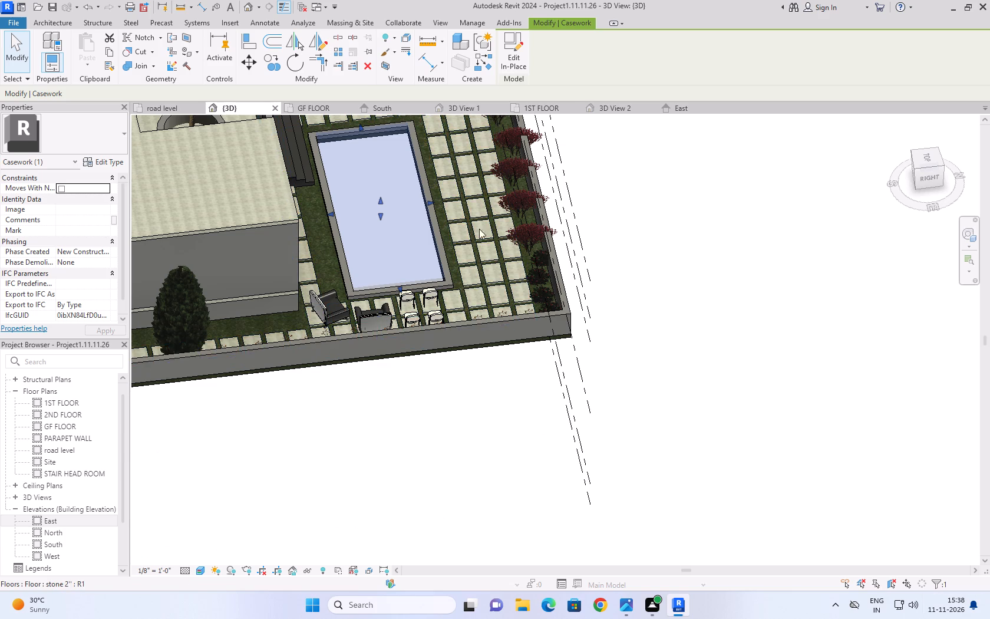
left_click_drag(381, 197, 385, 176)
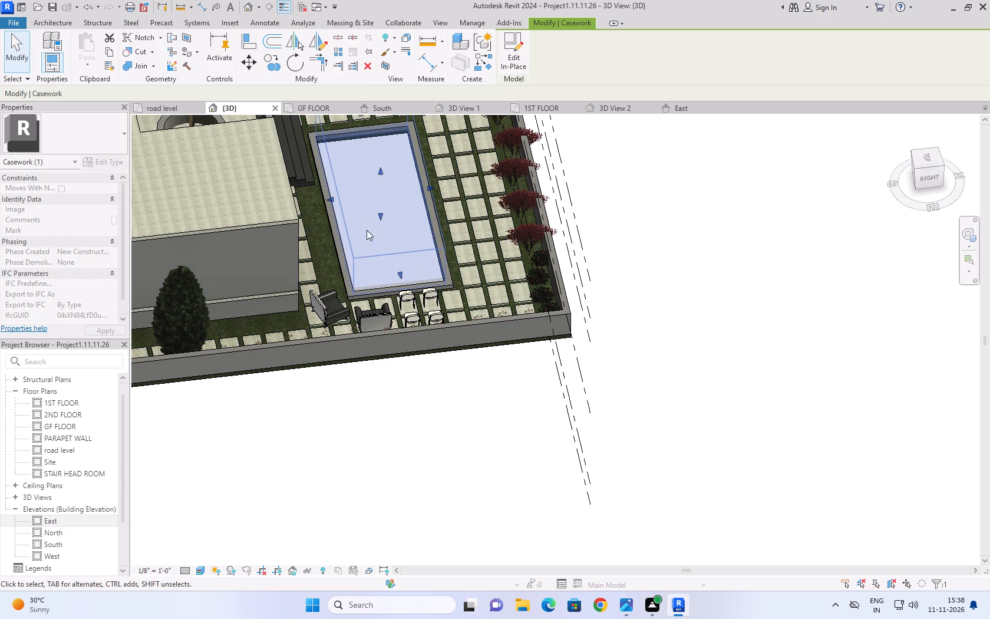
left_click(707, 267)
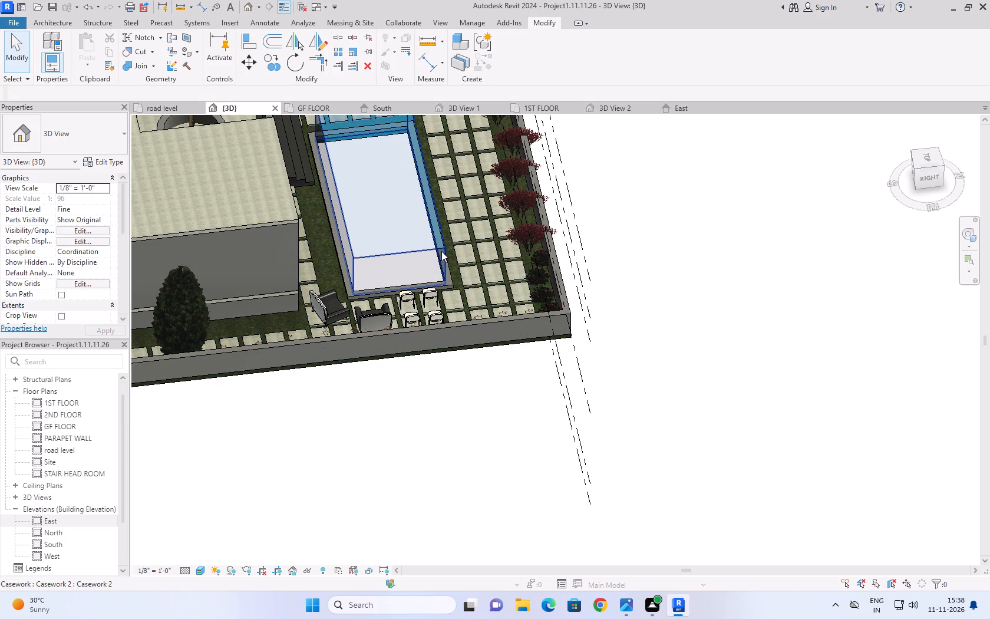
middle_click_drag(441, 251, 422, 339)
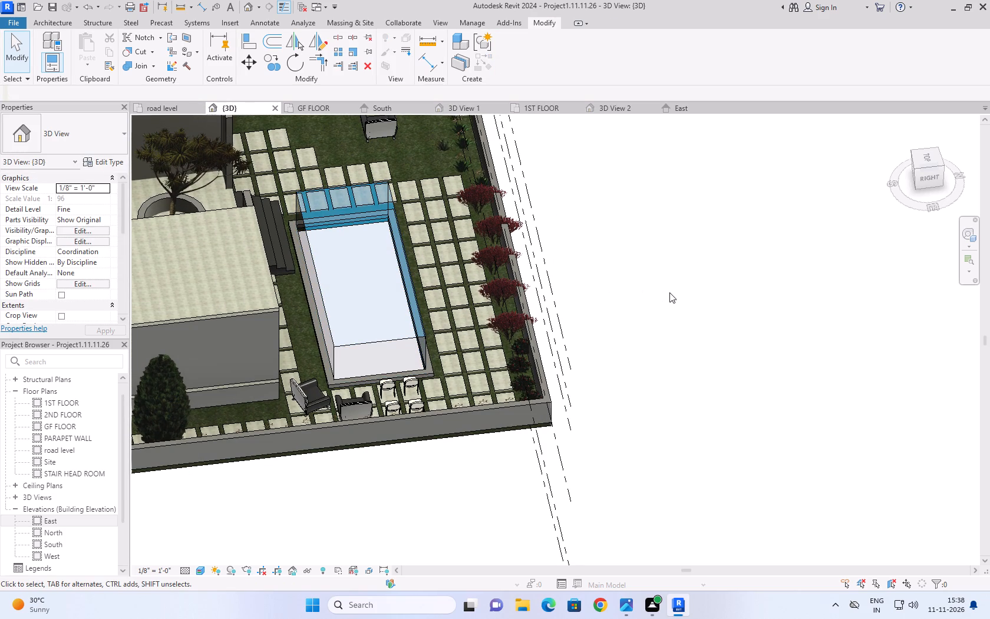
Delete the stretched water extrusion from the swimming pool in the 3D view.
key("Delete")
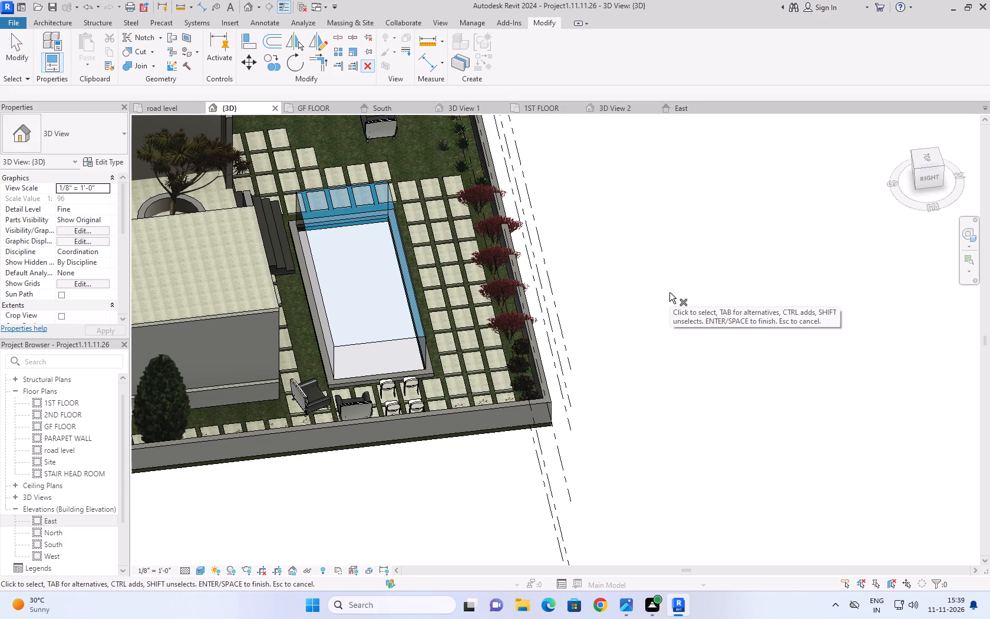
key("Escape")
key("Escape")
key("Escape")
key("Escape")
left_click(372, 345)
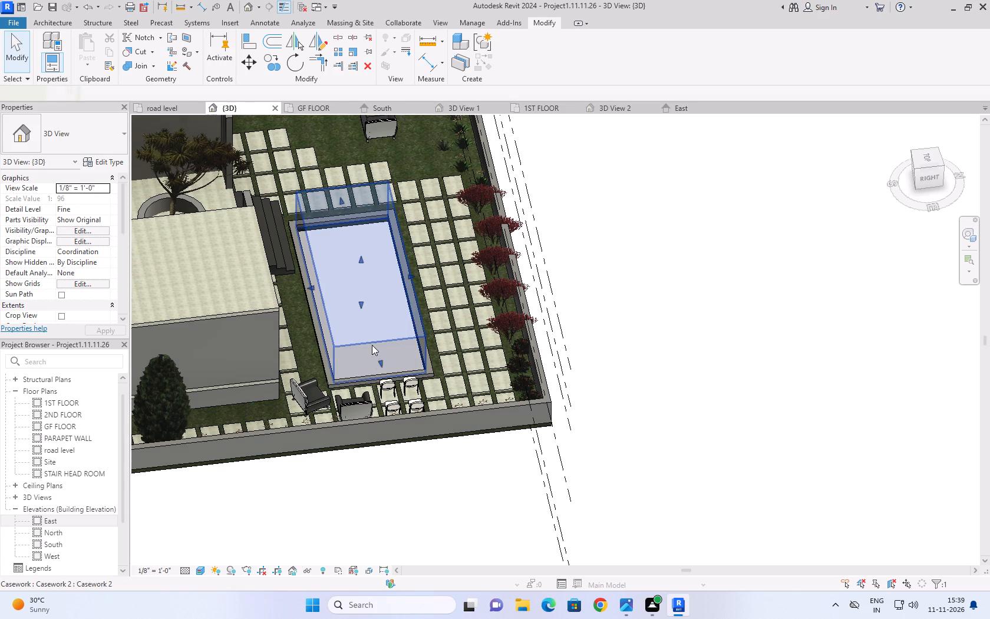
key("Delete")
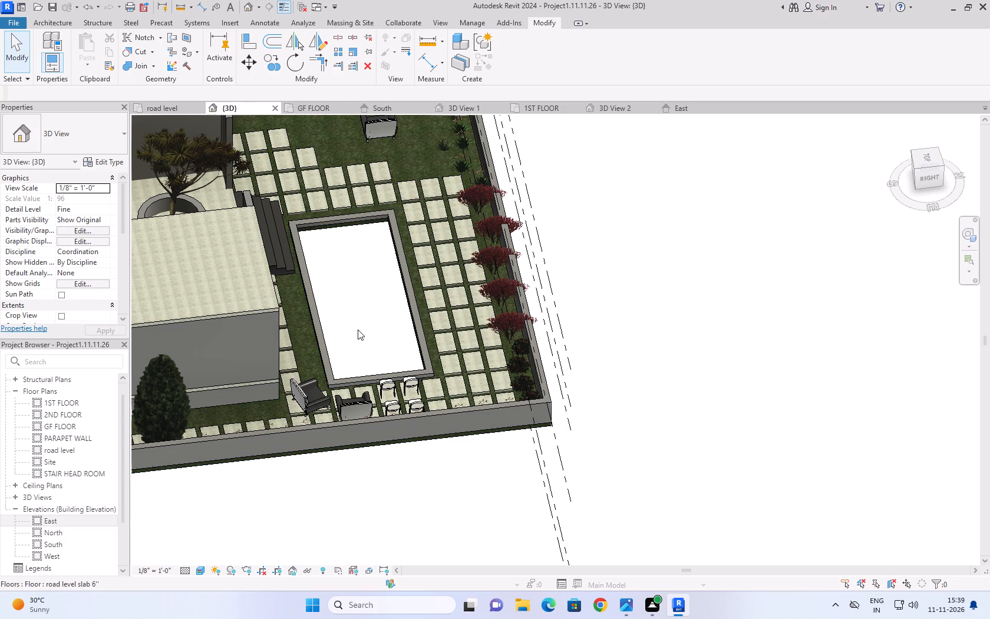
Examine the emptied pool and its slab opening in 3D from below, the side, the home orientation and the top.
left_click(418, 316)
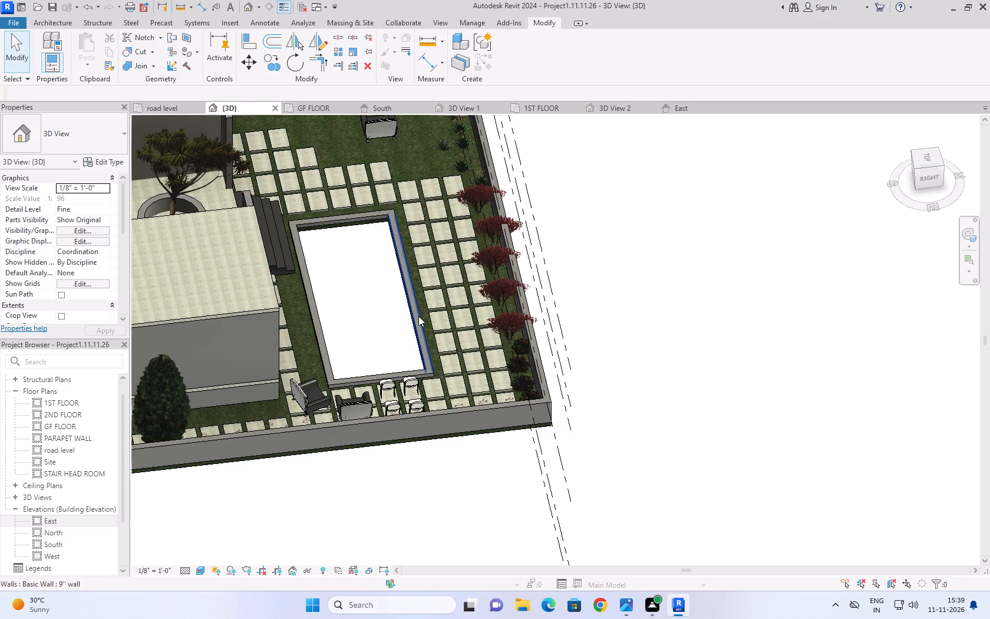
left_click(435, 466)
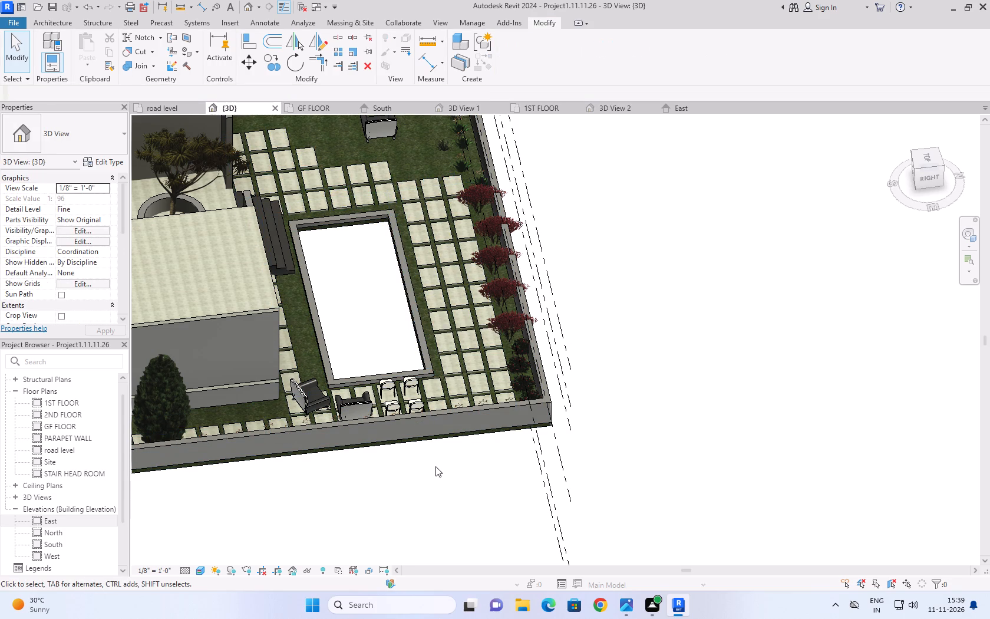
middle_click_drag(435, 466, 445, 302, "shift")
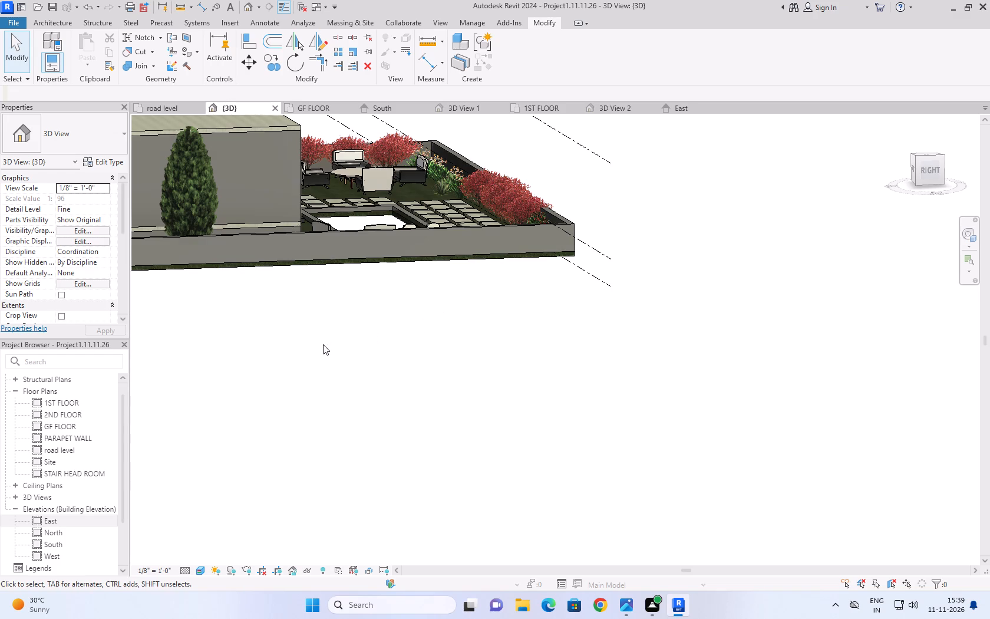
middle_click_drag(373, 324, 427, 168, "shift")
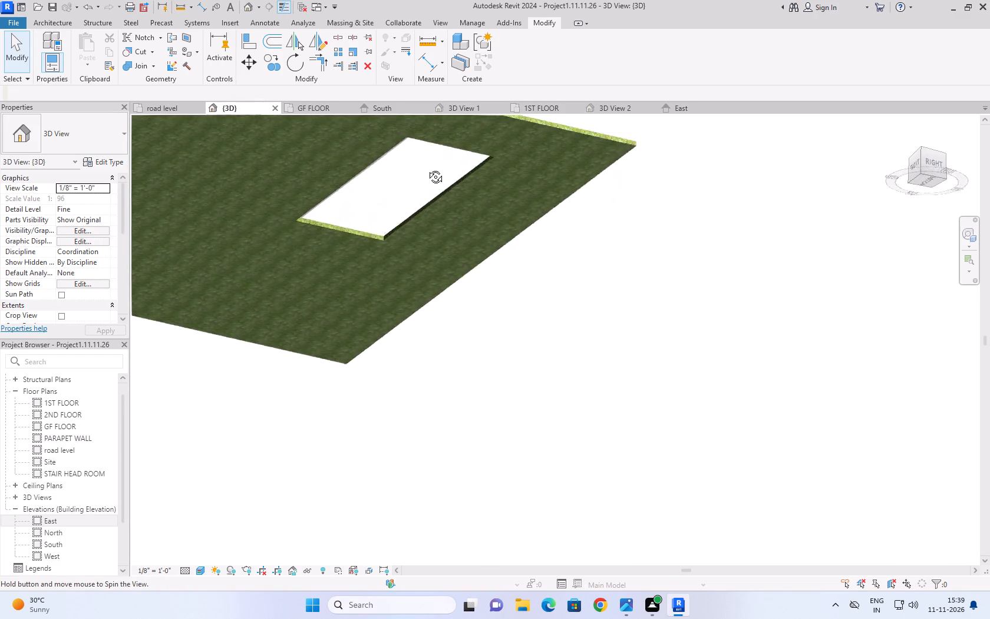
middle_click_drag(427, 168, 511, 236, "shift")
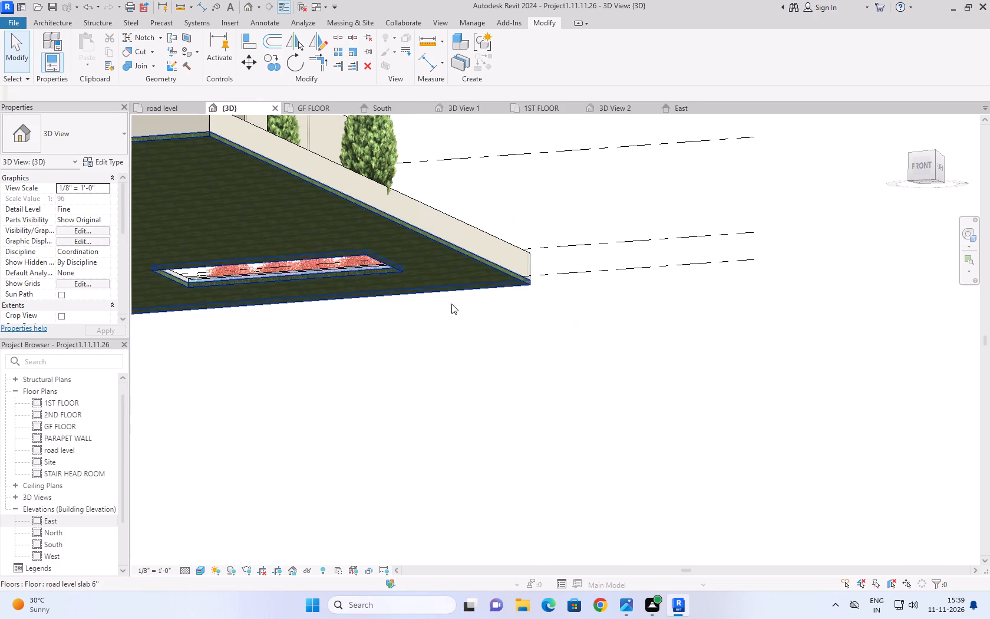
middle_click_drag(209, 334, 206, 371, "shift")
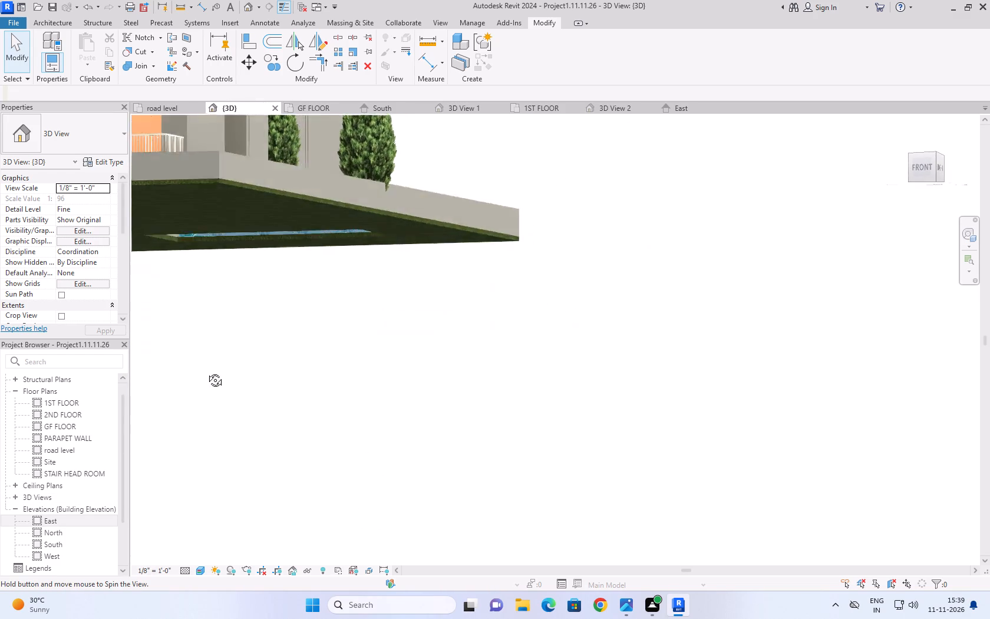
middle_click_drag(206, 371, 111, 411, "shift")
middle_click(403, 383)
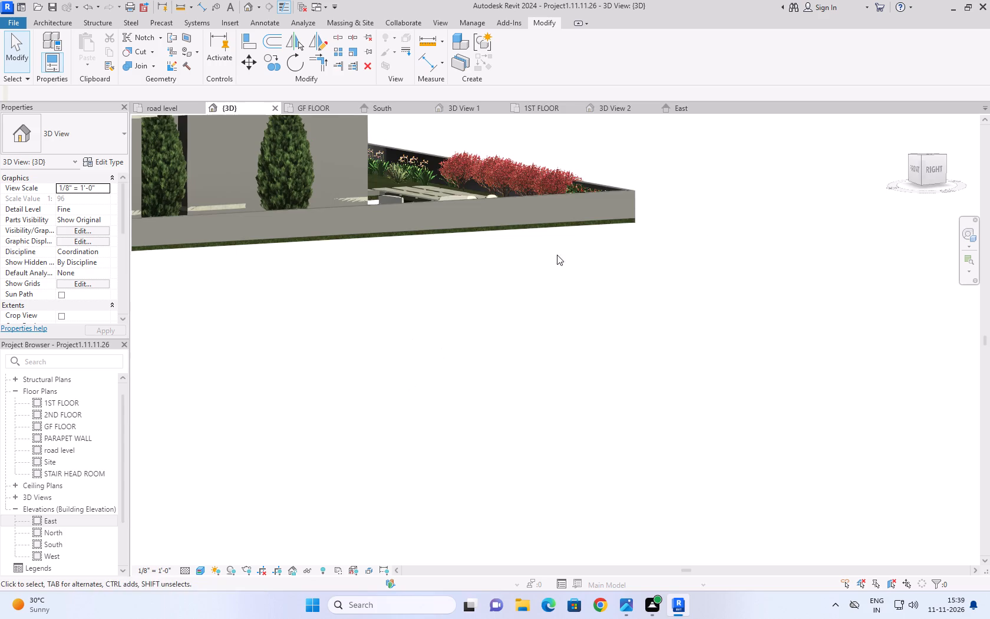
middle_click_drag(557, 255, 480, 378, "shift")
middle_click_drag(632, 227, 632, 284, "shift")
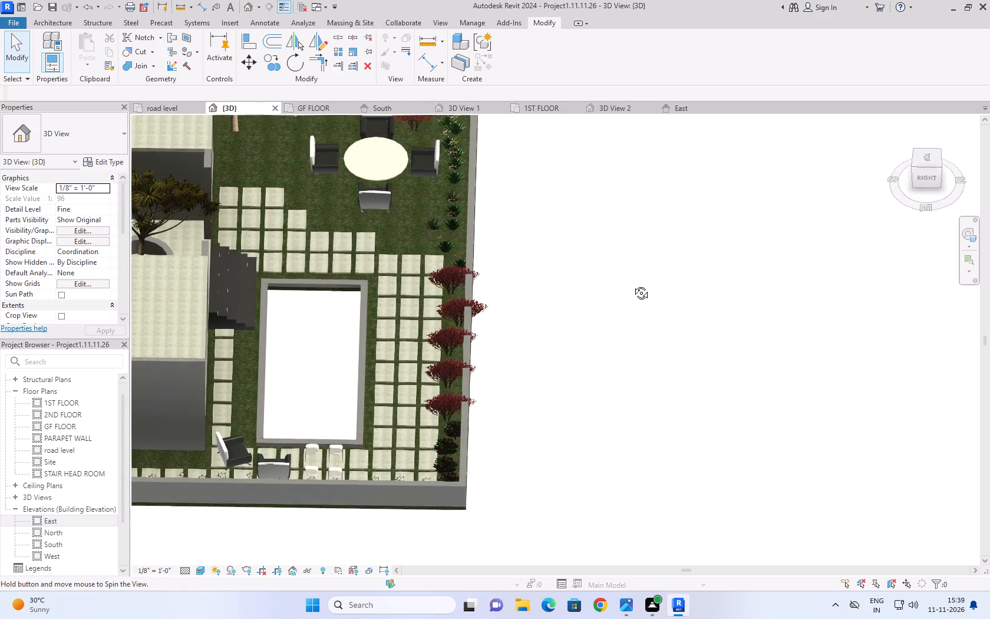
middle_click_drag(632, 284, 672, 355, "shift")
scroll(631, 305, "down", 1, "shift")
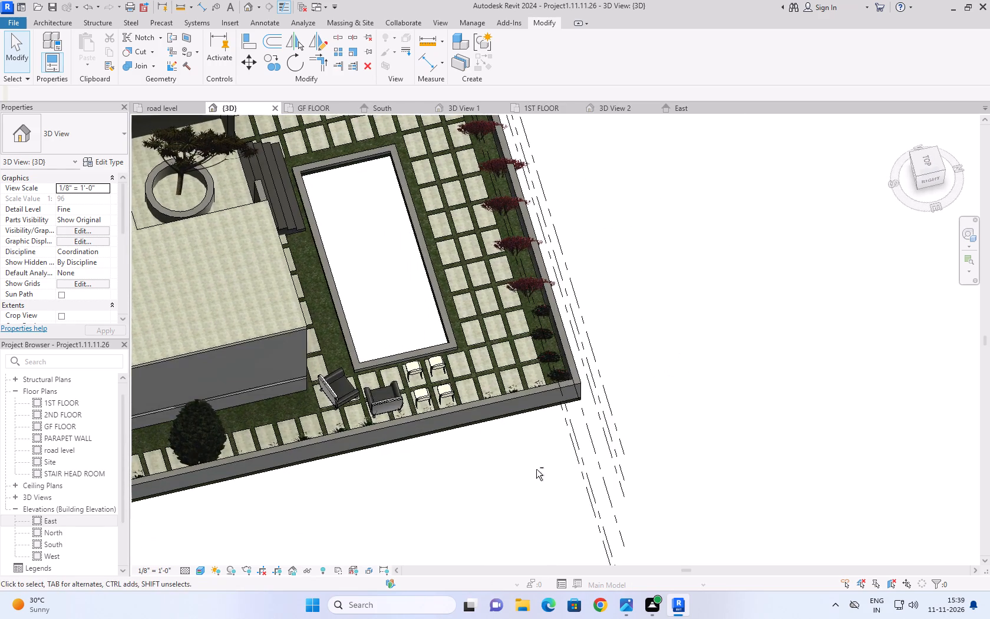
middle_click_drag(536, 469, 521, 56, "shift")
scroll(325, 302, "down", 4)
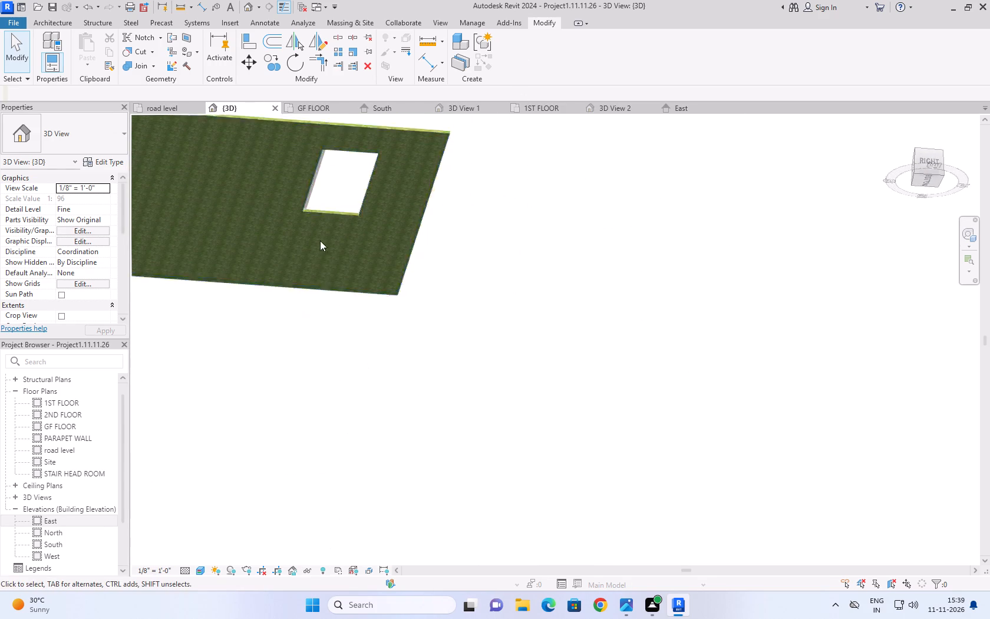
scroll(315, 164, "up", 13)
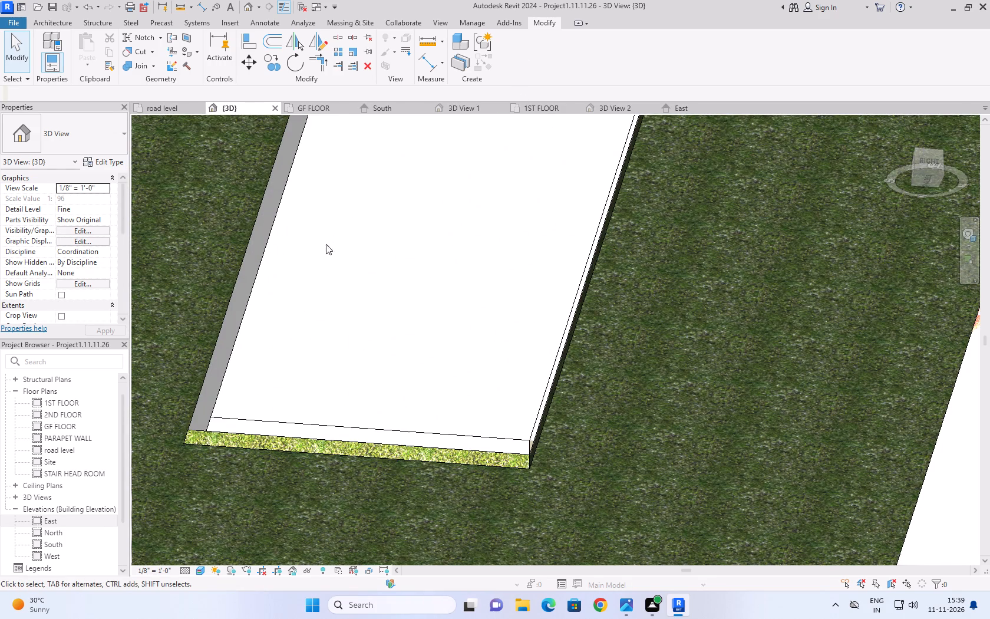
middle_click_drag(324, 249, 288, 268, "shift")
scroll(288, 268, "down", 3)
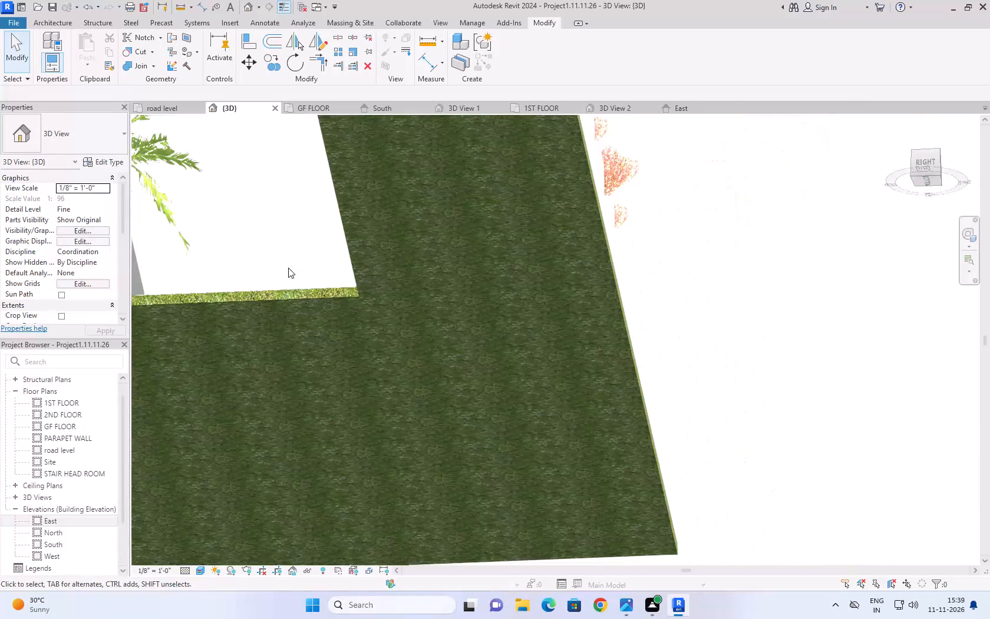
scroll(288, 268, "down", 2)
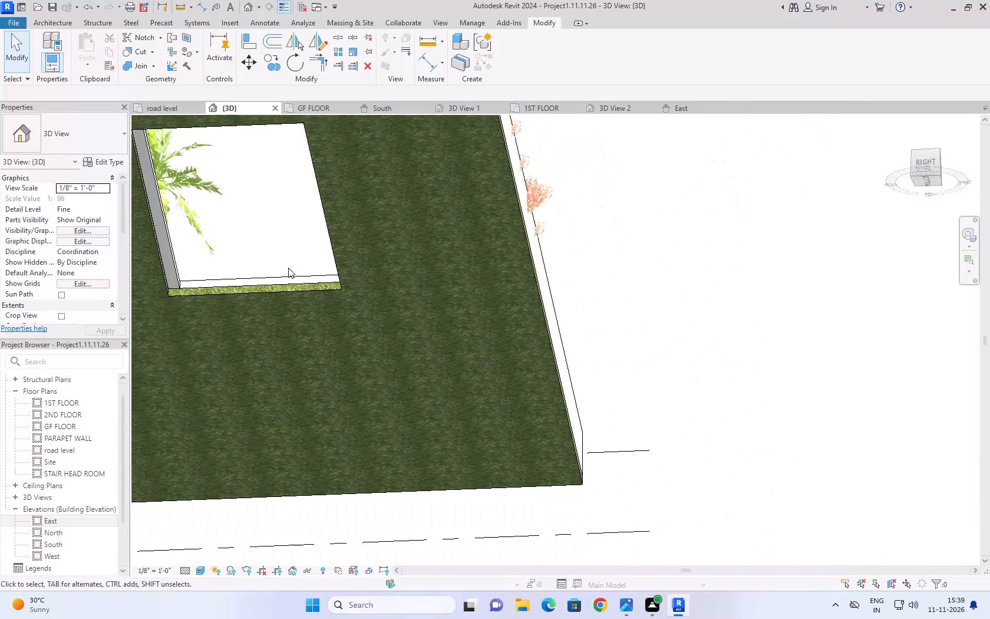
middle_click_drag(678, 257, 692, 392, "shift")
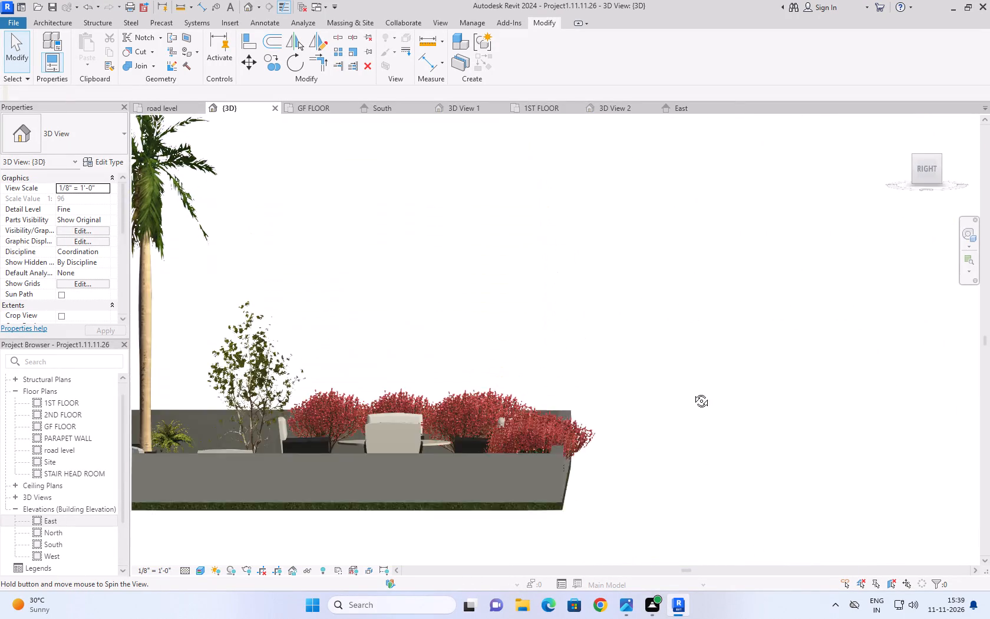
middle_click_drag(692, 392, 693, 395, "shift")
scroll(693, 395, "down", 1)
left_click(901, 130)
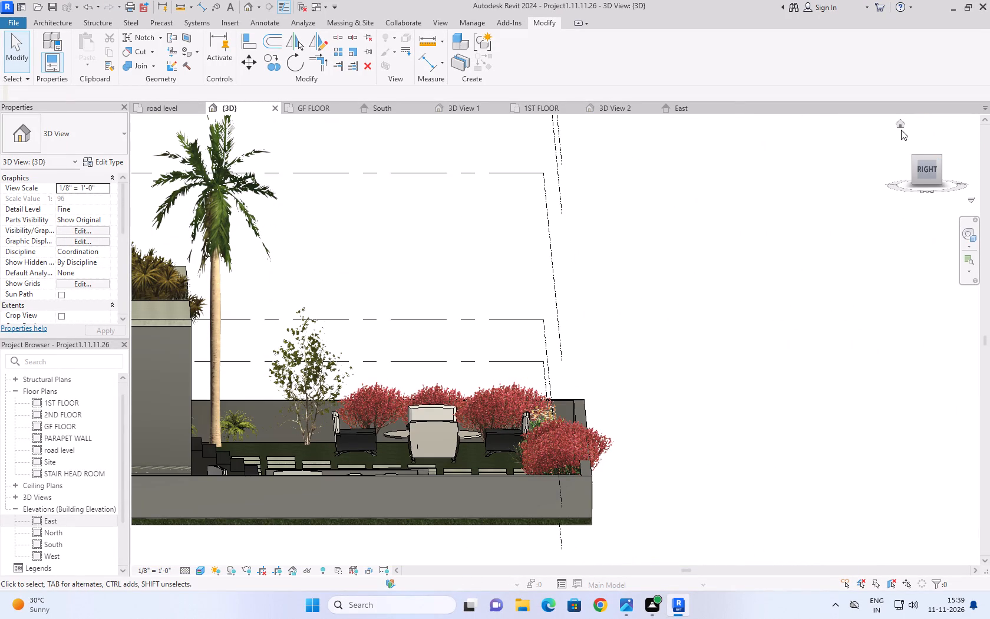
left_click(901, 119)
left_click(900, 125)
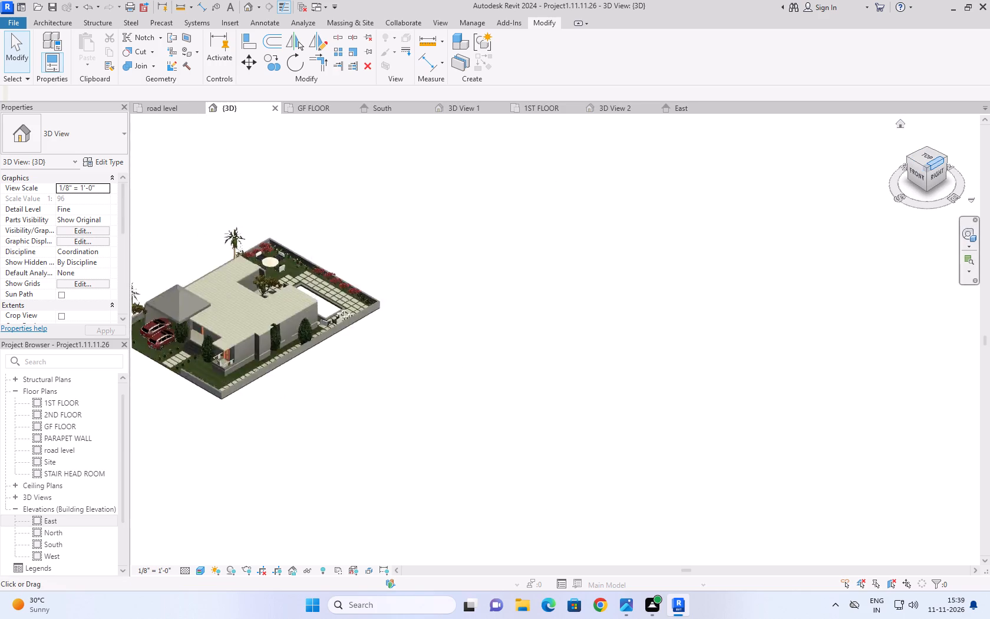
left_click(929, 155)
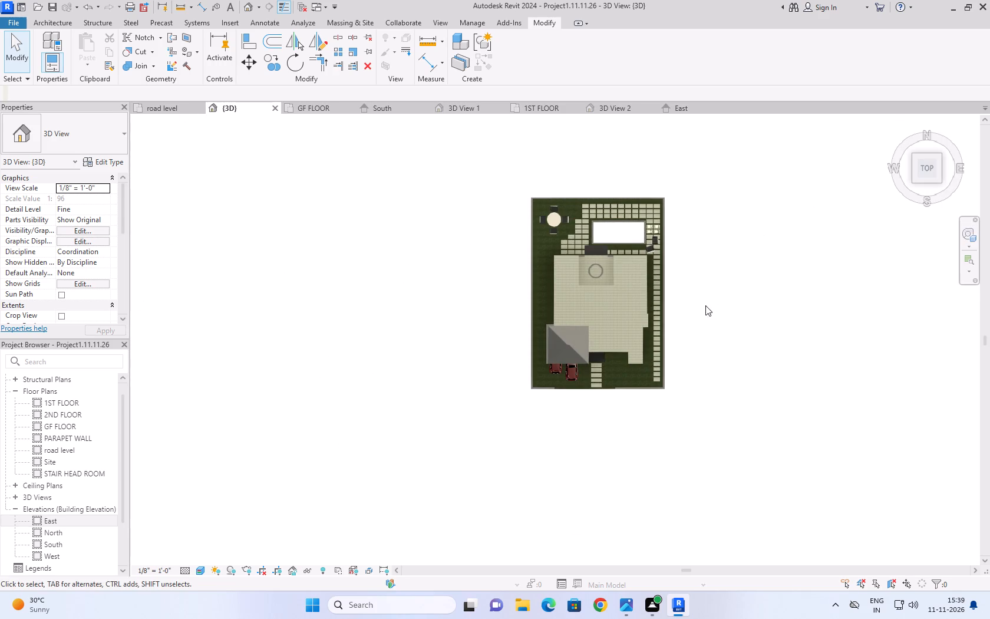
scroll(699, 308, "up", 7)
middle_click_drag(674, 208, 616, 385)
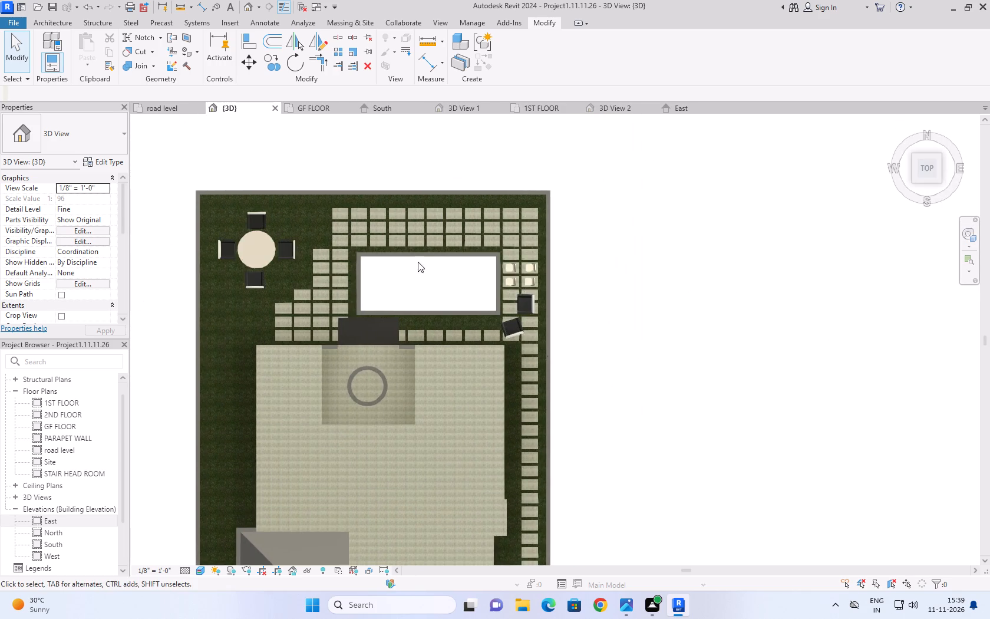
scroll(414, 241, "up", 6)
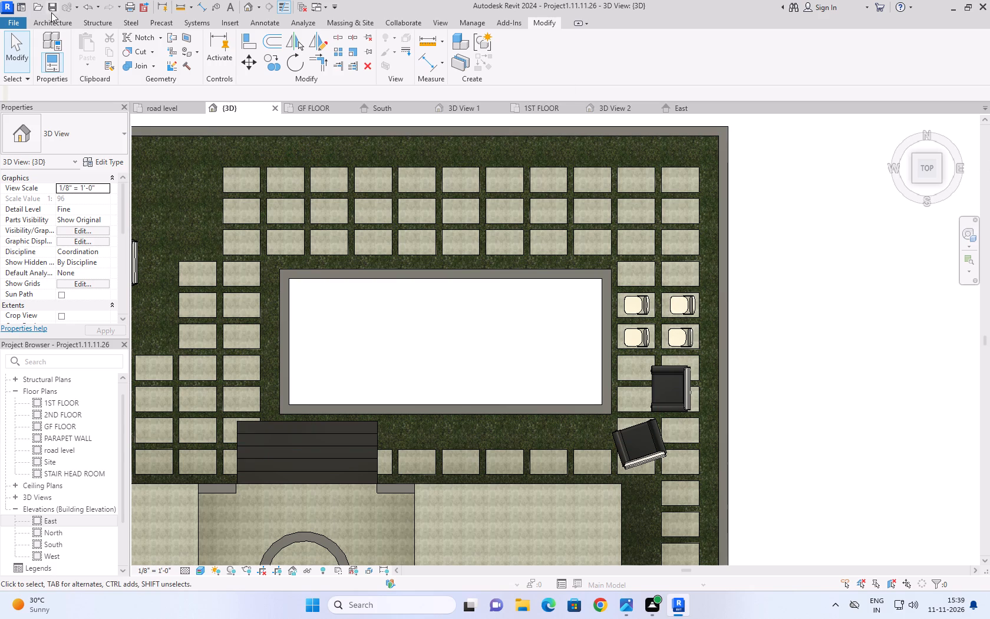
On the road level plan, sketch an architectural floor boundary about 25'-0" by 9'-7" inside the pool walls, using the swimming pool 6" slab type.
left_click(173, 108)
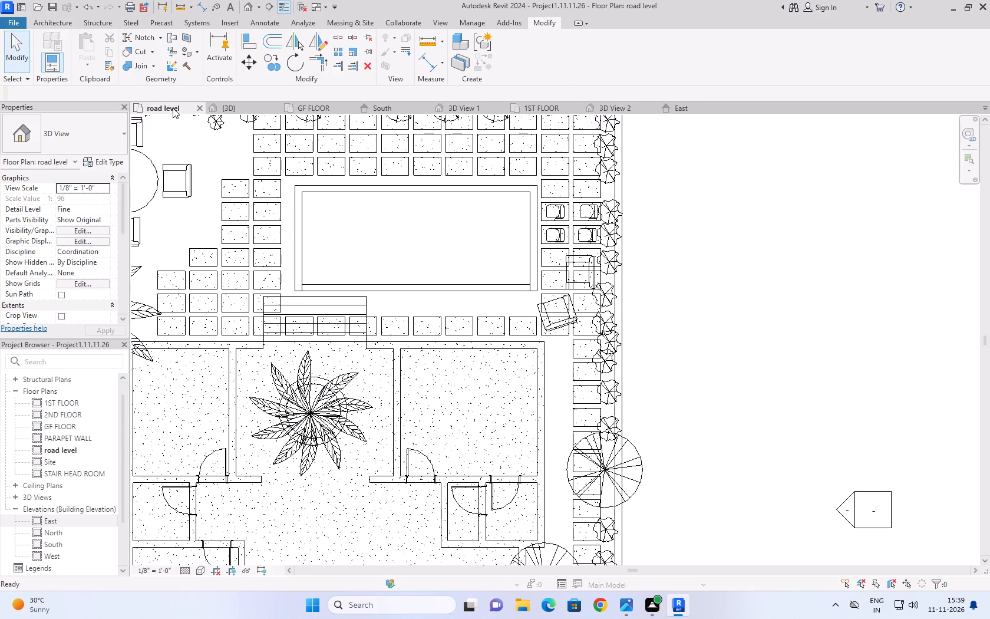
left_click(41, 19)
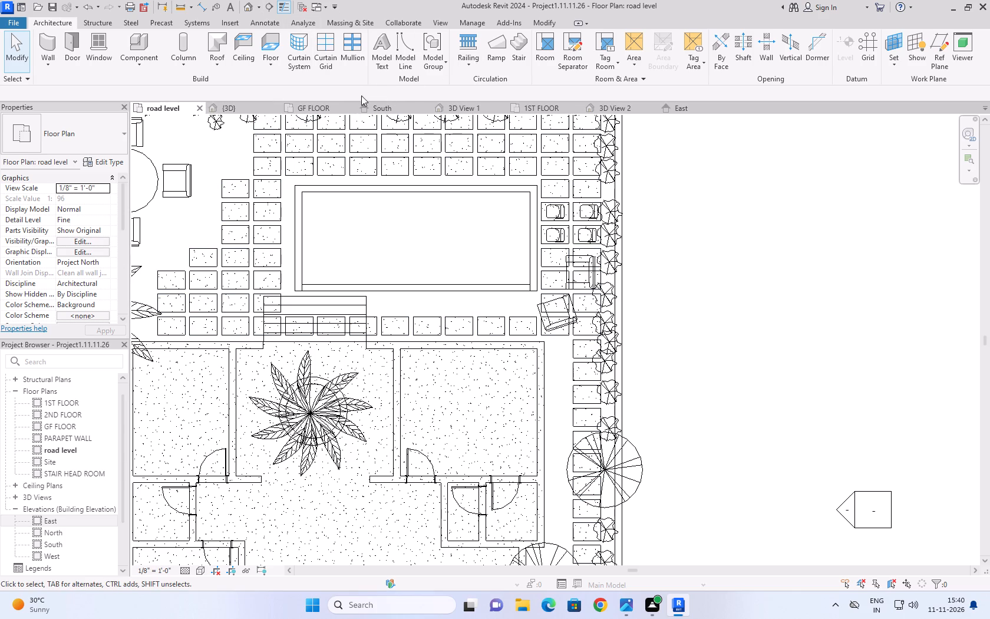
left_click(282, 65)
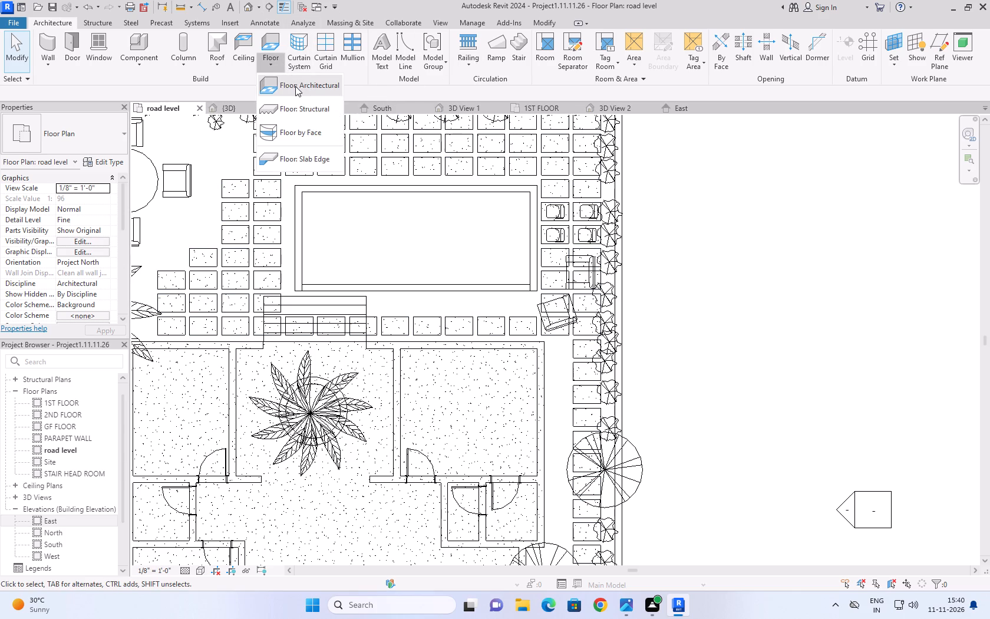
left_click(295, 86)
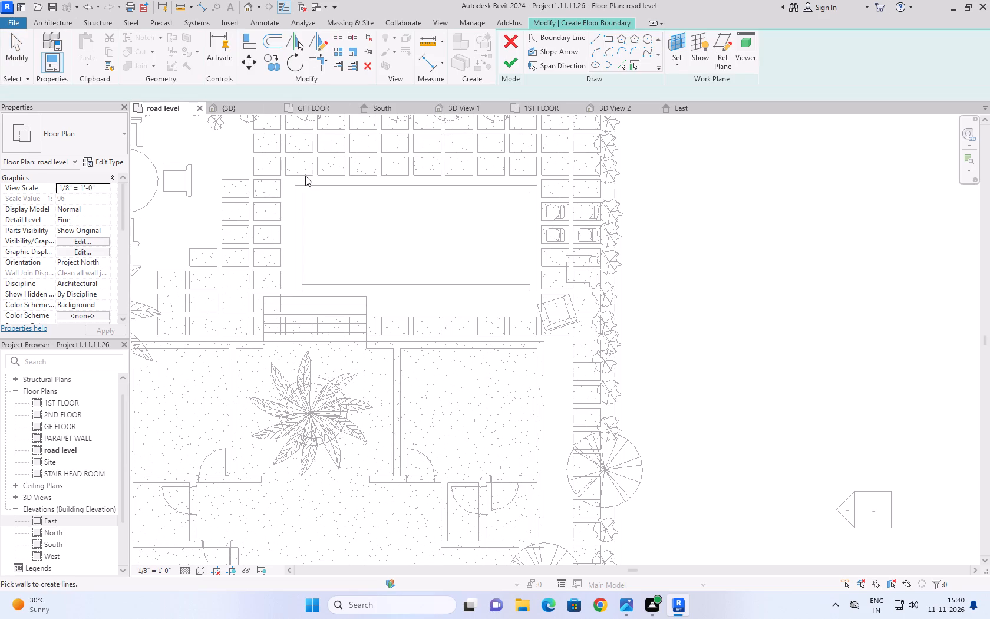
left_click(613, 39)
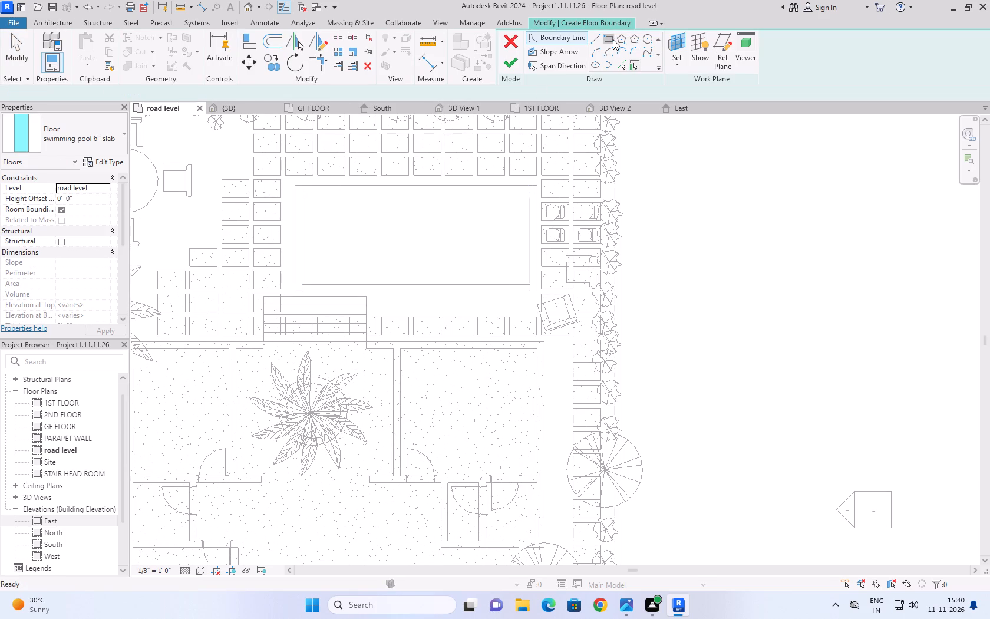
left_click(301, 195)
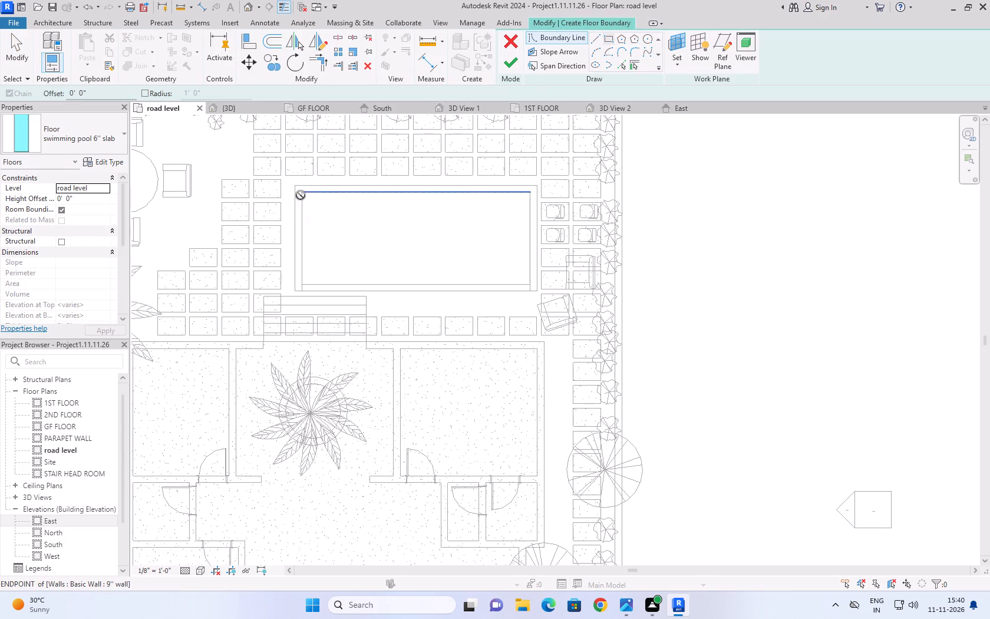
left_click(529, 279)
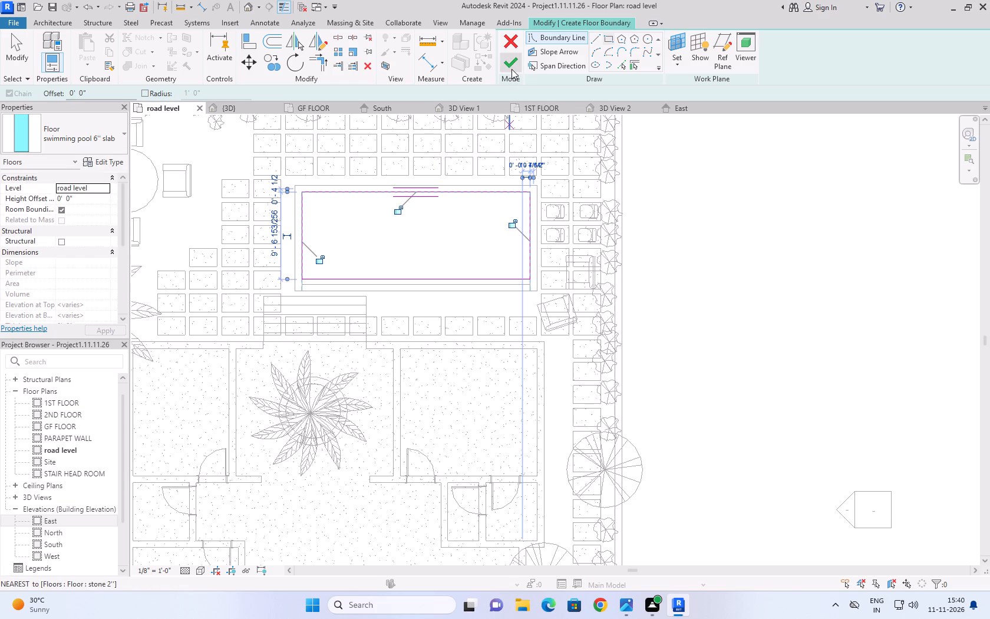
Set the Water layer thickness of the swimming pool 6" slab type to 1' and finish the pool floor.
left_click(104, 161)
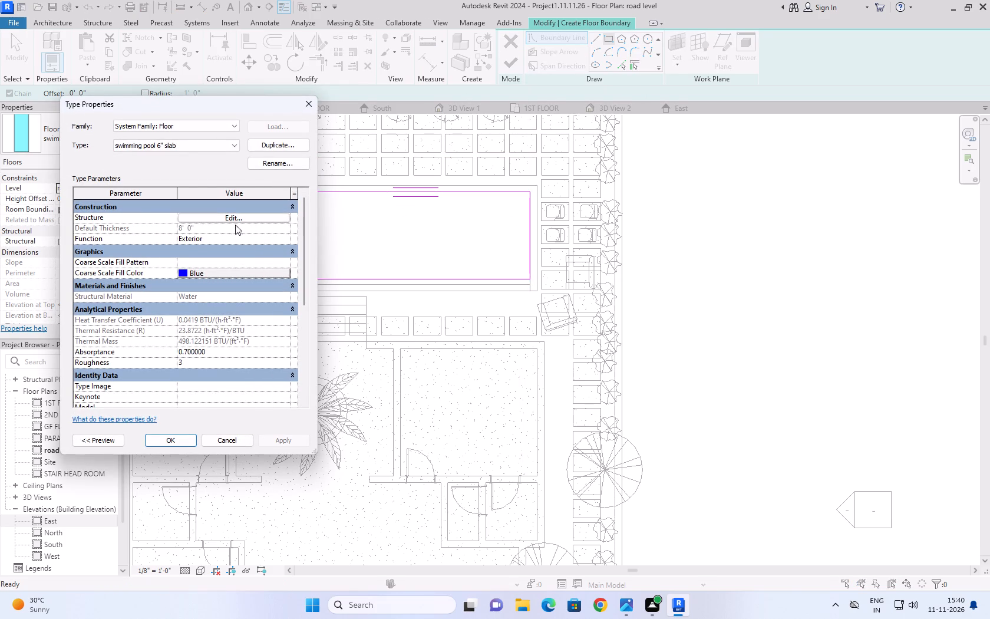
left_click(234, 218)
left_click(196, 240)
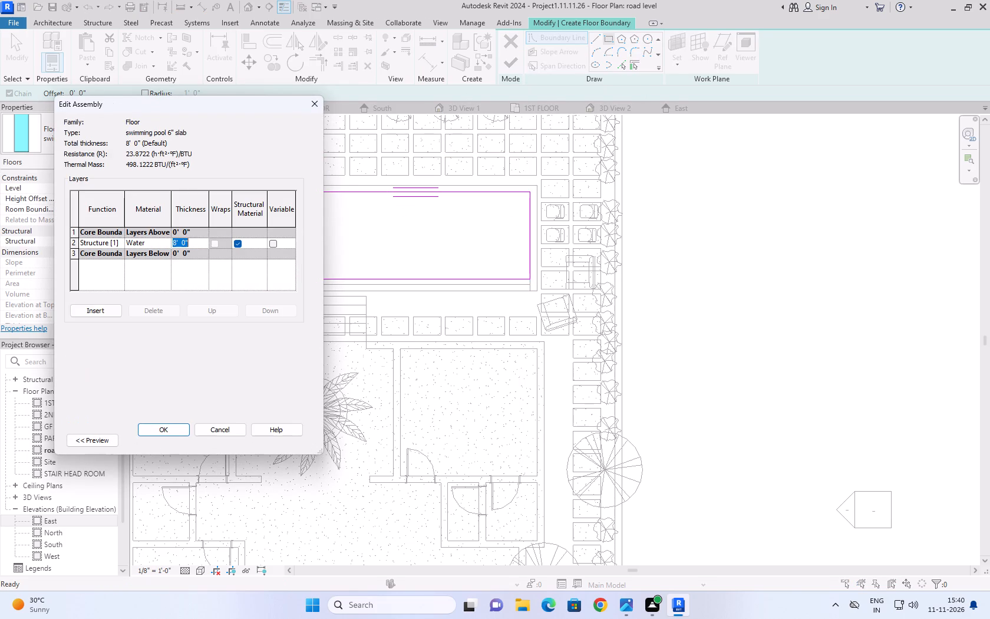
type("1'")
left_click(172, 427)
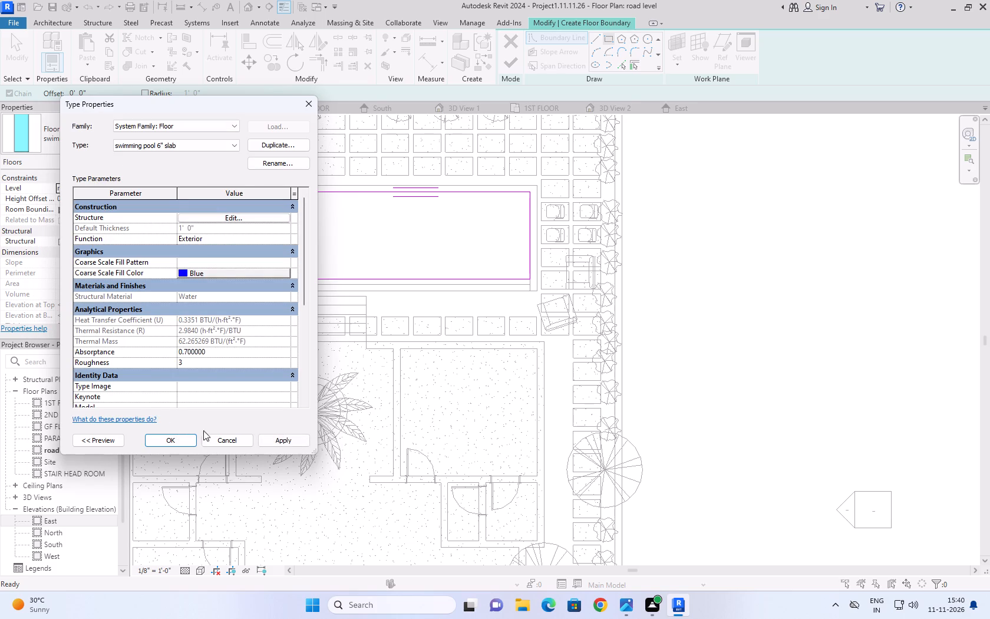
left_click(287, 447)
left_click(287, 442)
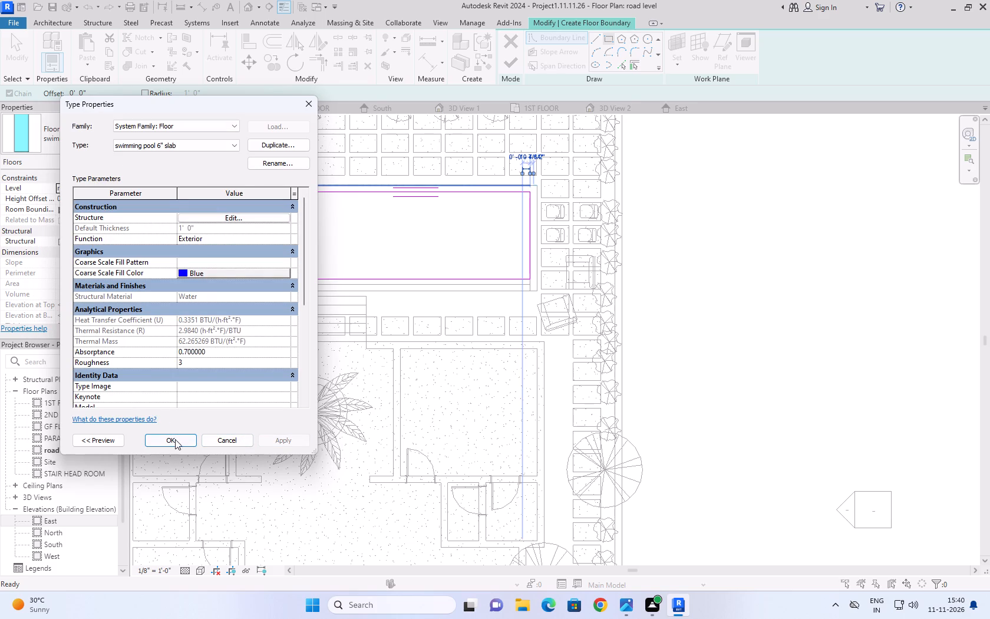
left_click(175, 437)
left_click(511, 51)
left_click_drag(511, 51, 527, 147)
left_click(583, 246)
left_click(515, 57)
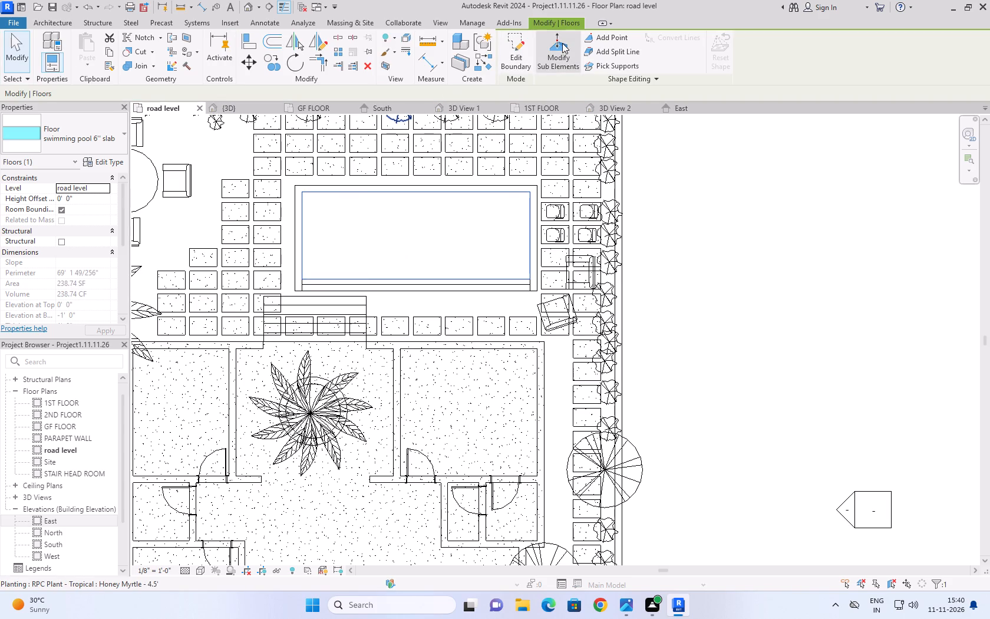
Examine the new pool floor in the 3D view from the top and the home orientation, close to the seating.
left_click(55, 27)
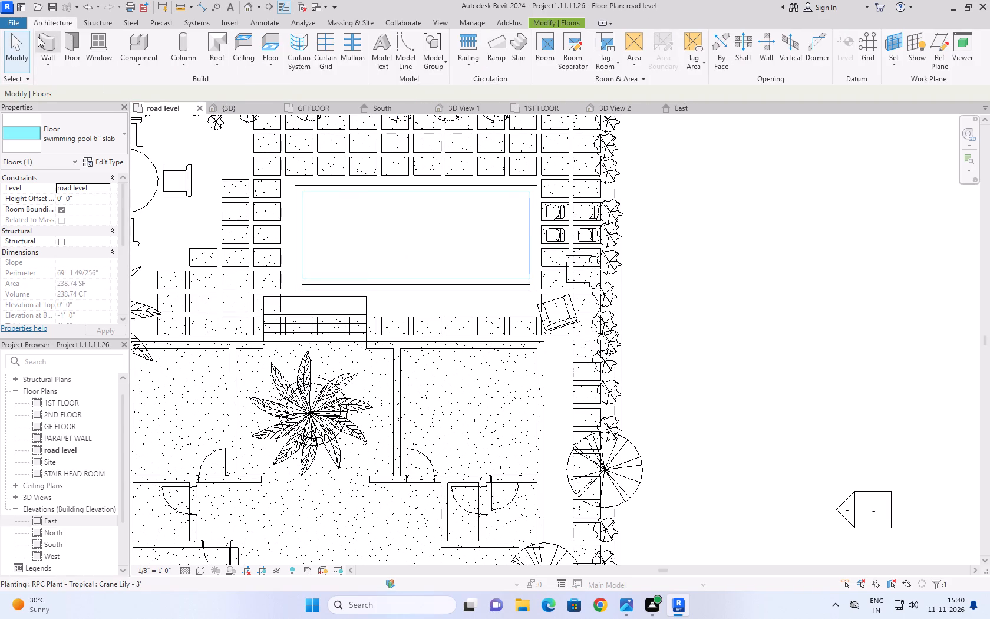
left_click(17, 44)
left_click(256, 103)
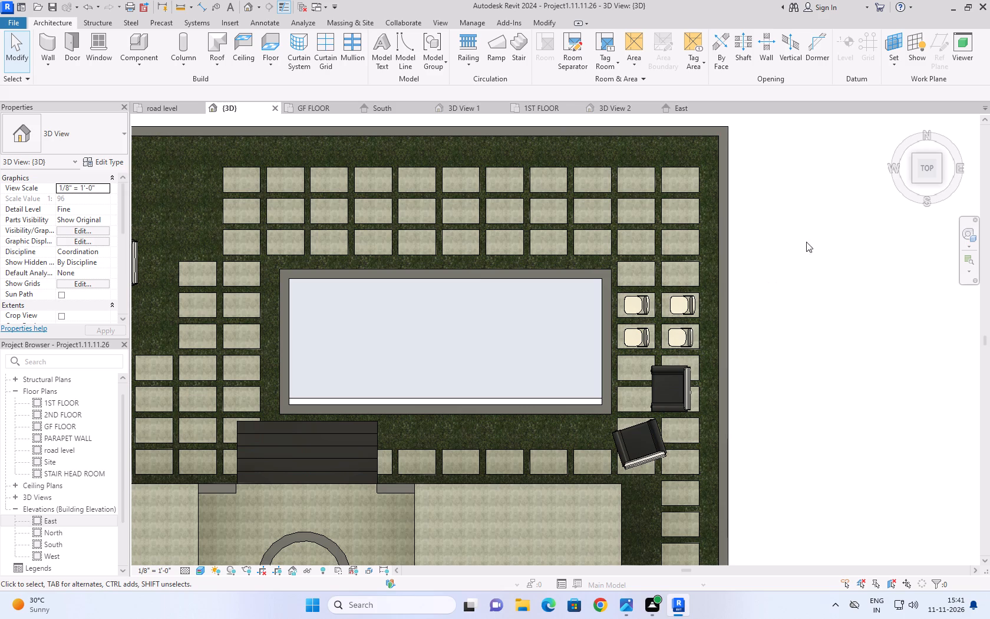
left_click(898, 123)
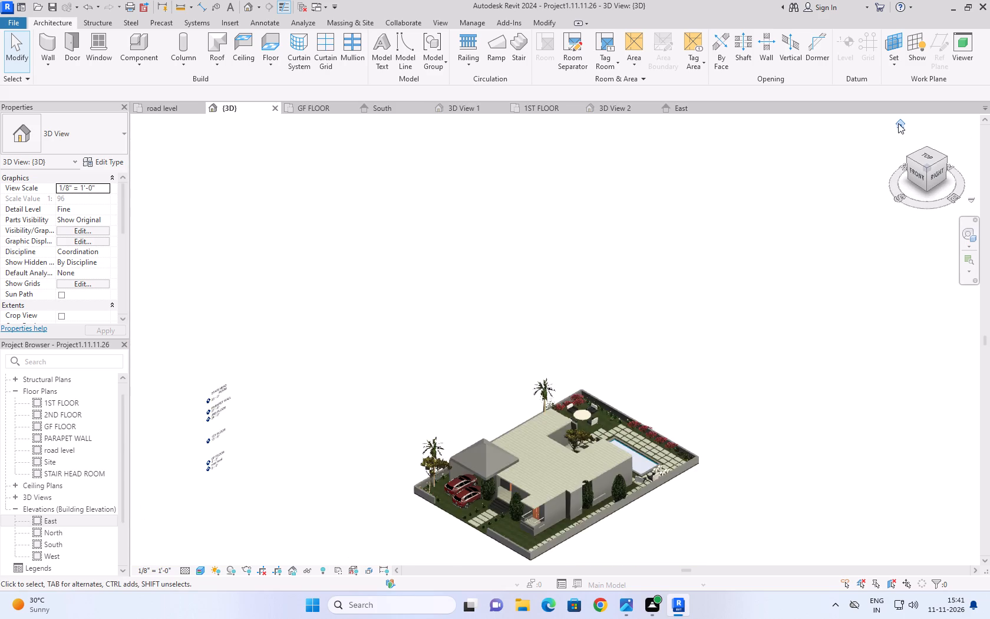
scroll(798, 390, "up", 8)
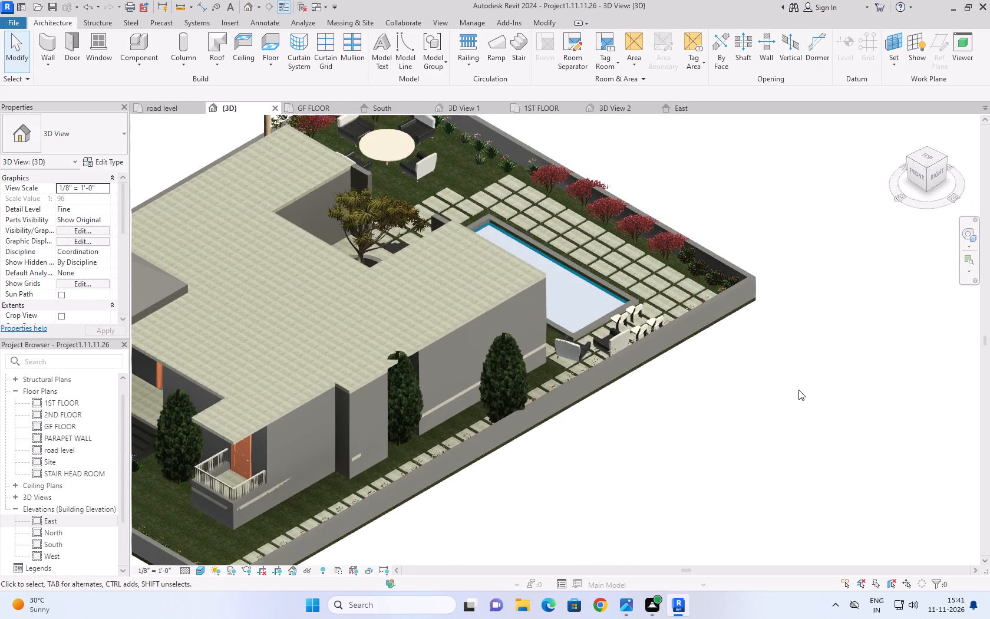
left_click(822, 169)
left_click(664, 417)
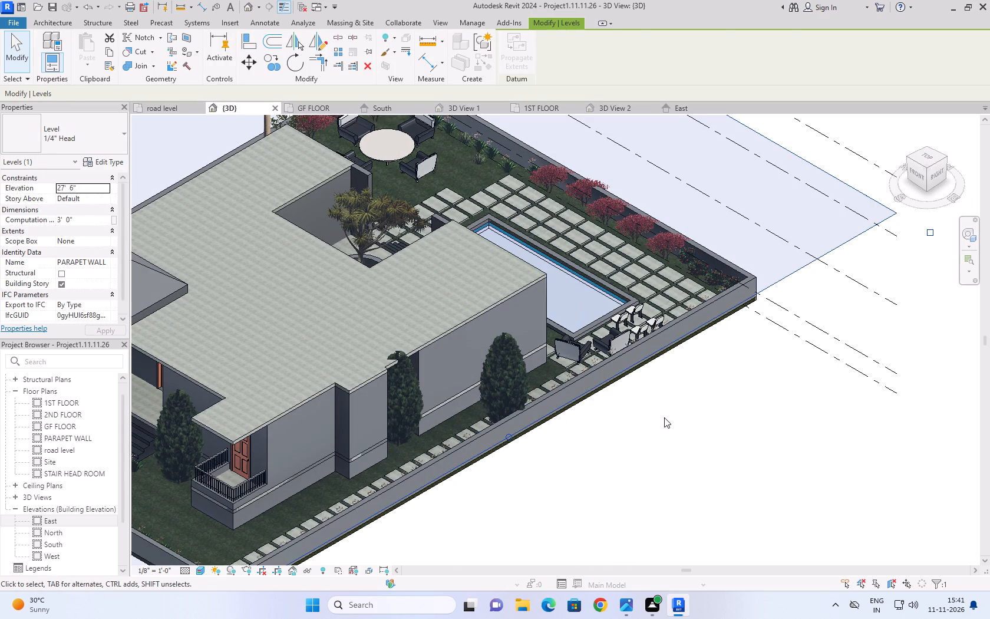
scroll(607, 280, "up", 9)
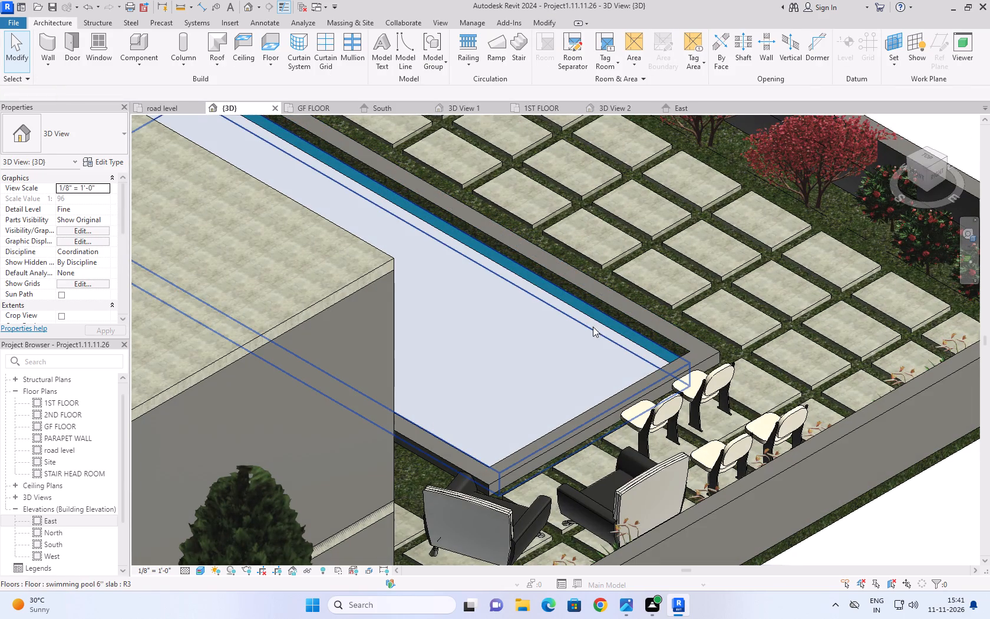
Change the structure layer material of the swimming pool 6" slab type from Water to Wood - Stained and apply it to the pool floor.
left_click(592, 329)
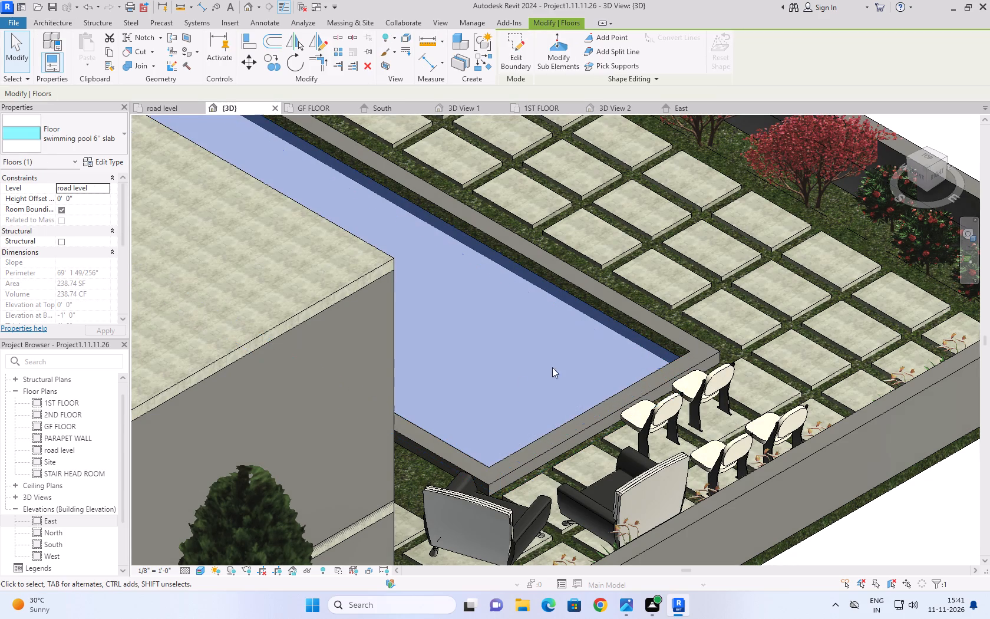
left_click(519, 67)
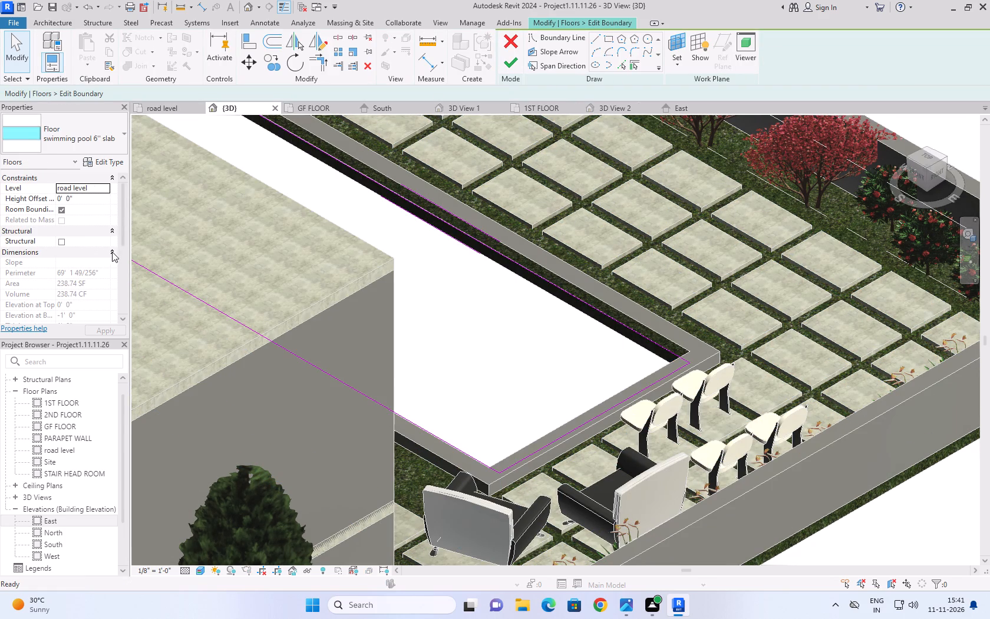
left_click(513, 61)
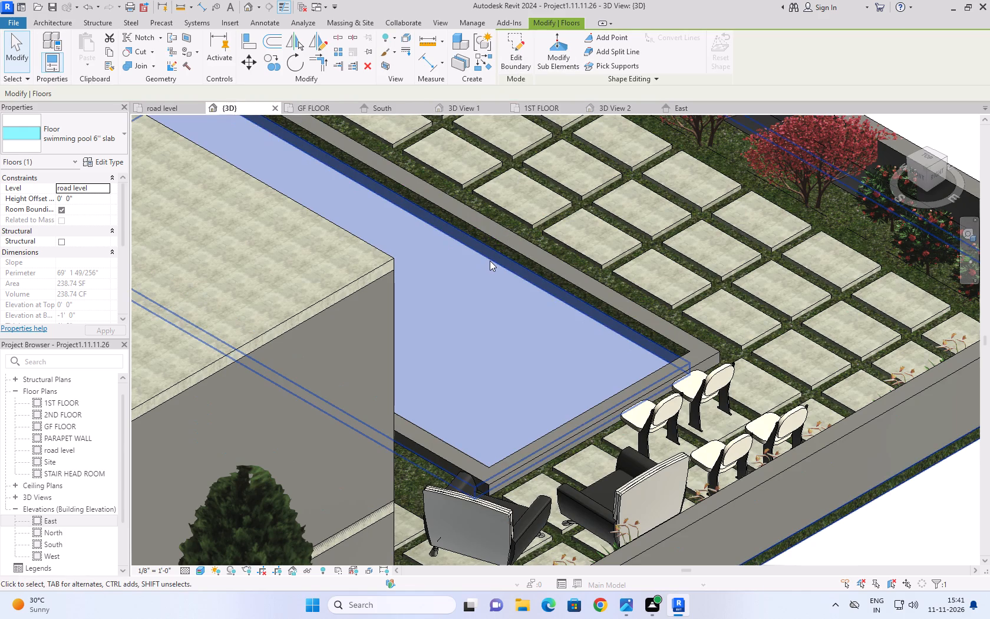
left_click(102, 163)
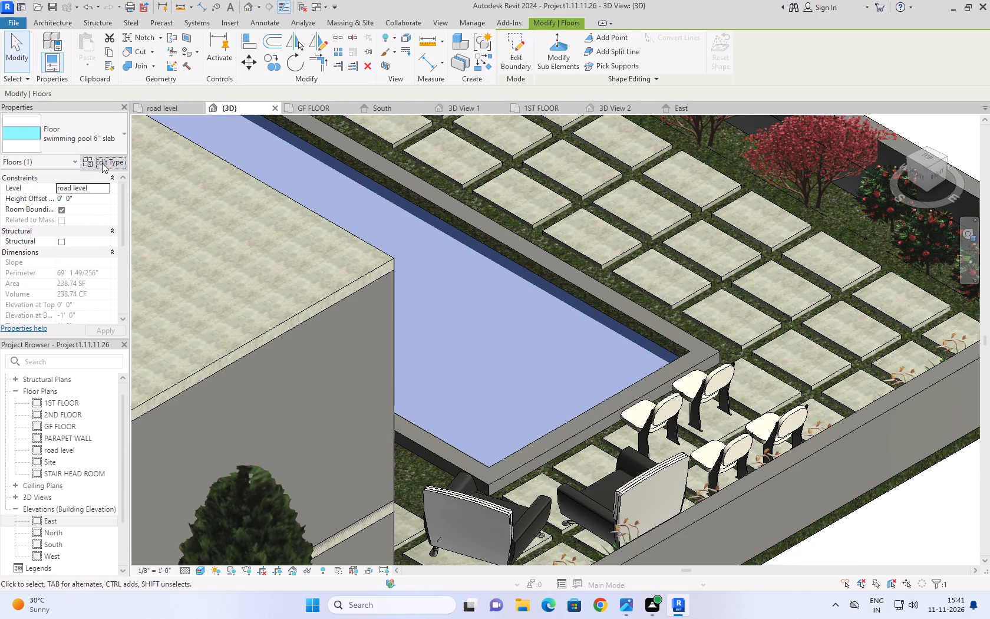
left_click(237, 221)
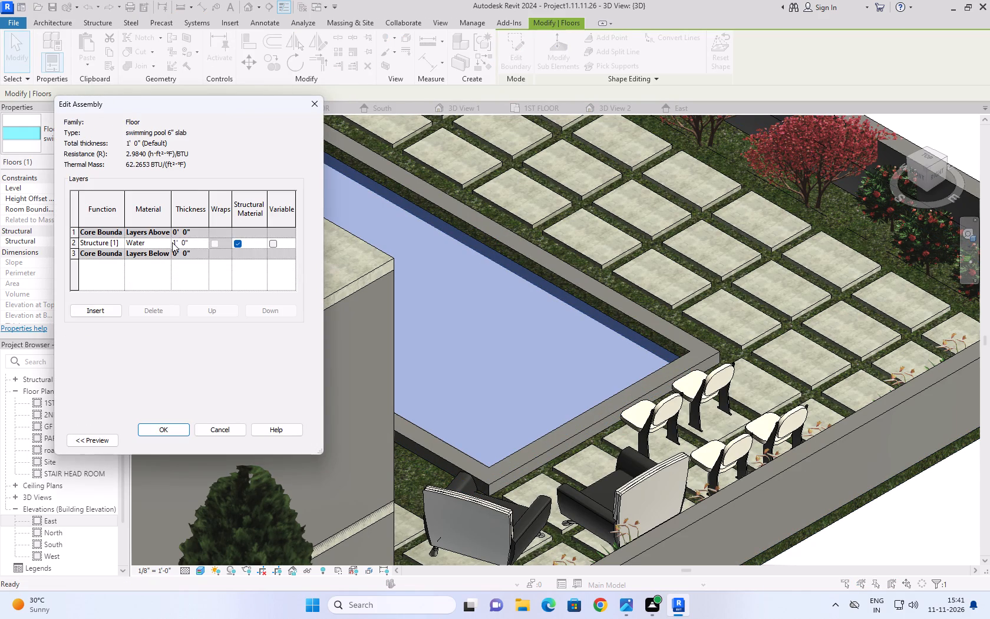
left_click(167, 243)
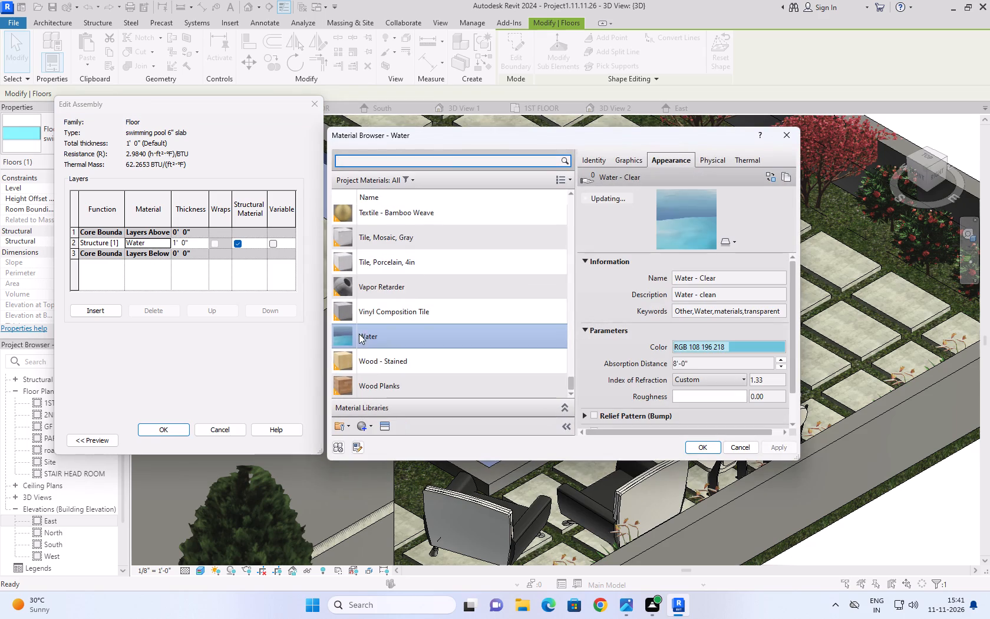
left_click(371, 354)
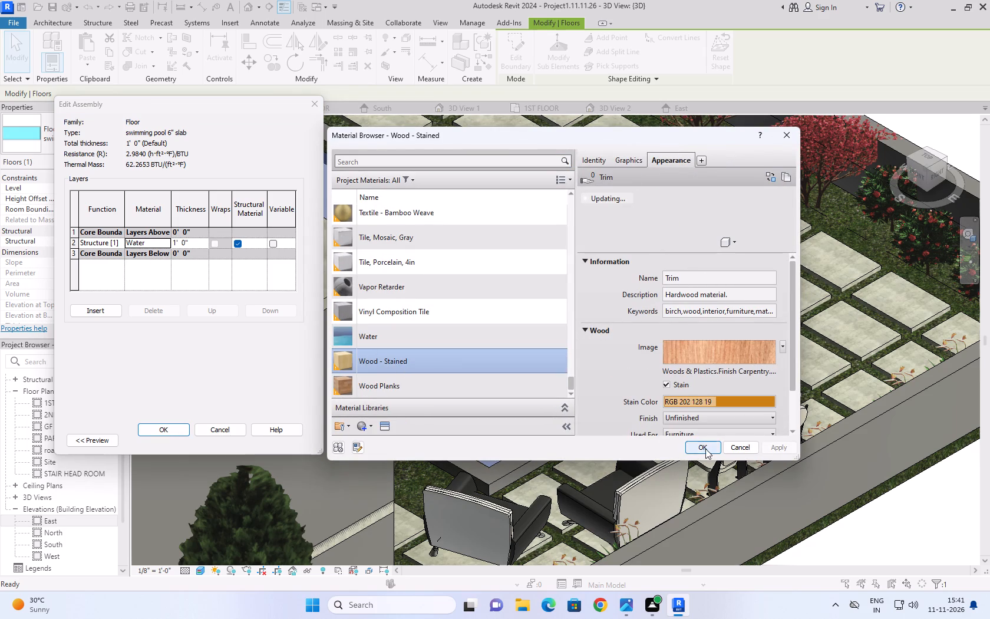
left_click(705, 449)
left_click(180, 428)
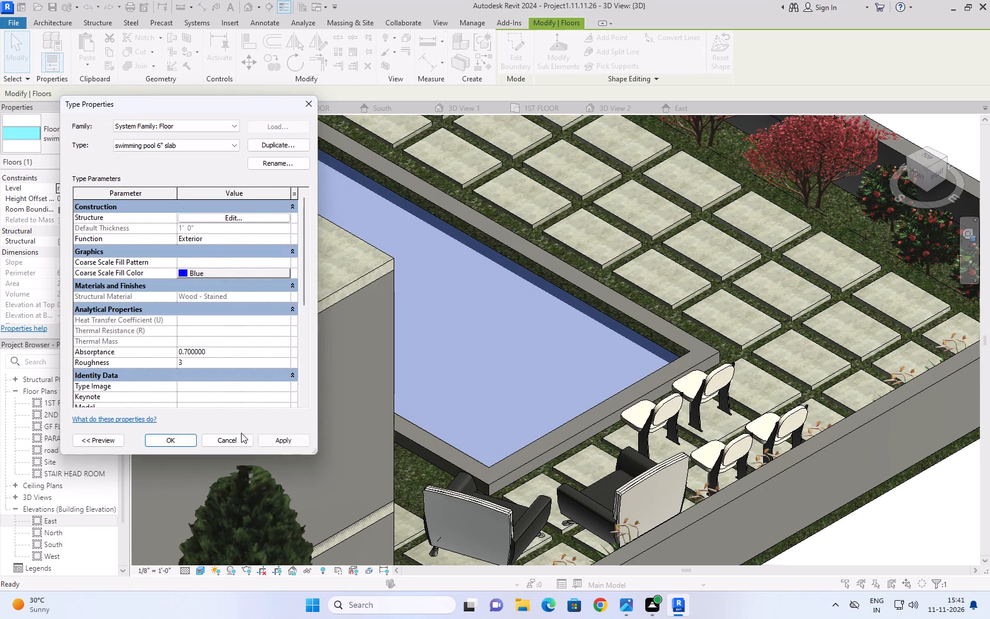
left_click(277, 438)
left_click(190, 441)
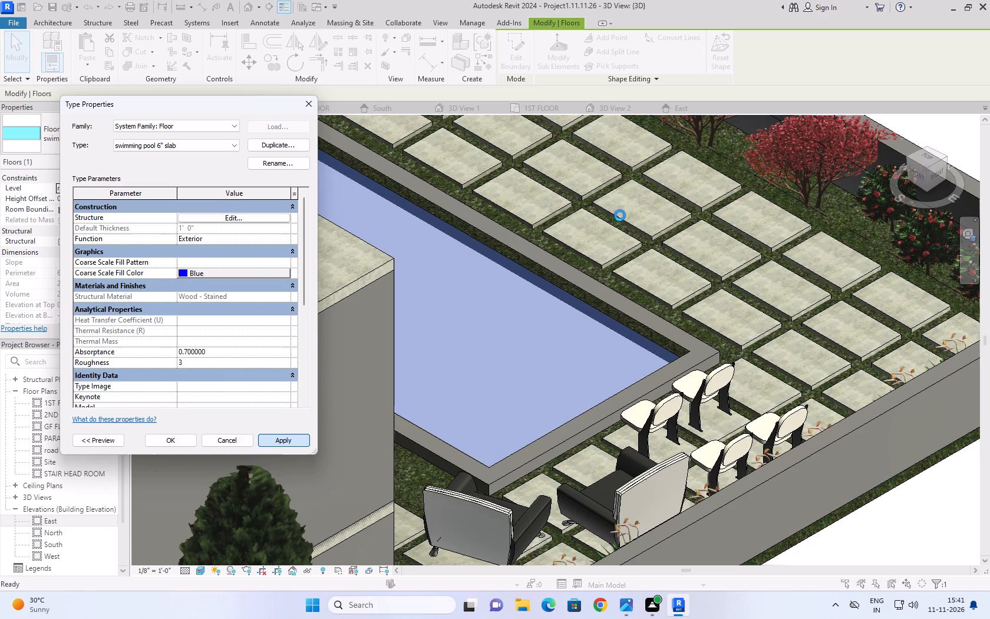
Examine the pool floor with its new material in 3D from above, from the side and from below the site slab.
scroll(781, 458, "down", 1)
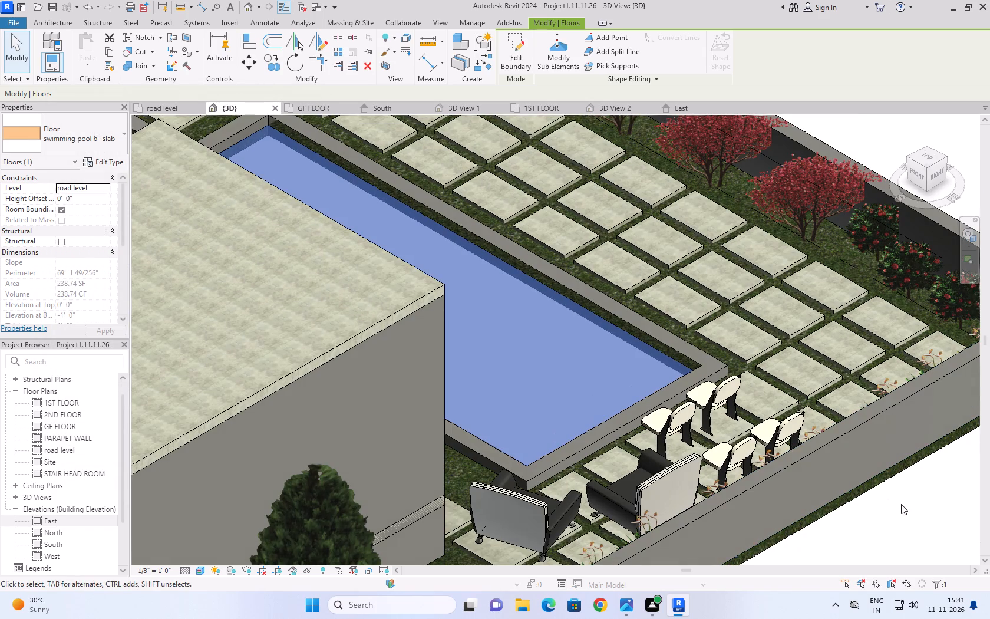
left_click(901, 504)
scroll(901, 504, "down", 2)
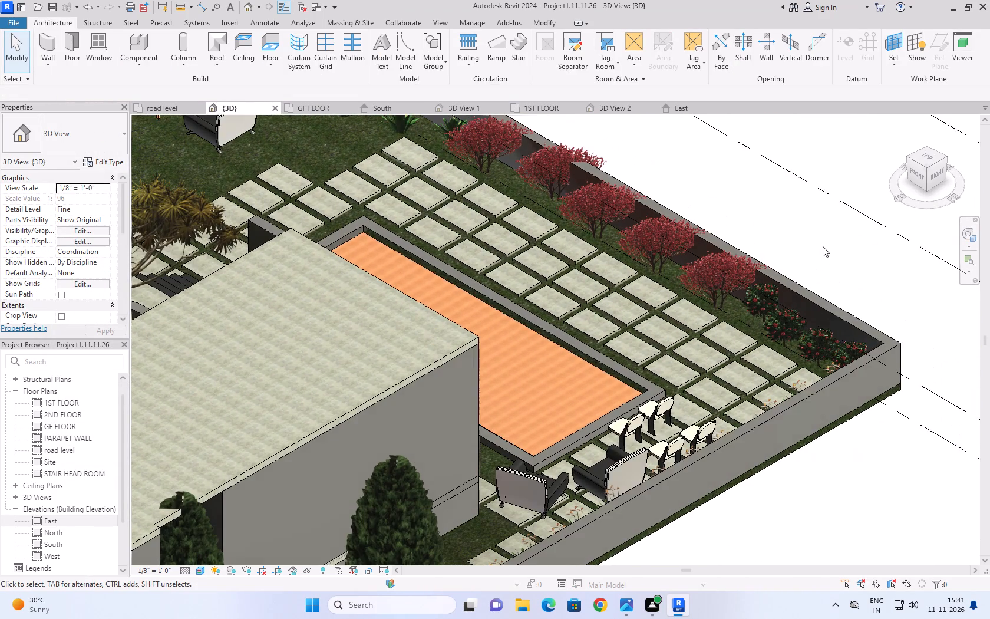
middle_click_drag(825, 246, 727, 286, "shift")
scroll(825, 246, "down", 1, "shift")
scroll(722, 275, "down", 7)
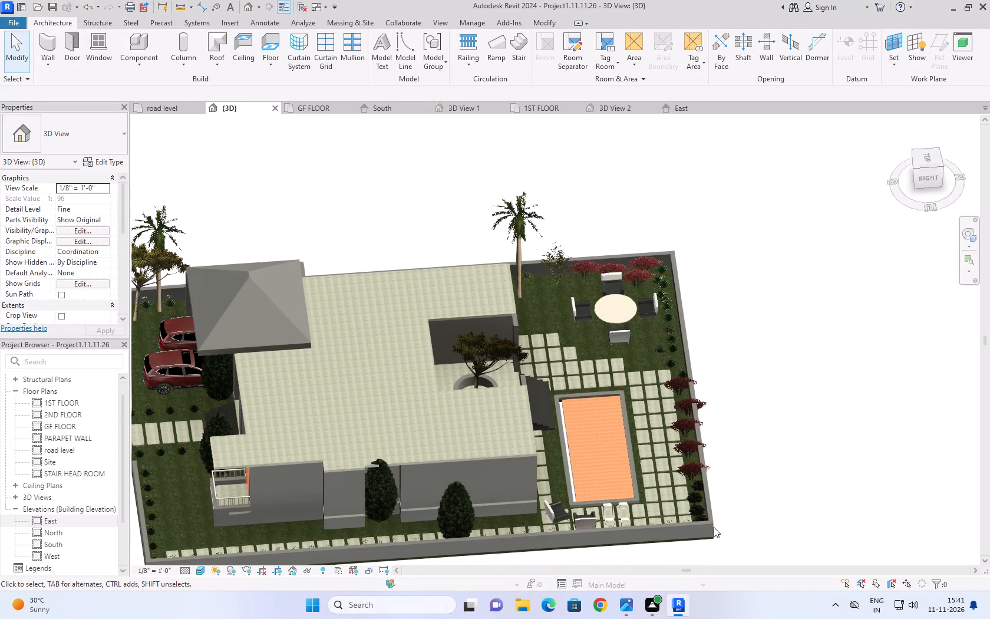
scroll(679, 539, "up", 8)
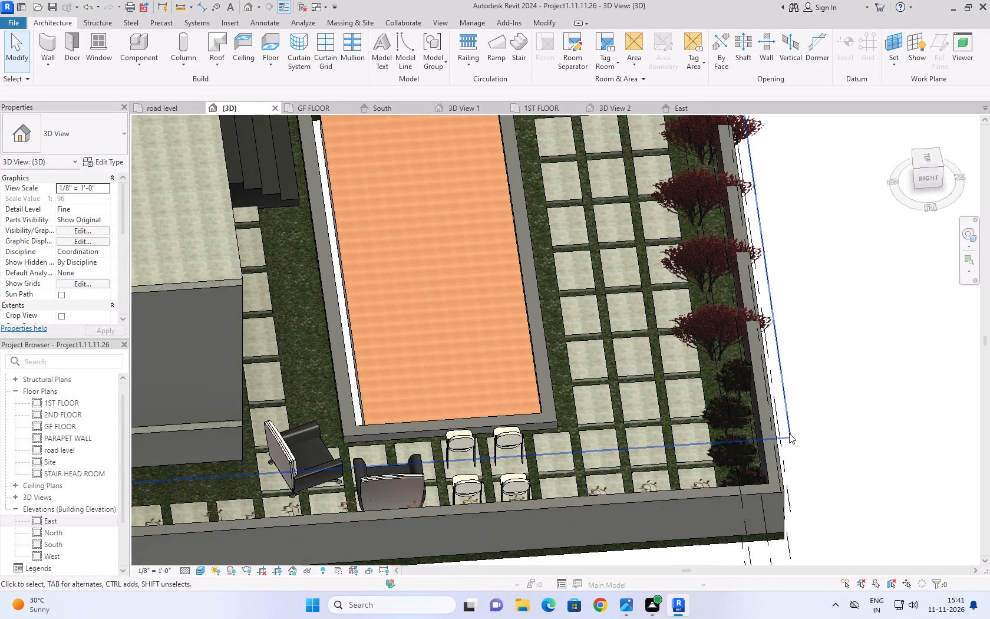
middle_click_drag(789, 433, 809, 327)
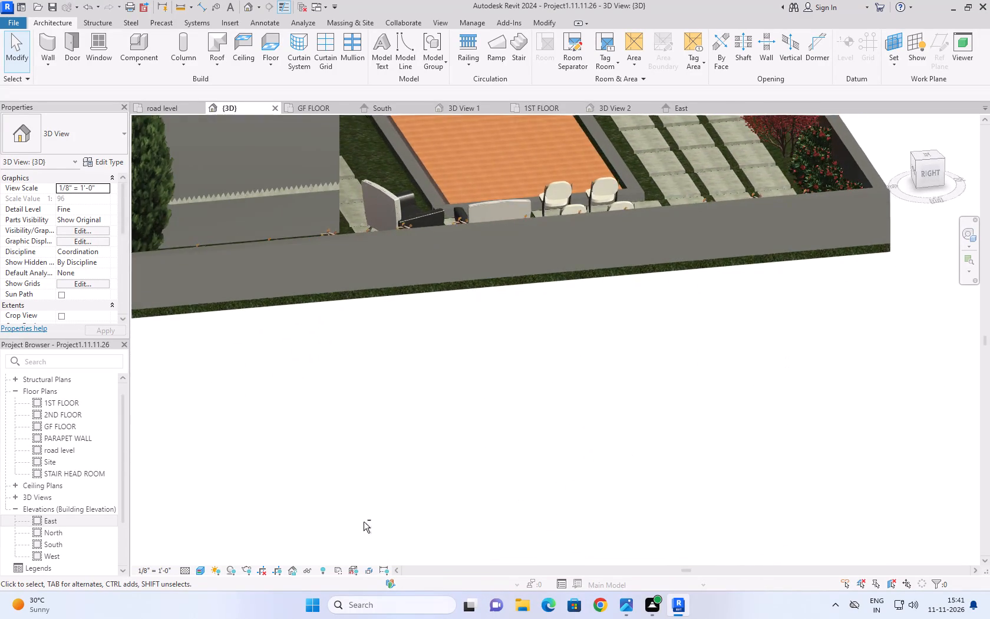
scroll(362, 509, "down", 4)
middle_click_drag(374, 471, 402, 373, "shift")
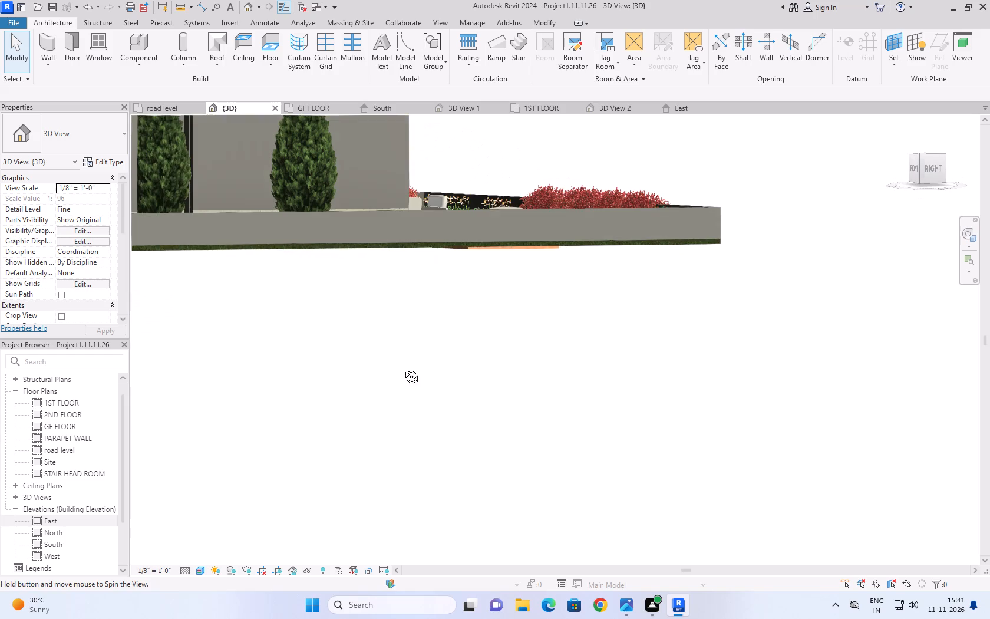
middle_click_drag(467, 372, 431, 293, "shift")
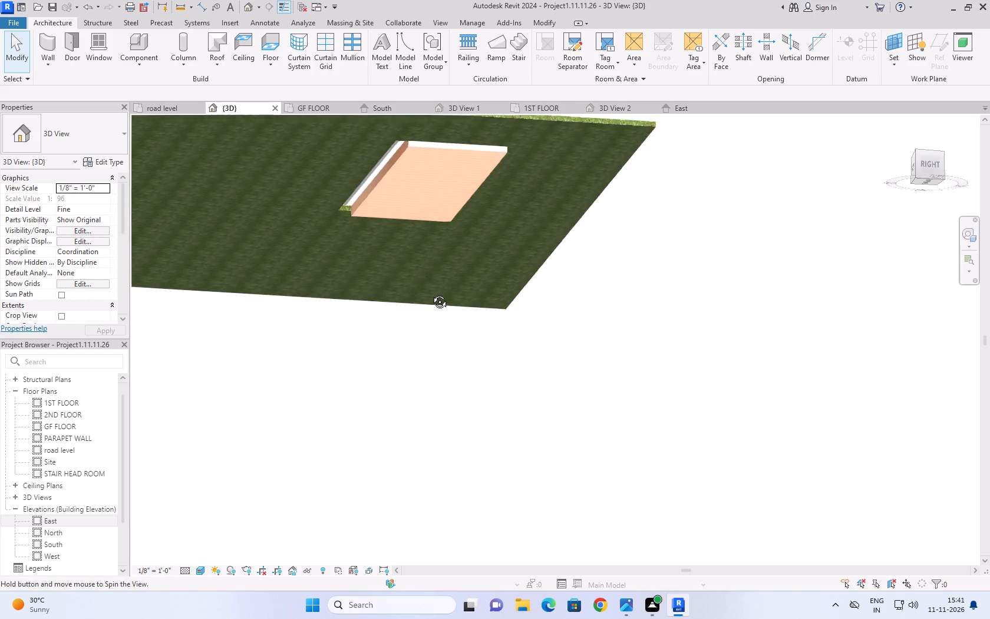
middle_click_drag(431, 293, 388, 351, "shift")
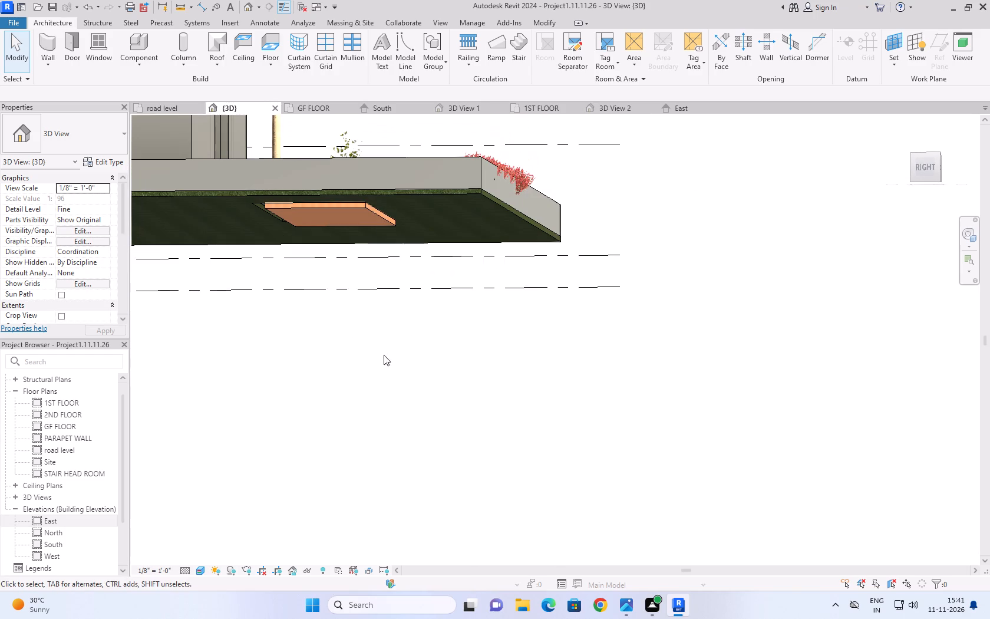
Select the pool floor in the South elevation and nudge it upward in the right-side 3D view to a 1'-0" height offset from road level.
left_click(388, 107)
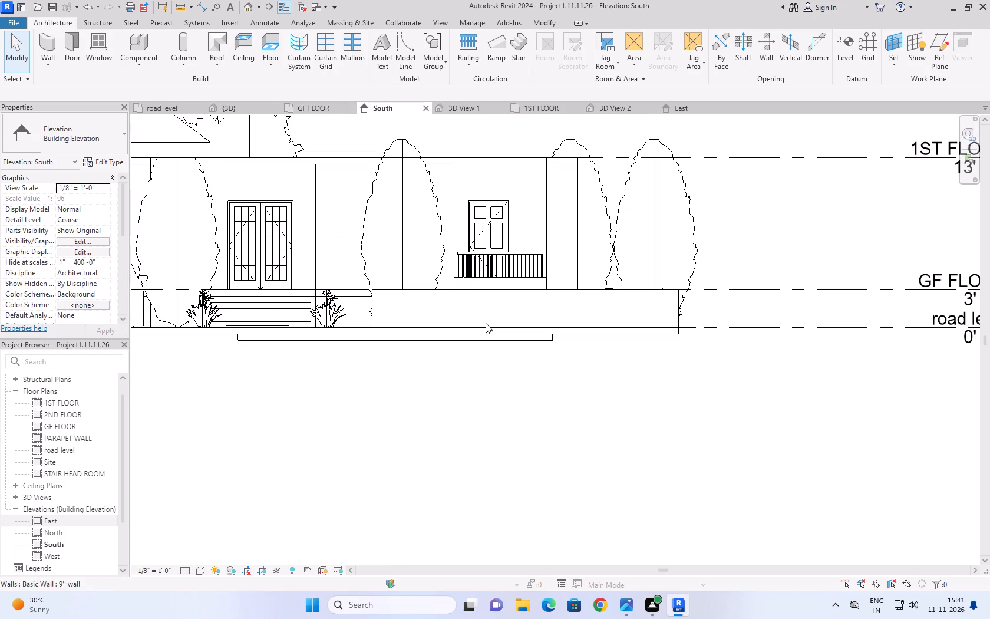
left_click(489, 340)
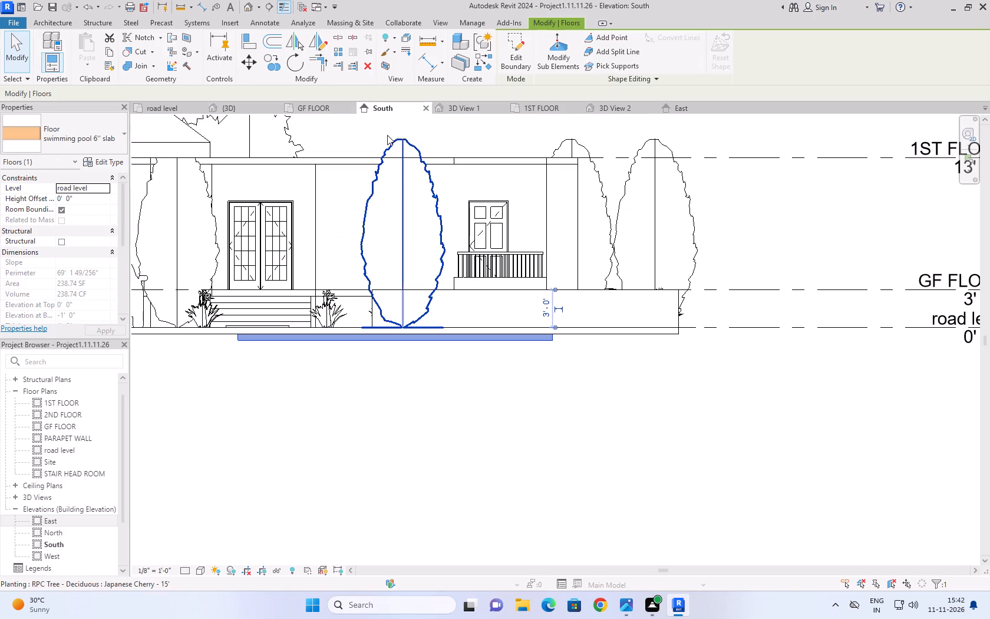
left_click(295, 107)
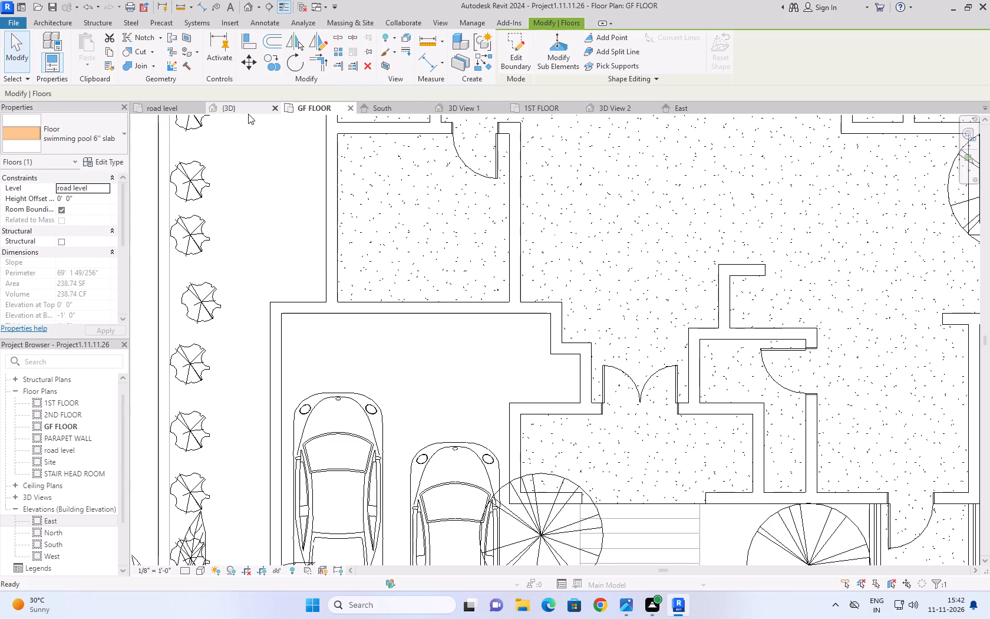
left_click(247, 114)
middle_click_drag(410, 336, 410, 361, "shift")
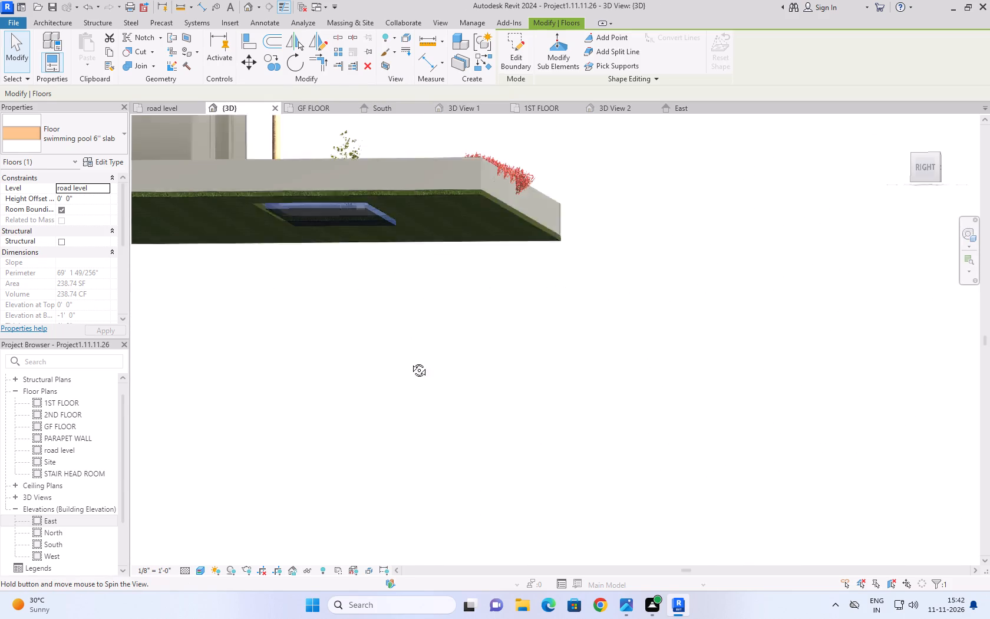
middle_click_drag(410, 361, 409, 480, "shift")
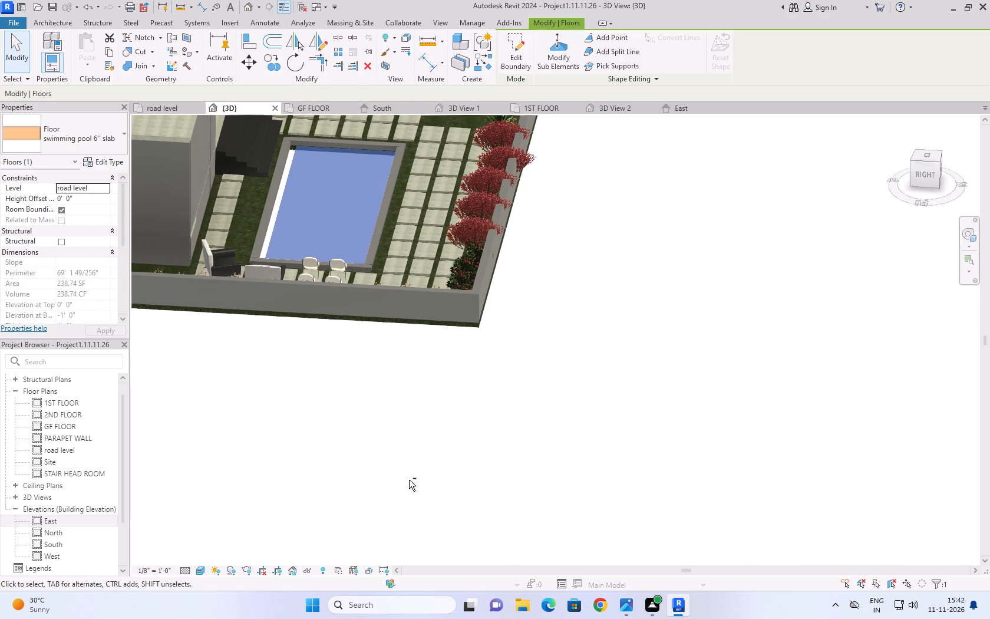
left_click(922, 172)
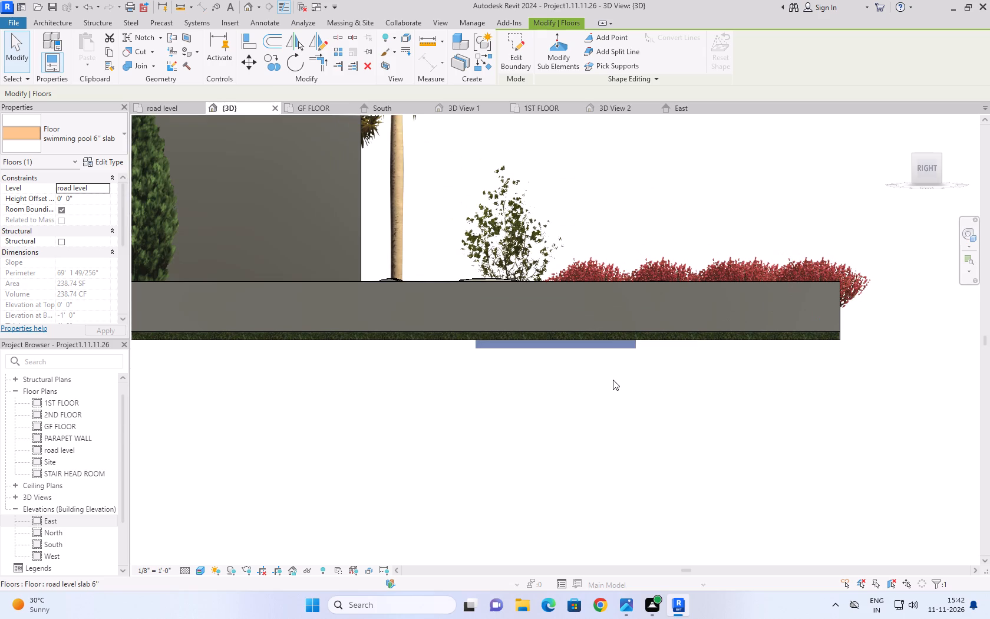
key("Up")
key("Up")
key("Up")
key("Up")
key("Up")
key("Up")
key("Up")
key("Up")
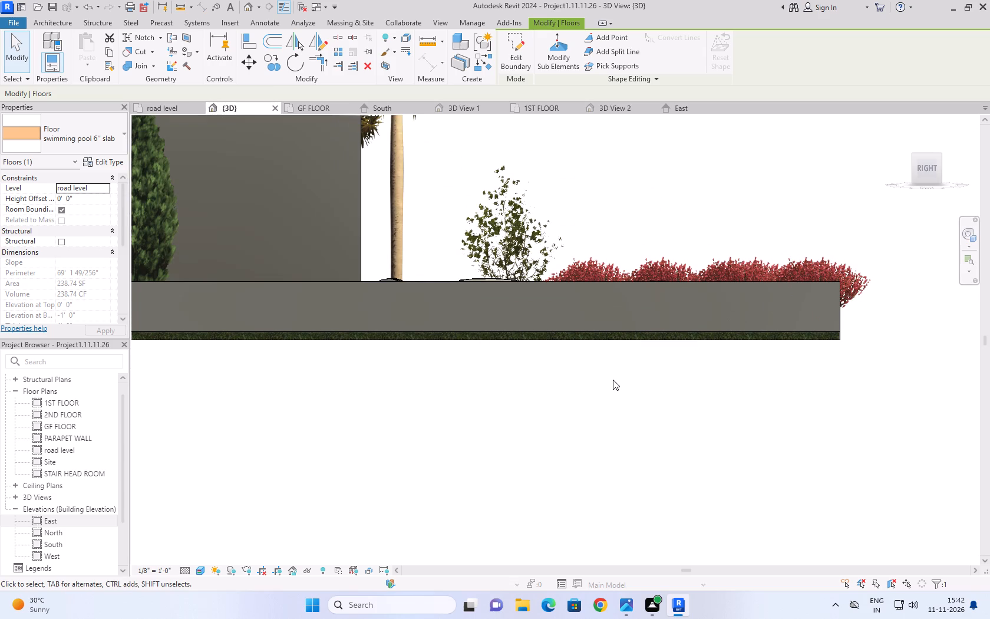
key("Up")
key("Up")
key("Up")
key("Up")
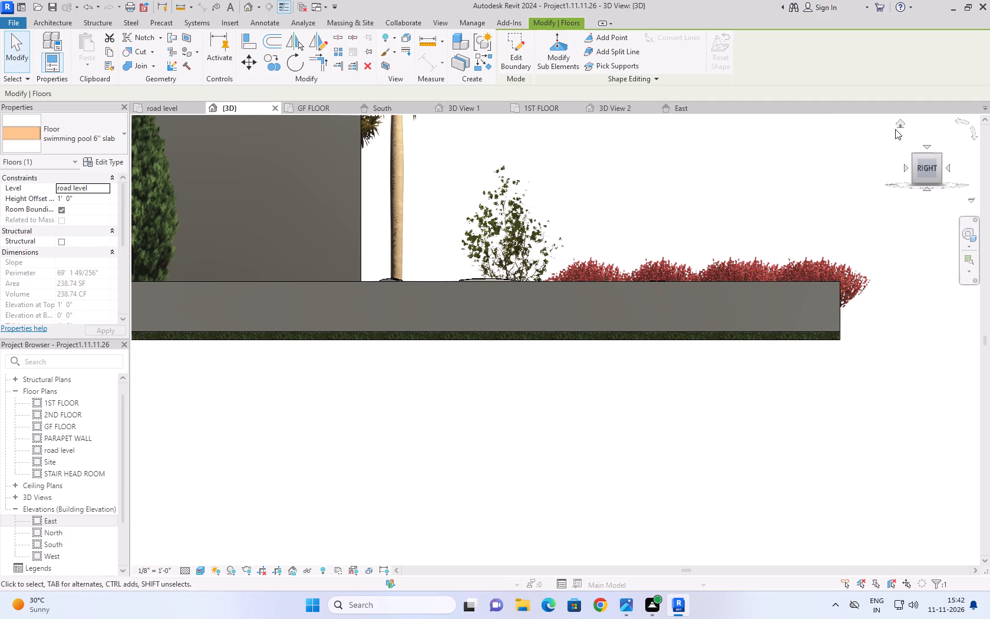
Examine the raised pool floor against the pool walls in 3D from the home orientation.
left_click(901, 126)
scroll(796, 401, "up", 8)
middle_click_drag(823, 254, 628, 410)
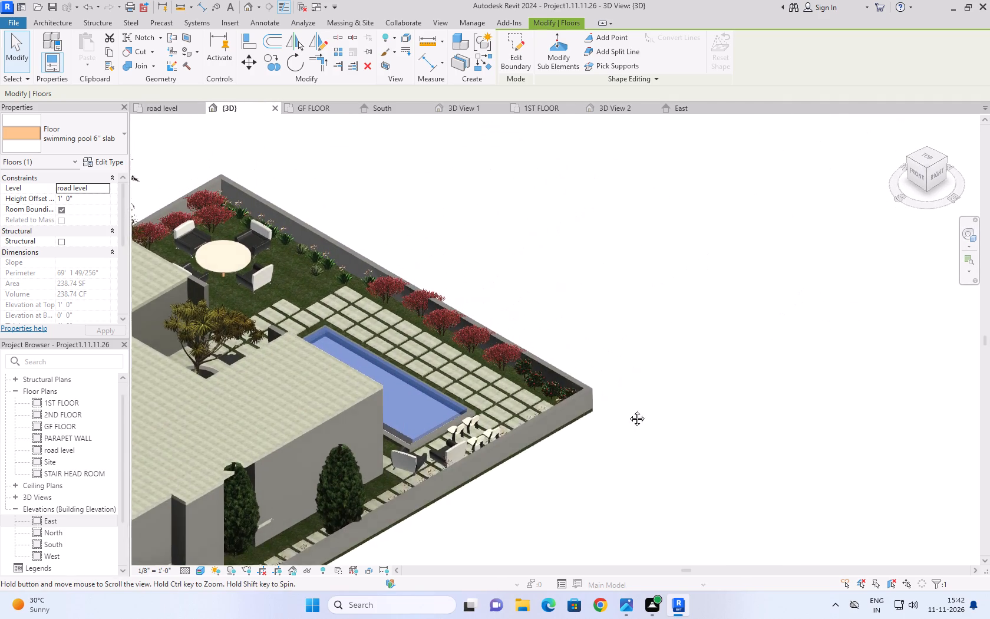
middle_click_drag(628, 410, 608, 423)
scroll(384, 447, "up", 8)
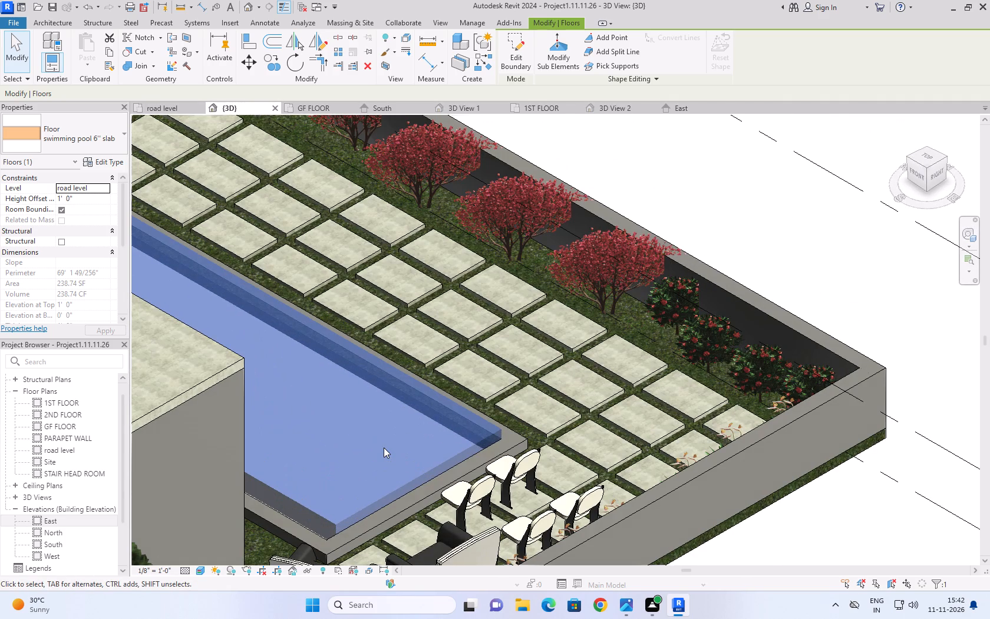
left_click(94, 127)
left_click(64, 297)
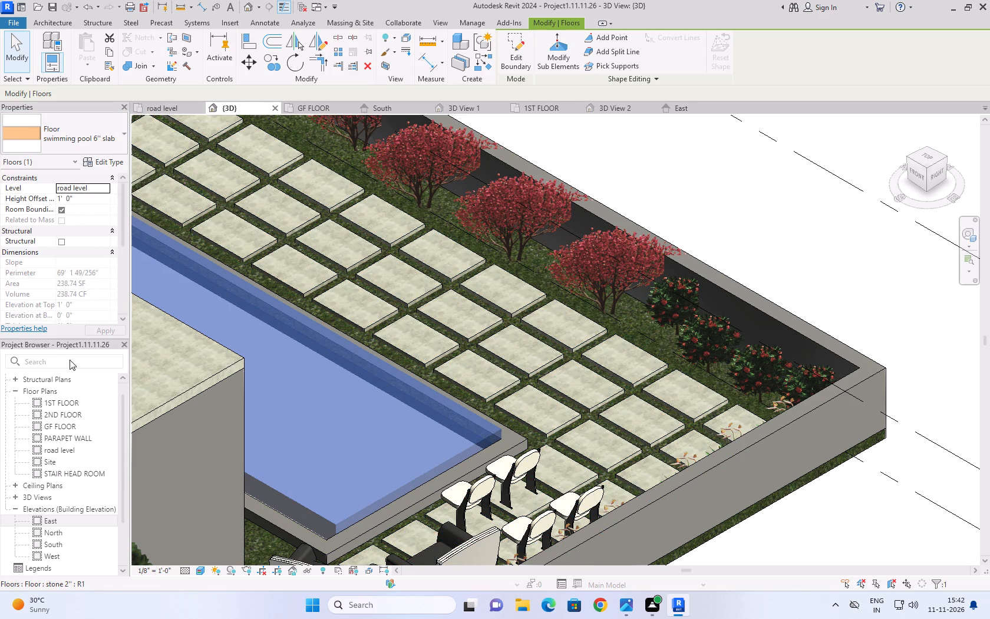
left_click(821, 159)
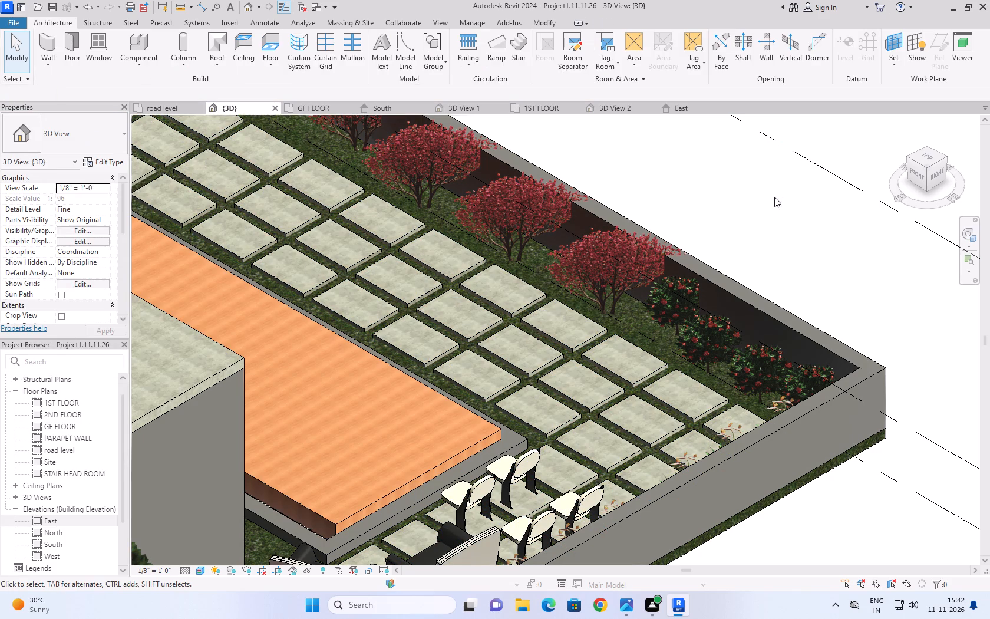
Change the structure layer material of the pool floor's swimming pool 6" slab type to Water and apply it.
left_click(415, 475)
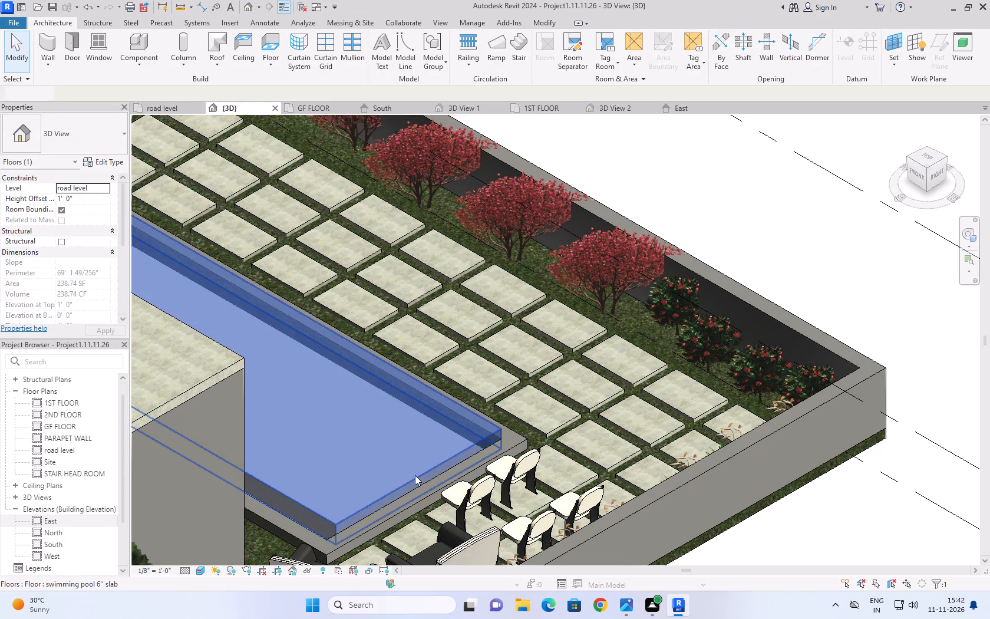
left_click(78, 143)
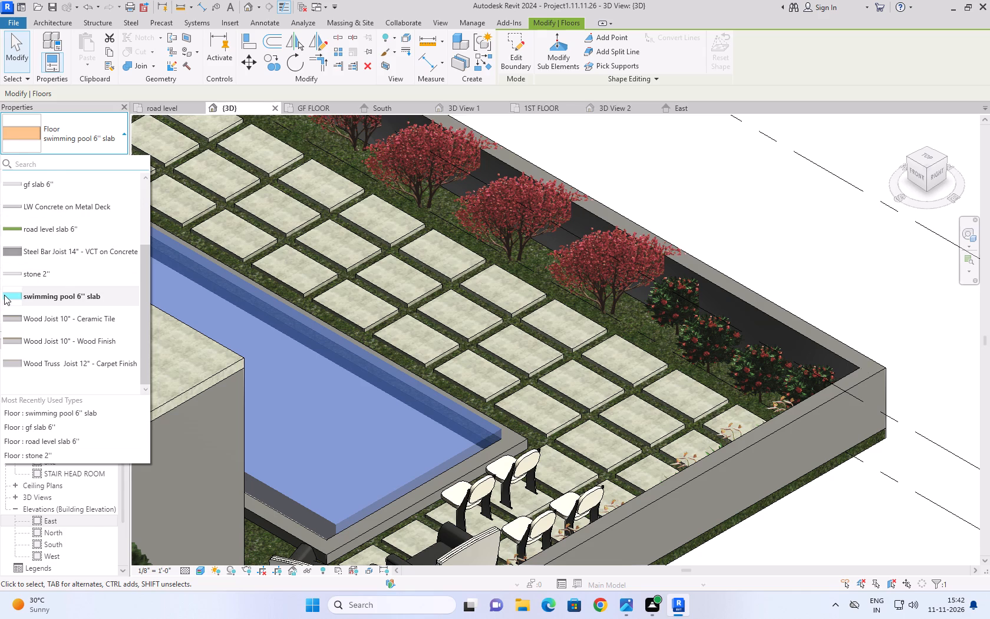
left_click(4, 295)
left_click(105, 162)
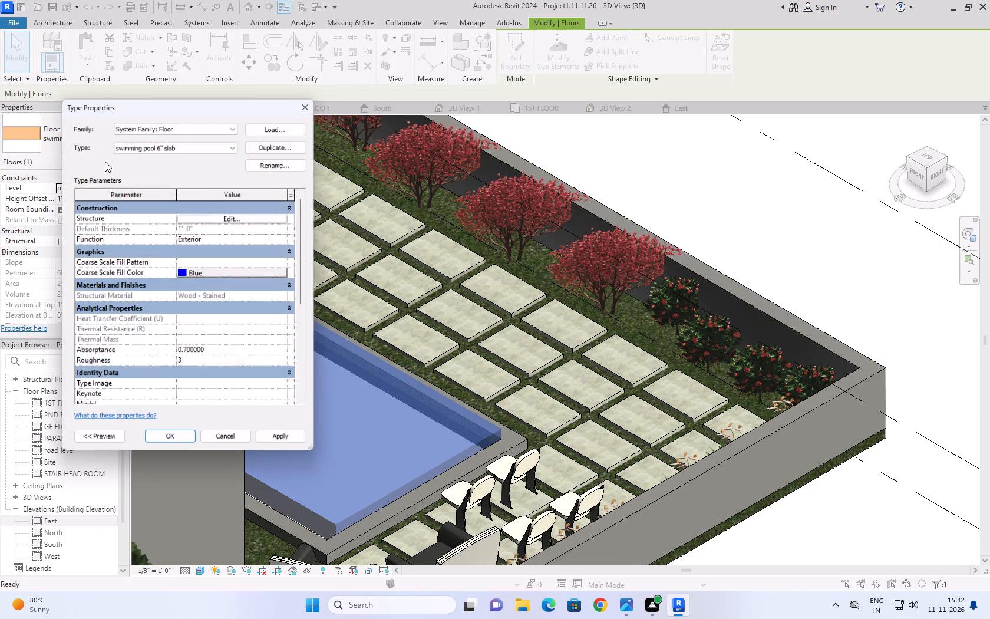
left_click(223, 220)
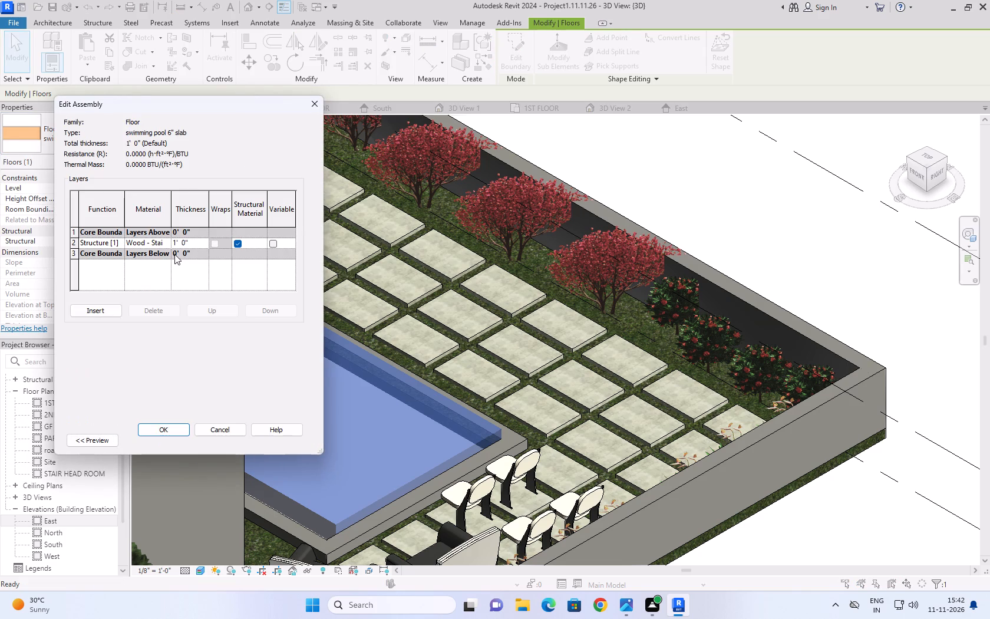
left_click(168, 242)
left_click(369, 331)
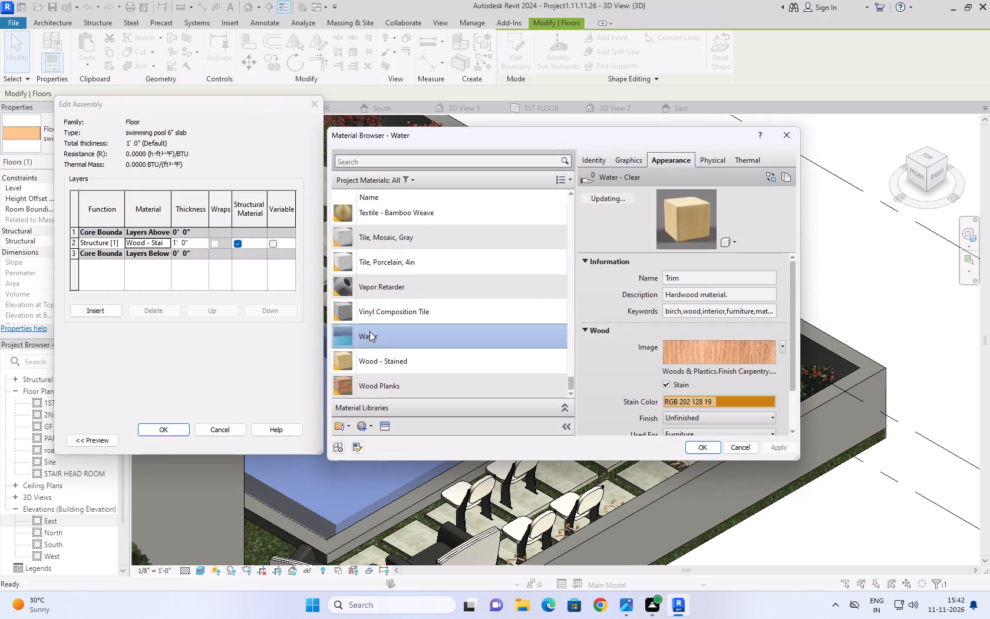
left_click(717, 449)
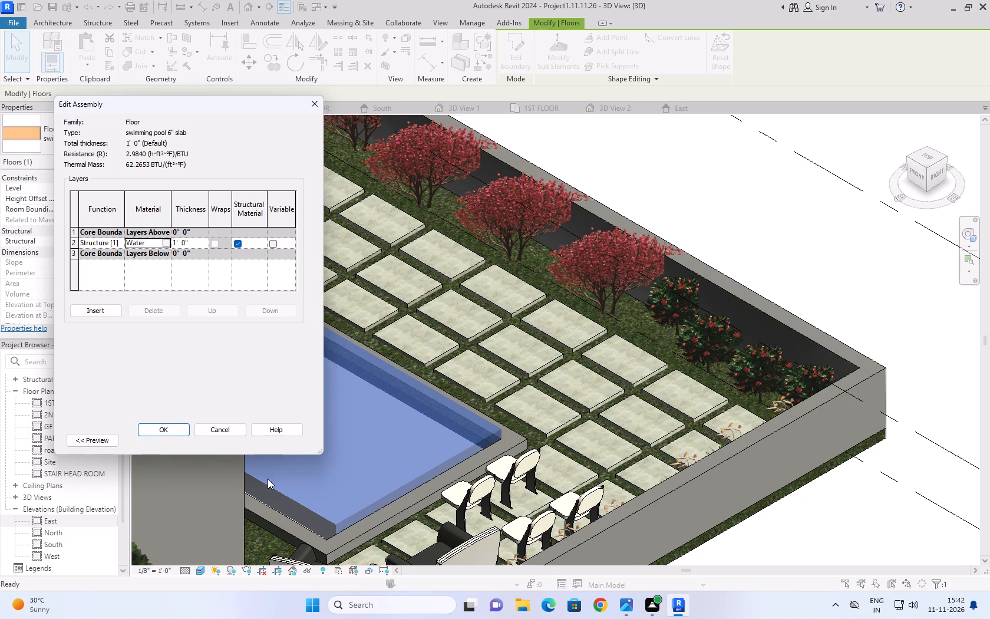
left_click(142, 432)
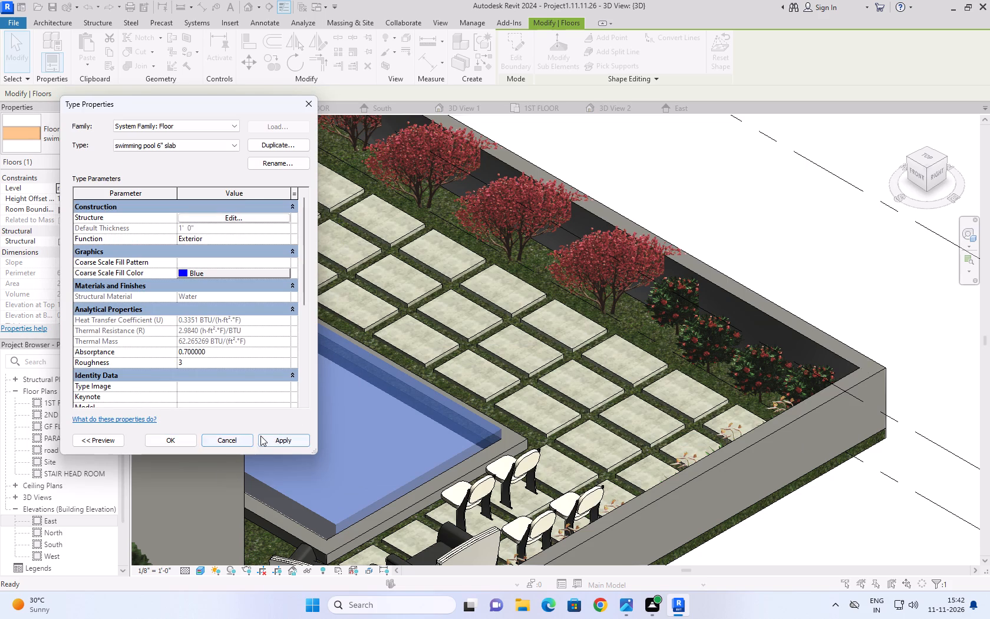
left_click(260, 436)
left_click(174, 439)
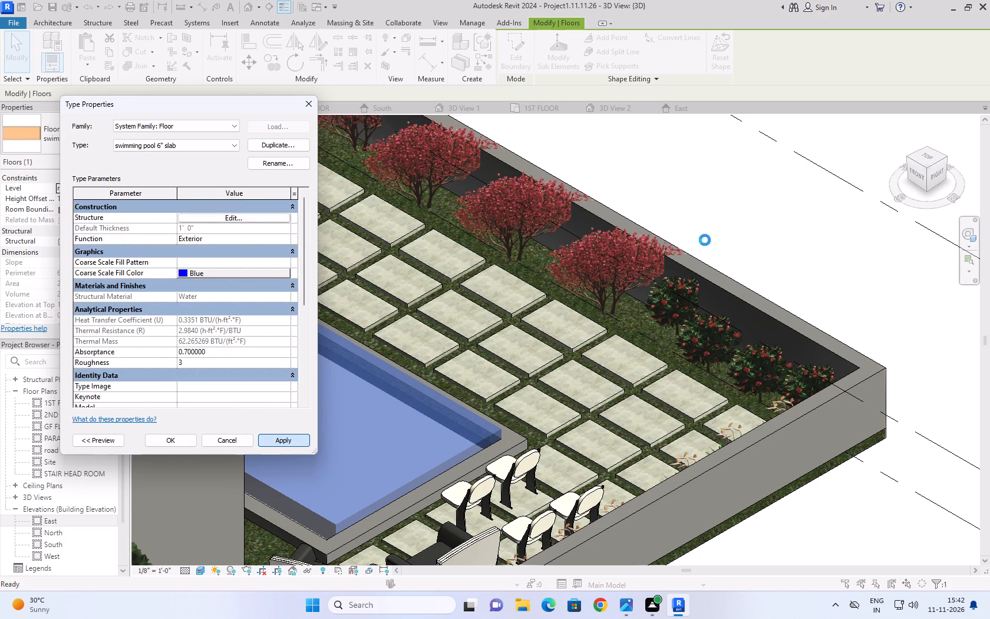
left_click(769, 222)
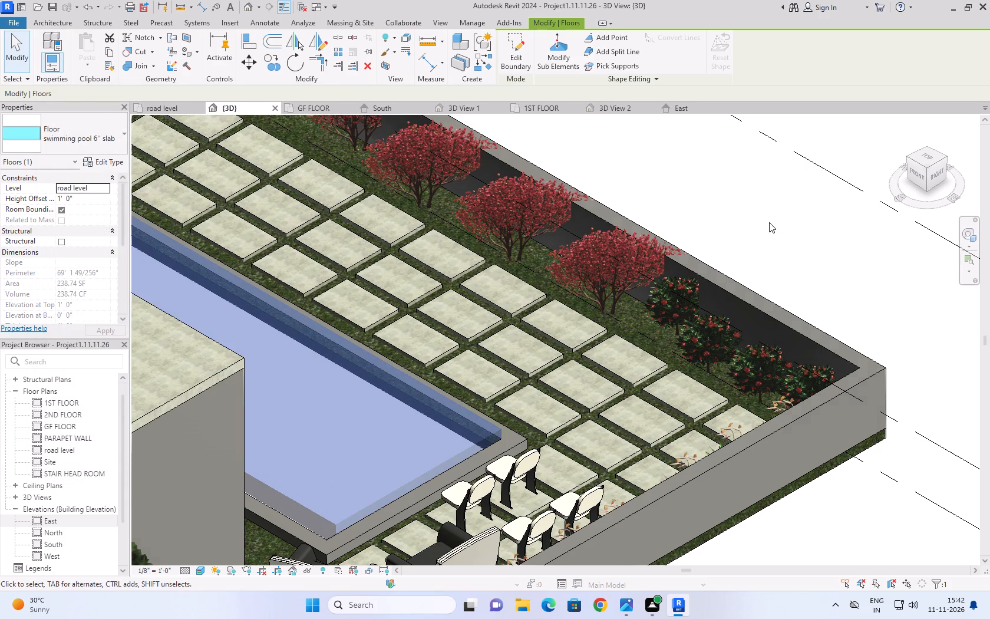
Set the 3D view to the Realistic visual style with Fine detail level.
scroll(769, 222, "down", 6)
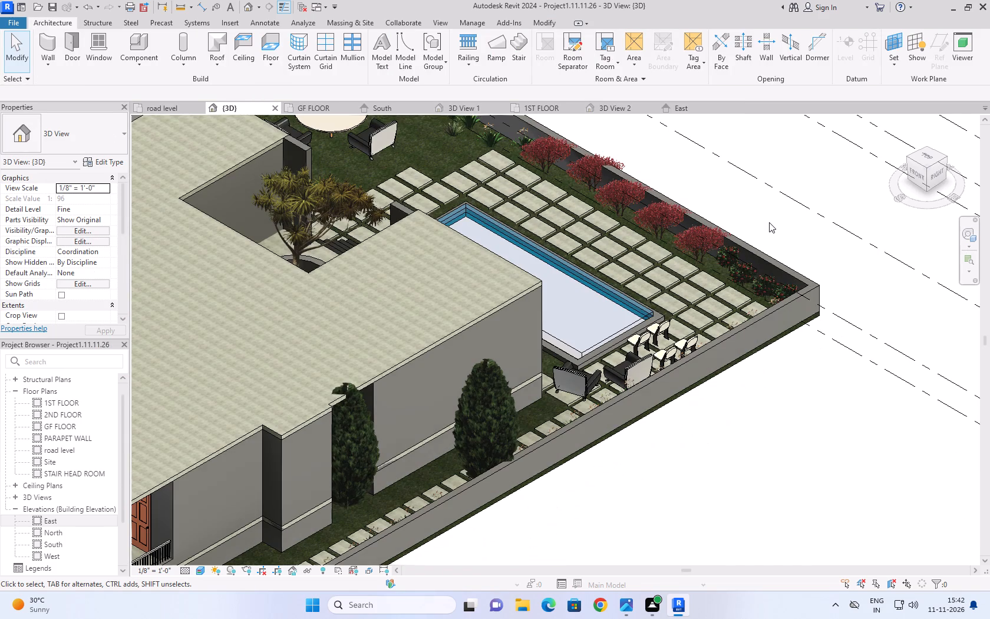
left_click(196, 575)
left_click(198, 572)
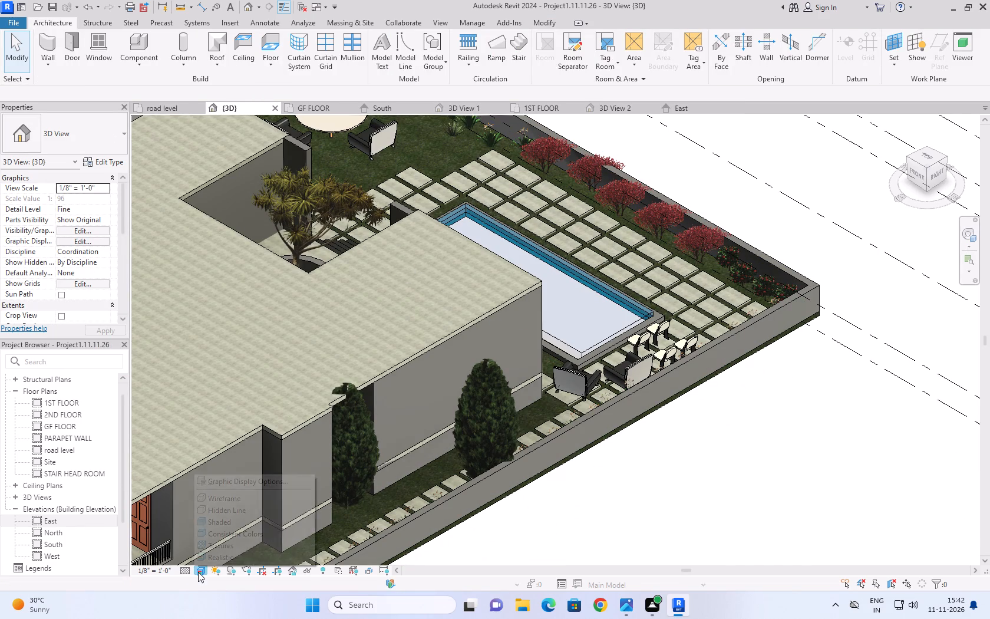
left_click(212, 561)
left_click(180, 569)
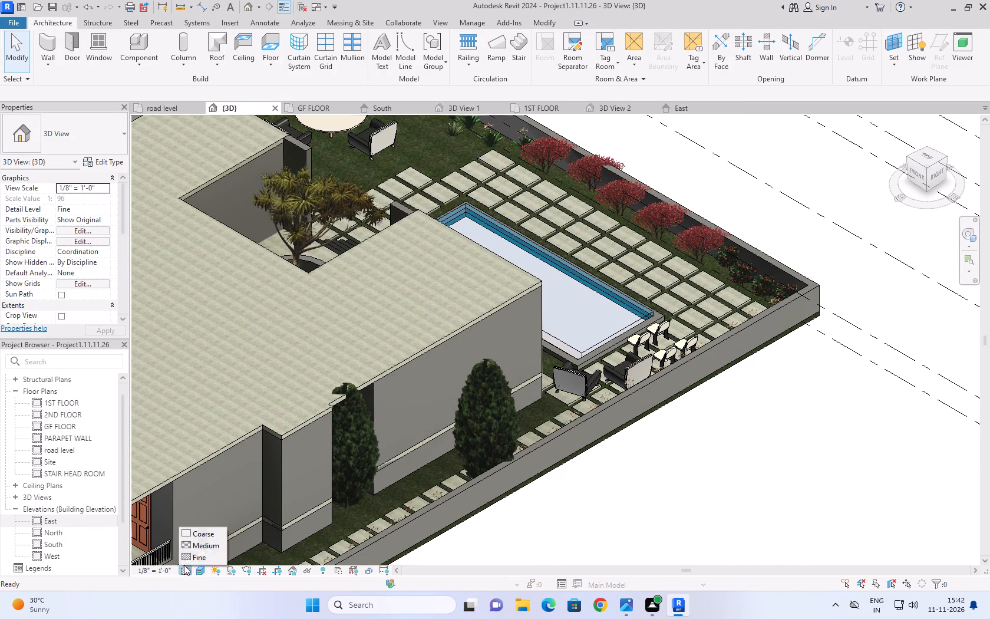
left_click(186, 561)
left_click(716, 472)
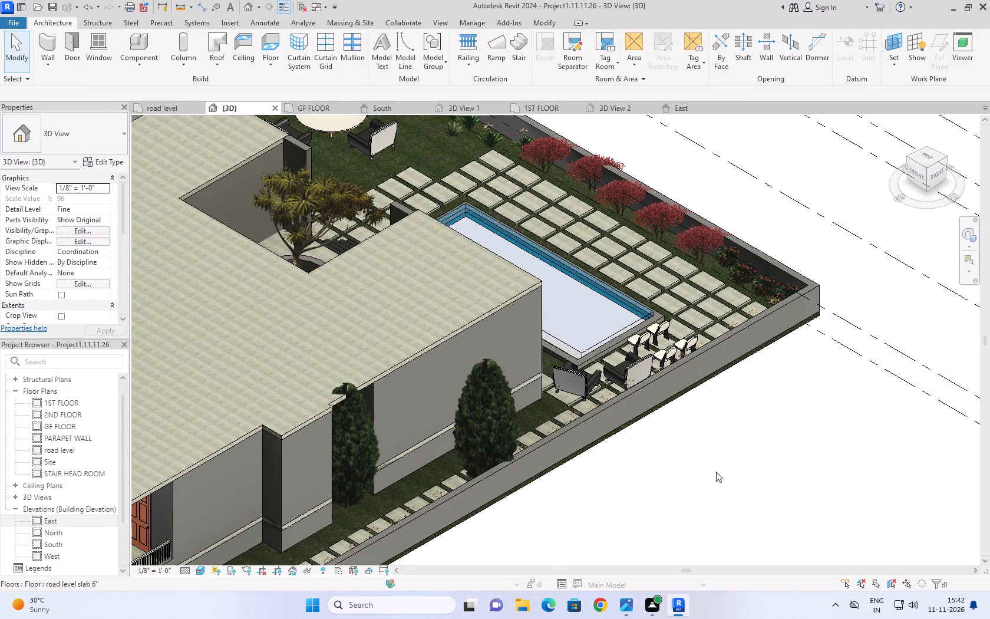
Examine the pool's water surface and the surrounding villa in 3D from above, the front, the carport side and the back.
middle_click_drag(850, 447, 740, 483, "shift")
scroll(748, 355, "down", 4)
scroll(731, 506, "up", 6)
scroll(497, 426, "up", 8)
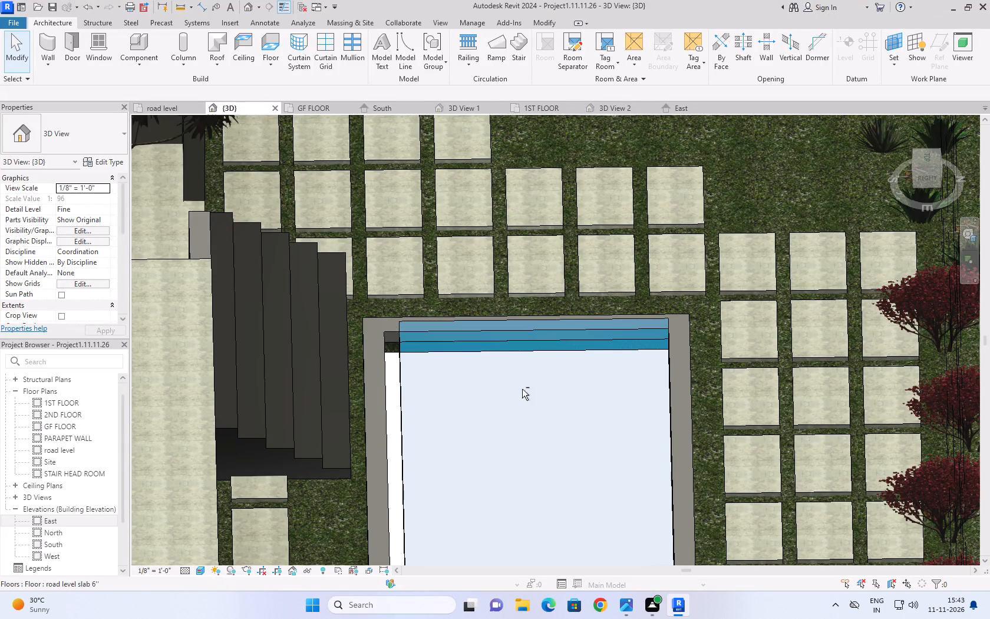
middle_click_drag(522, 389, 480, 391, "shift")
scroll(496, 345, "down", 9)
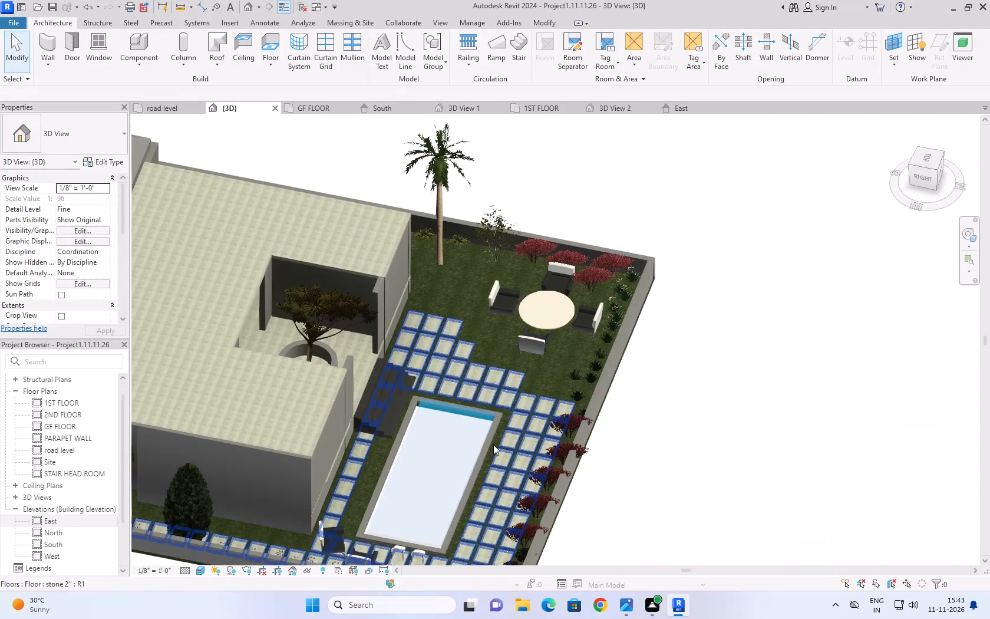
middle_click_drag(487, 462, 674, 438, "shift")
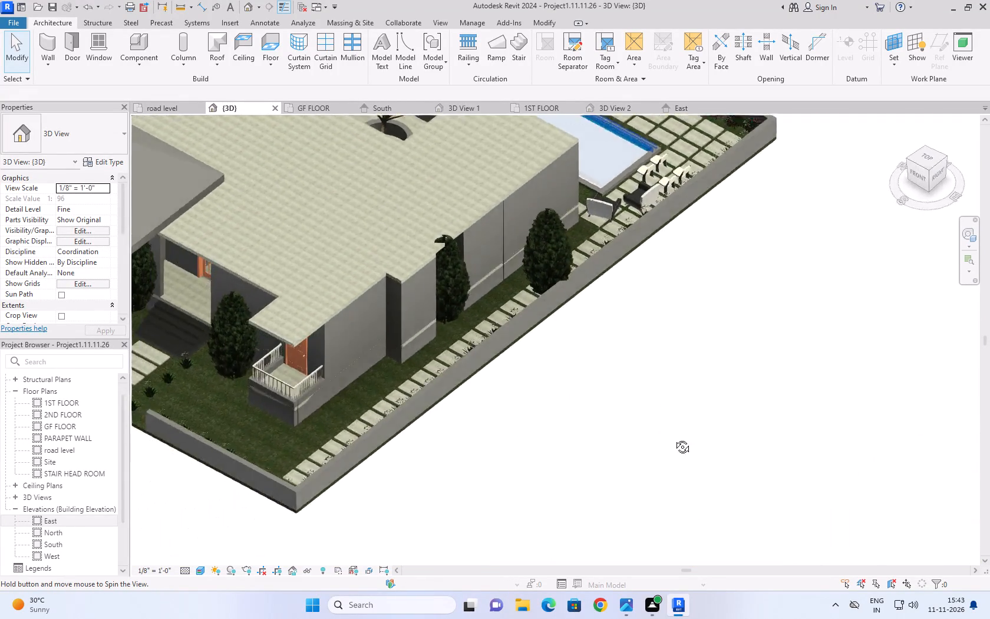
middle_click_drag(674, 438, 723, 424, "shift")
middle_click_drag(654, 413, 955, 496)
scroll(657, 417, "down", 1)
scroll(179, 262, "up", 1)
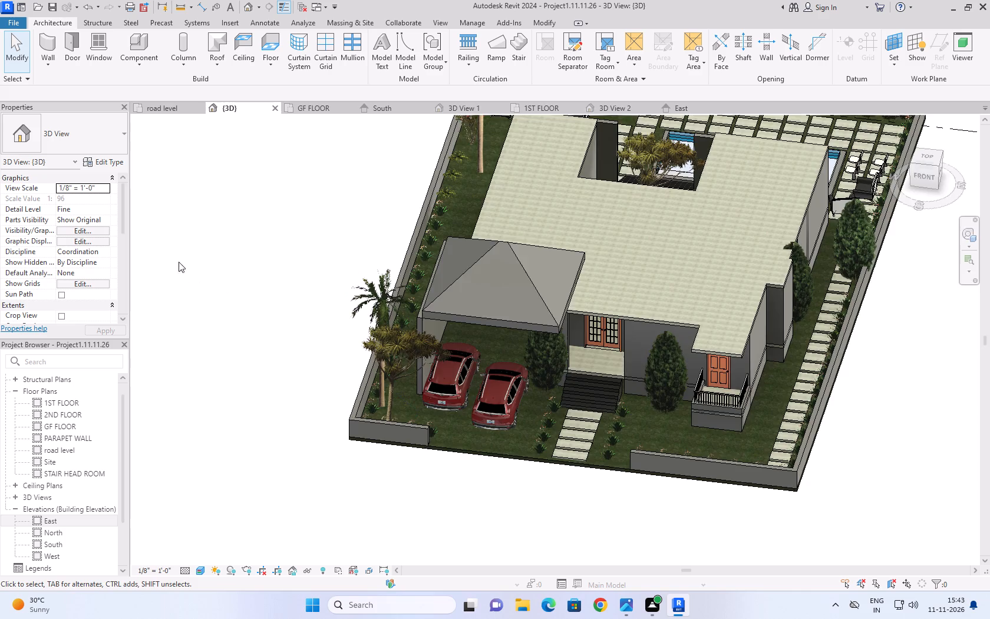
middle_click_drag(179, 262, 540, 400, "shift")
scroll(430, 225, "down", 5)
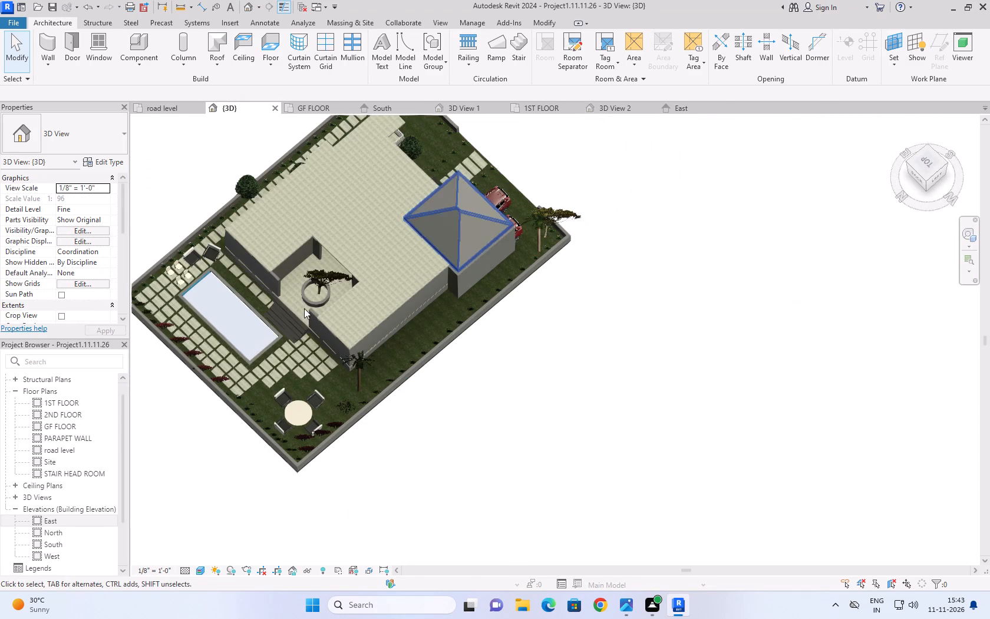
scroll(194, 344, "up", 8)
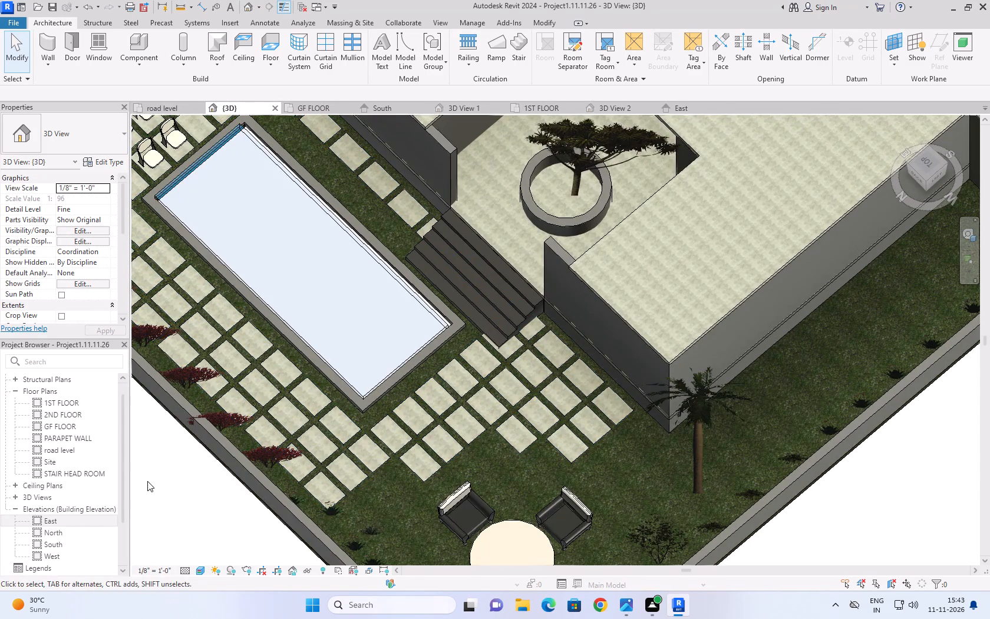
middle_click_drag(147, 481, 249, 367, "shift")
scroll(284, 355, "down", 9)
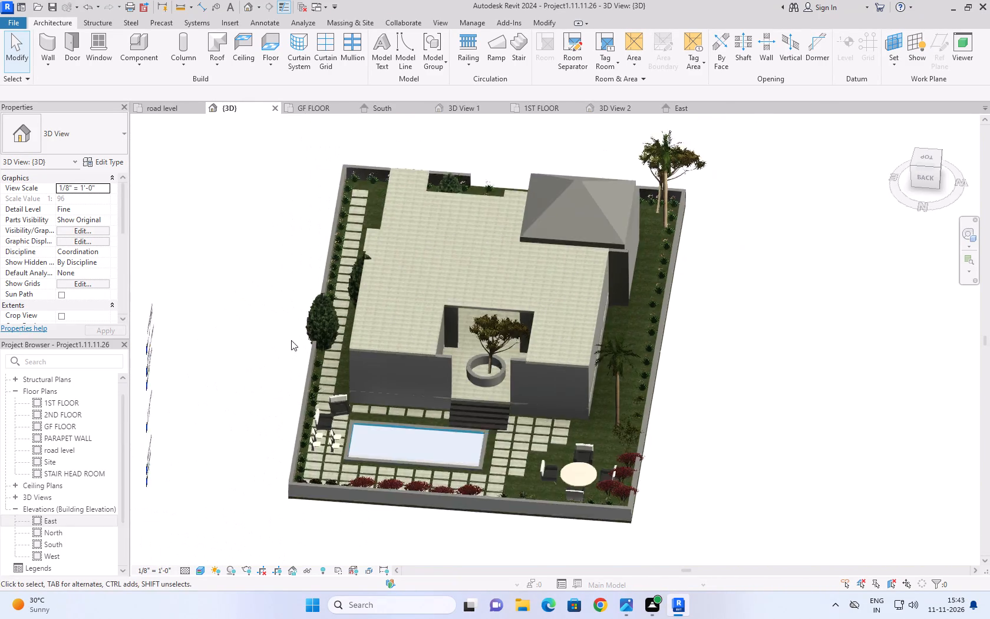
middle_click_drag(349, 519, 358, 449)
scroll(345, 377, "up", 3)
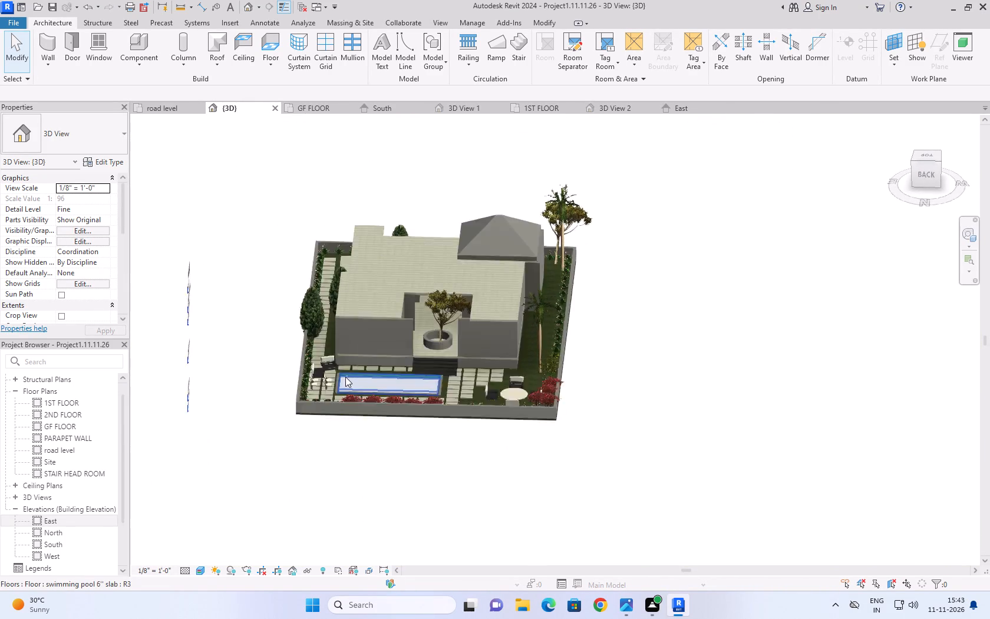
scroll(345, 377, "up", 9)
Select the pool's short end wall beside the chairs, try stretching its base downward in the back 3D view, and raise its top to about 8 1/2" high.
left_click(303, 399)
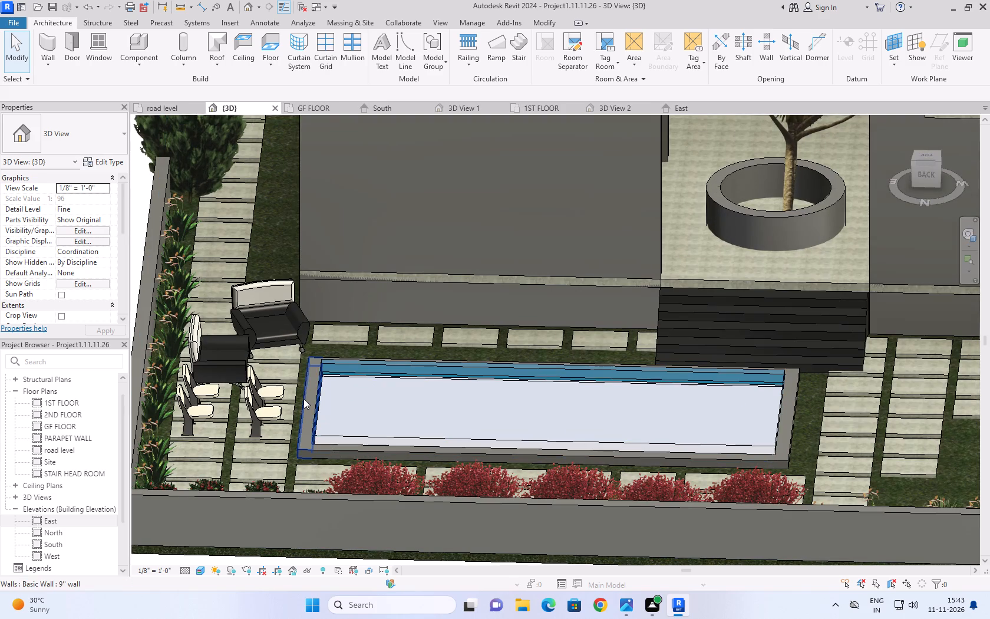
left_click(929, 172)
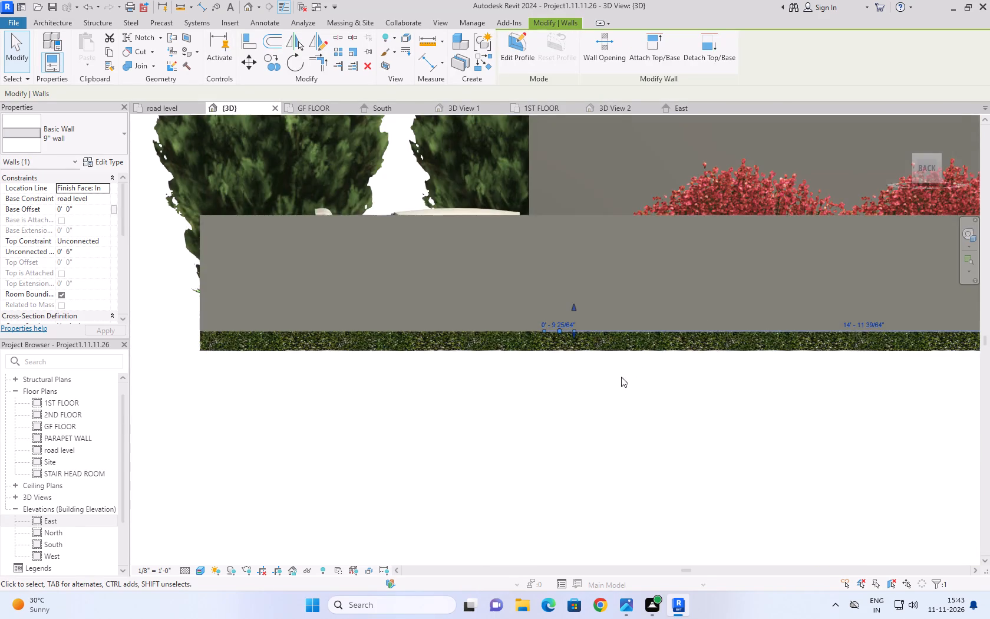
scroll(610, 388, "up", 10)
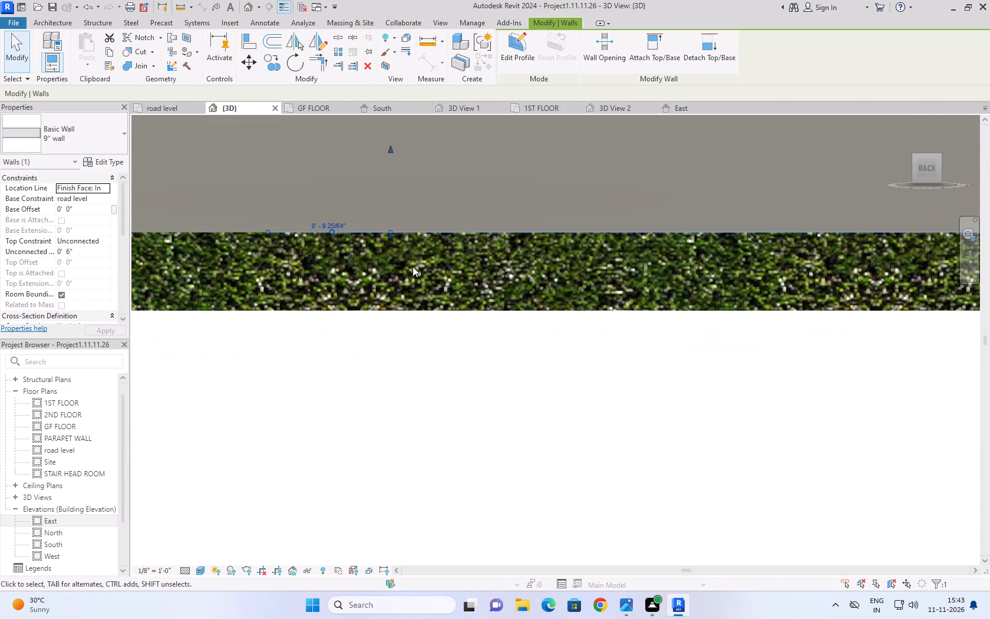
left_click_drag(391, 236, 389, 298)
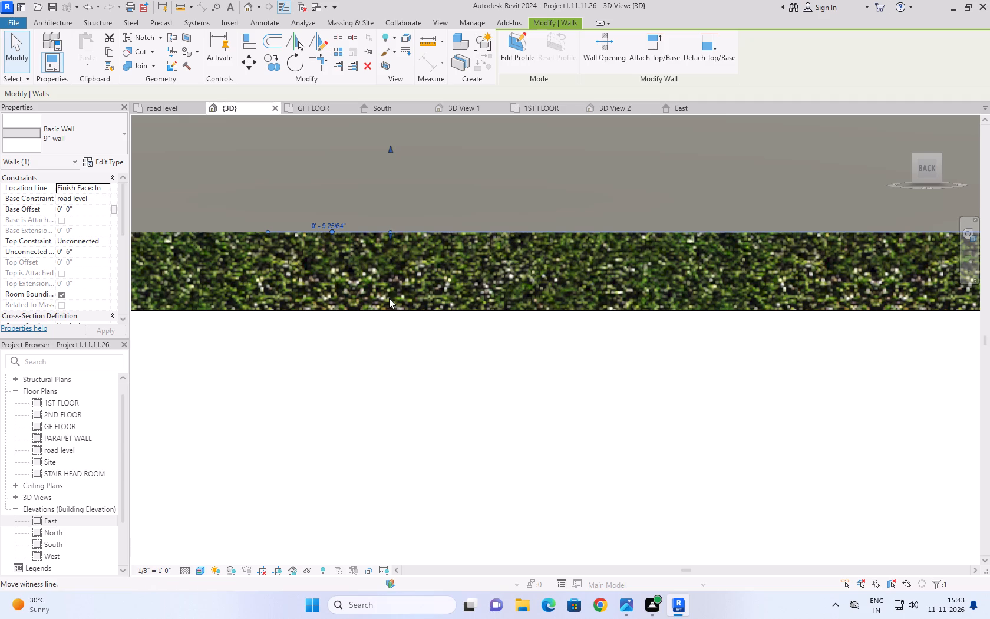
left_click_drag(389, 298, 389, 309)
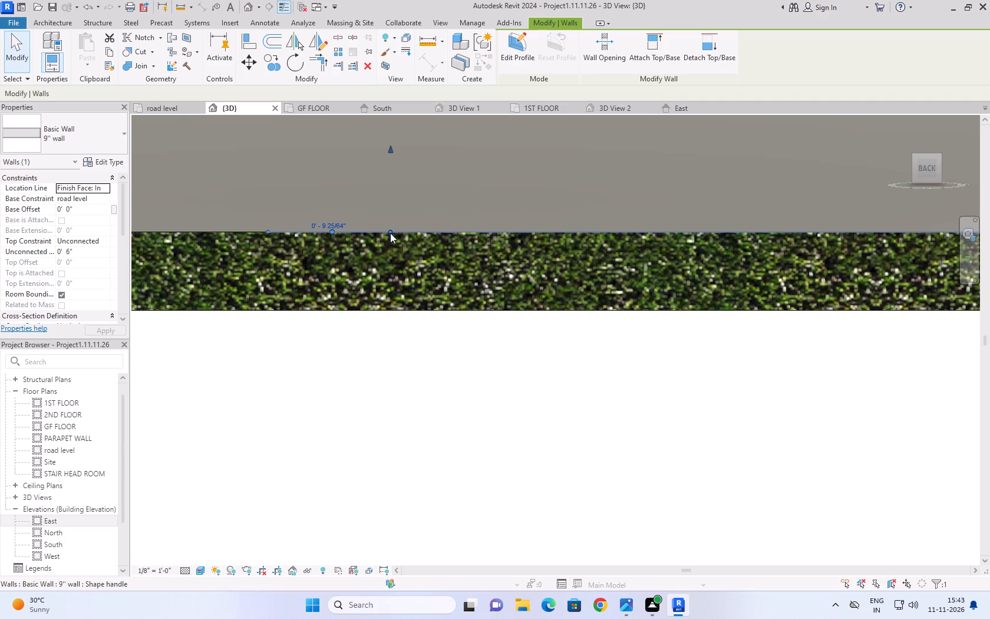
left_click_drag(390, 232, 390, 307)
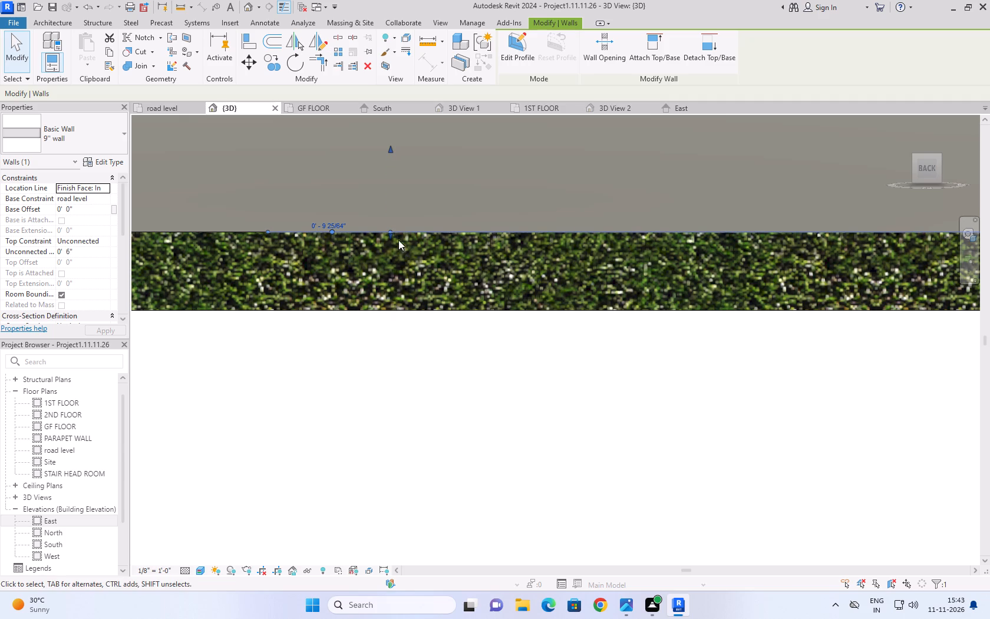
left_click_drag(391, 234, 391, 312)
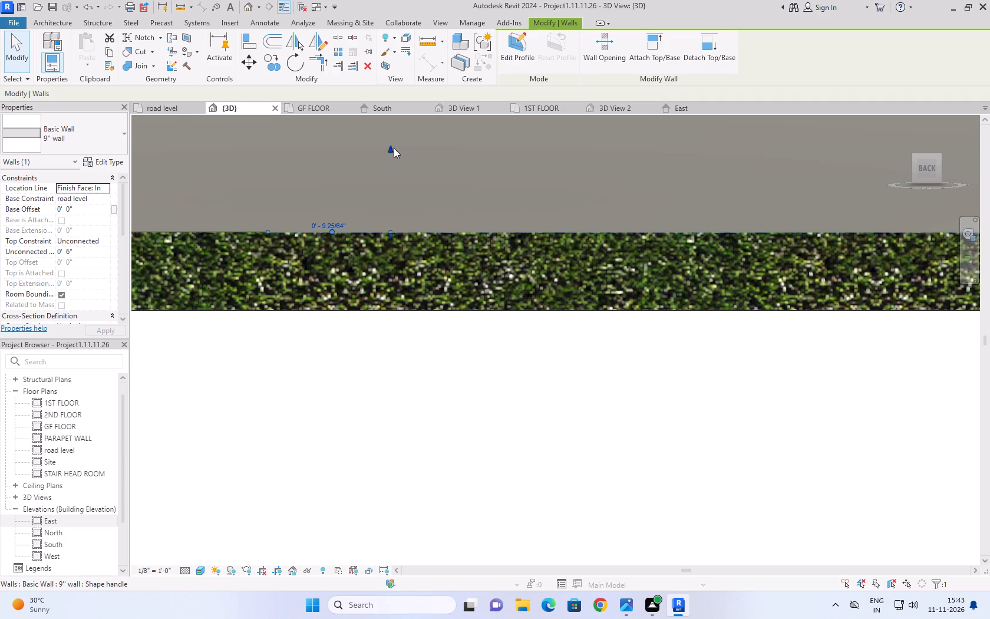
left_click_drag(394, 148, 392, 121)
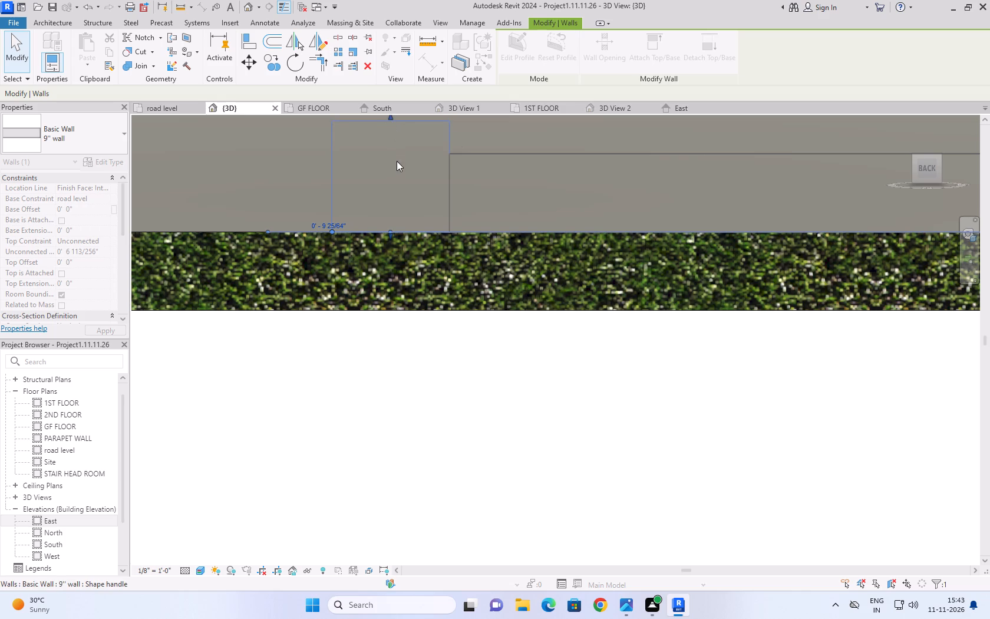
left_click_drag(388, 231, 394, 274)
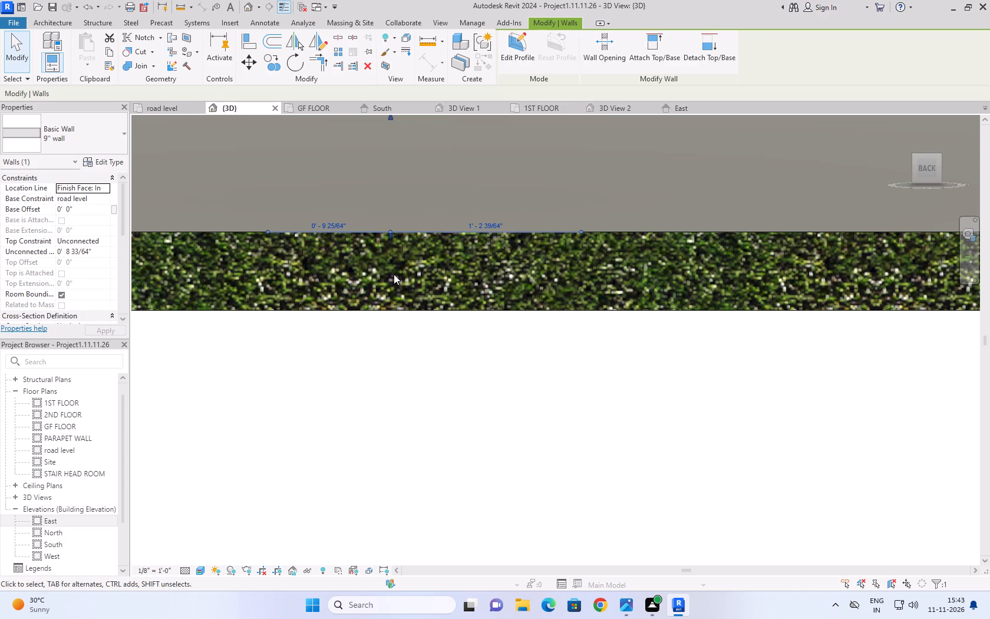
Examine the stretched pool end wall from the back and from the home orientation in 3D.
scroll(394, 274, "down", 9)
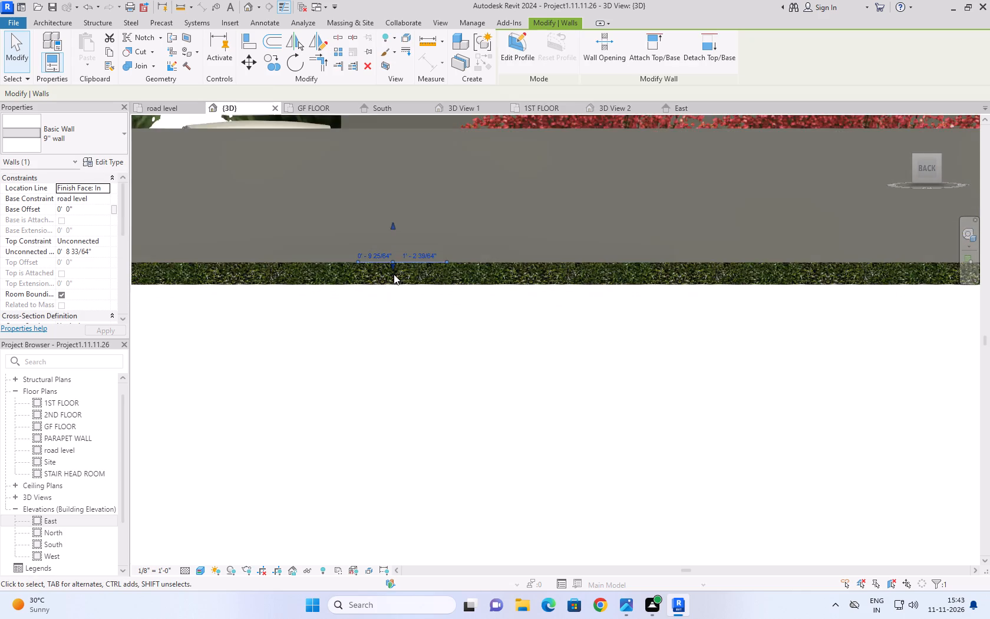
scroll(394, 274, "down", 7)
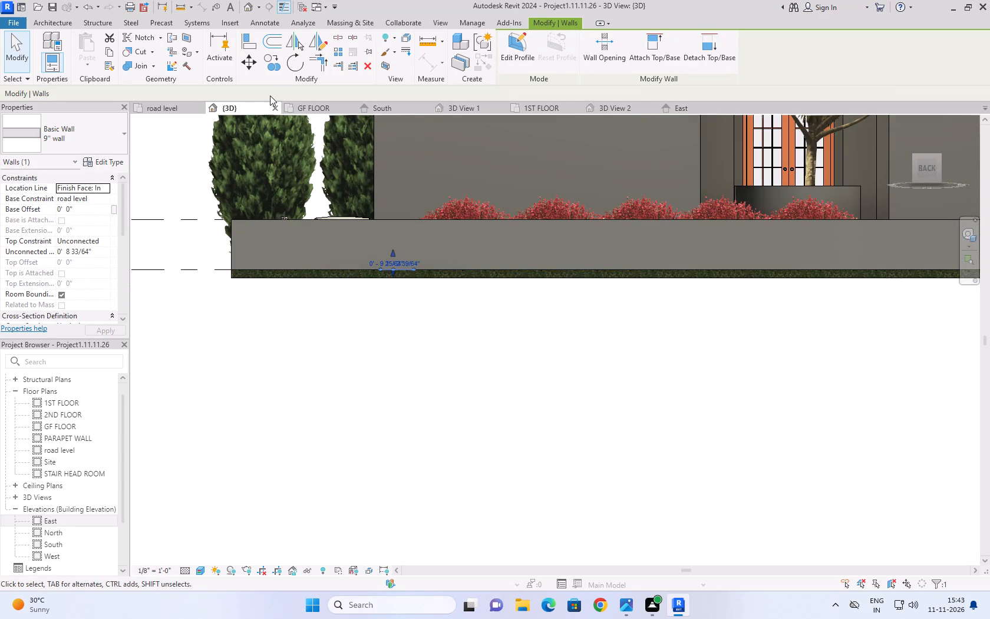
scroll(656, 294, "down", 4)
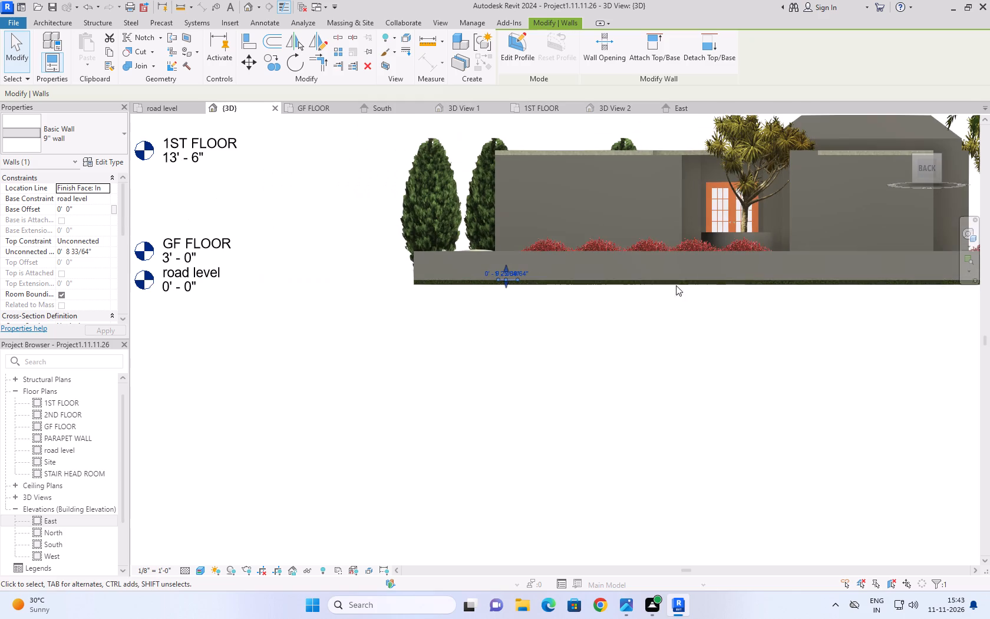
left_click(900, 120)
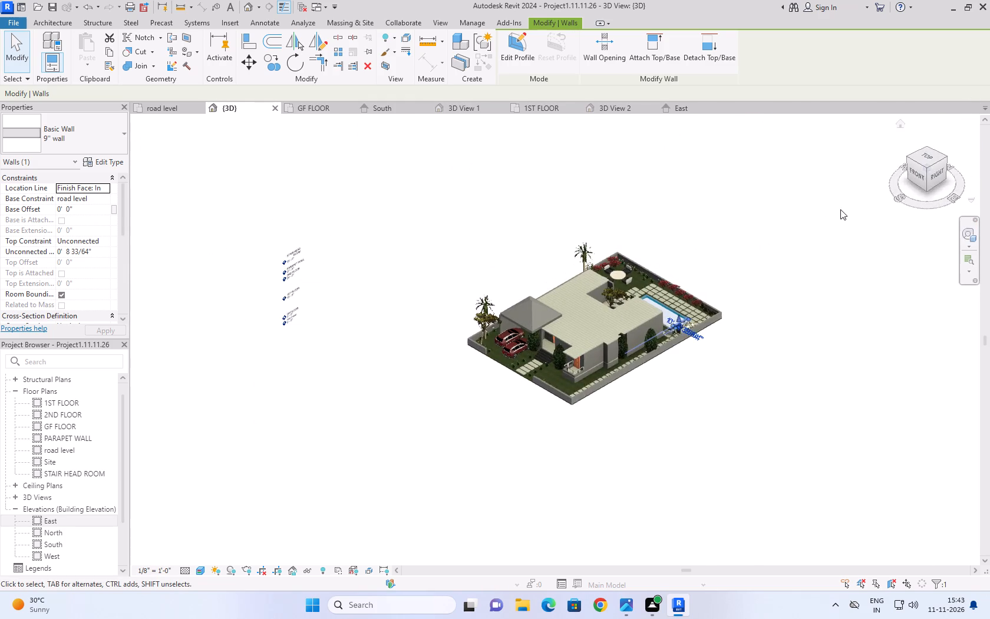
scroll(741, 380, "up", 11)
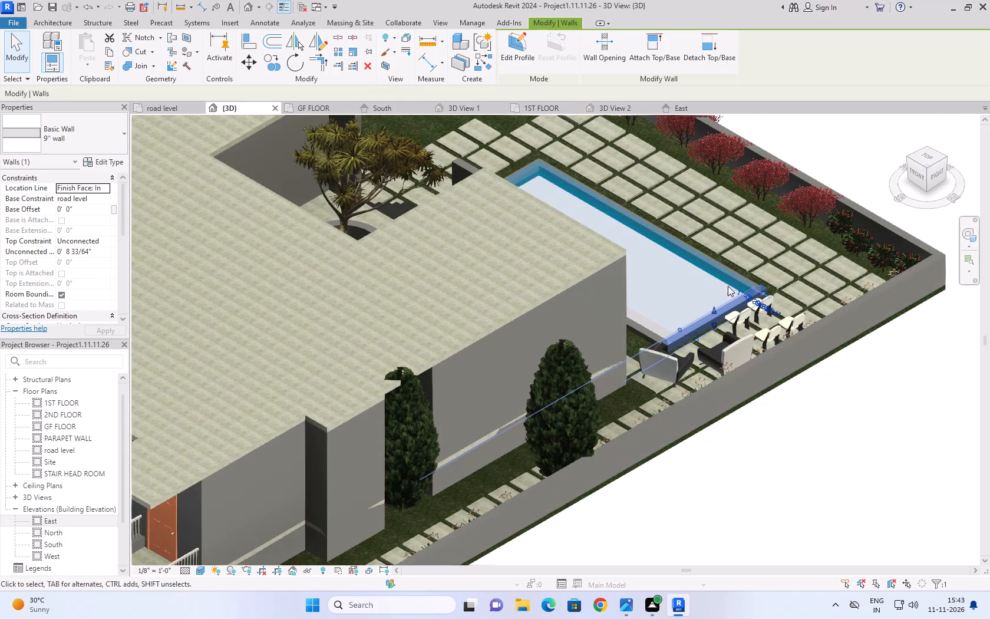
Raise the top of the pool's long 9" wall on the paved garden side by stretching it upward.
left_click(659, 232)
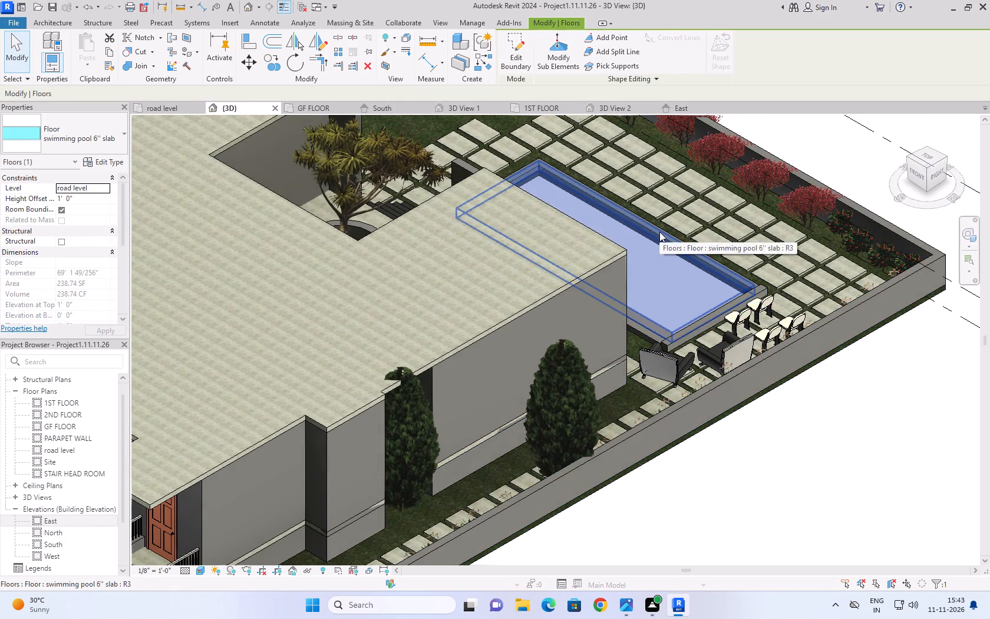
scroll(659, 232, "up", 9)
left_click(638, 232)
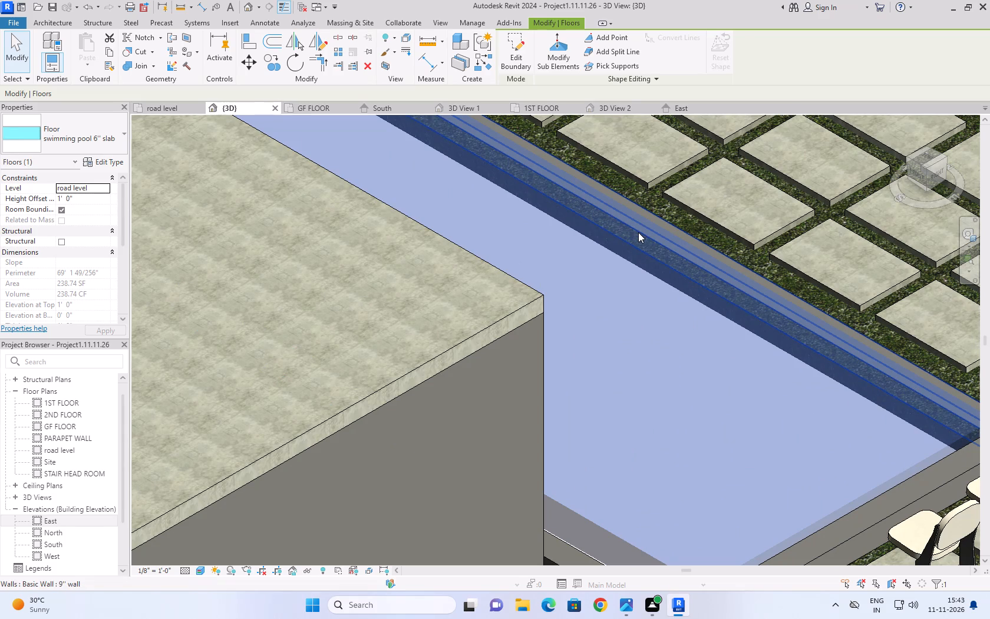
left_click_drag(626, 208, 624, 163)
left_click(624, 159)
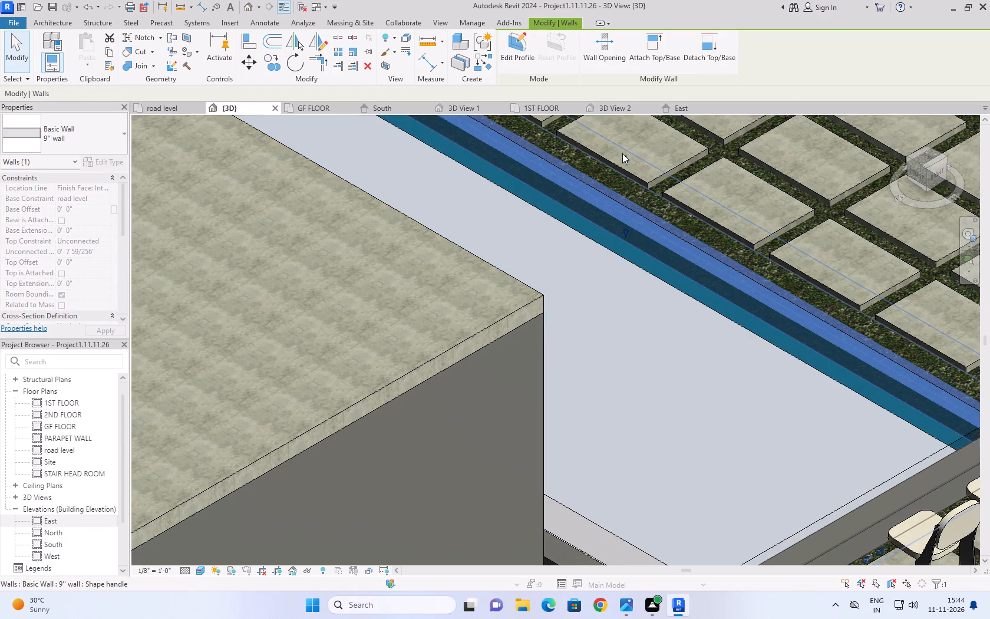
scroll(622, 214, "down", 10)
left_click(820, 427)
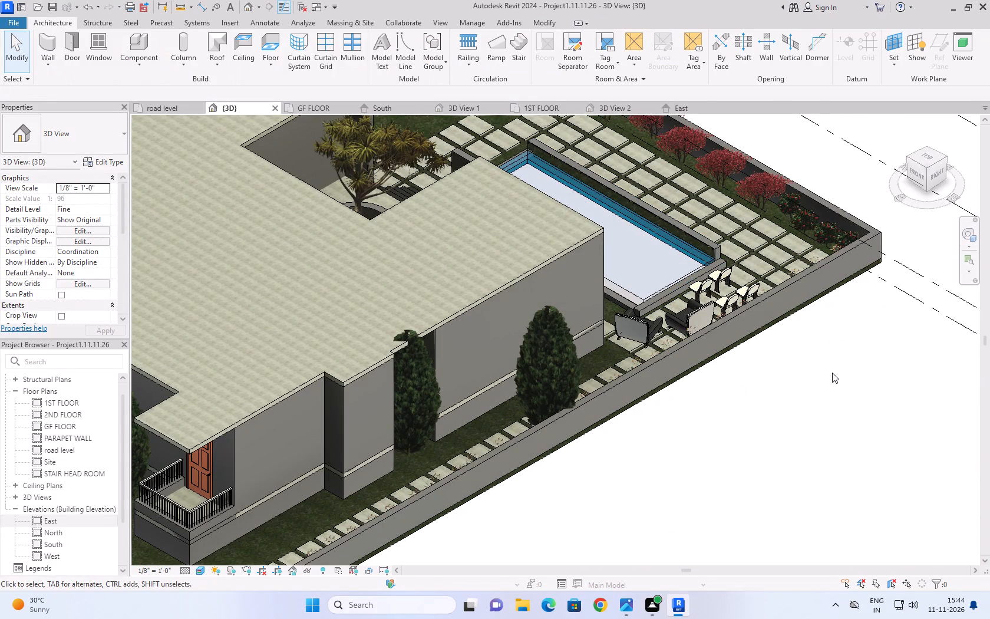
Nudge the swimming pool 6" slab sideways toward the villa to close the gap along the house-side pool wall.
middle_click_drag(839, 368, 774, 384, "shift")
scroll(770, 385, "down", 1, "shift")
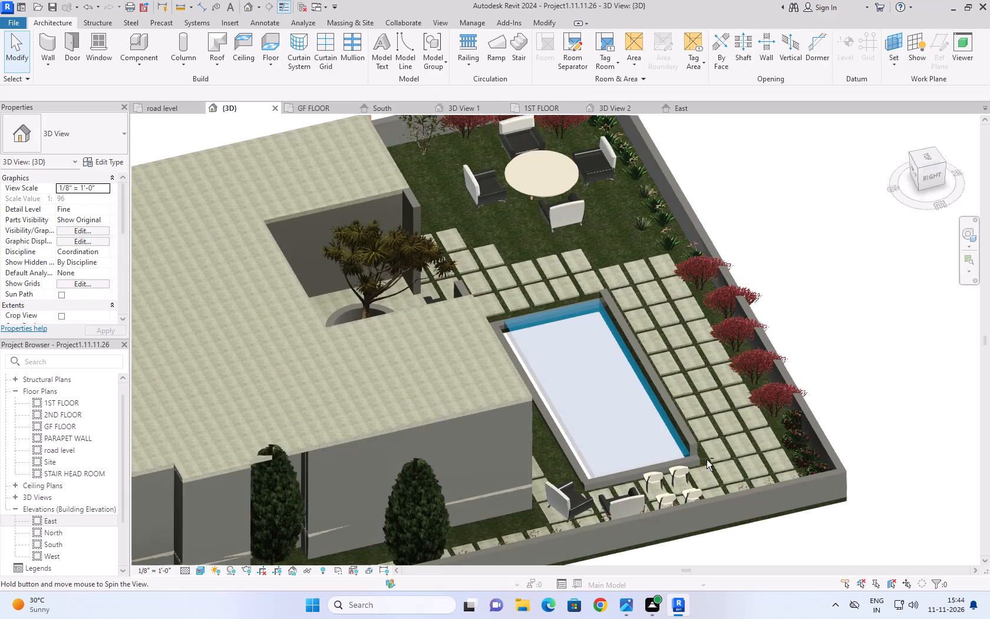
scroll(640, 467, "up", 9)
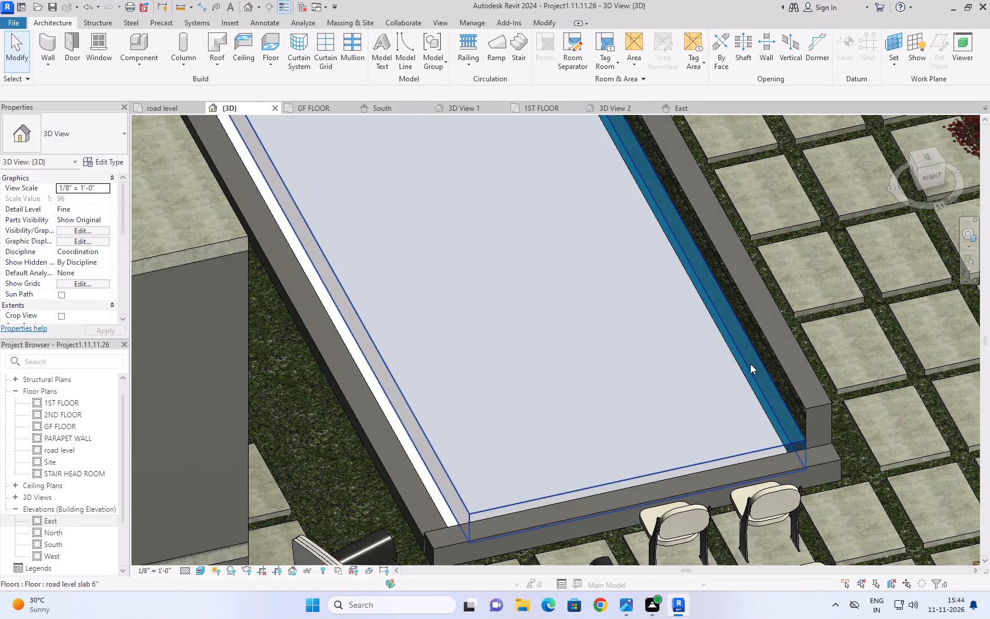
left_click(757, 380)
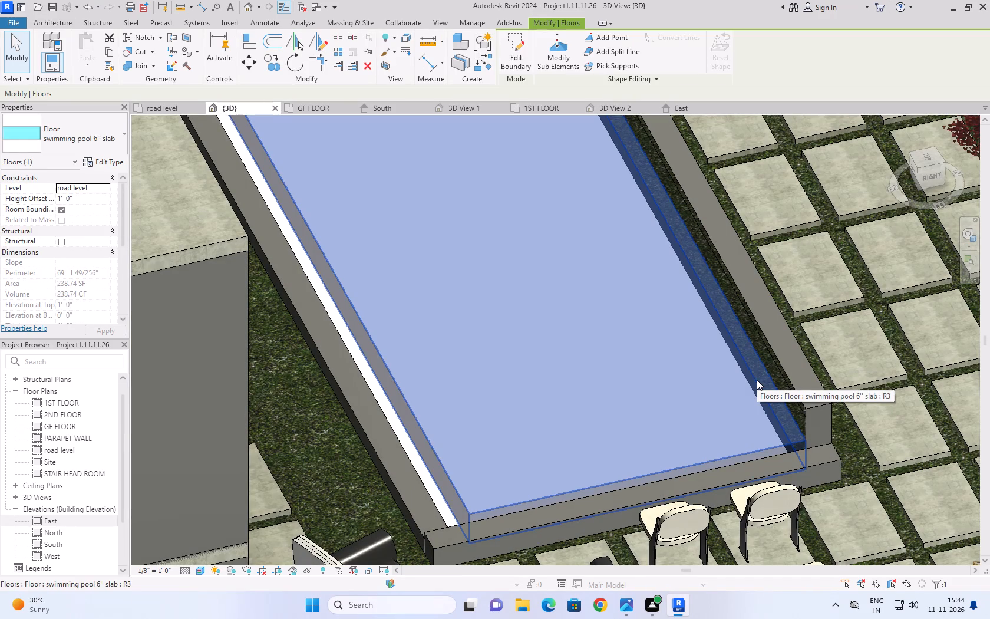
key("Left")
key("Left")
key("Left")
key("Left")
key("Left")
key("Left")
key("Left")
key("Left")
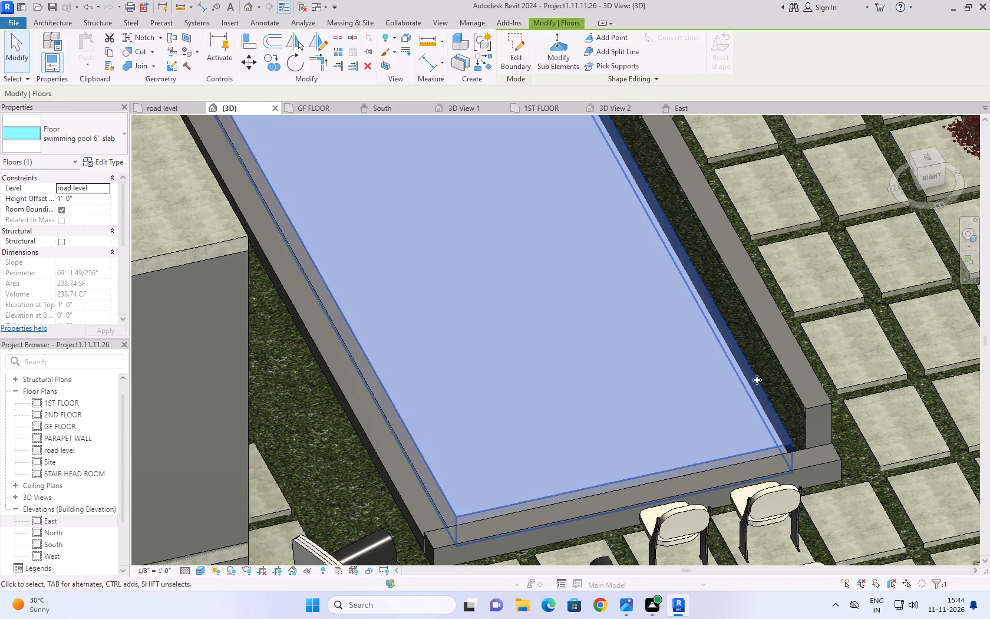
key("Left")
key("Right")
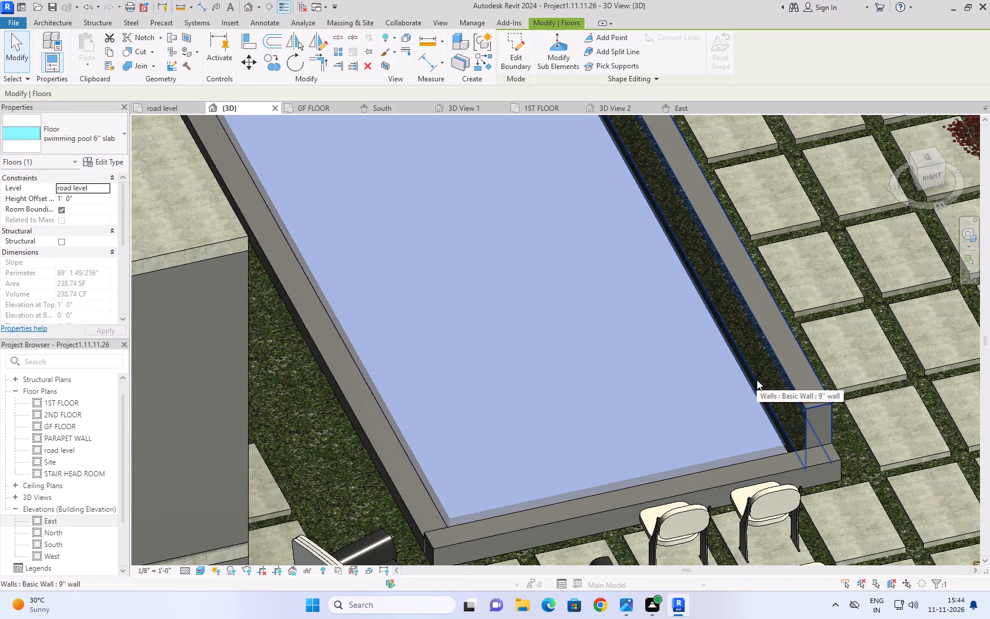
key("Right")
key("Right")
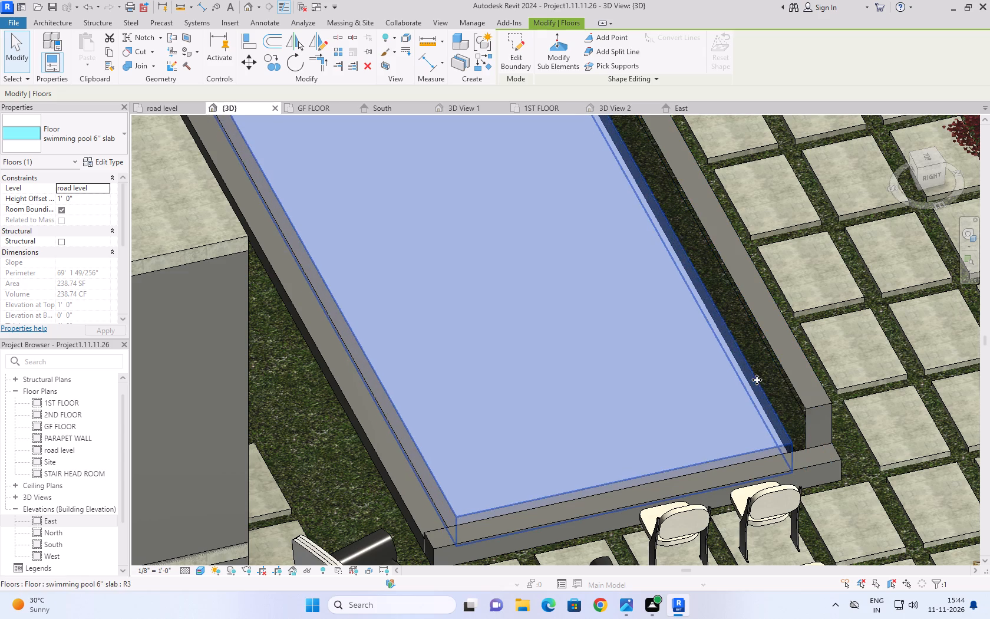
scroll(753, 344, "down", 9)
left_click(839, 521)
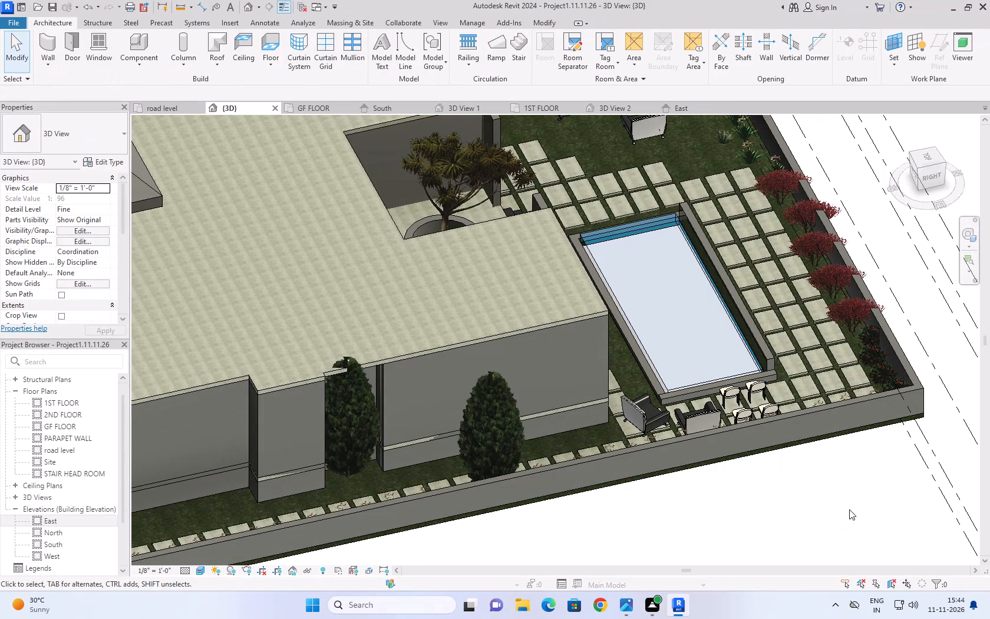
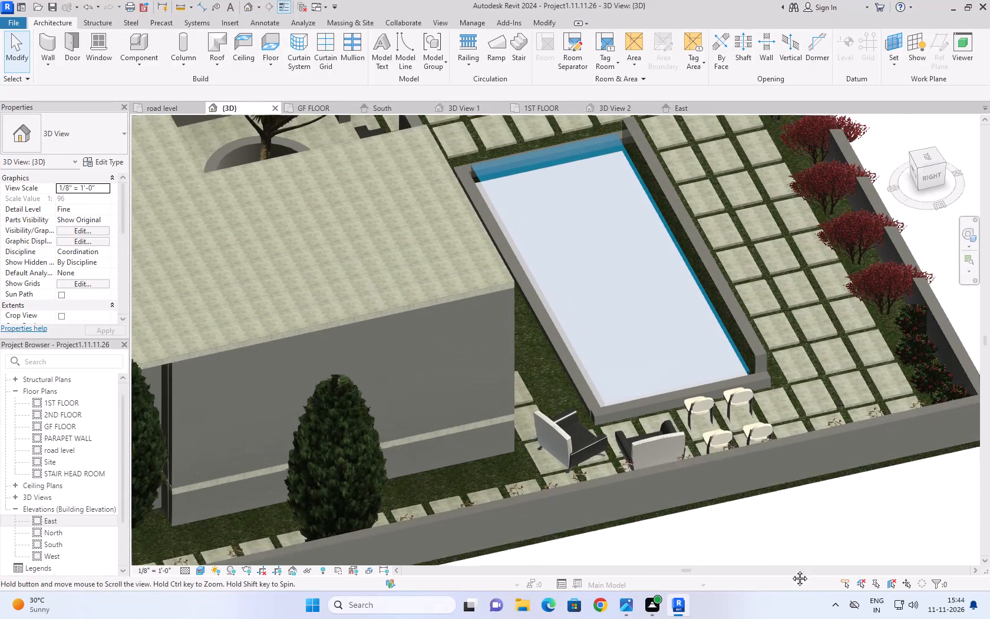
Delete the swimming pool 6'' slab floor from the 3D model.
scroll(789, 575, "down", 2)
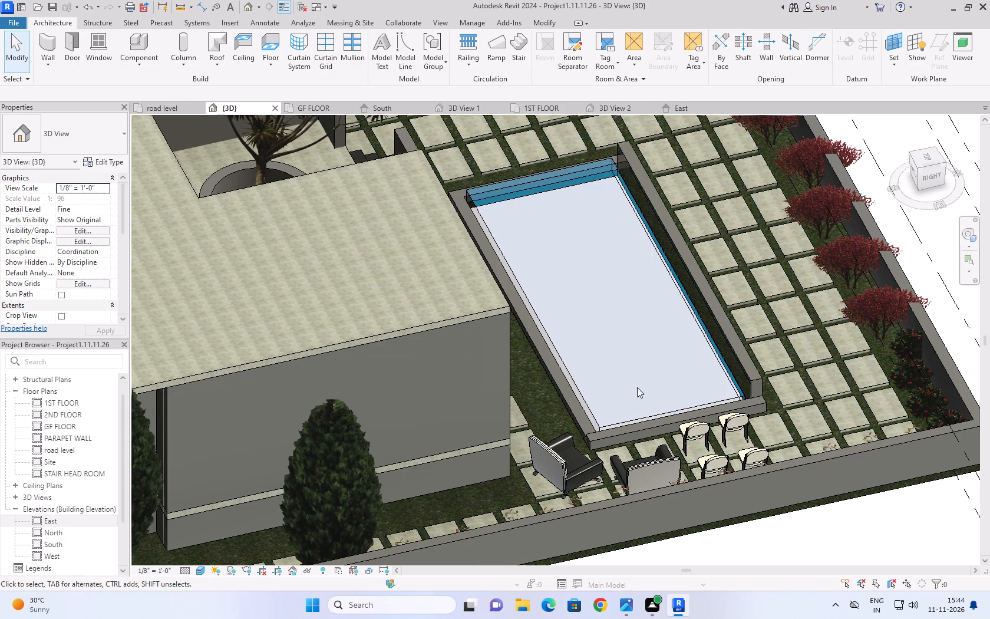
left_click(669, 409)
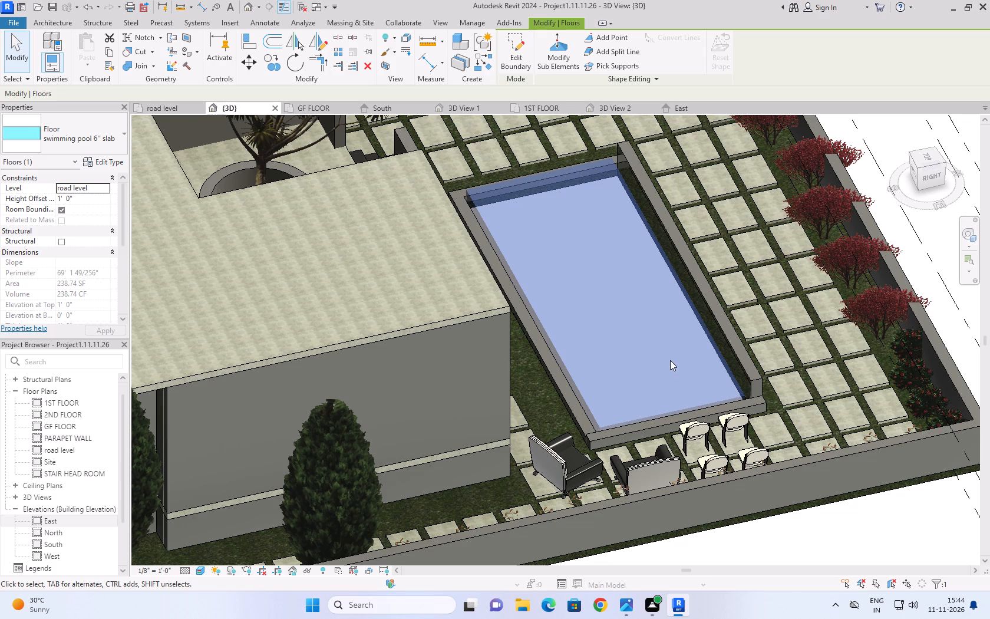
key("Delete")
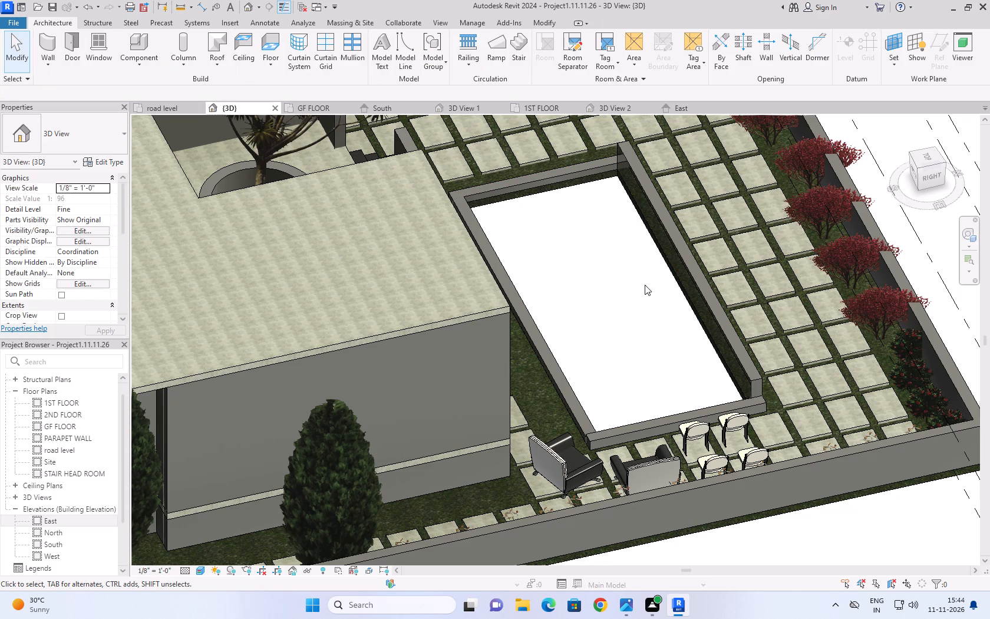
Undo the slab deletion and the earlier sideways shifts of the swimming pool slab.
key("ctrl+z")
key("ctrl+z")
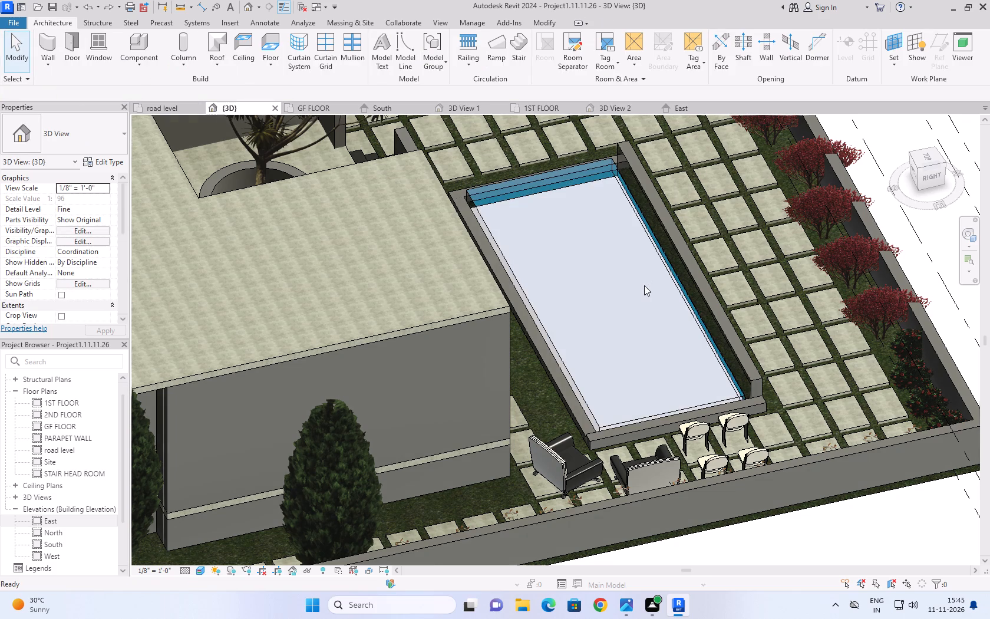
key("ctrl+z")
key("ctrl+z")
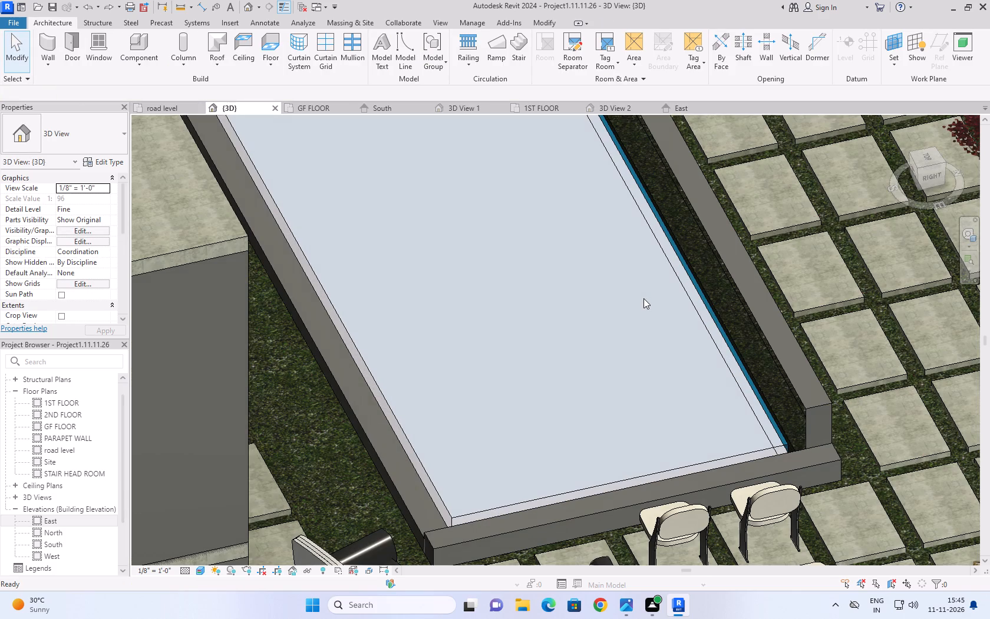
key("ctrl+z")
key("ctrl+z")
key("ctrl+z")
key("ctrl+z")
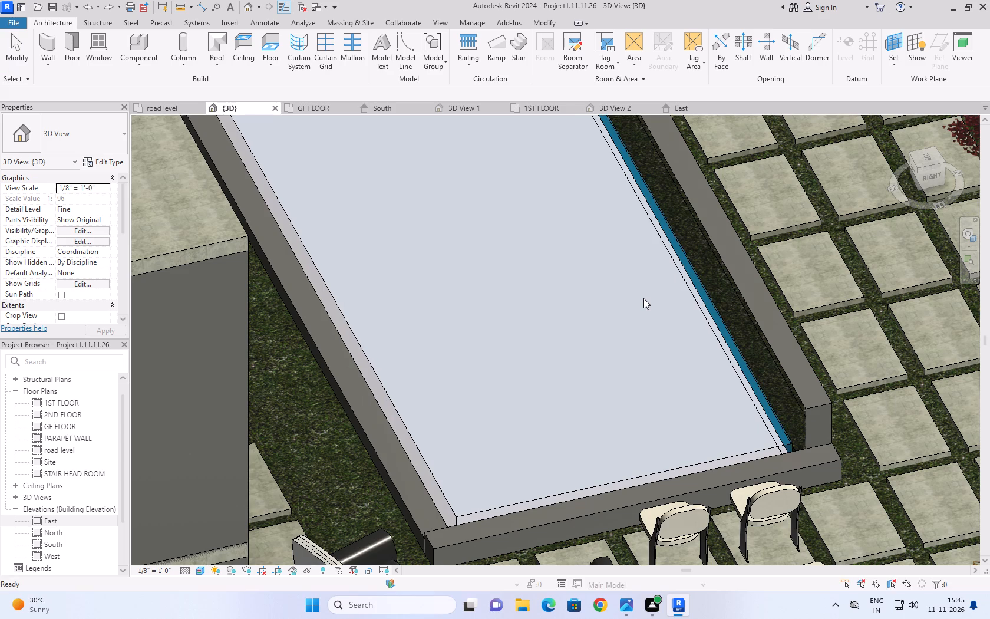
key("ctrl+z")
key("ctrl+z")
key("ctrl+z")
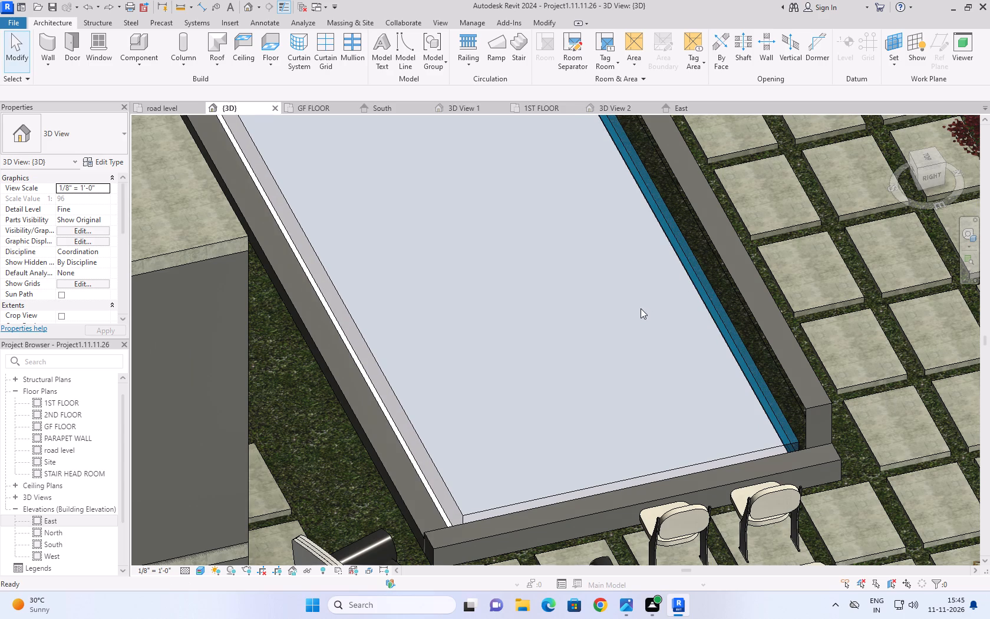
key("ctrl+z")
key("ctrl+z")
key("ctrl+z")
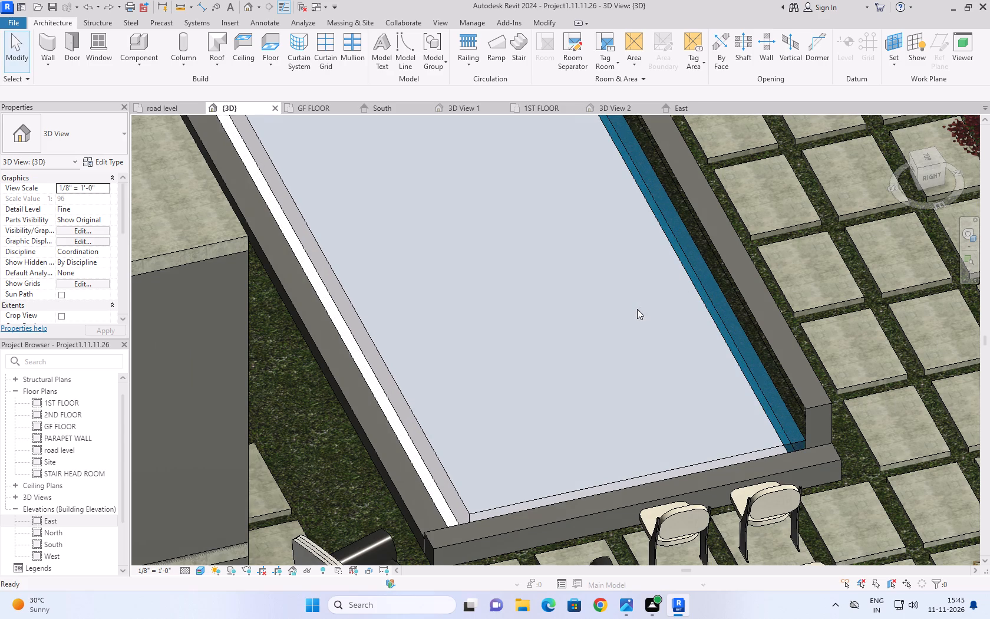
key("ctrl+z")
Undo the remaining earlier edits to the swimming pool slab, going back into its floor boundary sketch.
scroll(637, 309, "down", 8)
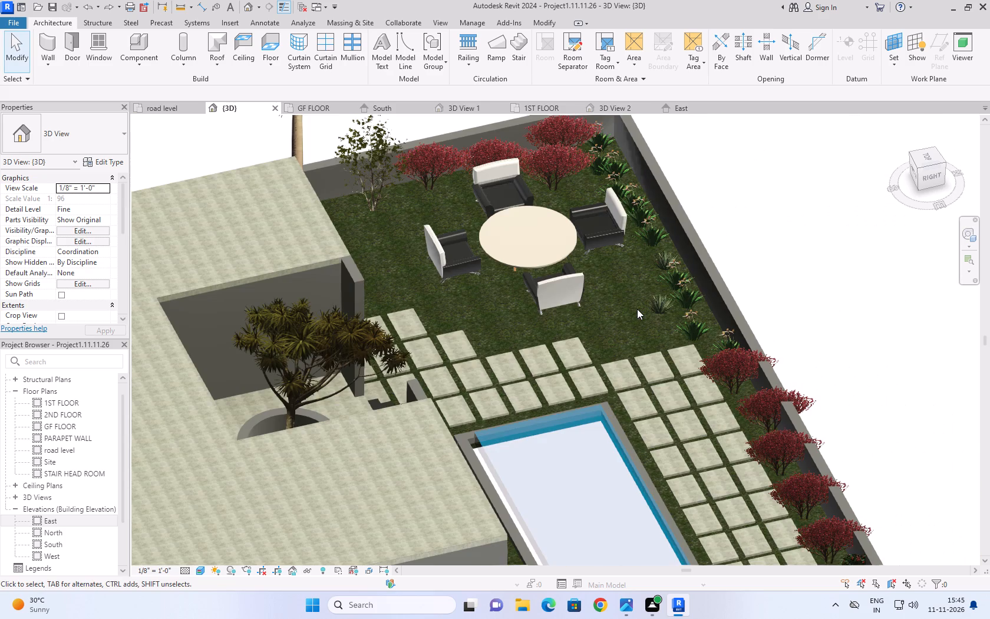
key("ctrl+z")
key("ctrl+z")
key("ctrl+z")
scroll(637, 309, "down", 2)
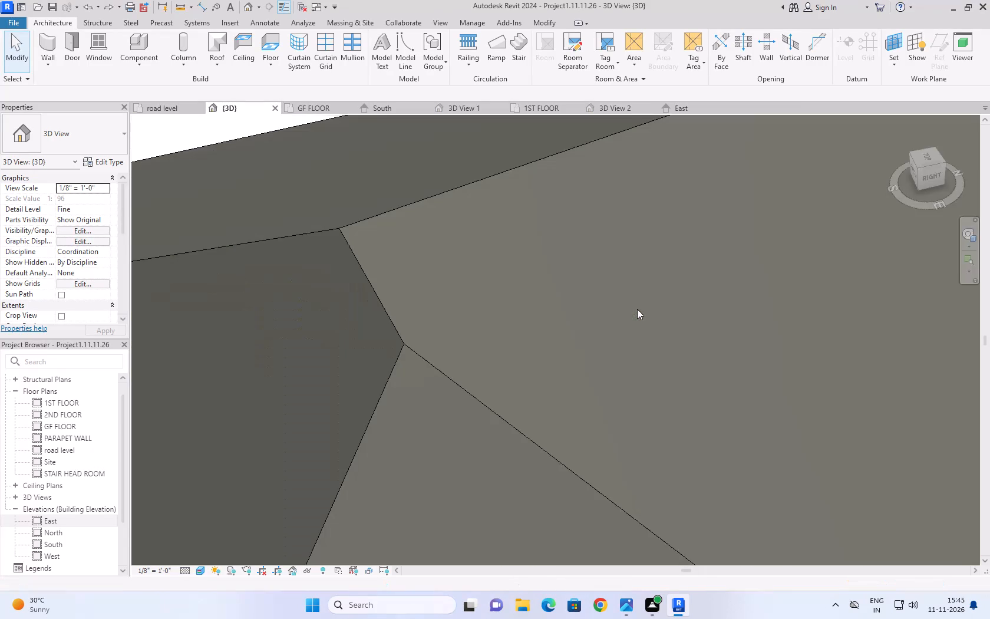
scroll(637, 309, "down", 12)
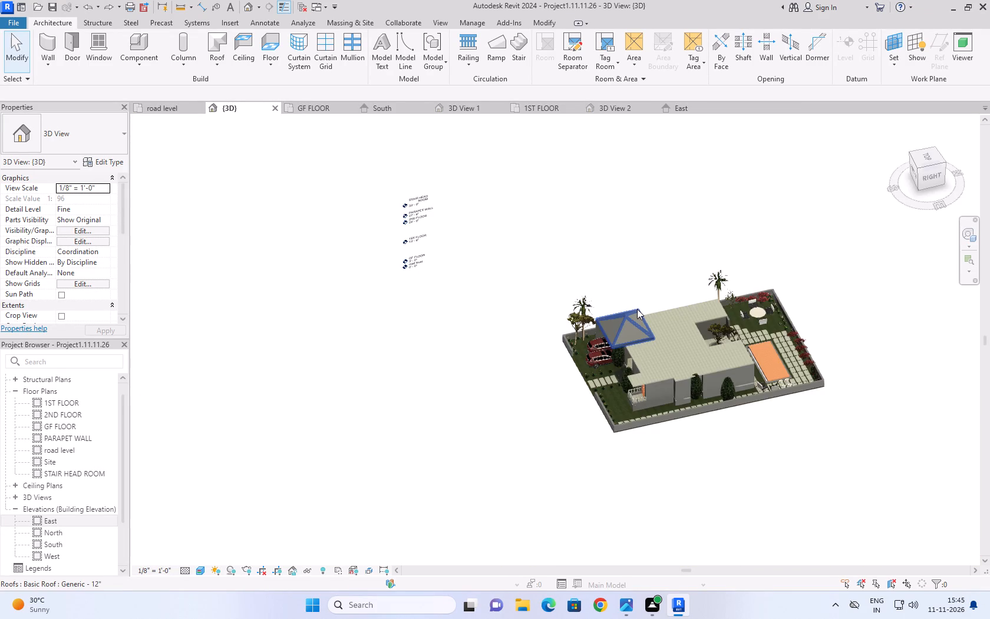
scroll(816, 393, "up", 1)
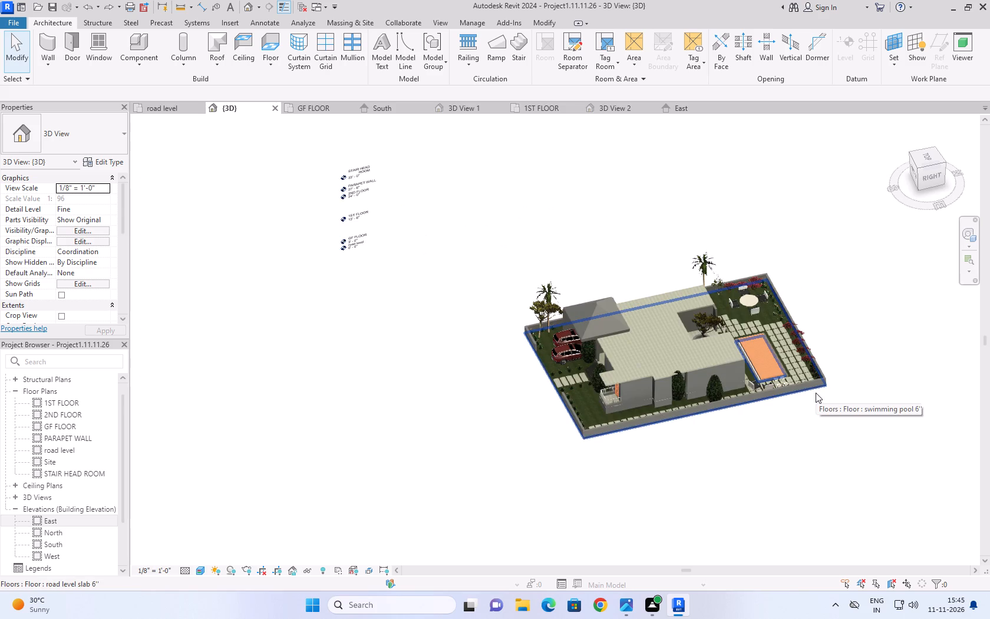
key("ctrl+z")
key("ctrl+z")
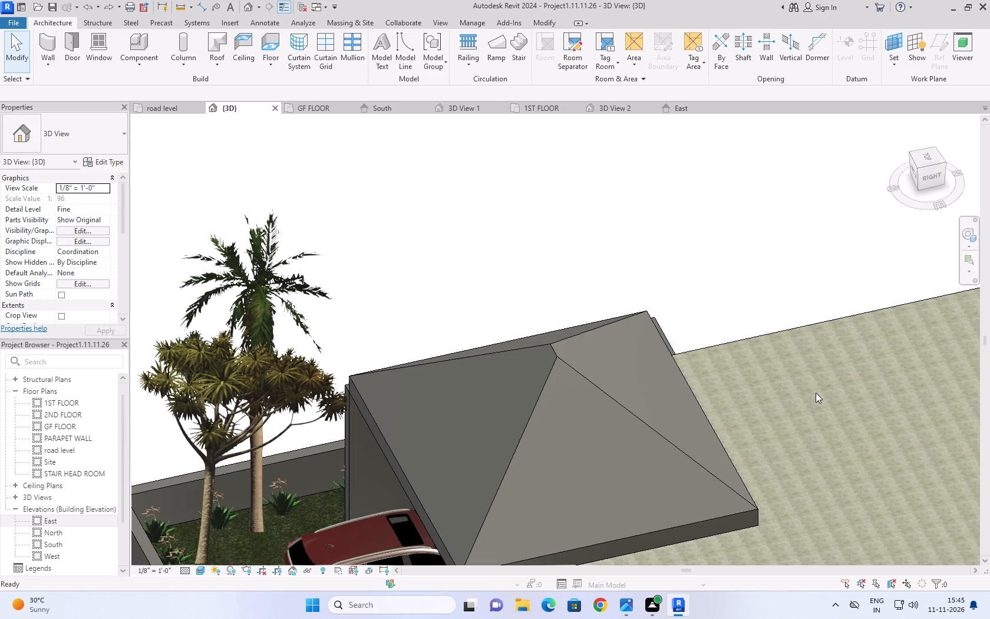
key("ctrl+z")
key("ctrl+z")
key("ctrl+z")
key("ctrl+z")
key("ctrl+z")
key("ctrl+z")
key("ctrl+z")
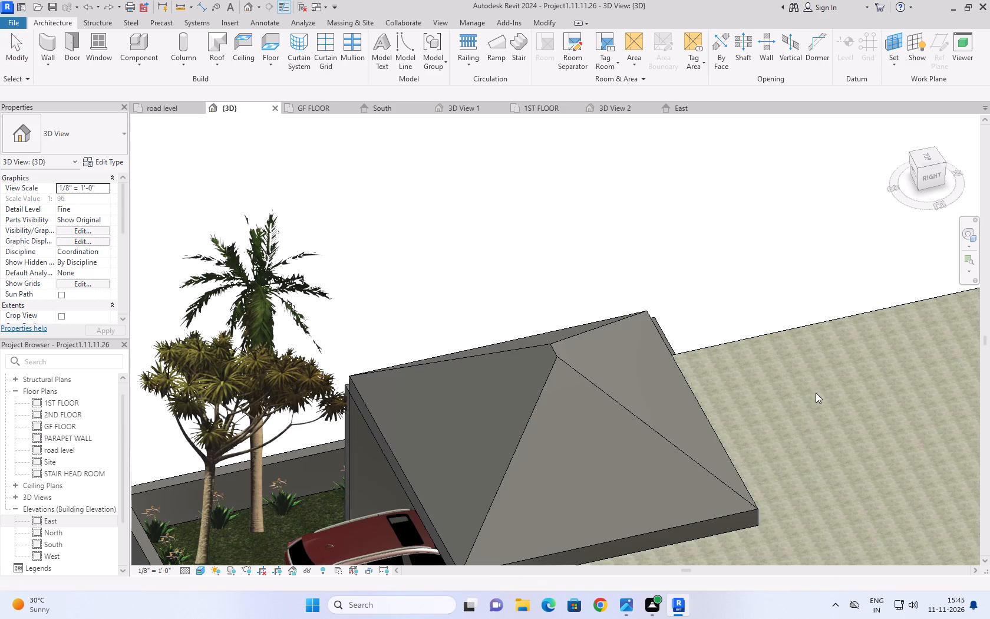
key("ctrl+z")
key("ctrl+z")
key("ctrl+z")
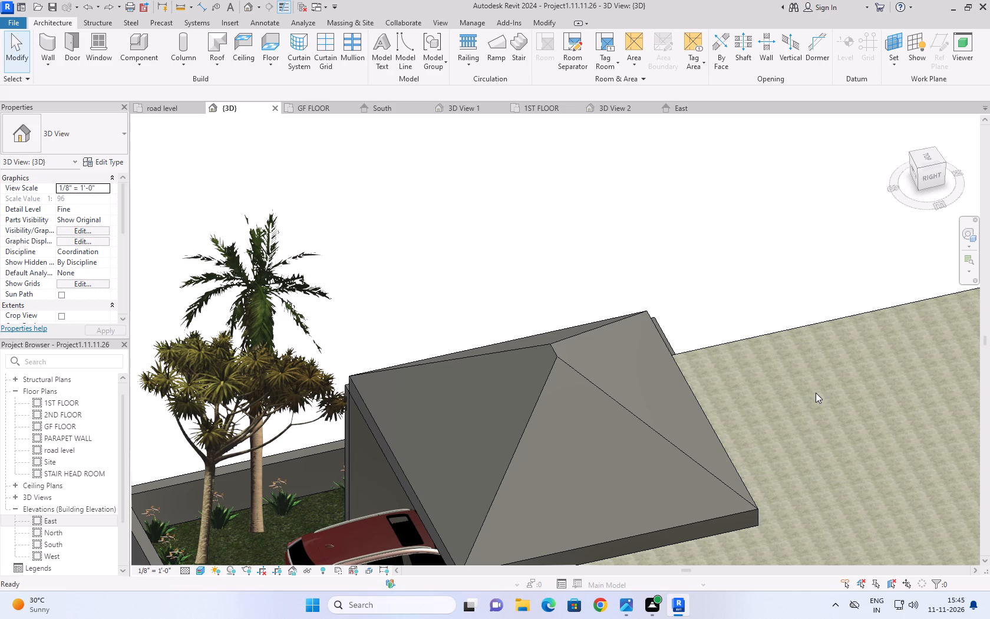
key("ctrl+z")
key("ctrl+z")
key("ctrl+z")
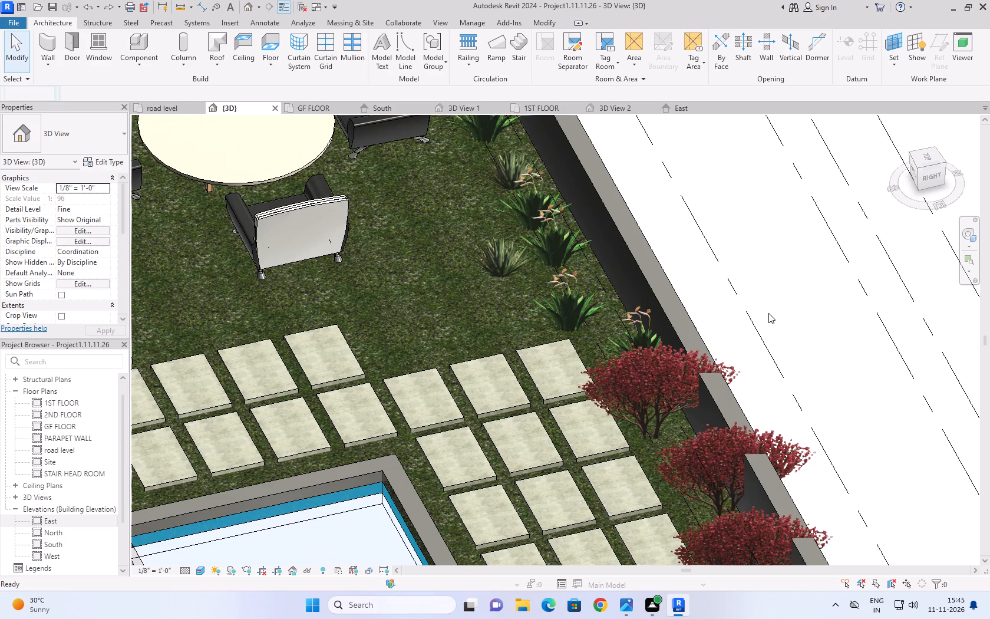
Undo the pool floor's boundary sketch and the start of the floor creation.
scroll(768, 310, "down", 6)
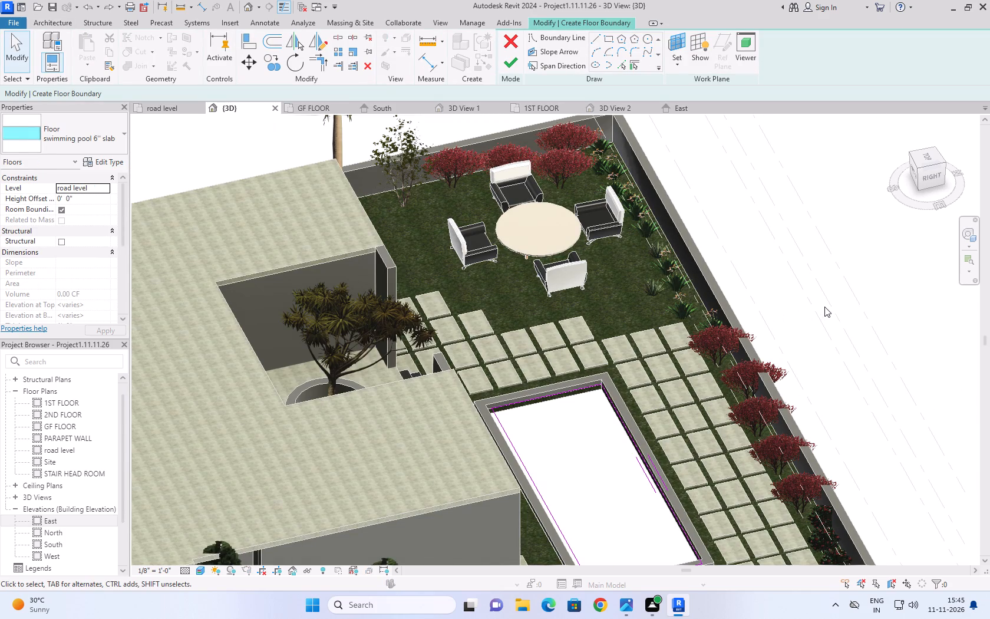
key("ctrl+z")
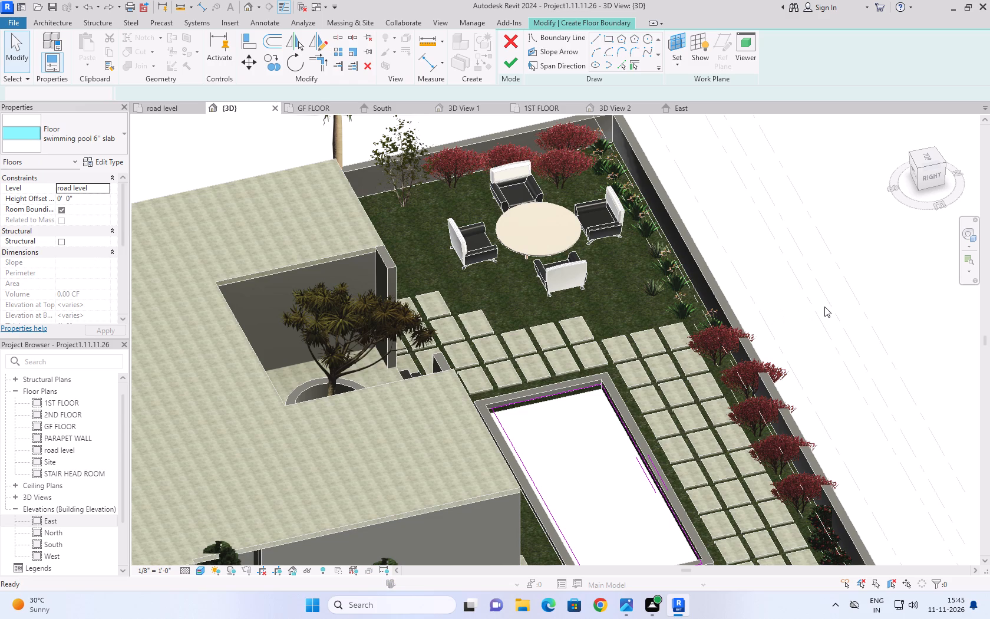
key("ctrl+z")
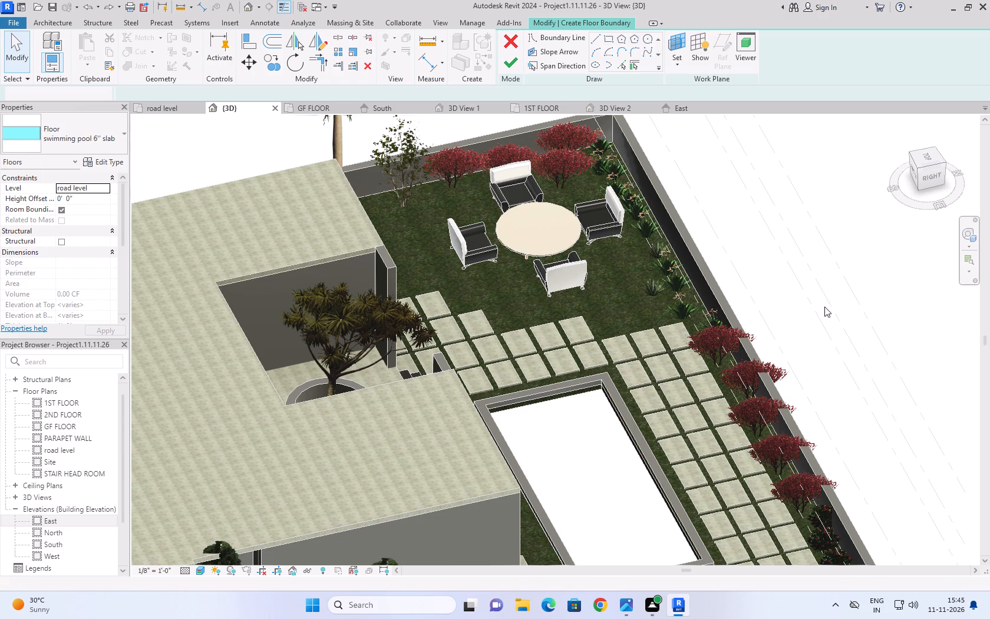
key("ctrl+z")
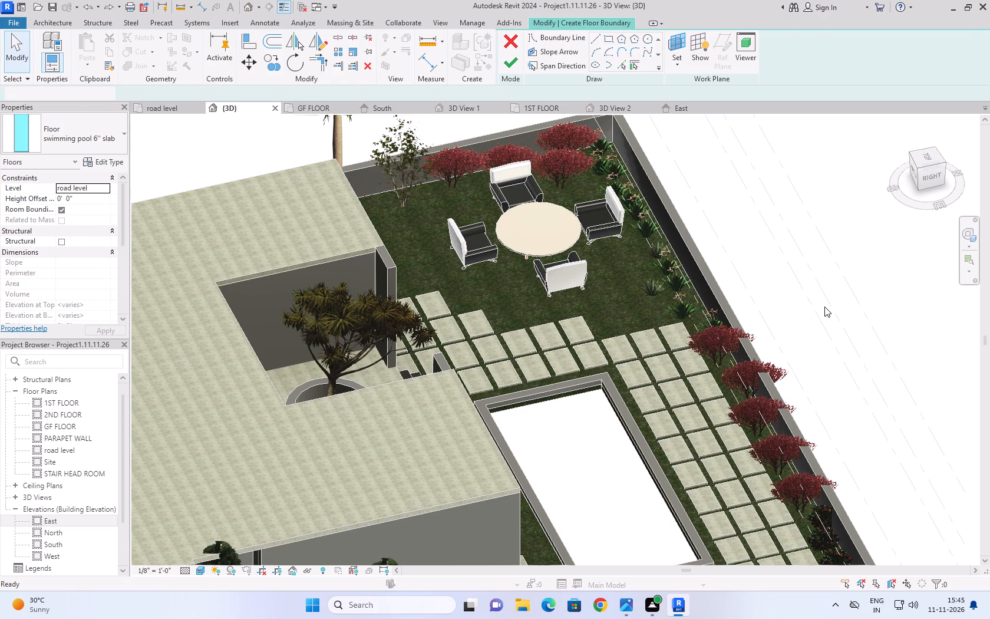
key("ctrl+z")
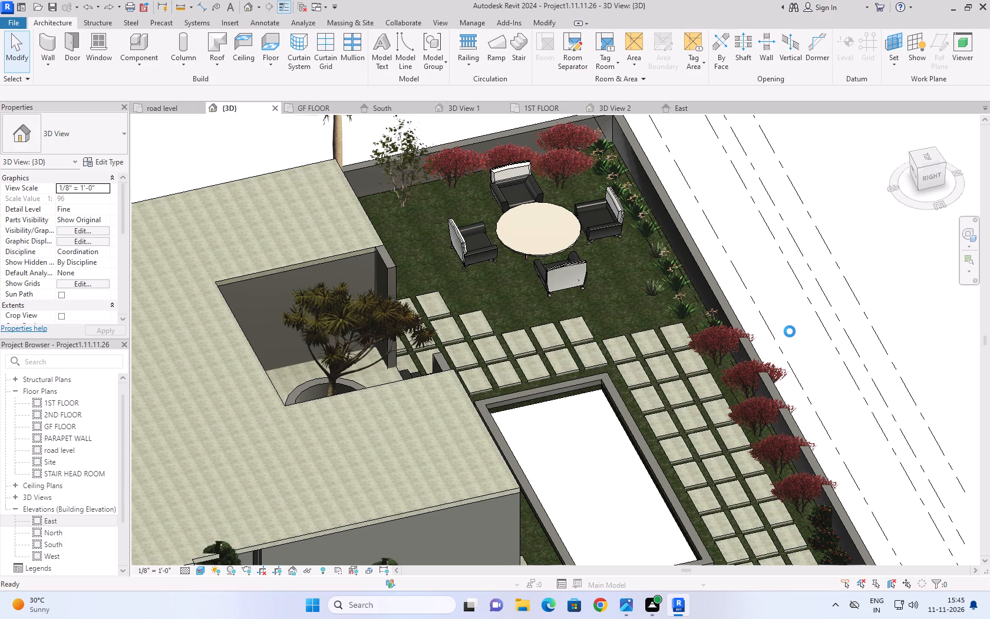
Undo the removal of the in-place pool water block and its earlier height moves.
key("ctrl+z")
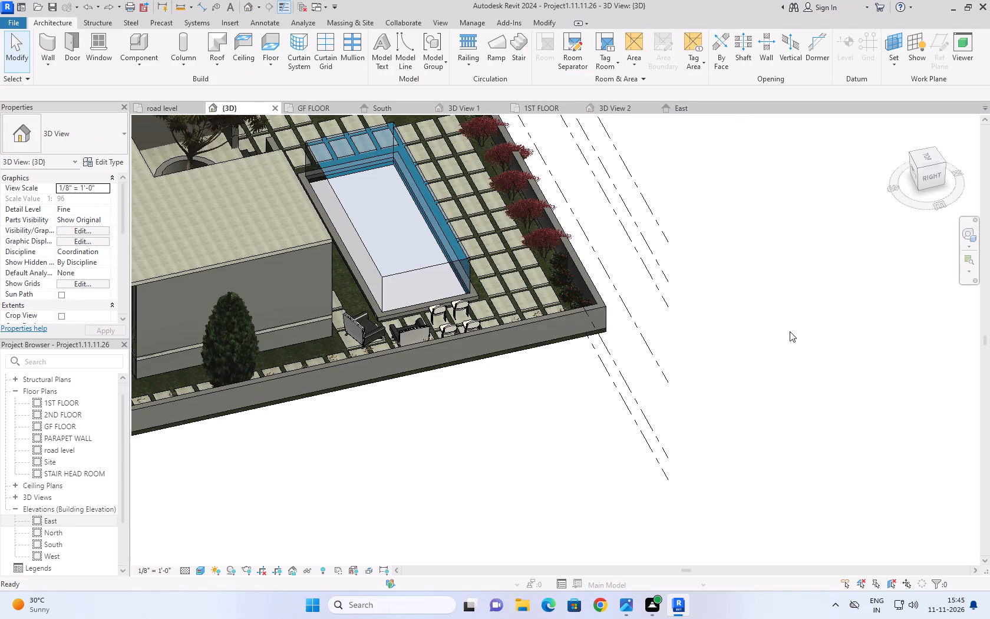
key("ctrl+z")
key("ctrl+z")
key("ctrl+z")
key("ctrl+z")
key("ctrl+z")
key("ctrl+z")
key("ctrl+z")
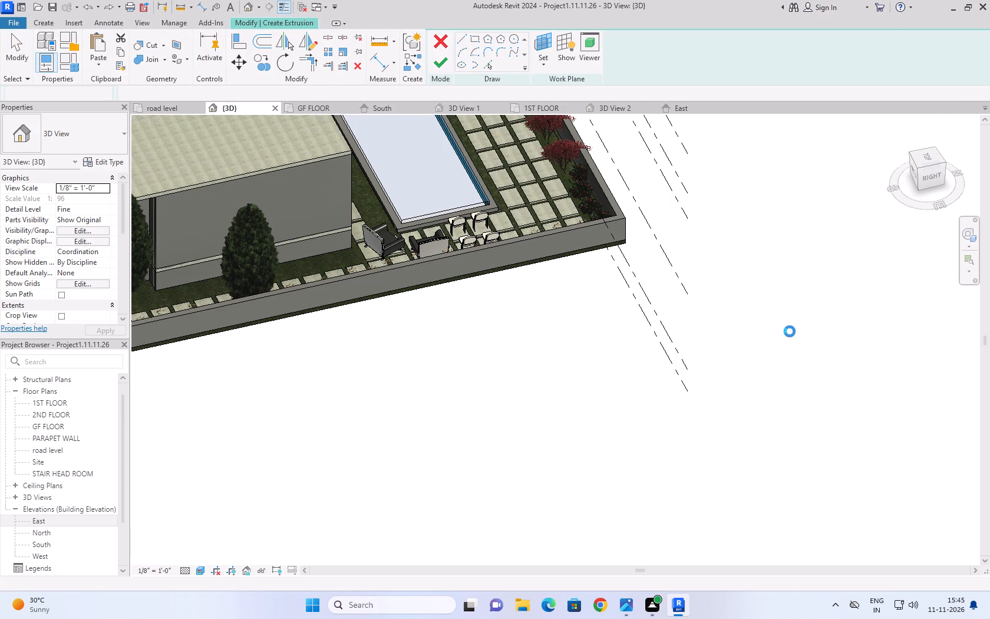
Undo the pool water extrusion, its sketch and the start of the in-place Casework family.
key("ctrl+z")
key("ctrl+z")
scroll(788, 334, "down", 4)
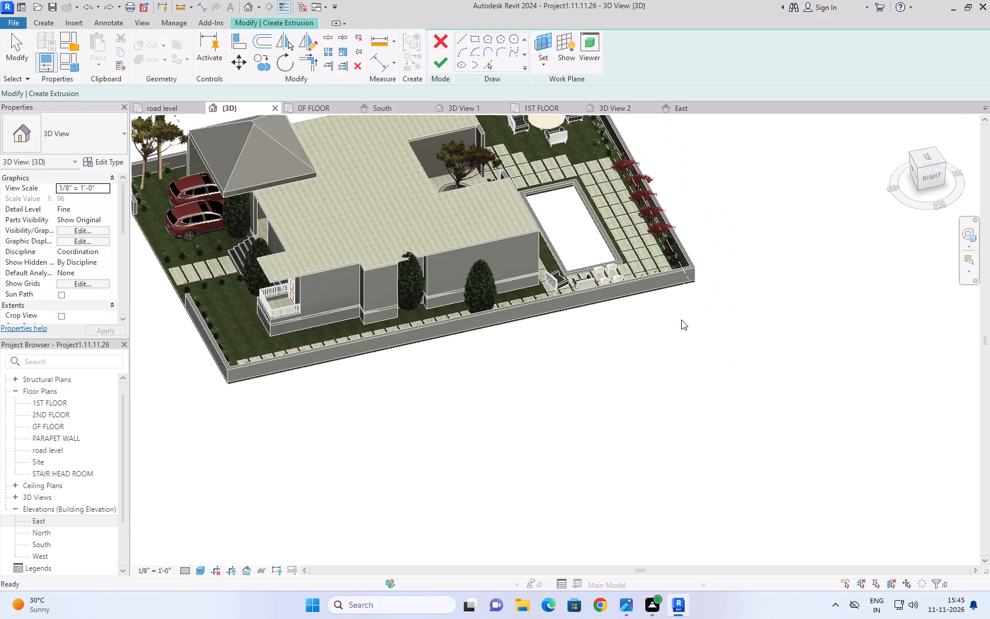
key("ctrl+z")
key("ctrl+z")
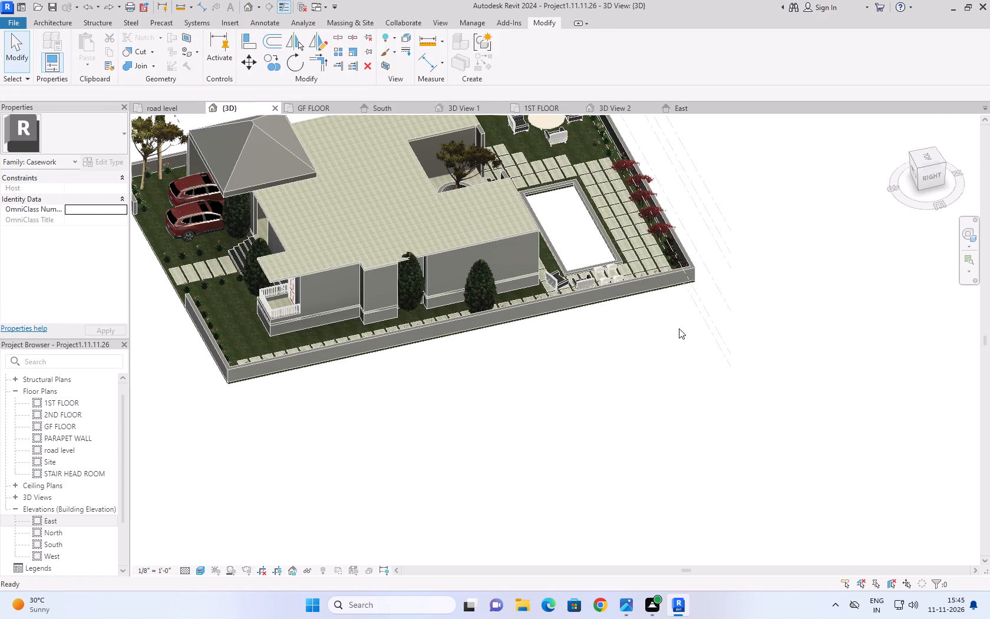
key("ctrl+z")
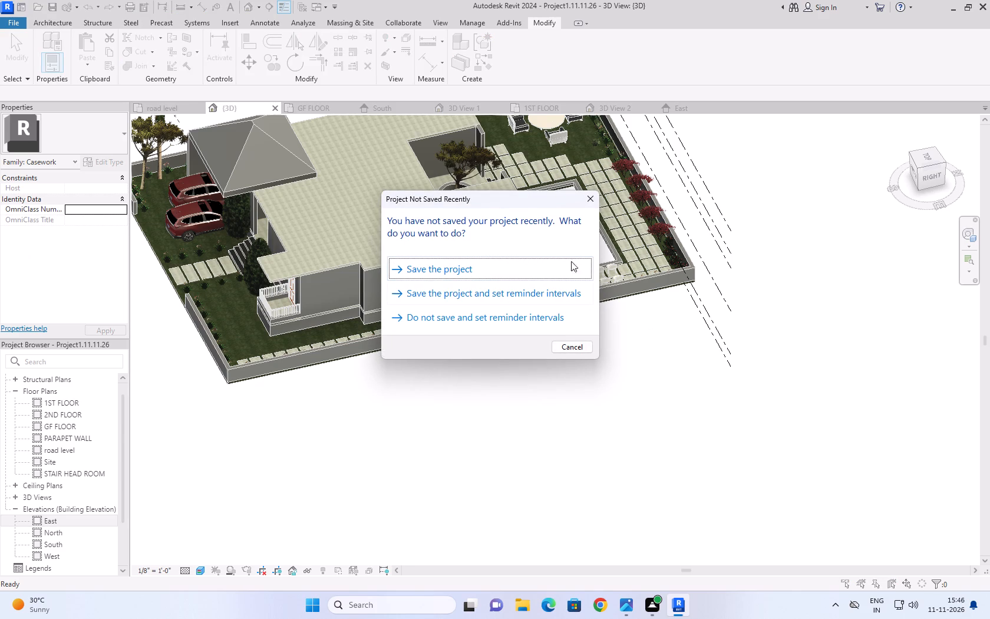
Save the project.
left_click(539, 267)
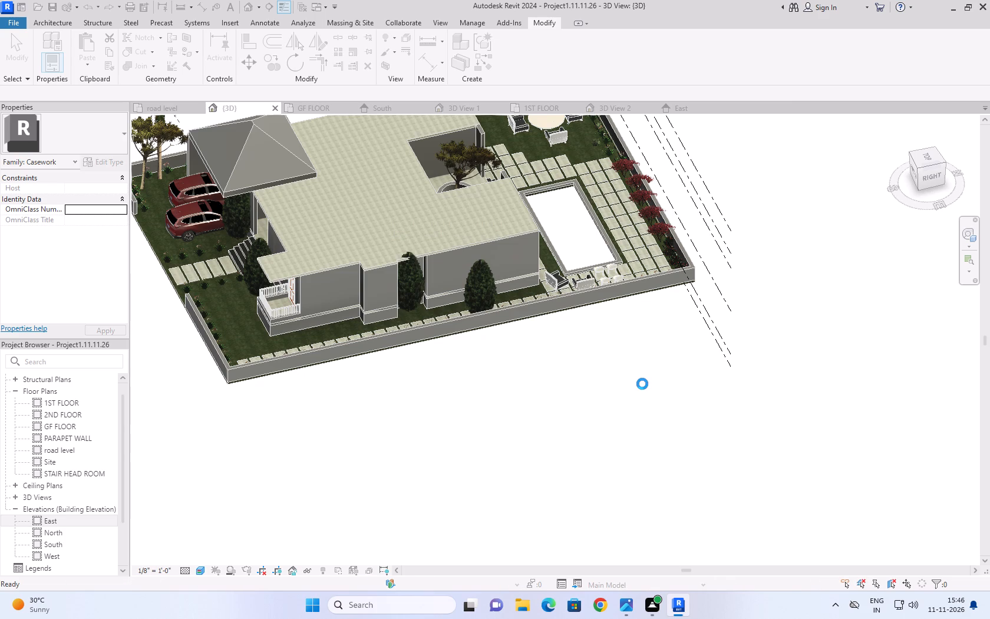
Undo the removal of the pool's earlier in-place block, bringing it back into the pool opening.
key("ctrl+z")
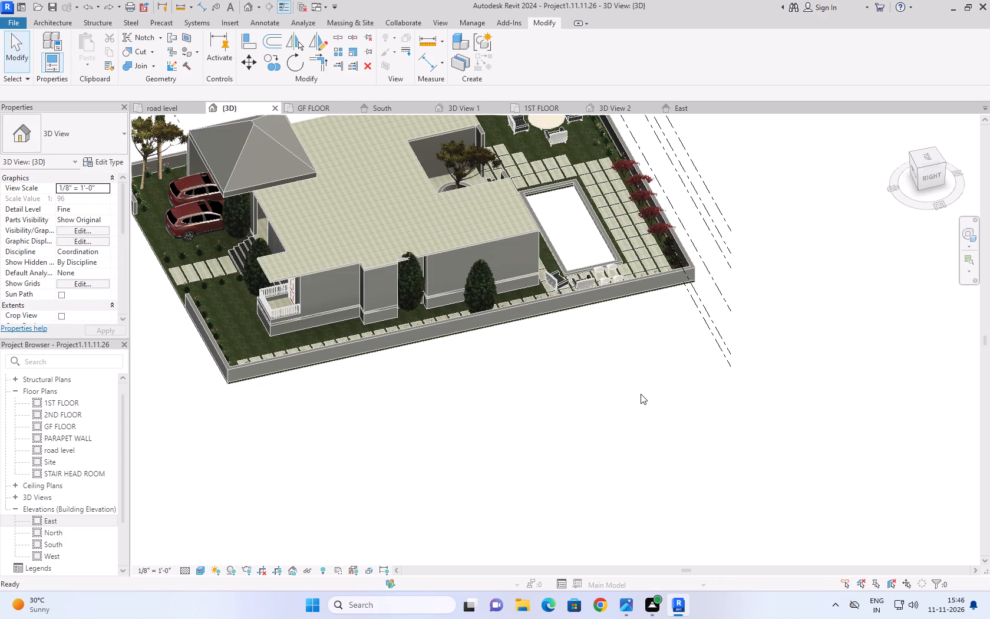
key("ctrl+z")
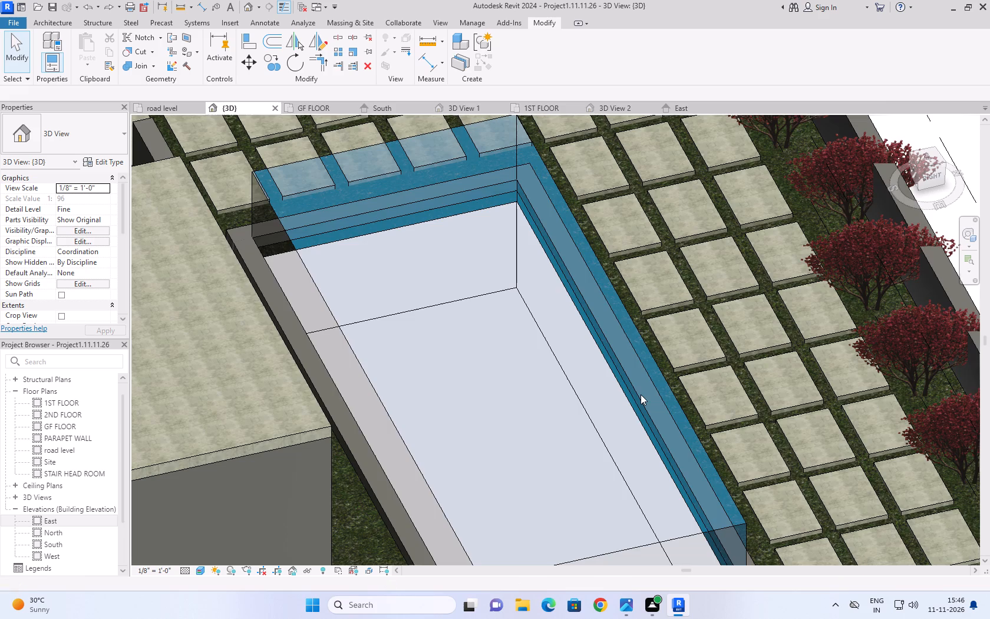
key("ctrl+z")
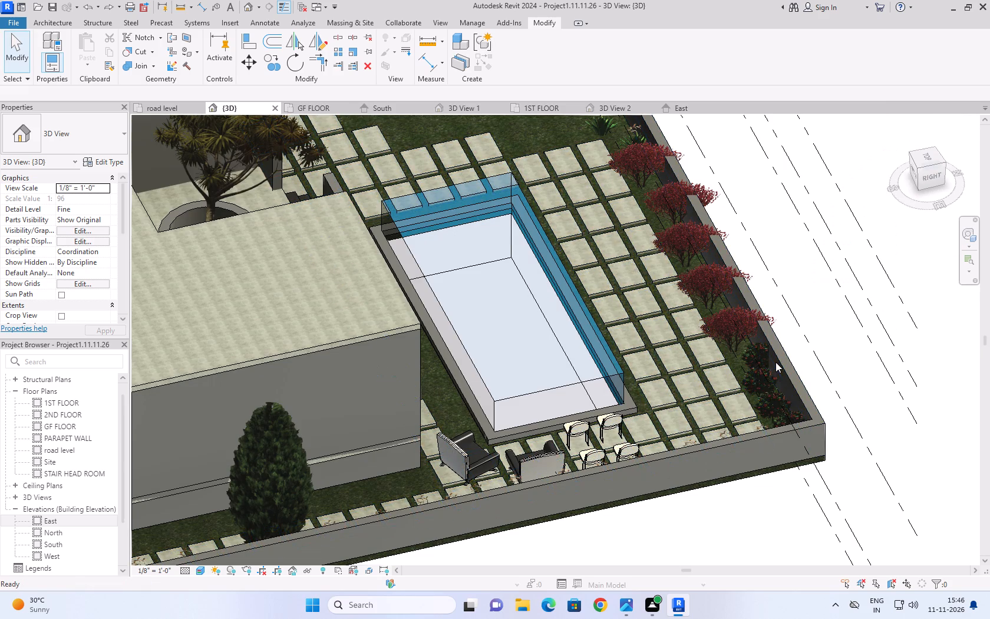
Undo the successive height moves of the in-place block in the swimming pool.
key("ctrl+z")
key("ctrl+z")
key("ctrl+z")
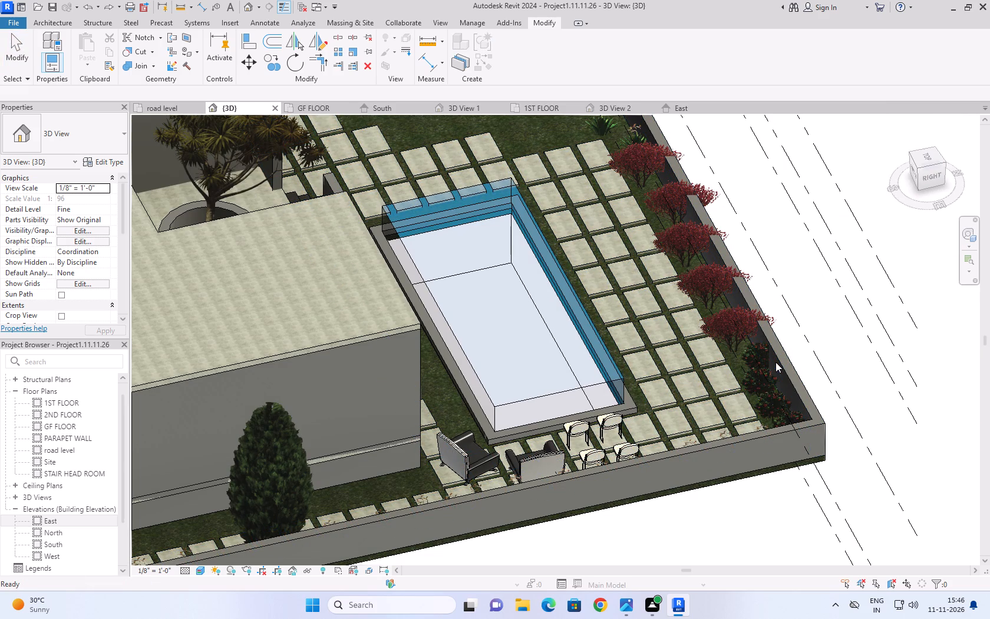
key("ctrl+z")
key("ctrl+z")
key("ctrl+z")
key("ctrl+z")
key("ctrl+z")
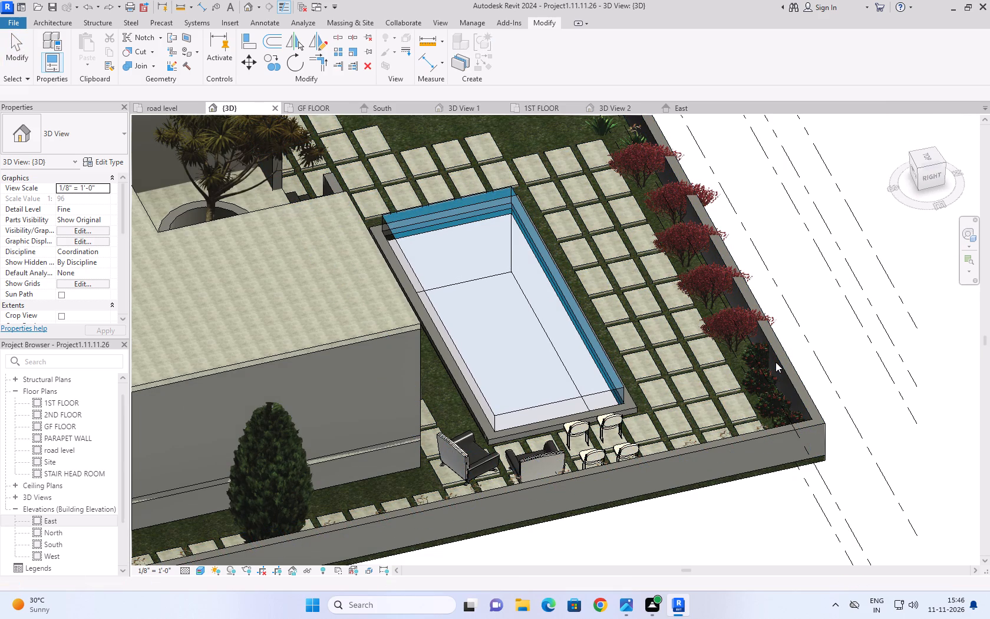
key("ctrl+z")
key("ctrl+z")
key("ctrl+z")
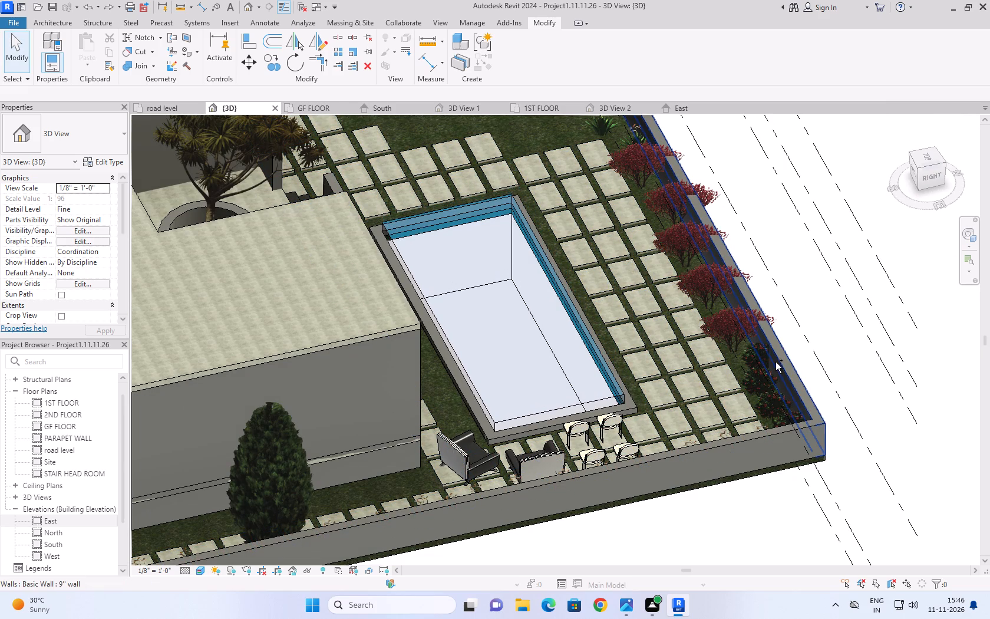
key("ctrl+z")
key("ctrl+z")
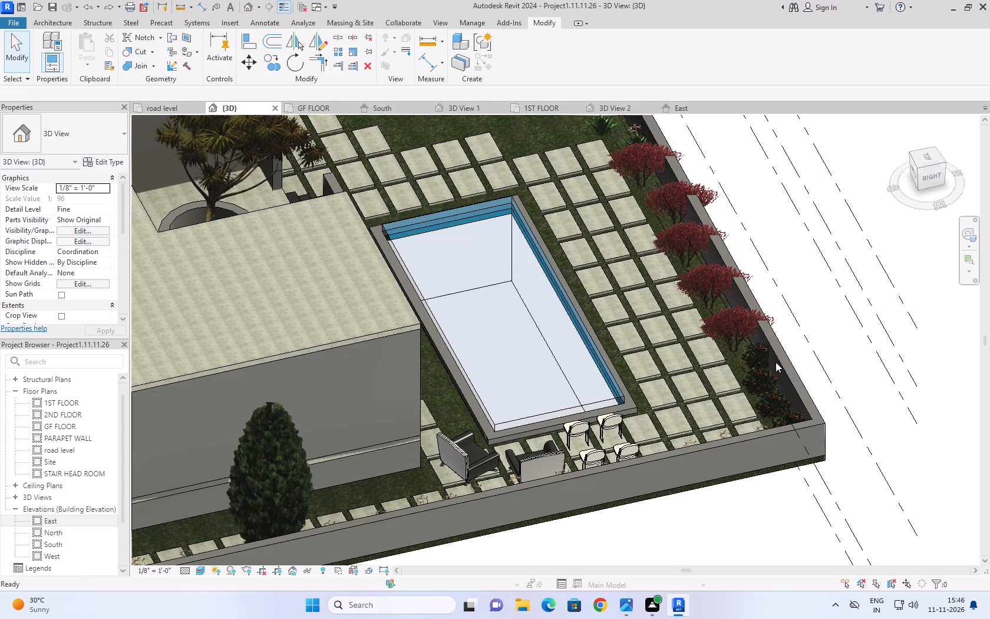
key("ctrl+z")
key("ctrl+z")
key("ctrl+z")
key("ctrl+z")
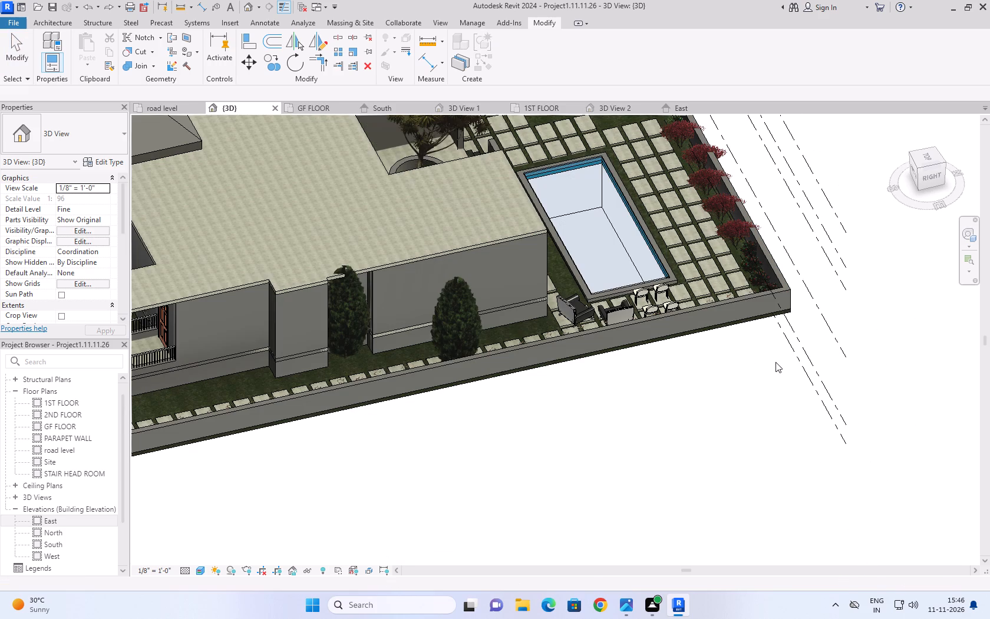
key("ctrl+z")
key("ctrl+z")
key("ctrl+z")
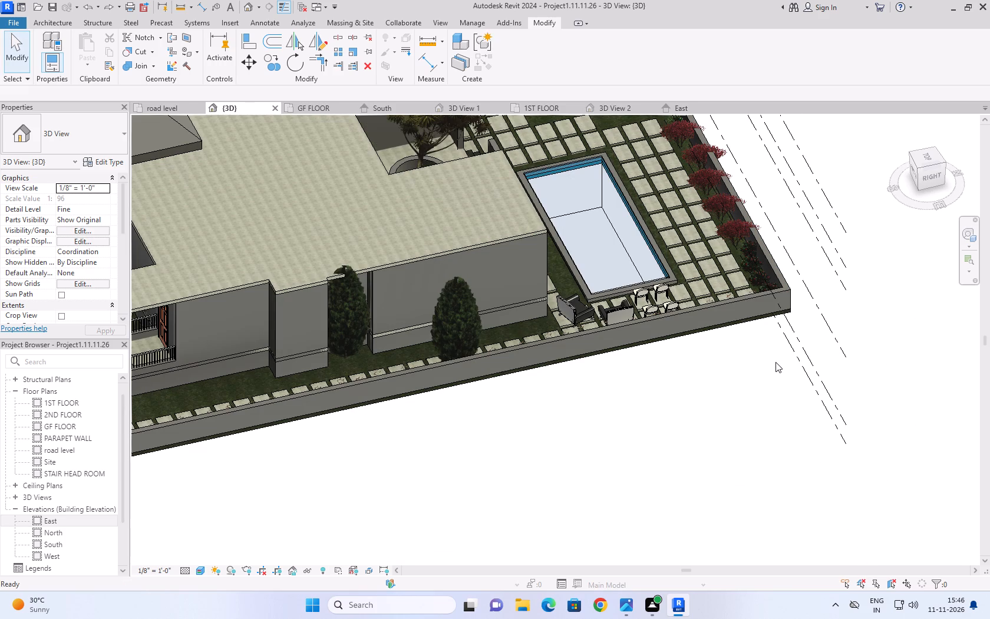
key("ctrl+z")
key("ctrl+z")
key("ctrl+z")
key("ctrl+z")
key("ctrl+z")
key("ctrl+z")
key("ctrl+z")
key("ctrl+z")
key("ctrl+z")
key("ctrl+z")
key("ctrl+z")
key("ctrl+z")
key("ctrl+z")
key("ctrl+z")
key("ctrl+z")
key("ctrl+z")
key("ctrl+z")
key("ctrl+z")
key("ctrl+z")
key("ctrl+z")
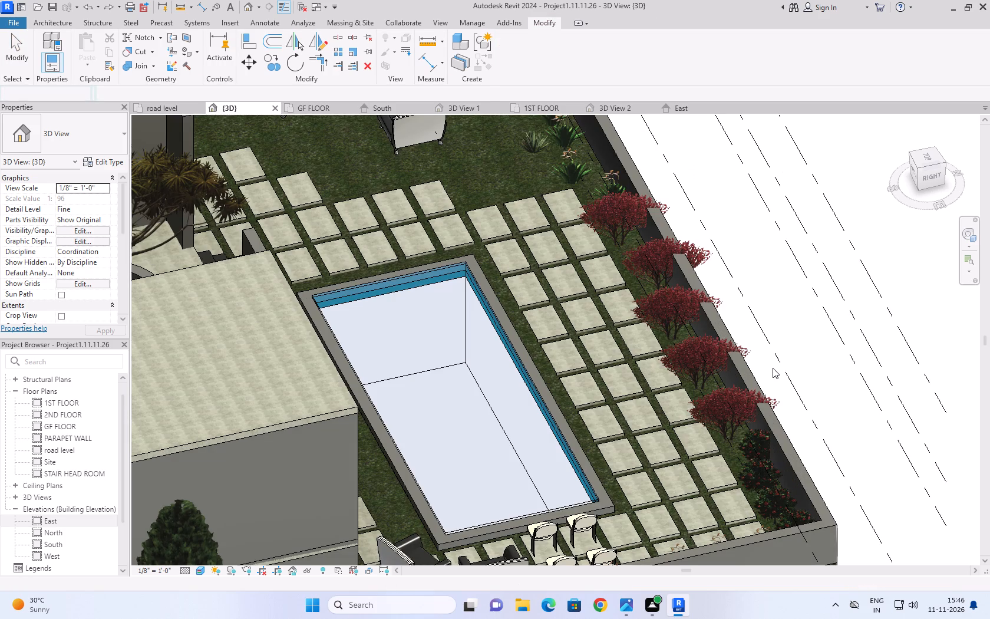
Undo the pool block's creation and the preceding pool edits, back to the version with the blue swimming pool slab.
key("ctrl+z")
key("ctrl+z")
key("ctrl+z")
key("ctrl+z")
key("ctrl+z")
key("ctrl+z")
key("ctrl+z")
key("ctrl+z")
key("ctrl+z")
key("ctrl+z")
key("ctrl+z")
key("ctrl+z")
key("ctrl+z")
key("ctrl+z")
key("ctrl+z")
key("ctrl+z")
key("ctrl+z")
key("ctrl+z")
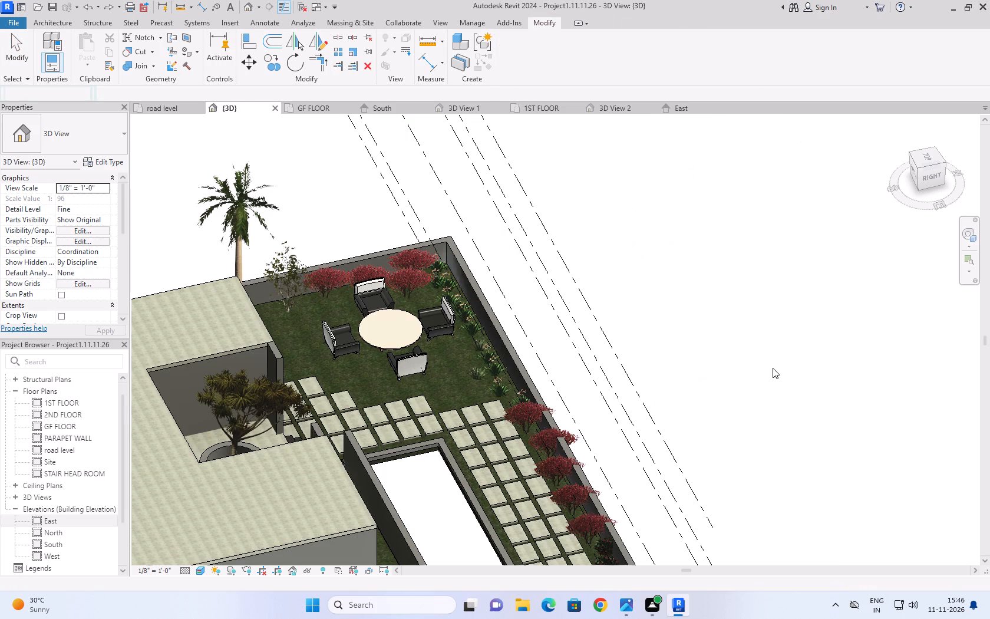
Examine the restored swimming pool slab and its edge walls in the angled, top and home 3D views.
scroll(741, 318, "down", 3)
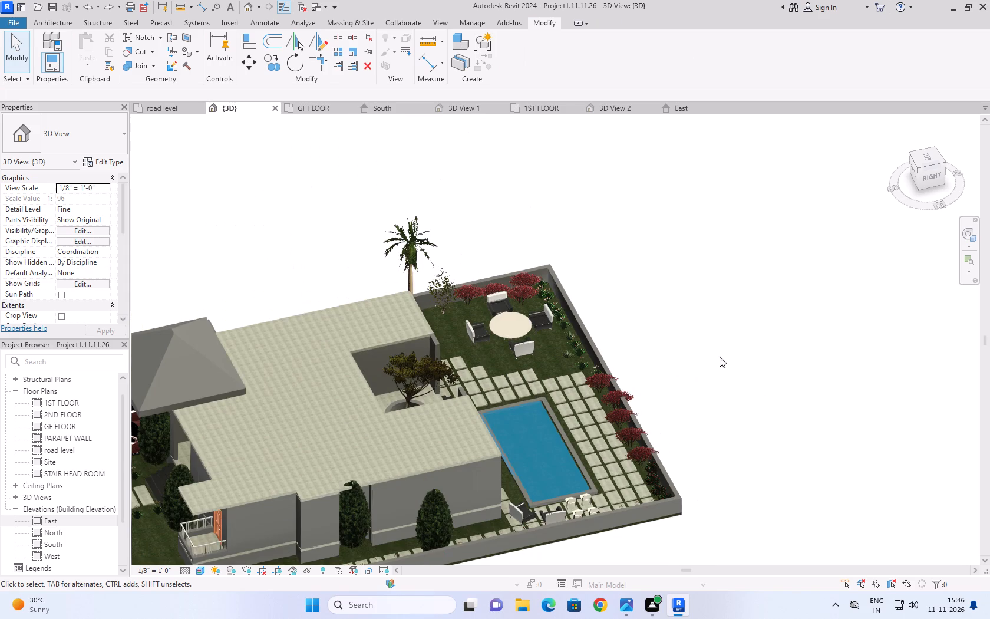
scroll(578, 446, "up", 8)
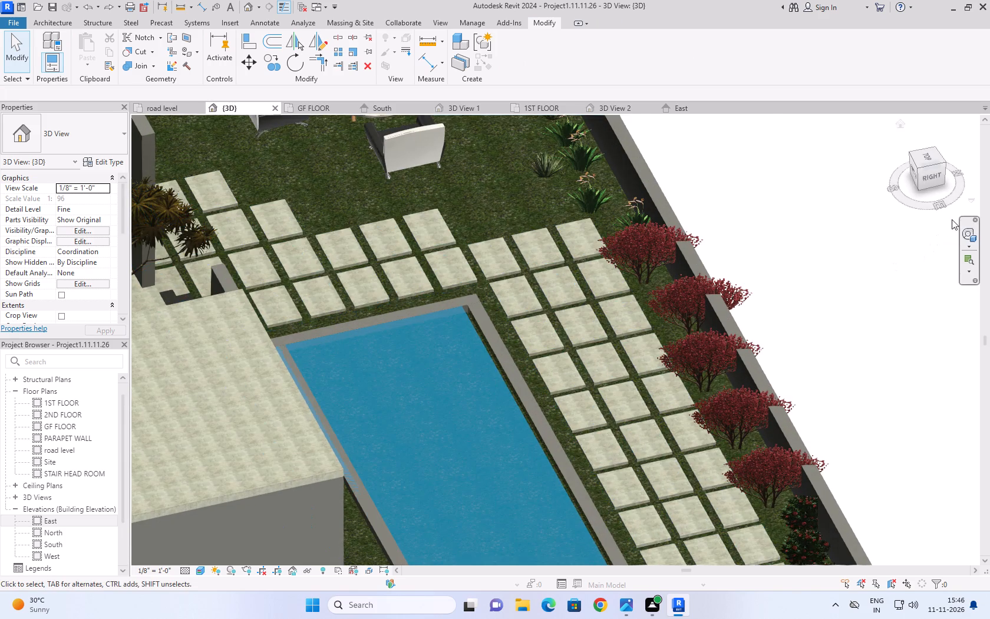
left_click(875, 256)
left_click(890, 231)
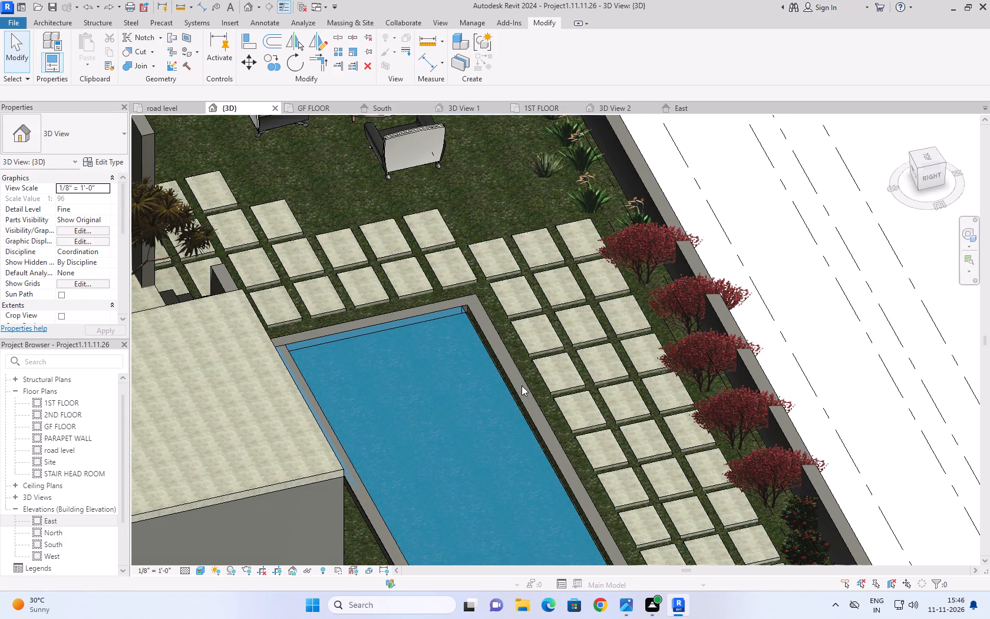
left_click(508, 394)
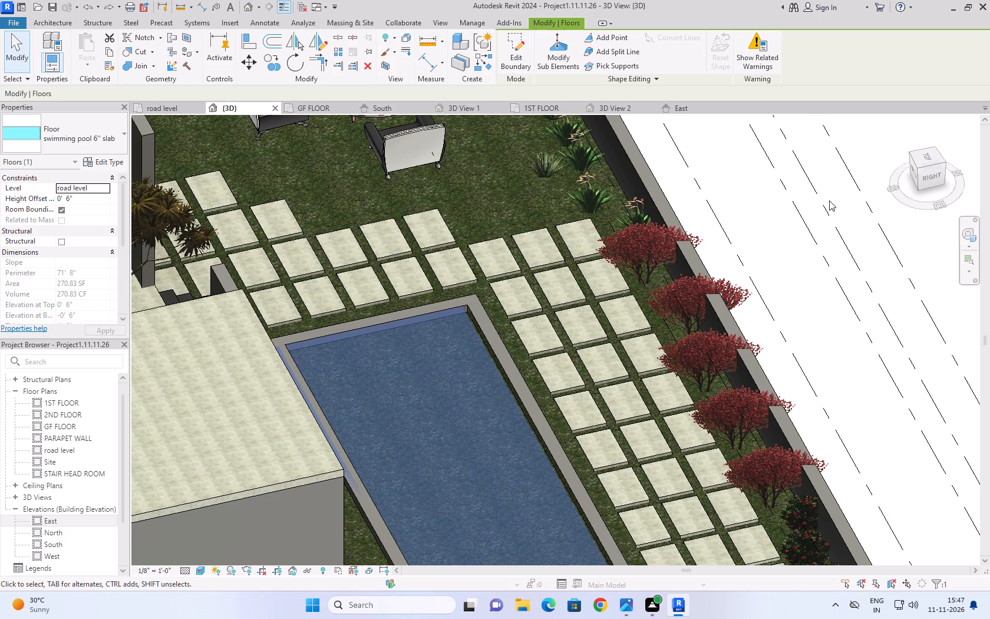
scroll(829, 200, "down", 3)
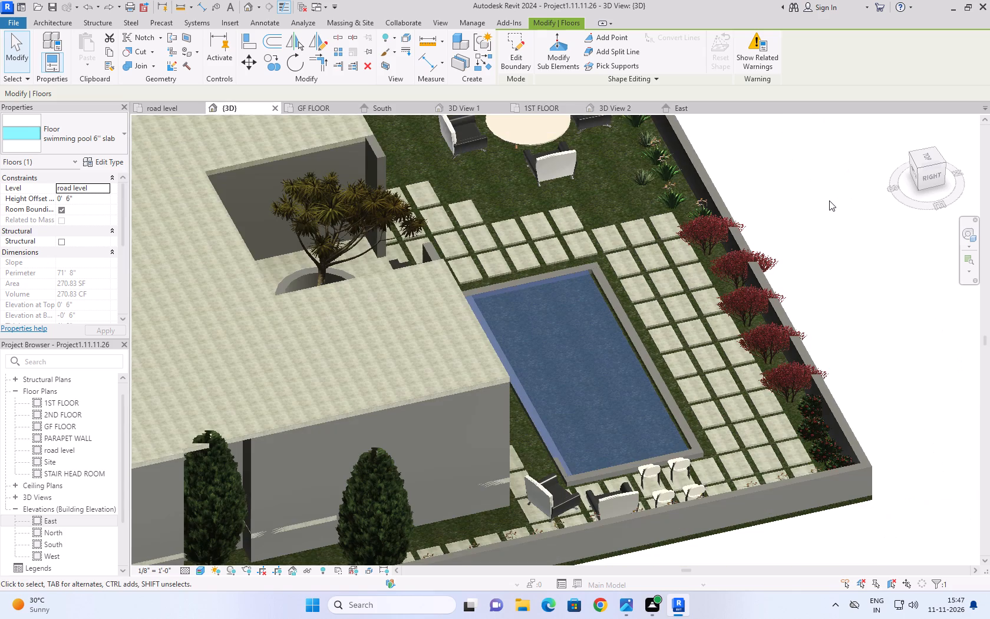
left_click(882, 236)
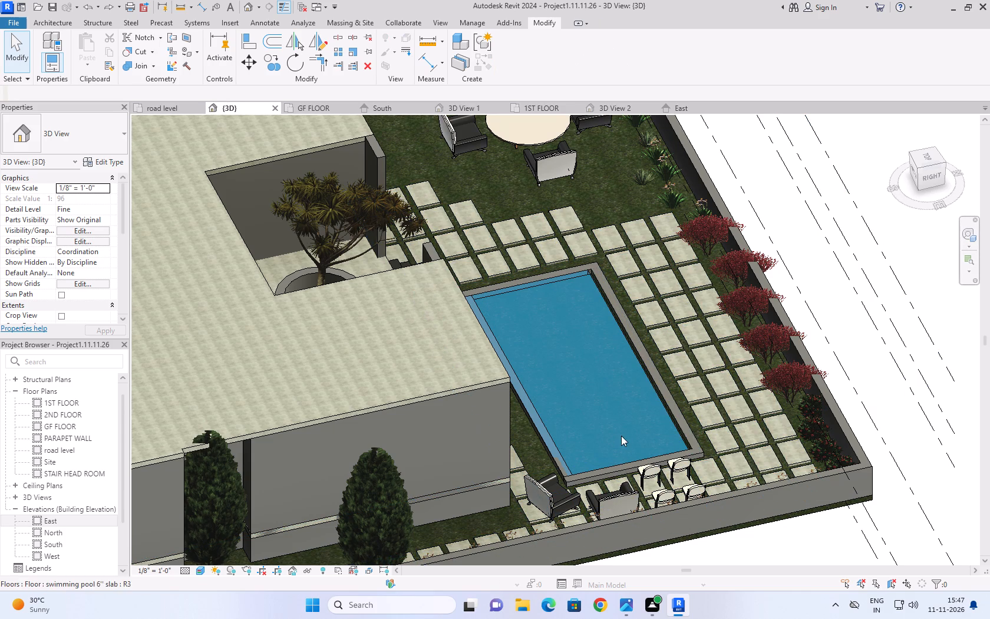
left_click(926, 160)
scroll(593, 416, "up", 3)
scroll(770, 418, "up", 9)
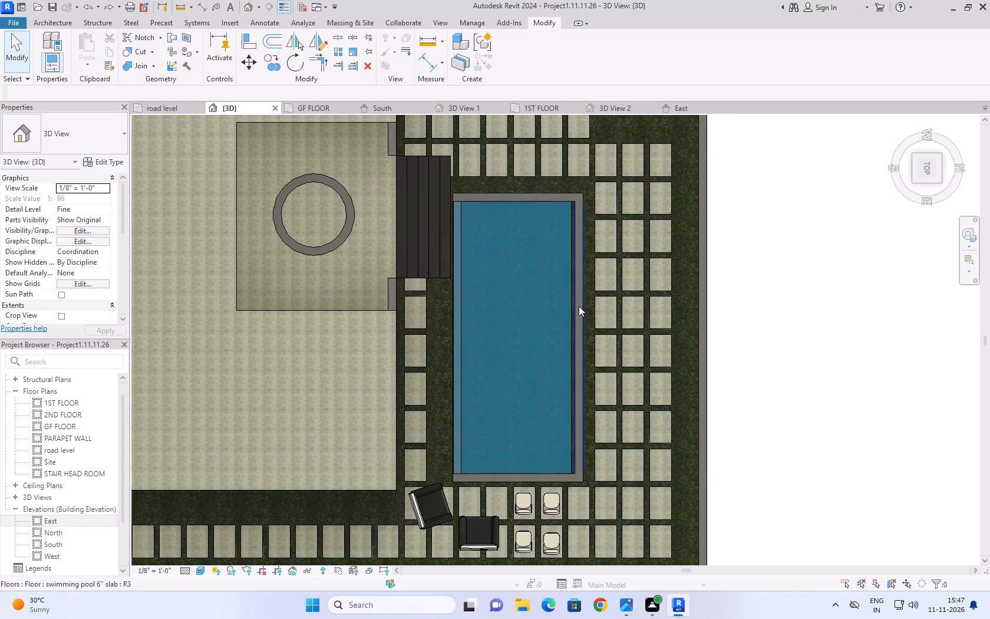
left_click(569, 217)
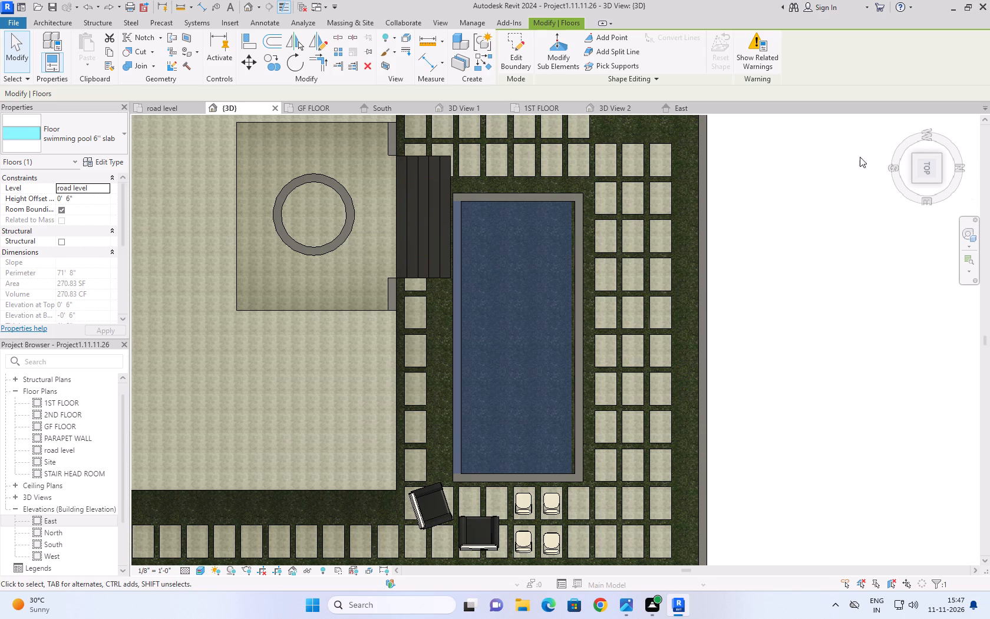
left_click(902, 127)
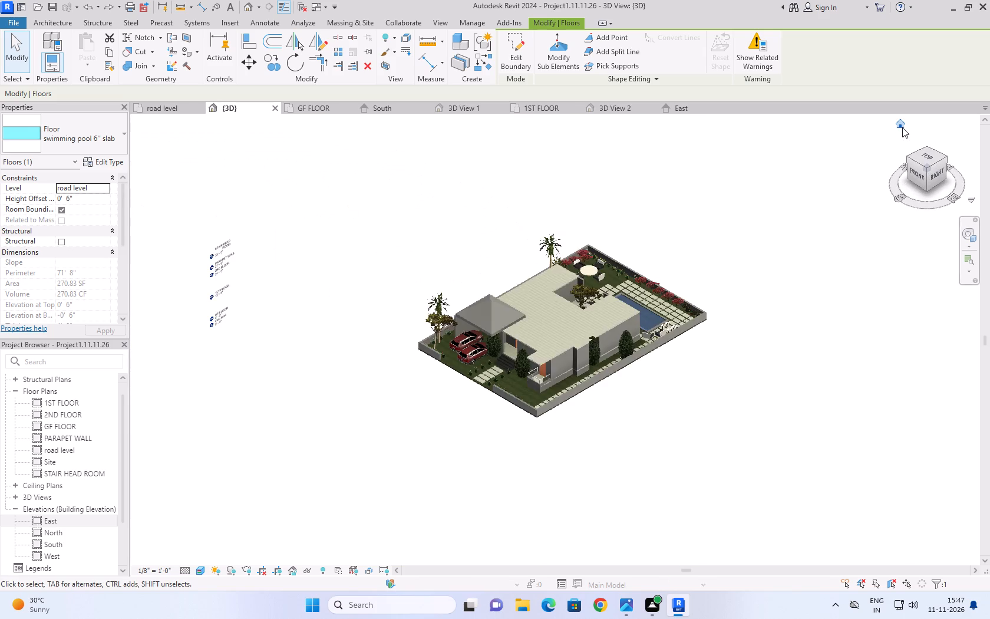
scroll(750, 365, "up", 9)
left_click(841, 449)
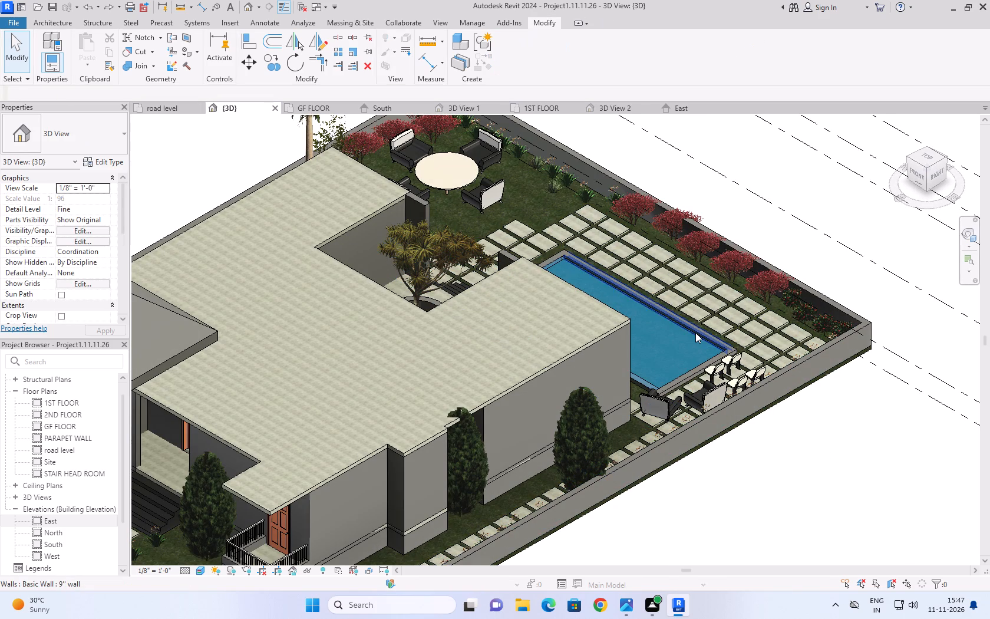
Delete the swimming pool 6'' slab from inside the pool's edge walls.
left_click(695, 338)
key("Delete")
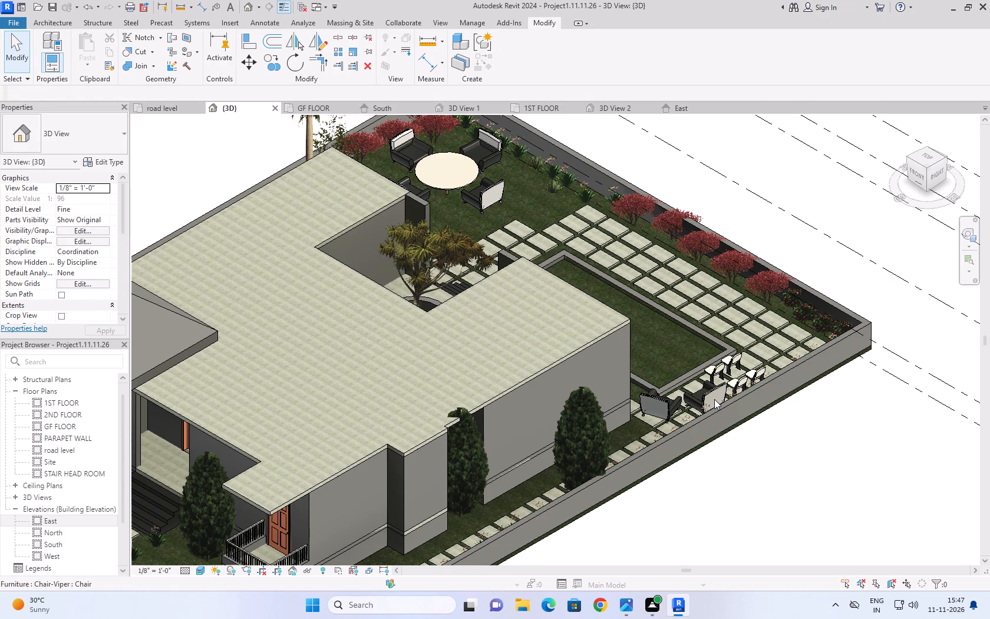
scroll(731, 369, "up", 7)
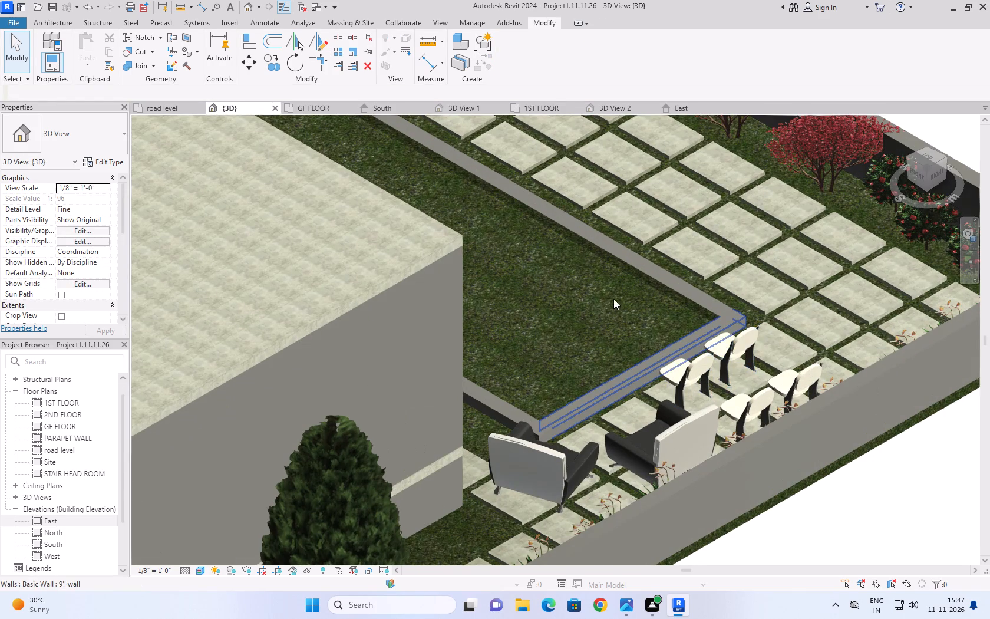
left_click(613, 264)
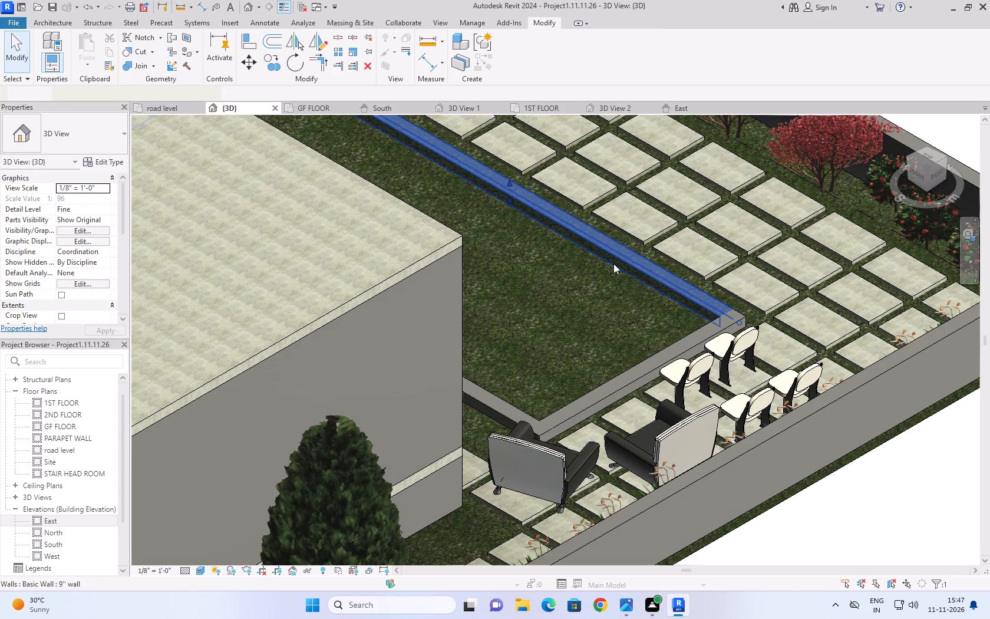
scroll(699, 253, "down", 5)
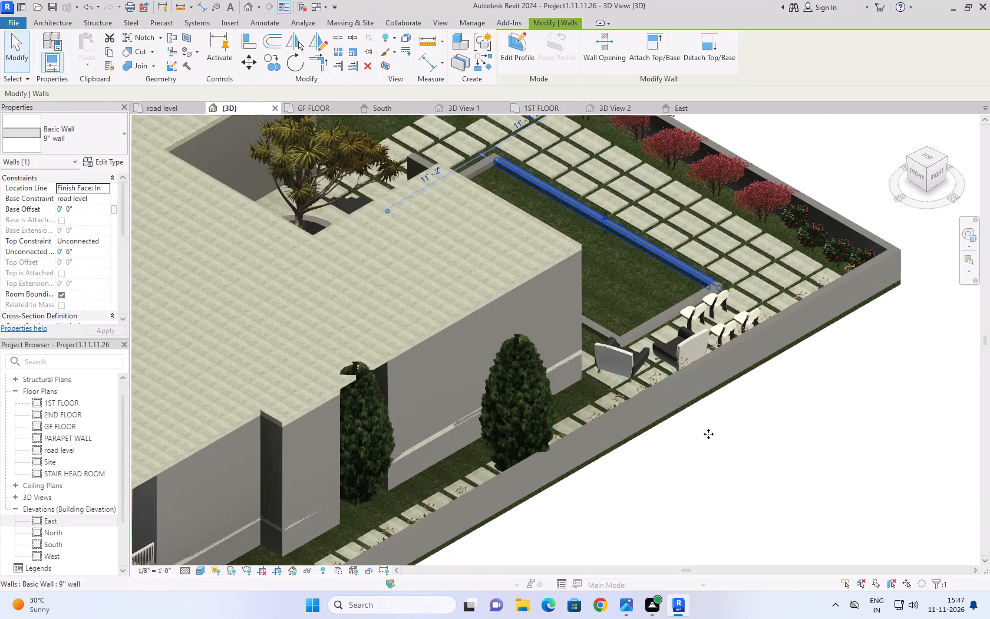
left_click(709, 442)
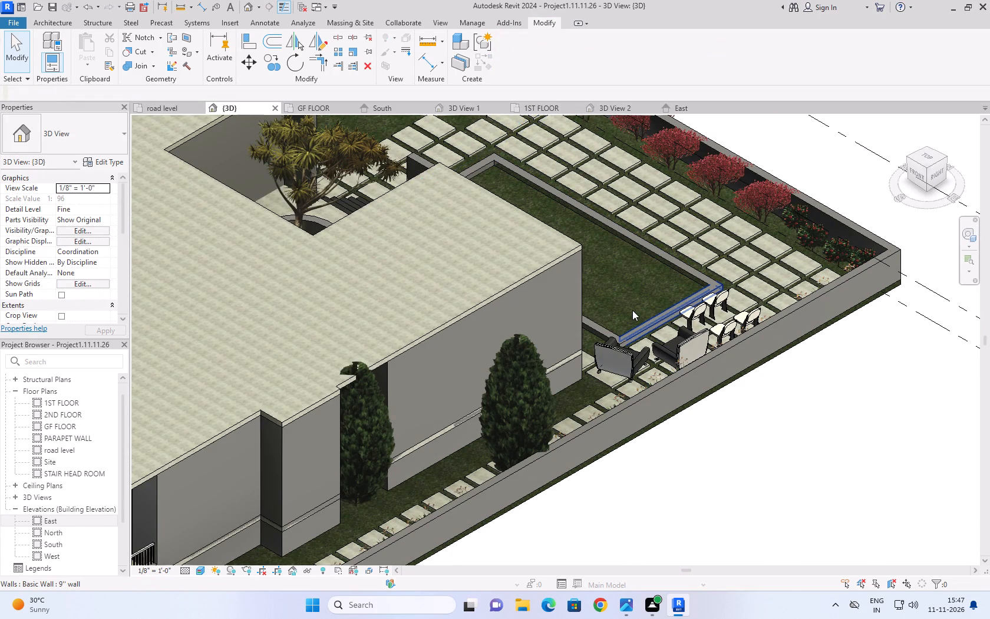
scroll(773, 304, "down", 5)
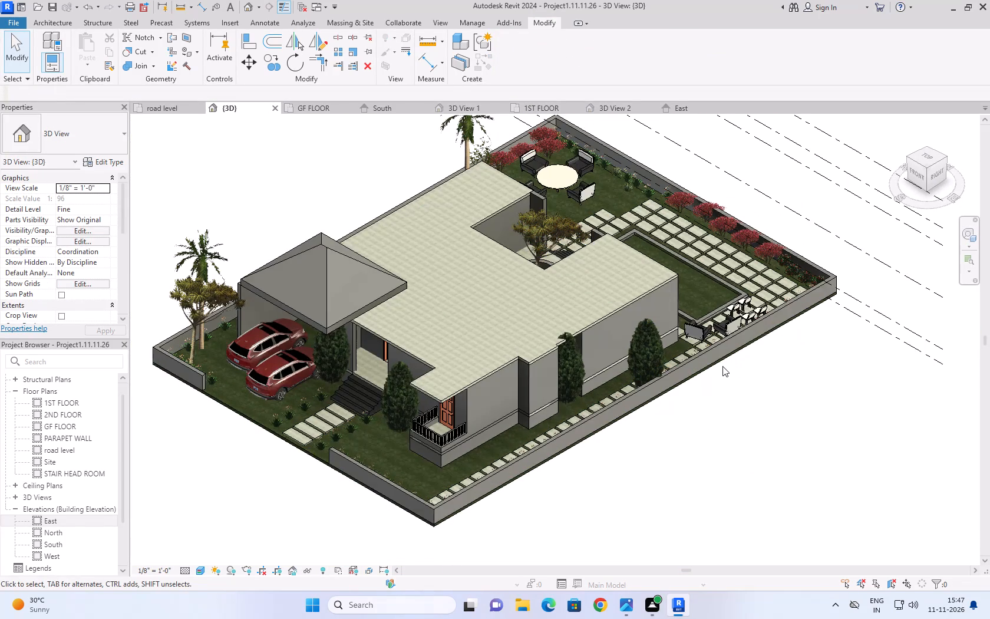
Edit the road level slab 6'' boundary, adding a rectangular opening about 10'-5'' by 25'-0'' along the pool walls' inner faces.
left_click(721, 364)
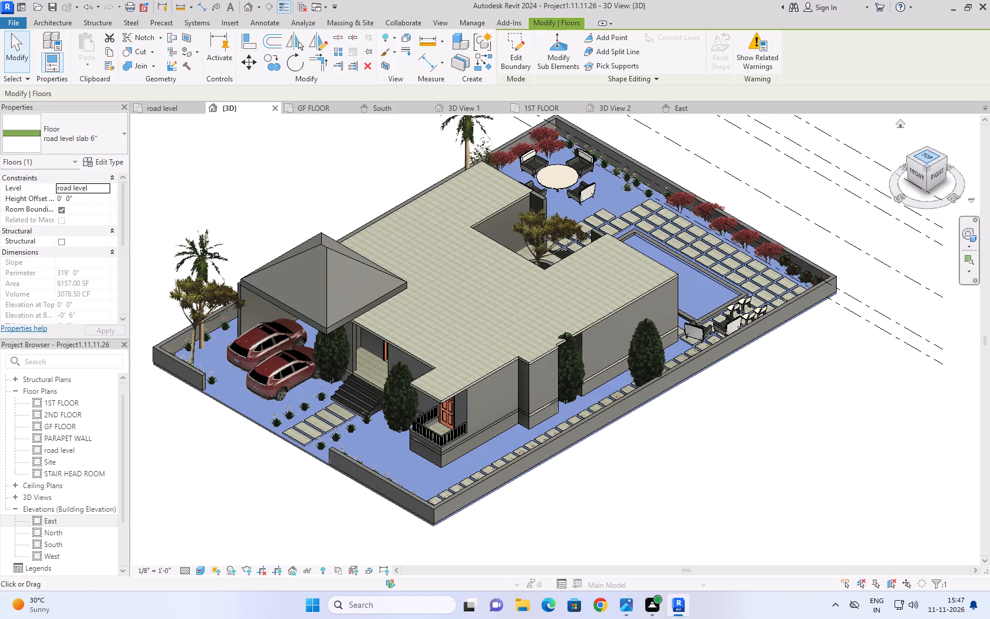
left_click(926, 159)
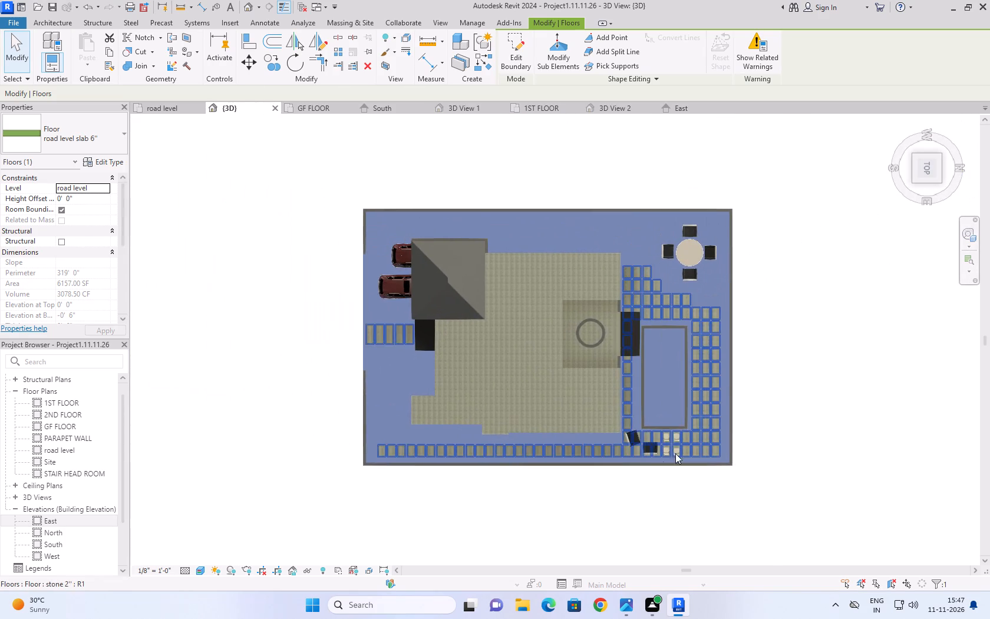
scroll(695, 434, "up", 8)
middle_click_drag(659, 275, 610, 387)
scroll(610, 387, "down", 2)
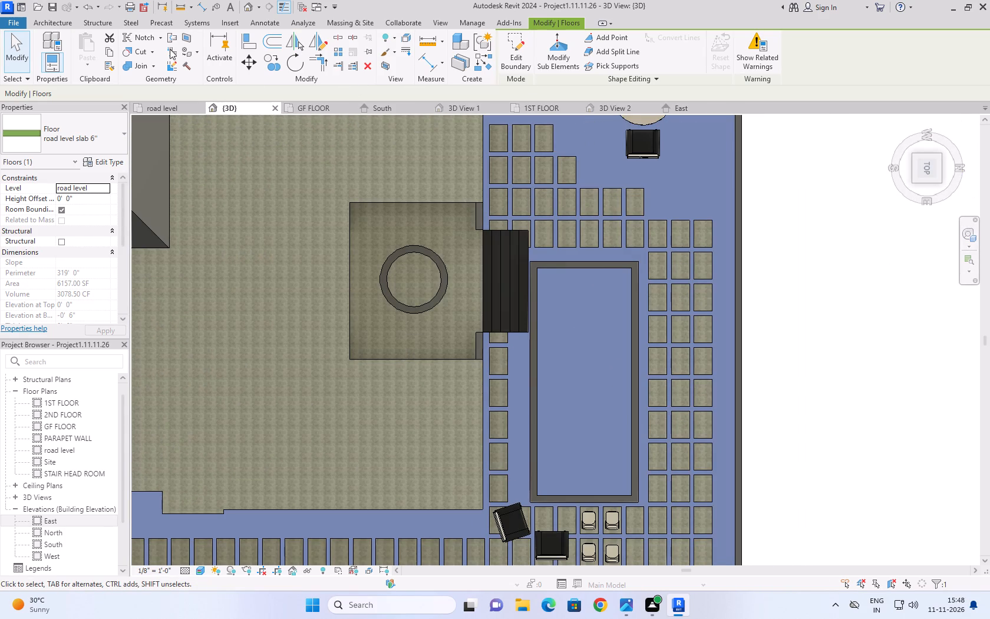
left_click(41, 19)
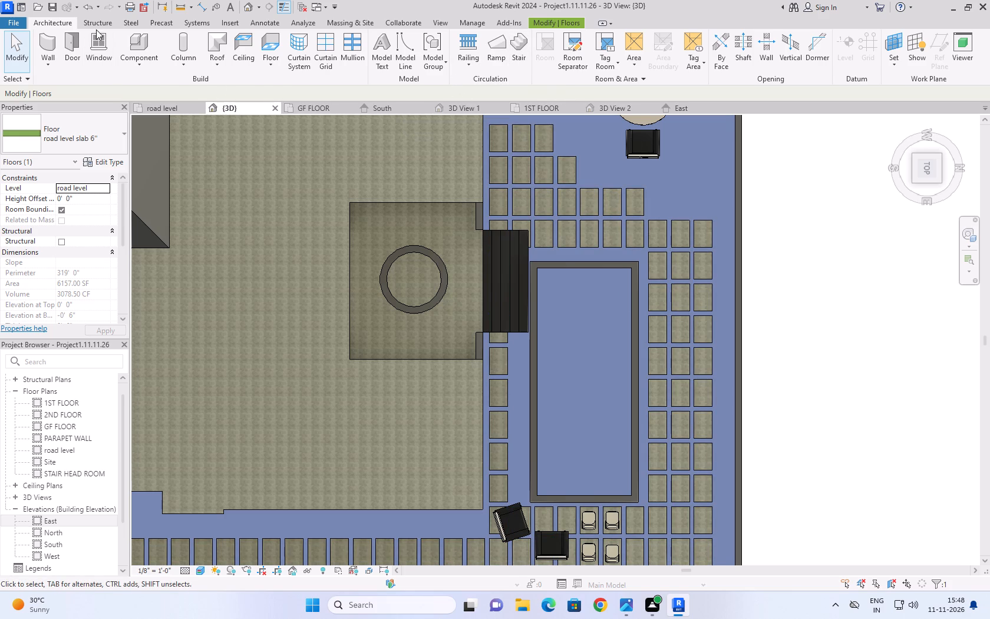
left_click(559, 21)
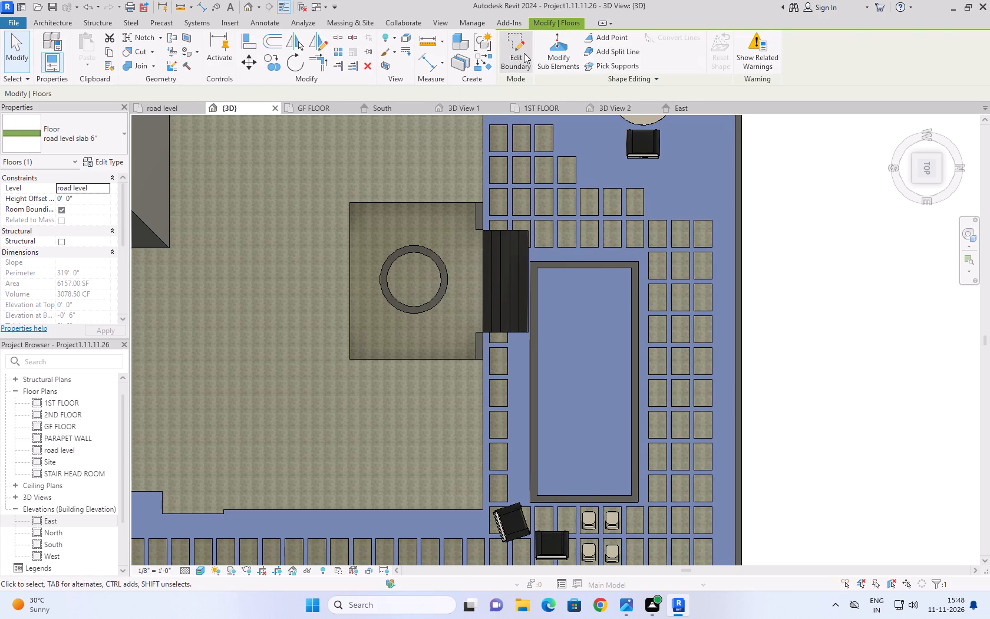
left_click(524, 53)
scroll(643, 241, "down", 1)
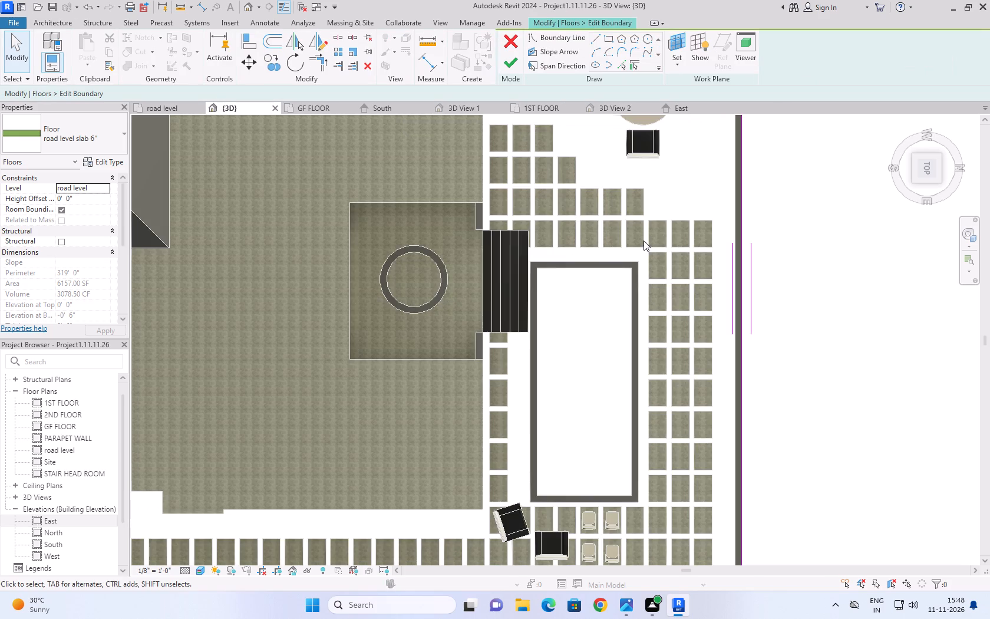
scroll(643, 241, "down", 4)
scroll(608, 309, "up", 2)
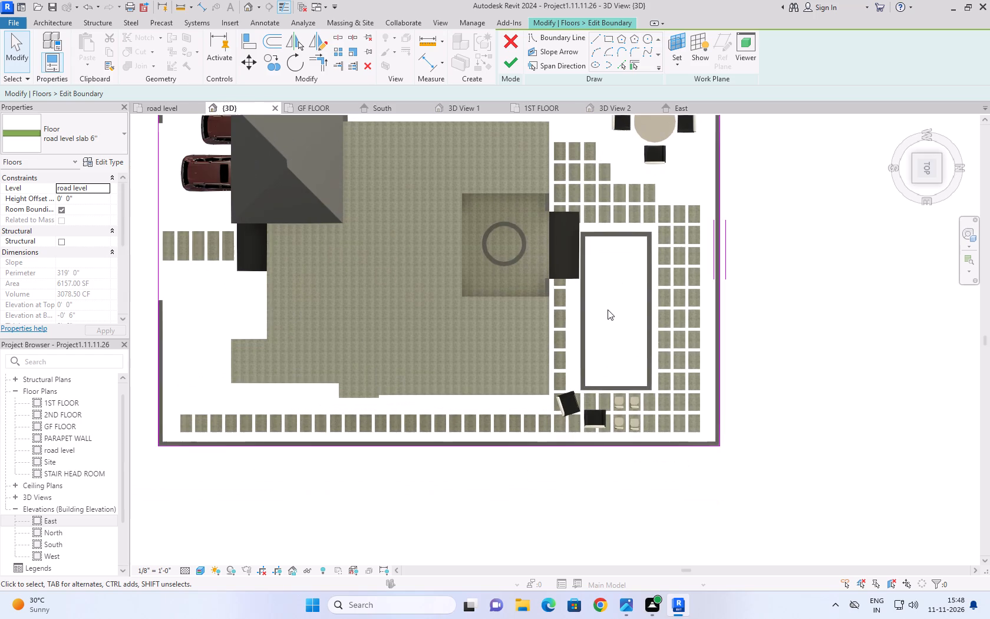
left_click(608, 38)
scroll(596, 266, "up", 4)
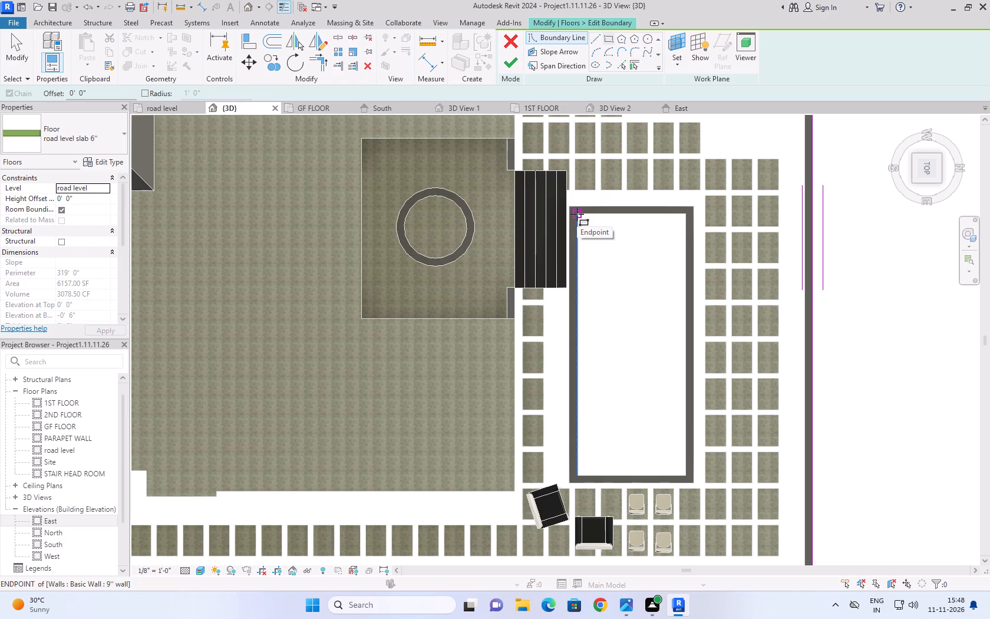
left_click(577, 214)
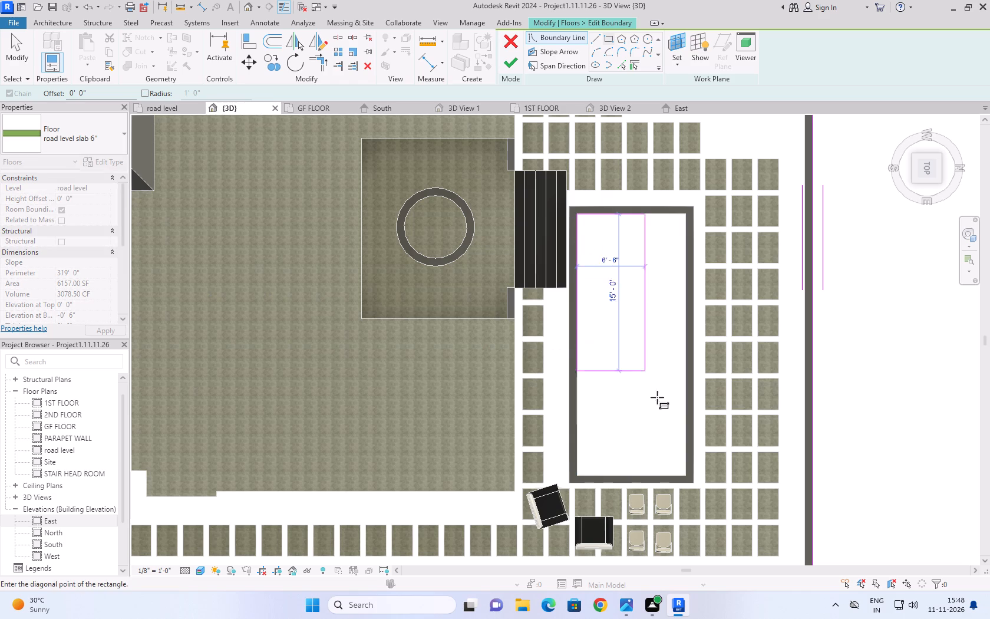
left_click(686, 473)
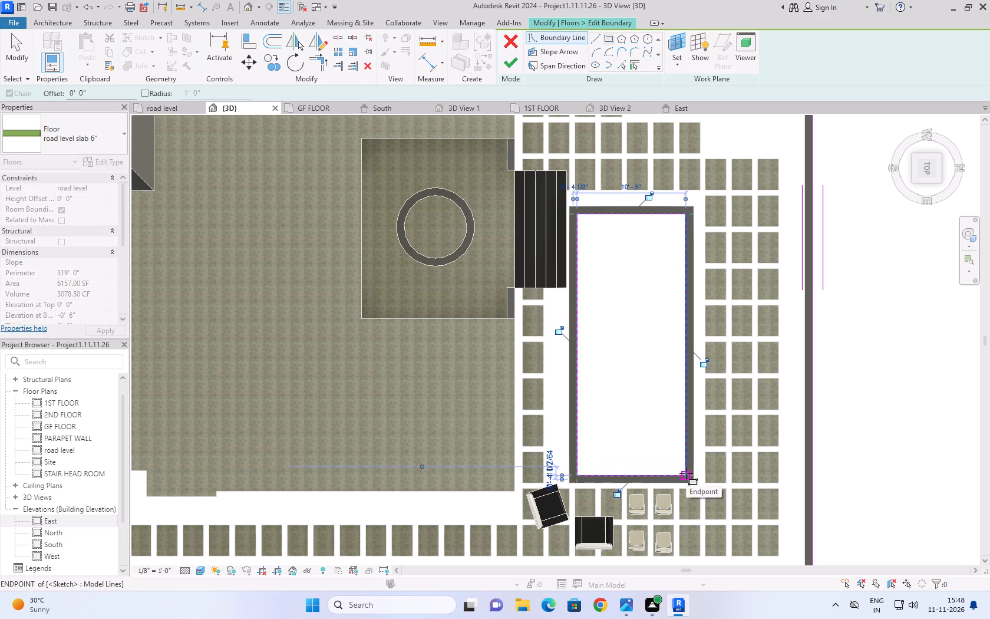
left_click(509, 62)
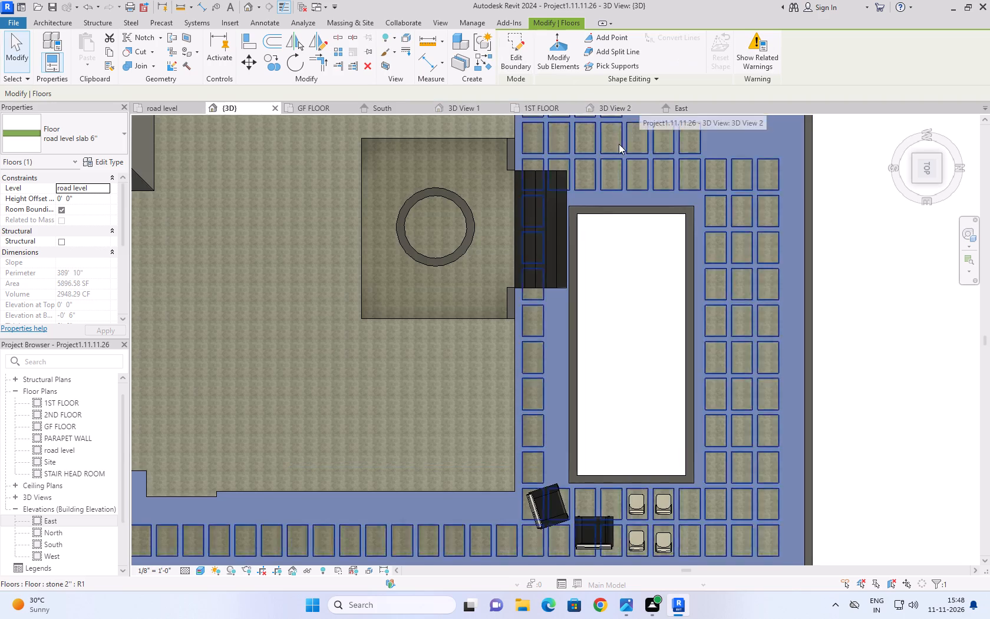
Examine the pool opening cut through the road level slab in the top, home and angled 3D views.
scroll(724, 186, "down", 7)
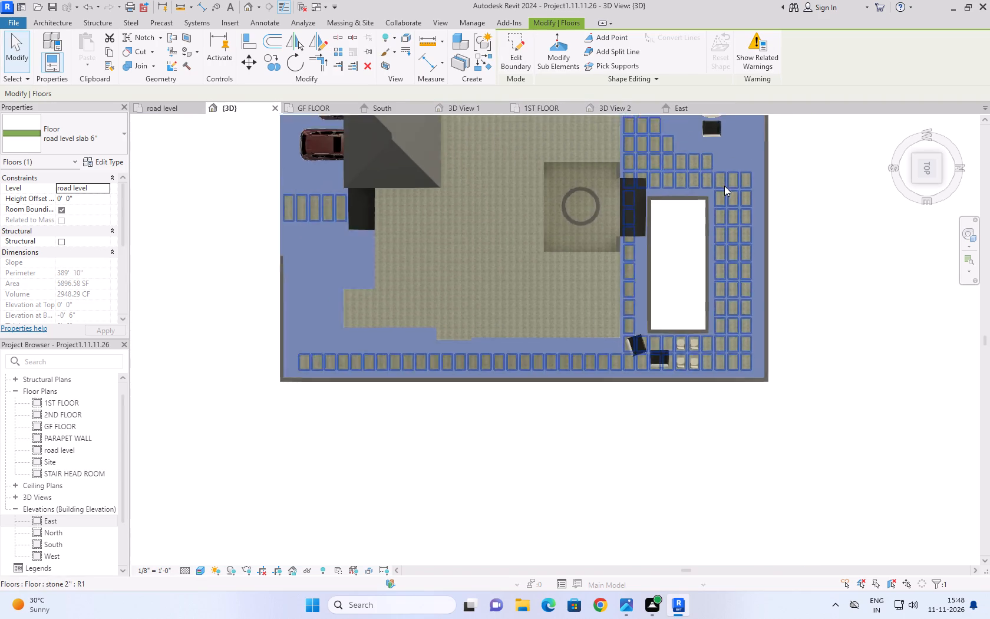
scroll(724, 186, "down", 1)
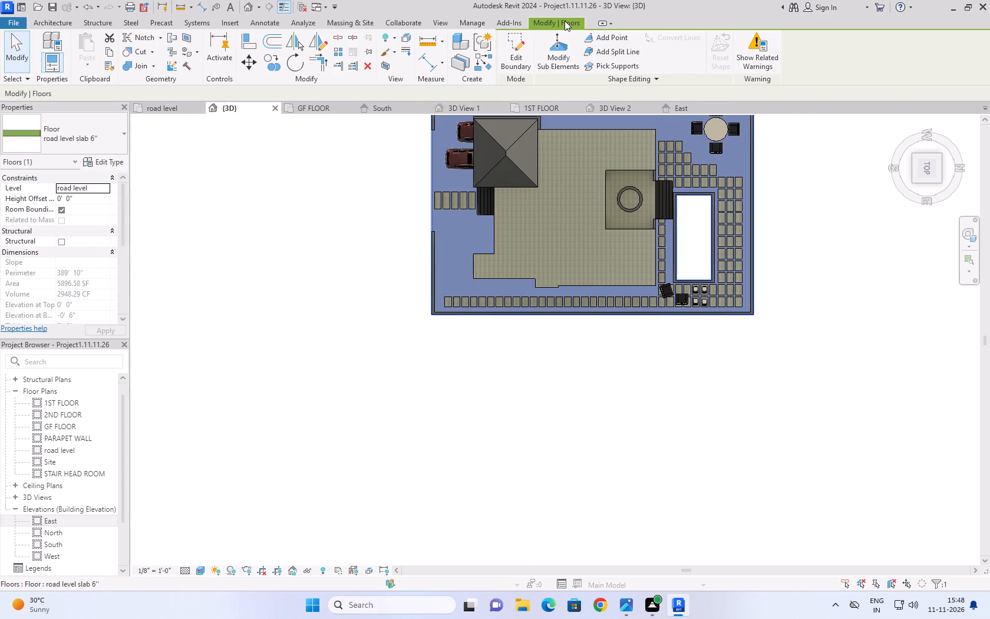
left_click(565, 21)
left_click(20, 38)
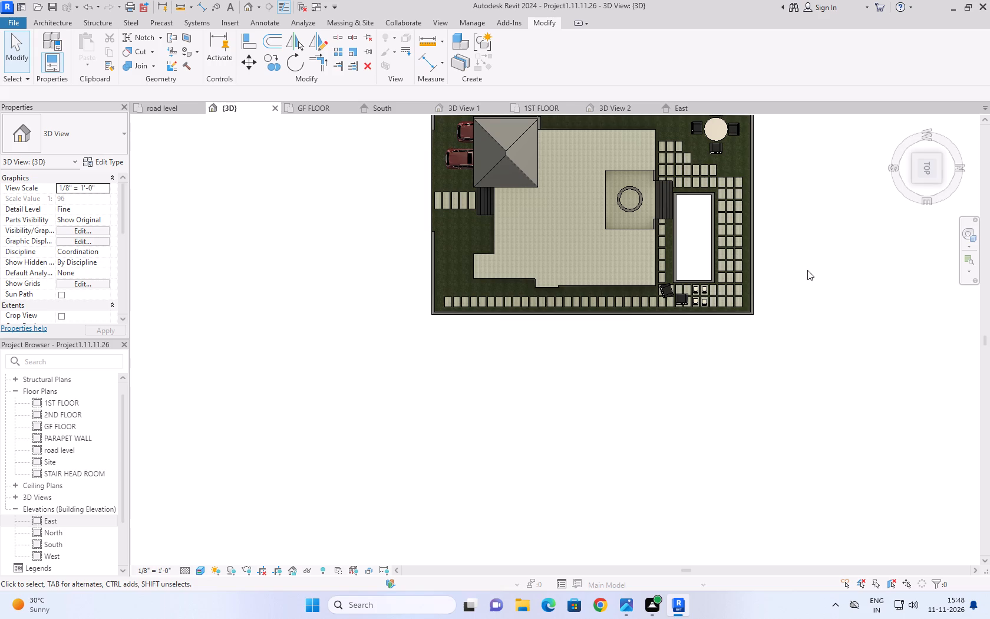
left_click(899, 125)
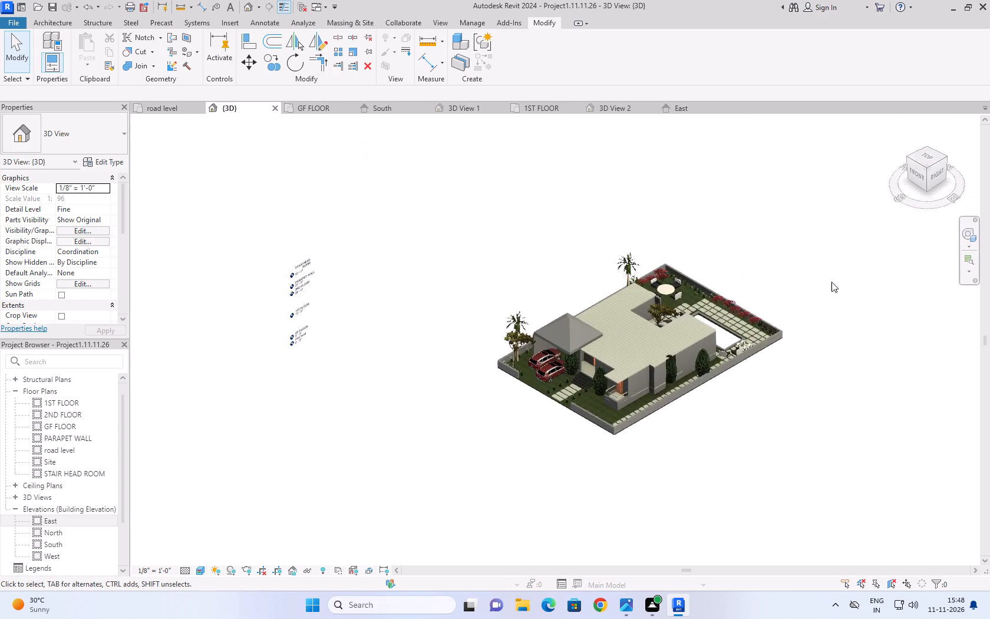
scroll(773, 399, "up", 8)
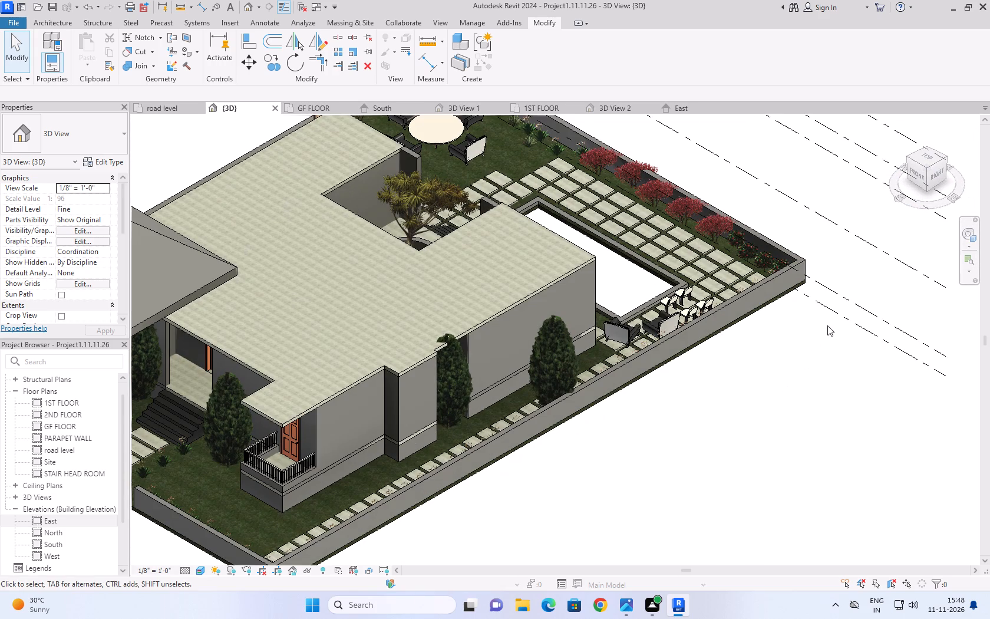
middle_click_drag(827, 325, 798, 351, "shift")
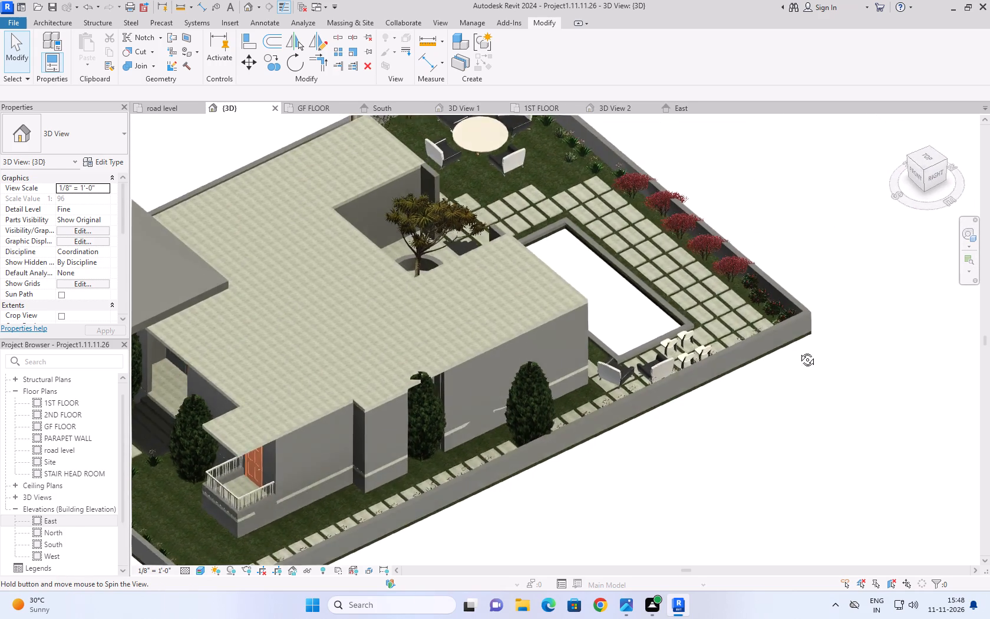
middle_click_drag(798, 351, 764, 368, "shift")
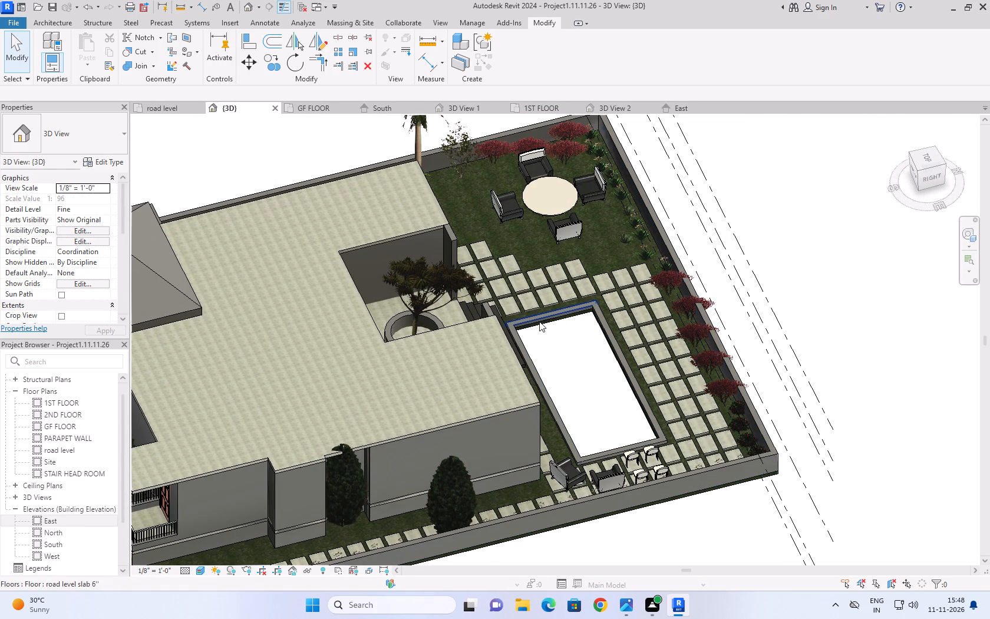
left_click(925, 154)
scroll(670, 462, "up", 4)
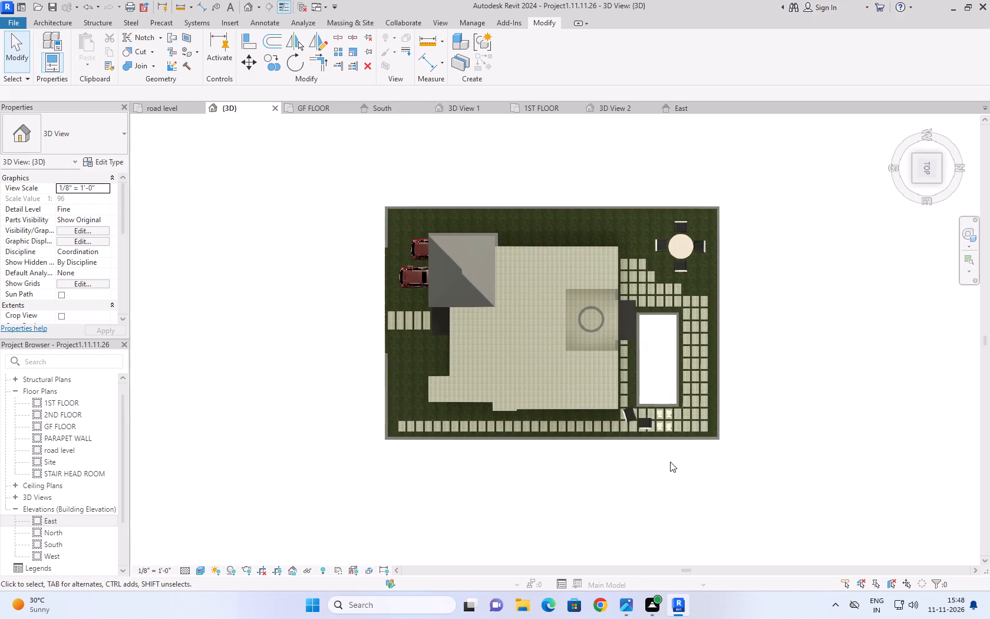
left_click(646, 482)
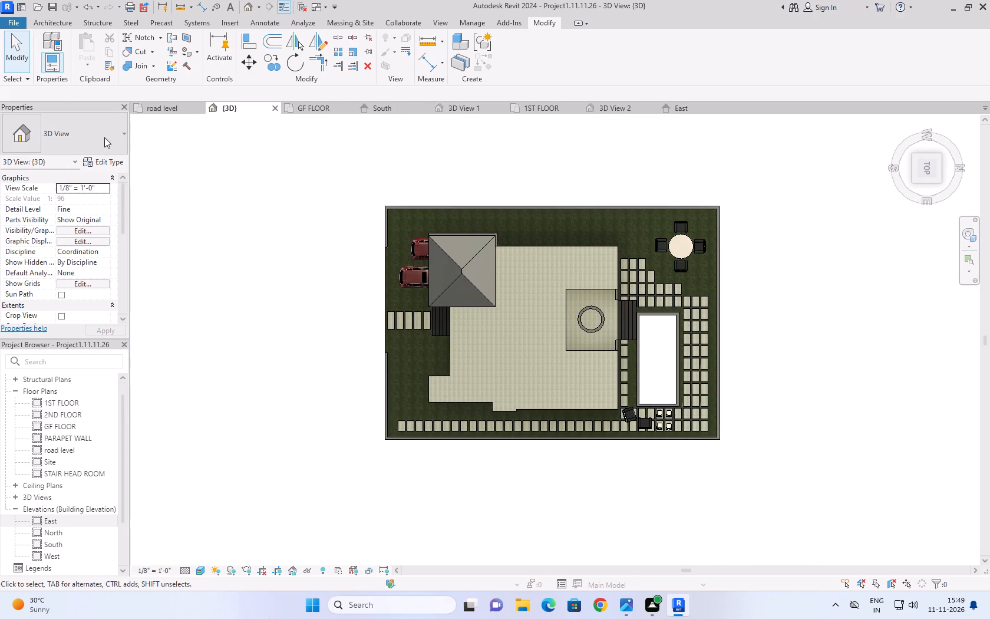
Create a gf slab 6'' floor at road level, about 10'-5'' by 25'-0'', filling the area inside the pool walls.
left_click(62, 18)
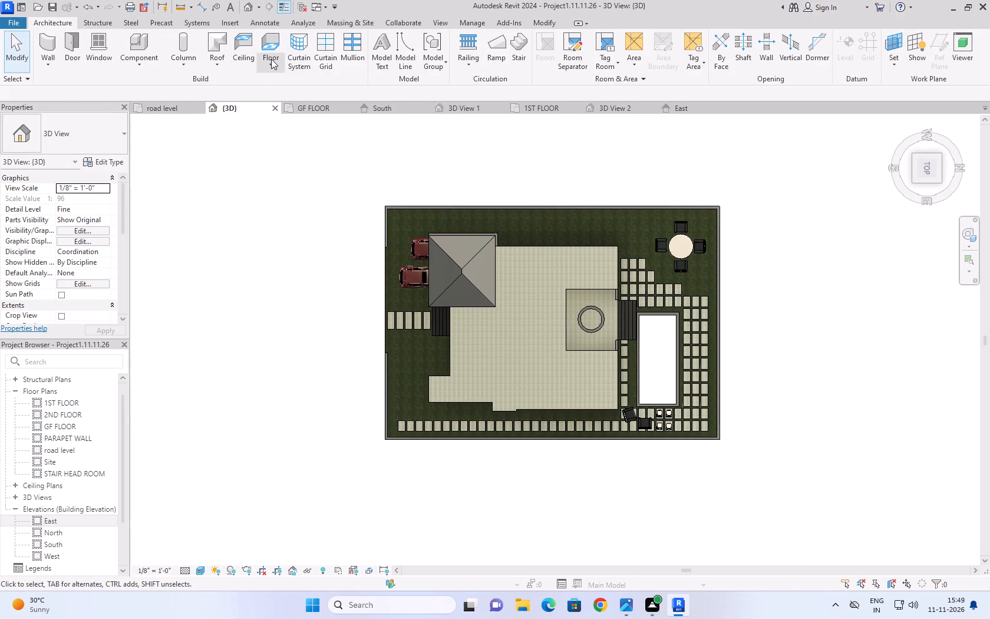
left_click(273, 59)
left_click(278, 76)
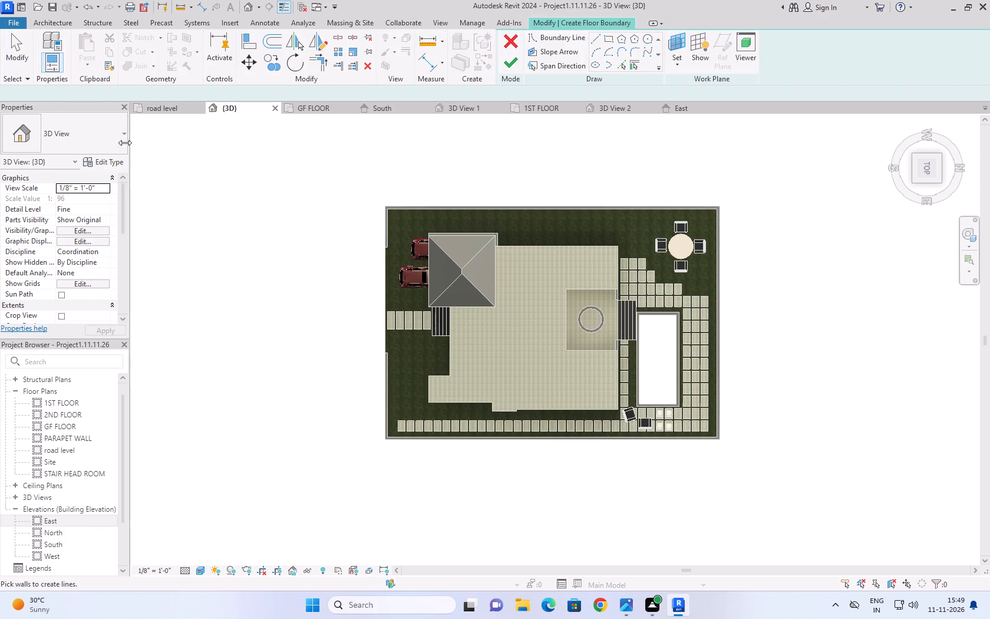
left_click(117, 130)
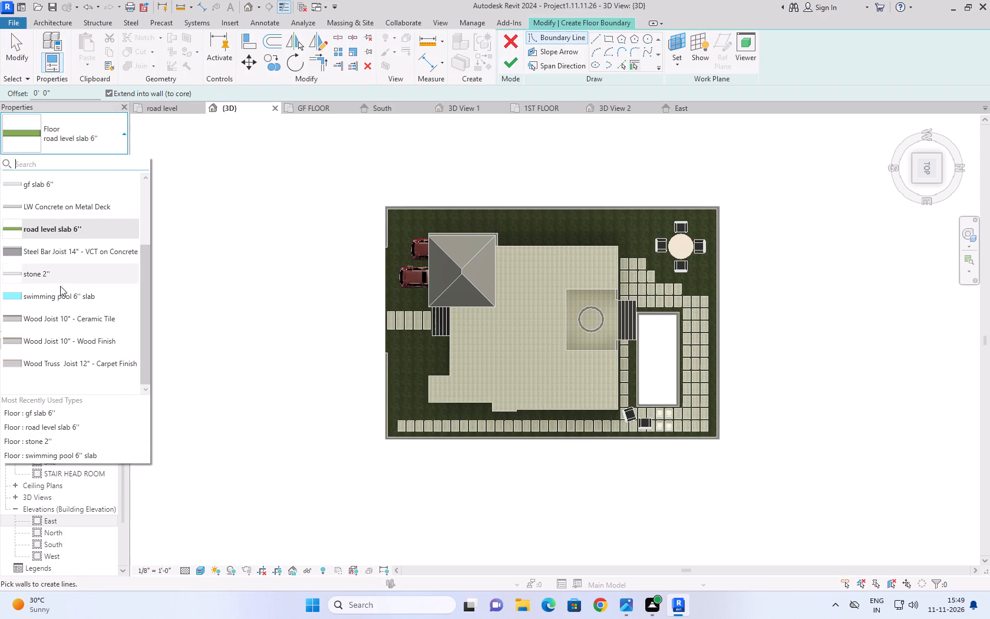
left_click(65, 414)
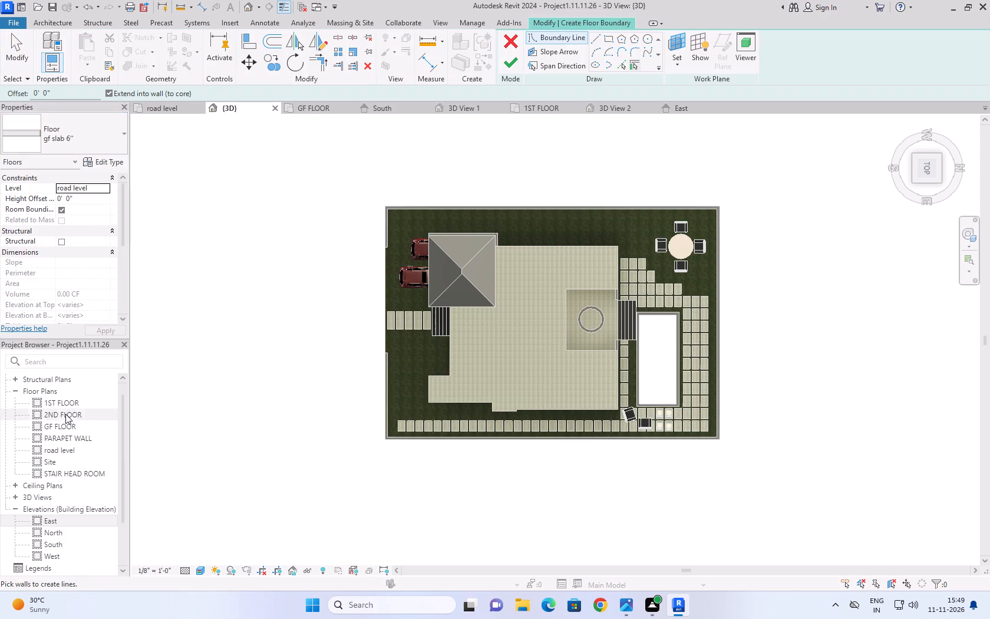
scroll(696, 407, "up", 5)
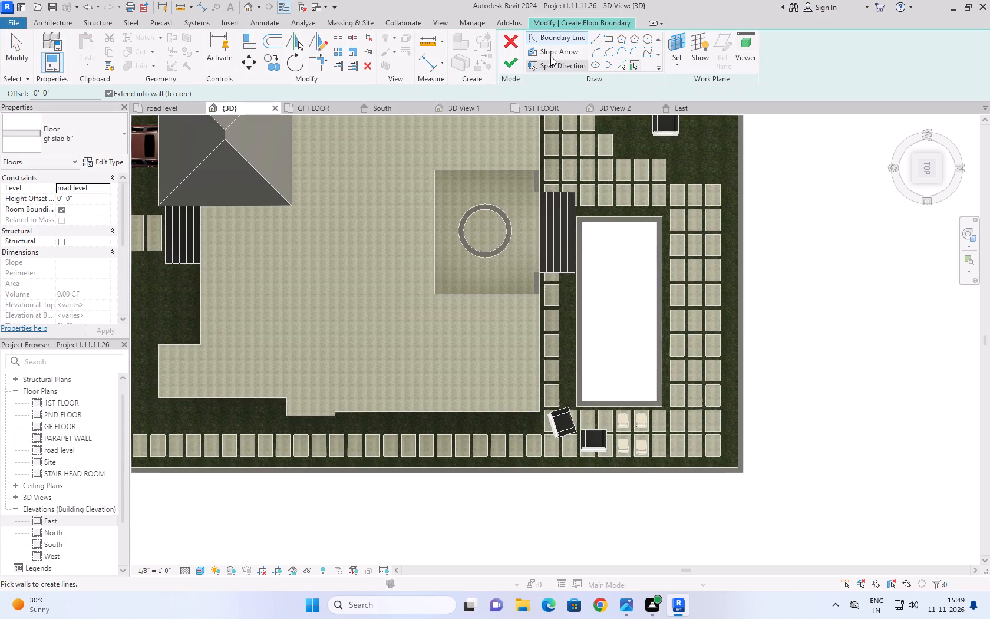
left_click(608, 38)
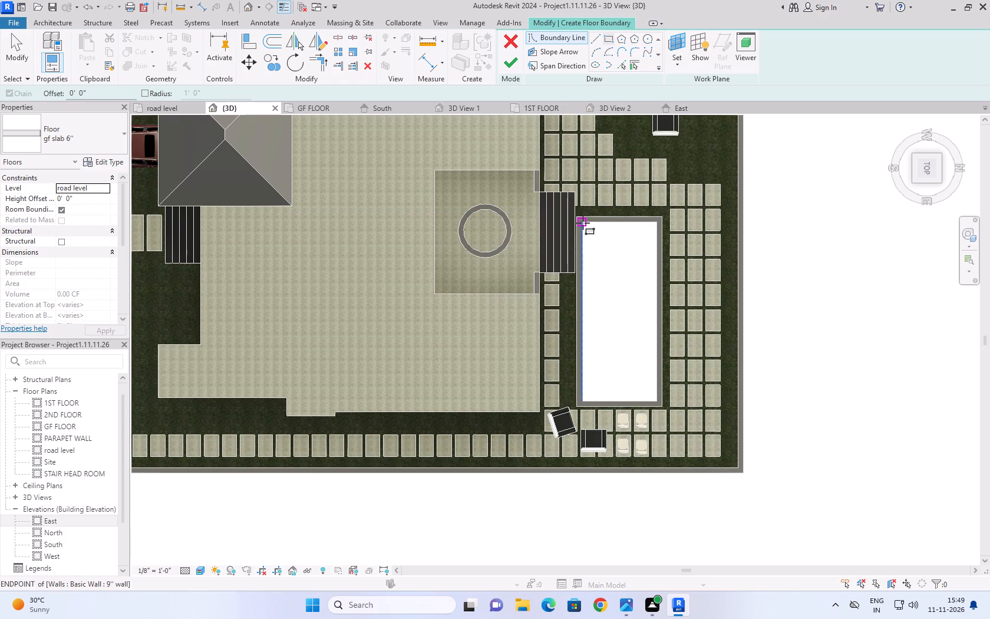
left_click(583, 223)
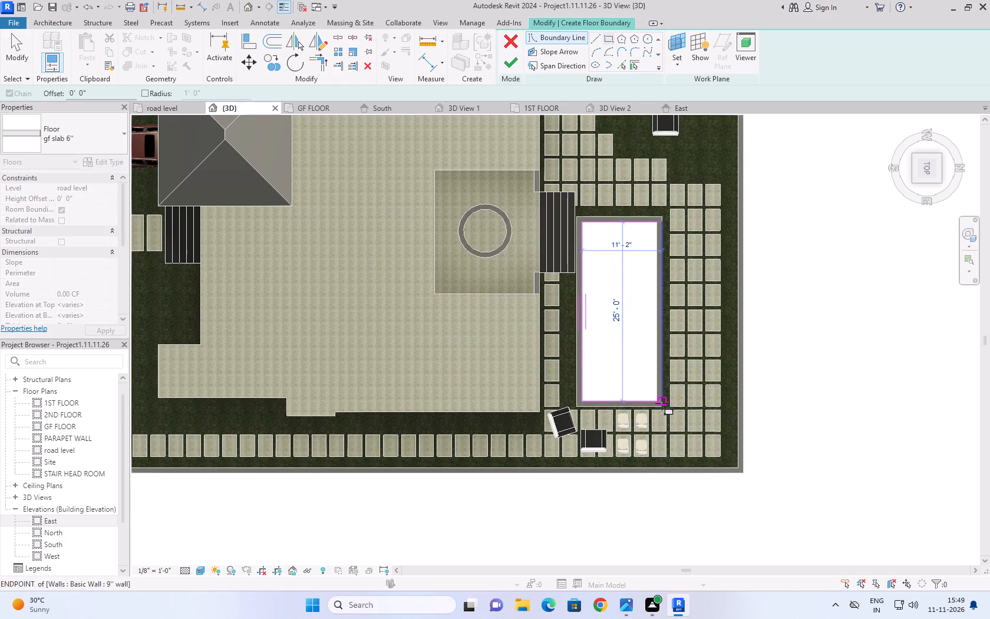
left_click(656, 401)
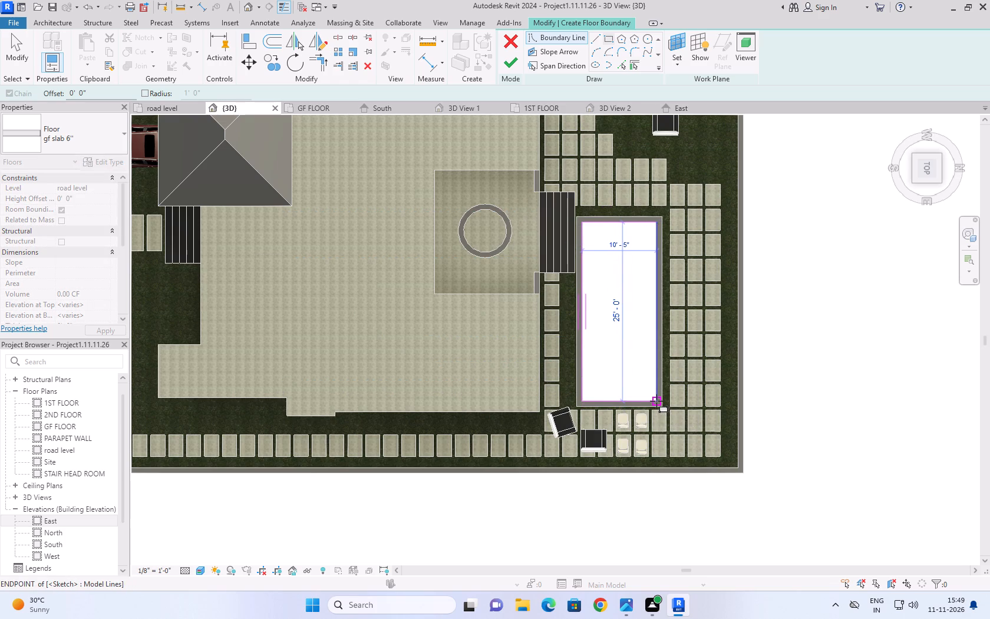
left_click(509, 59)
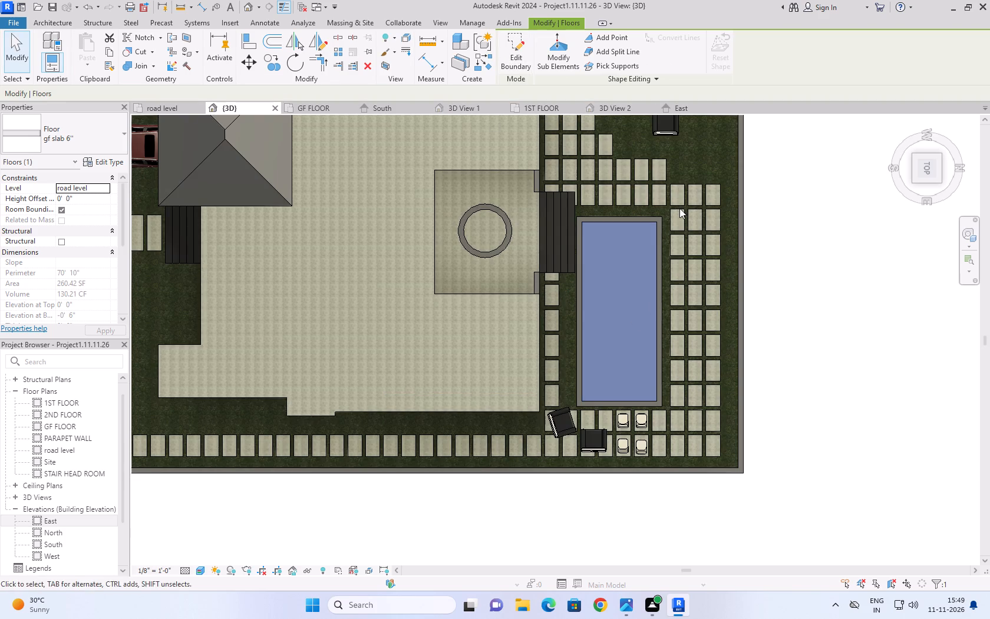
left_click(780, 259)
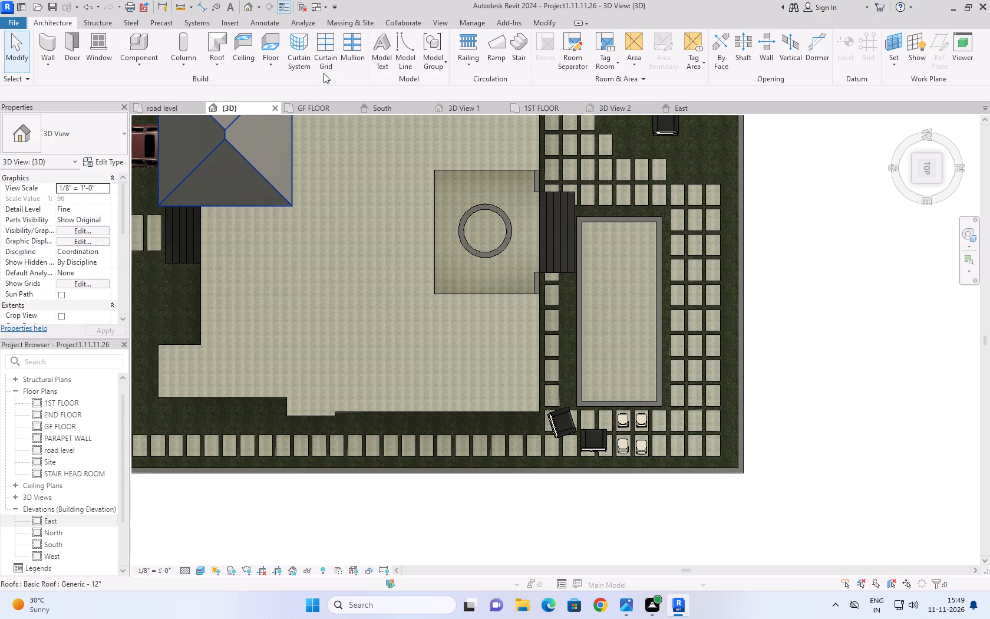
Create a second gf slab 6'' floor at road level inside the pool walls, about 9'-5'' by 25'-0''.
left_click(272, 65)
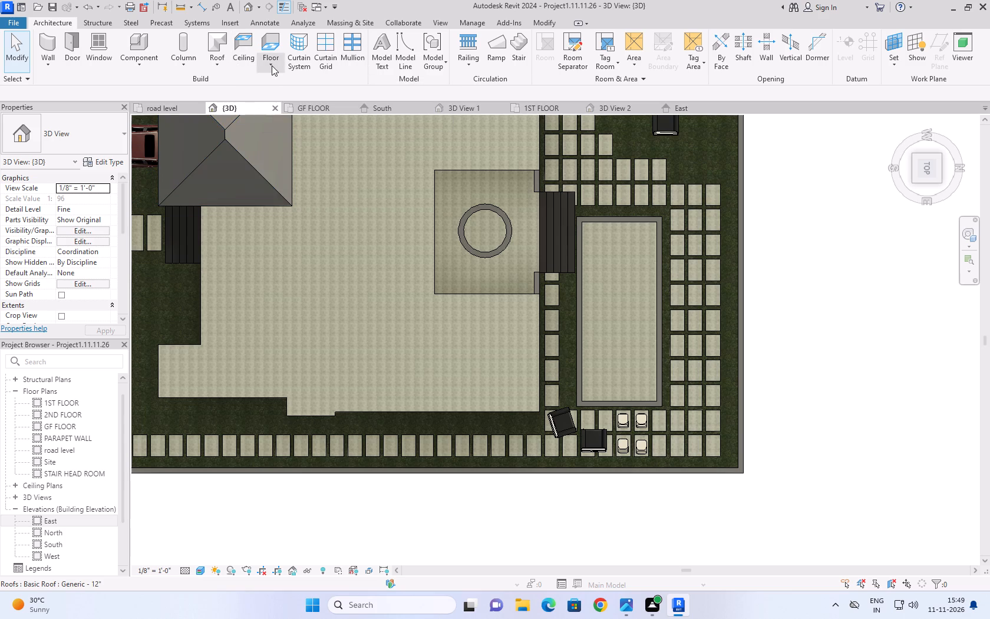
left_click(296, 81)
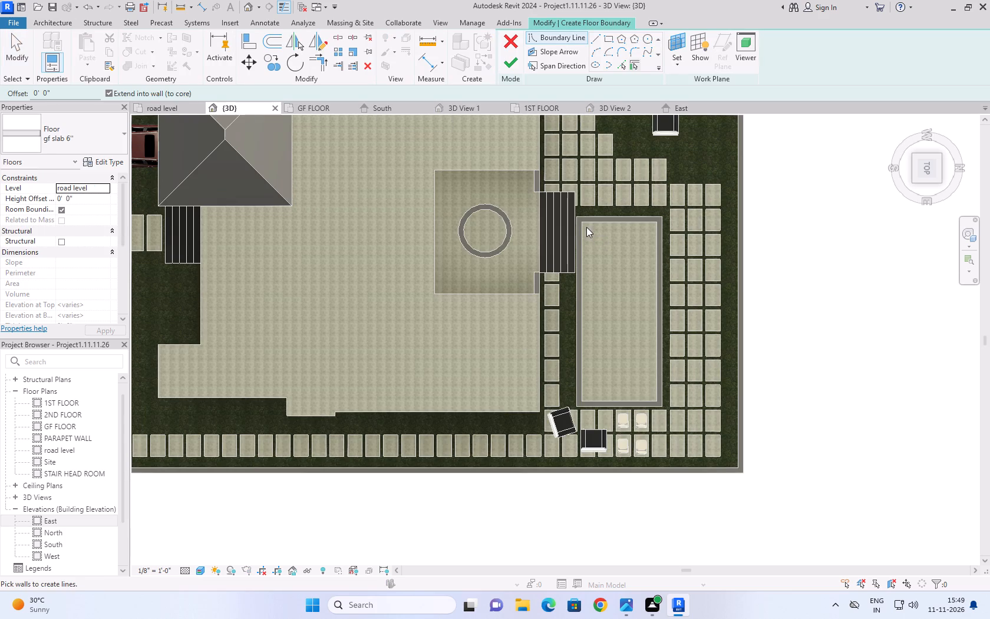
left_click(610, 39)
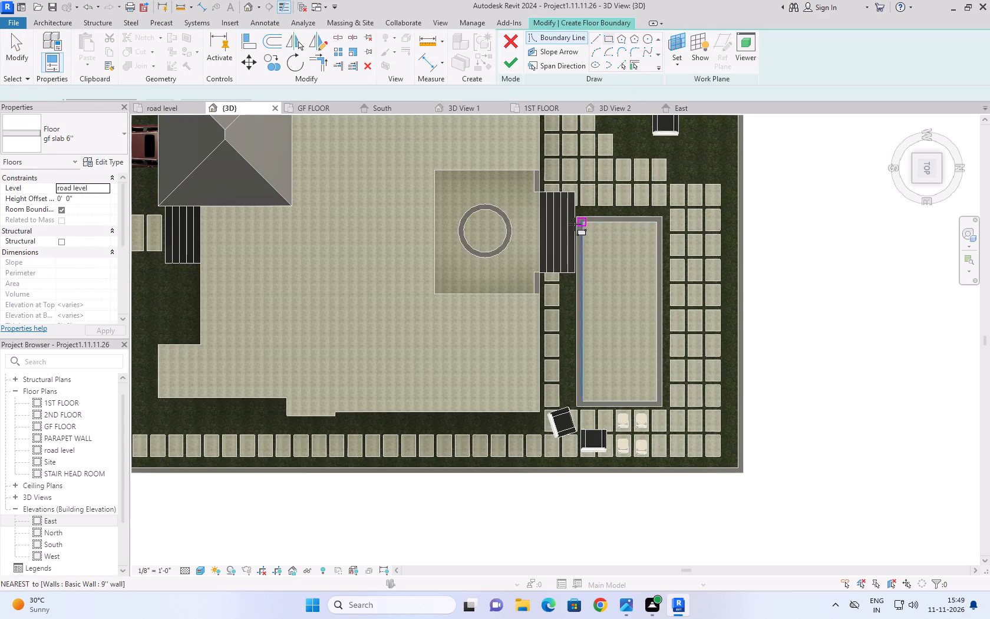
left_click(583, 223)
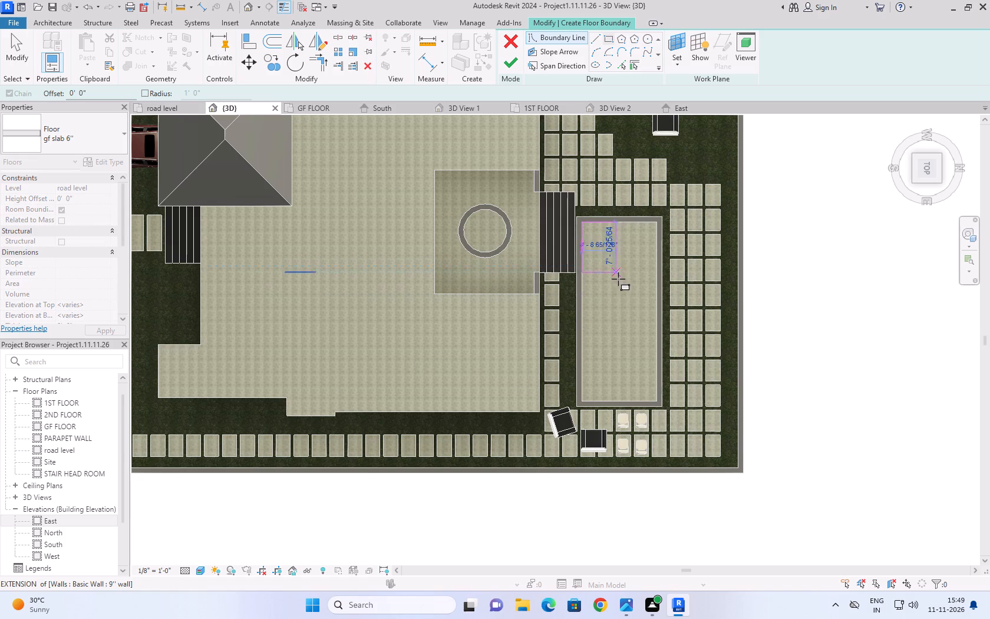
left_click(651, 399)
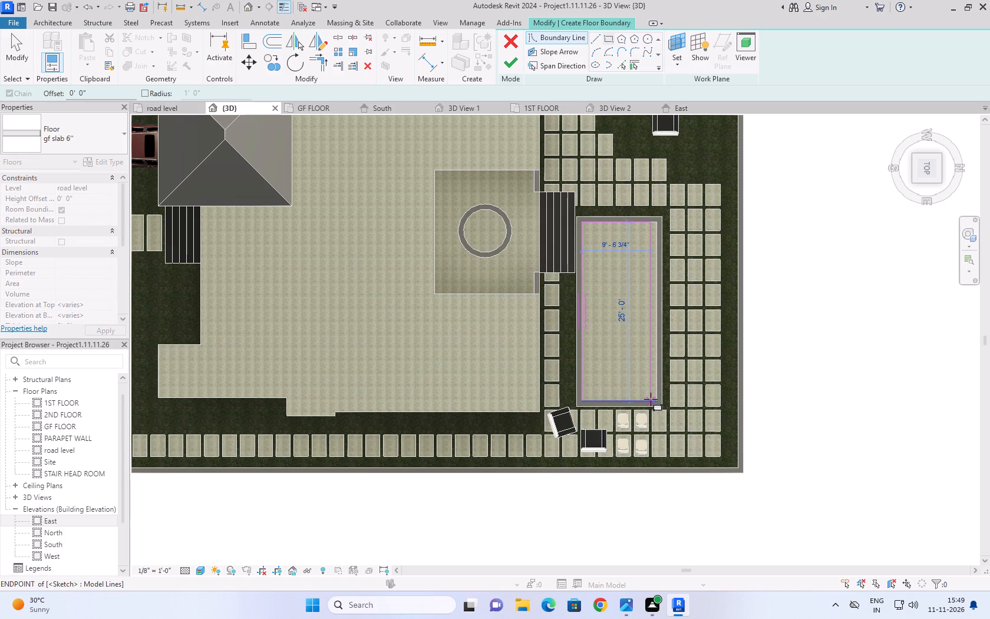
left_click(509, 61)
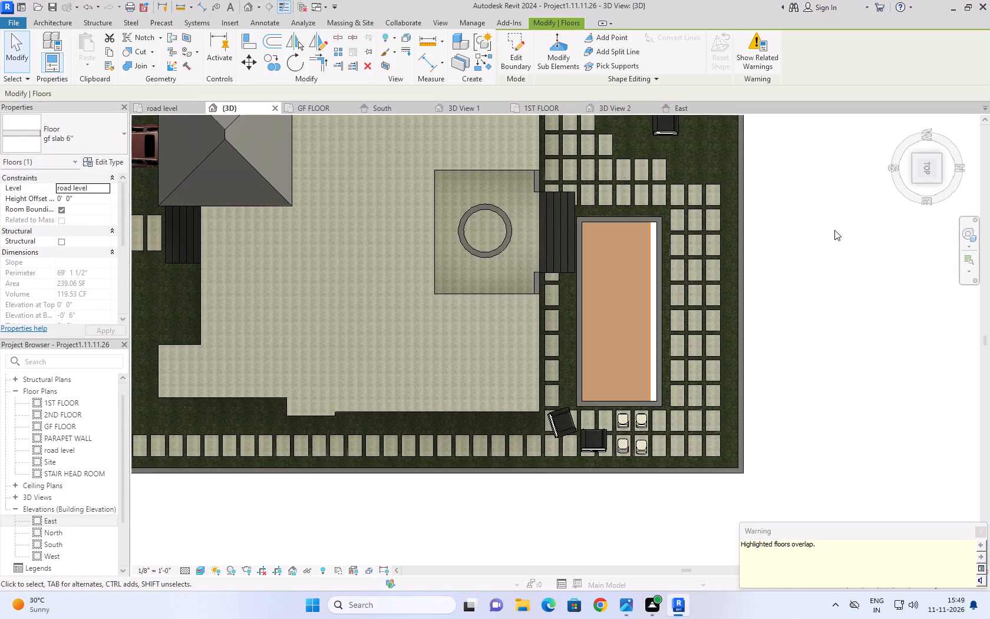
left_click(830, 268)
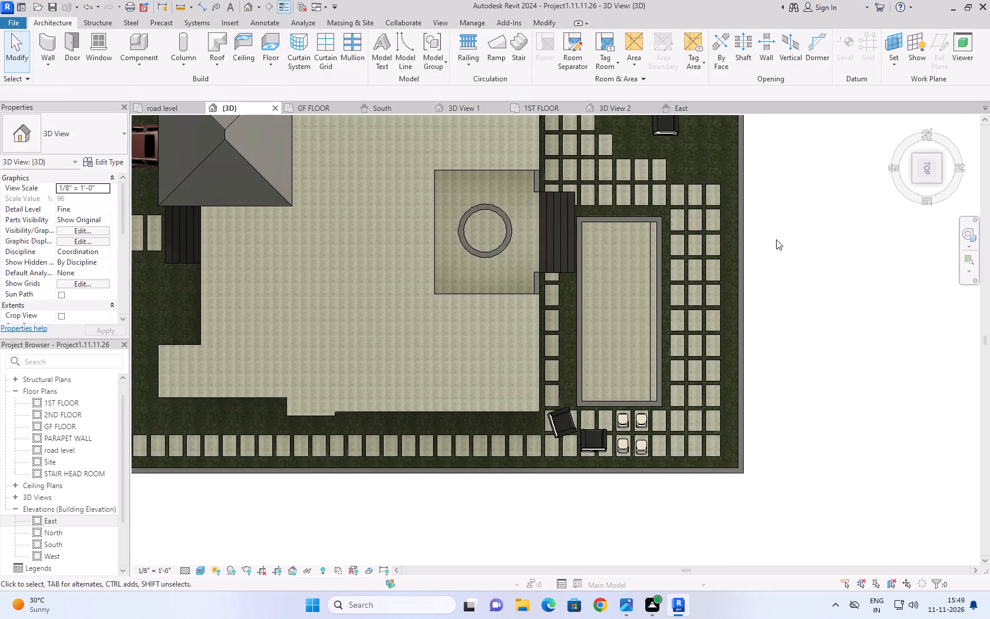
Change the narrower new pool floor's type to swimming pool 6'' slab.
left_click(649, 308)
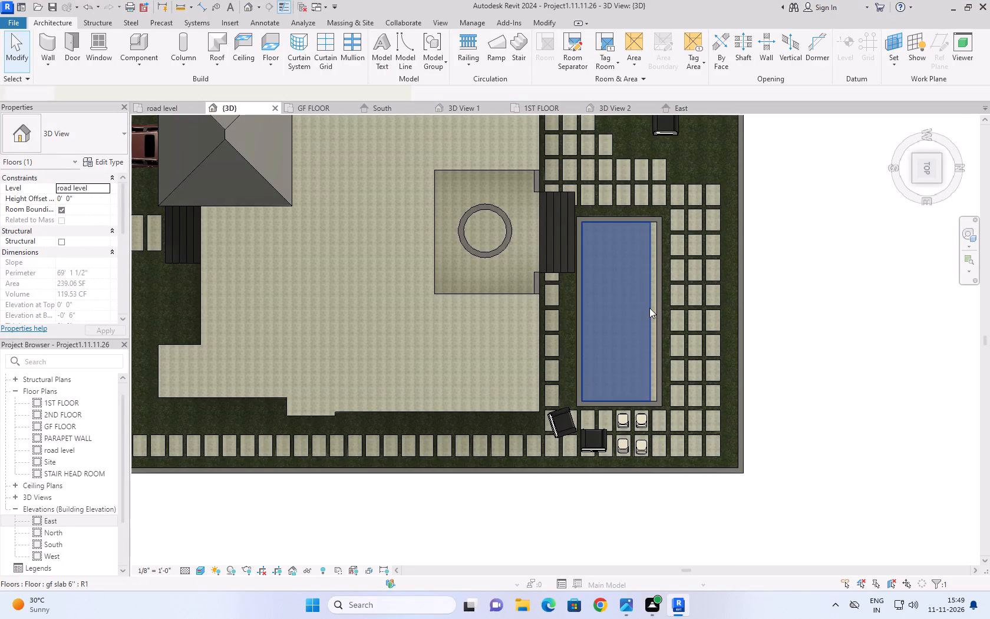
left_click(84, 120)
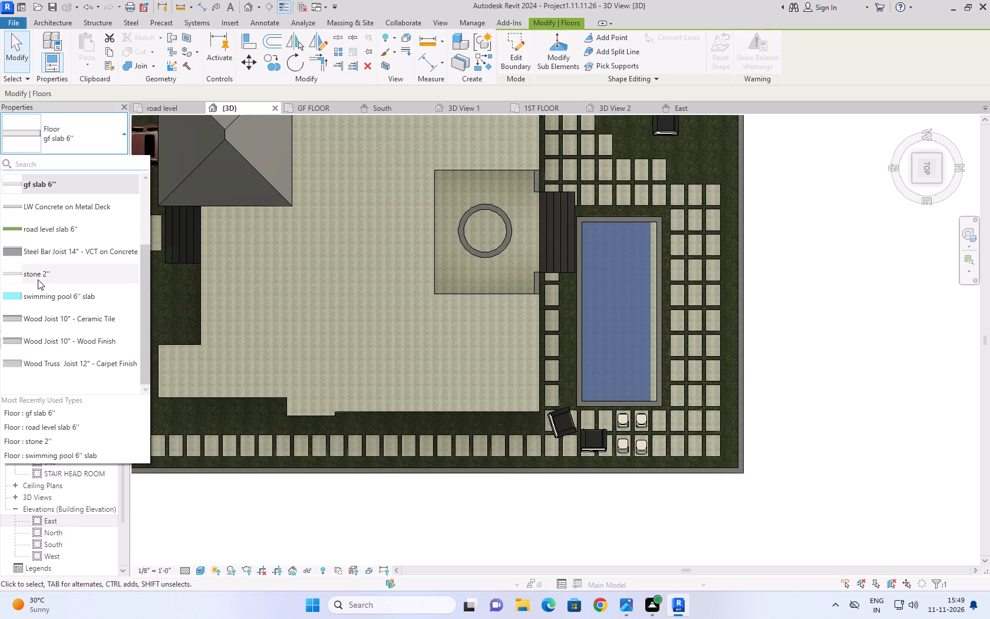
left_click(45, 294)
left_click(783, 371)
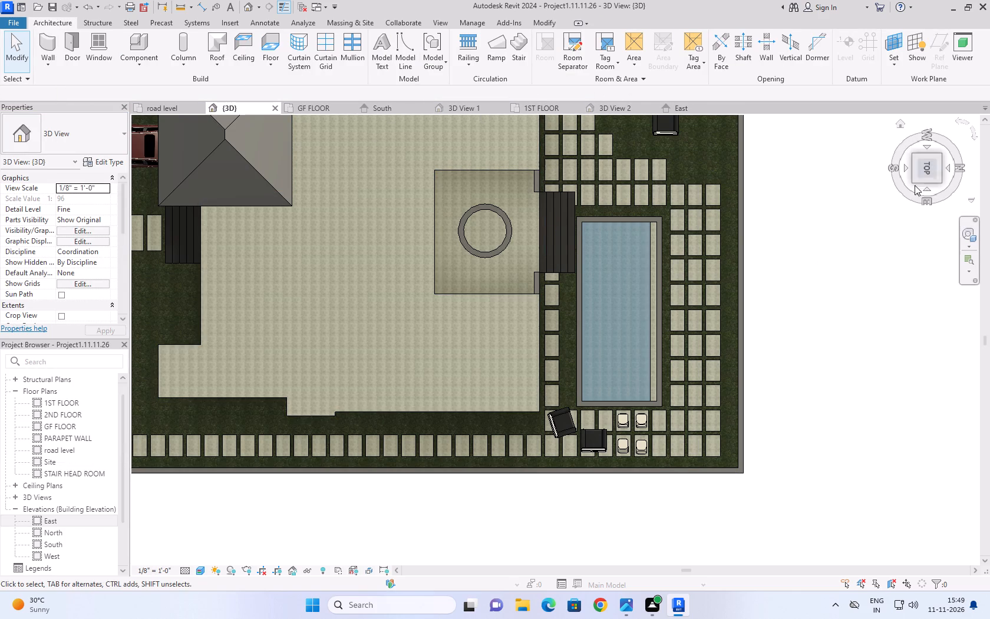
Raise the swimming pool 6'' slab to a height offset of 0' 10'' from road level, working in the South elevation.
left_click(896, 126)
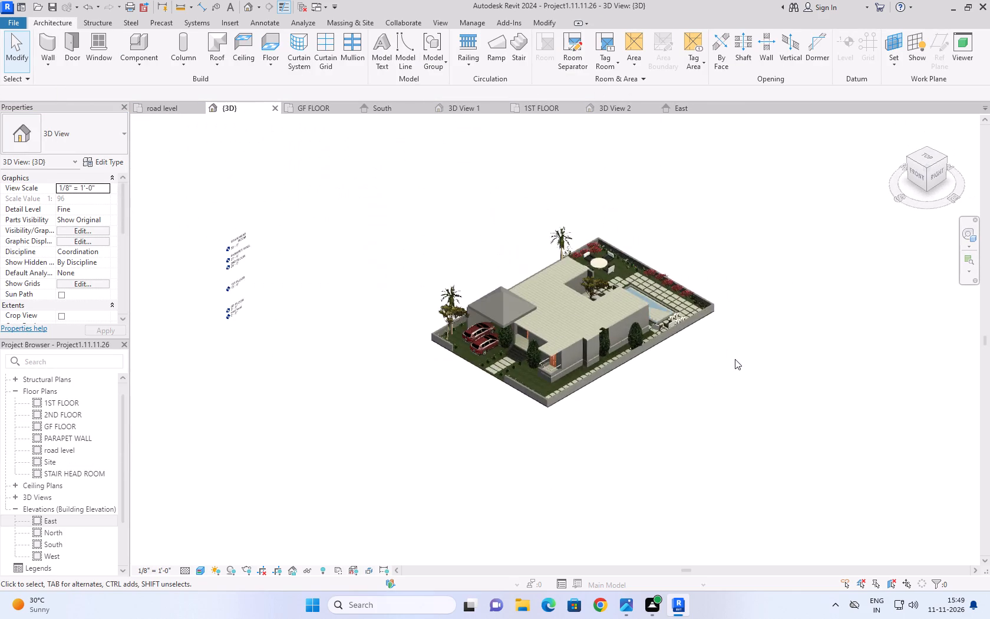
left_click(735, 359)
scroll(787, 394, "up", 7)
middle_click(787, 394)
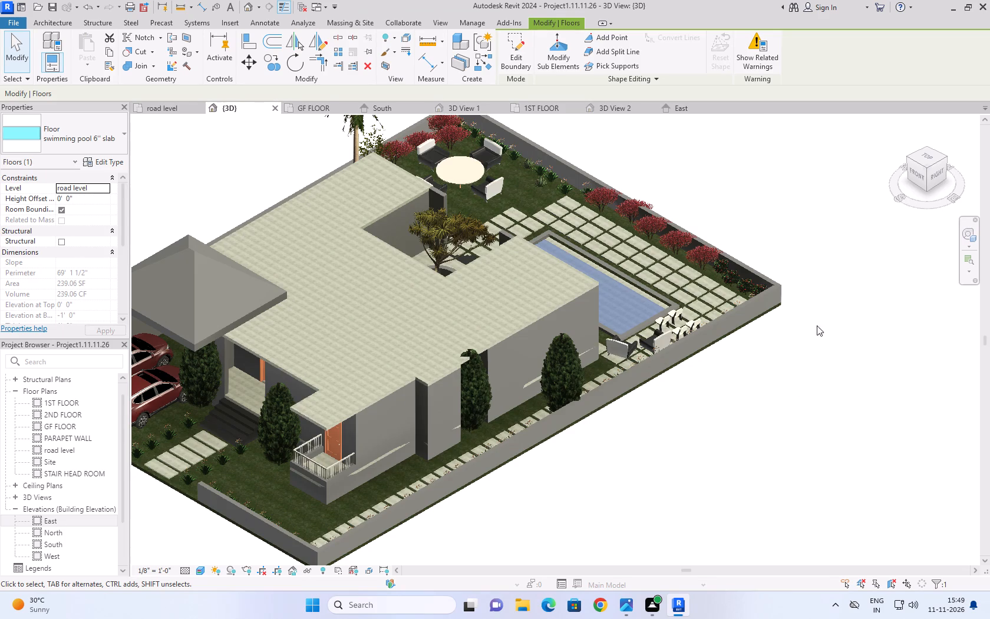
middle_click_drag(763, 401, 675, 426, "shift")
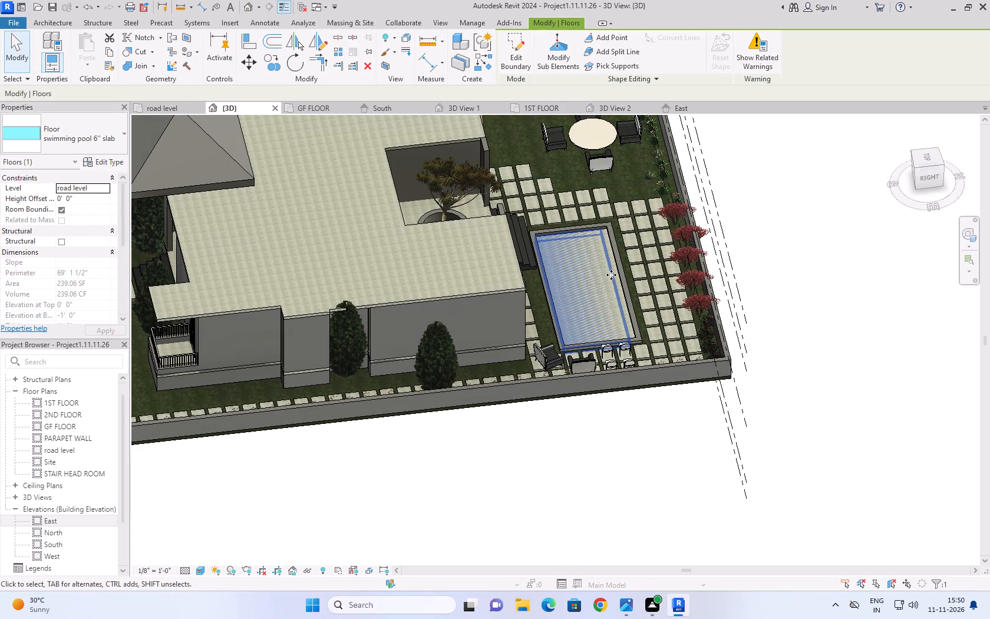
left_click(611, 275)
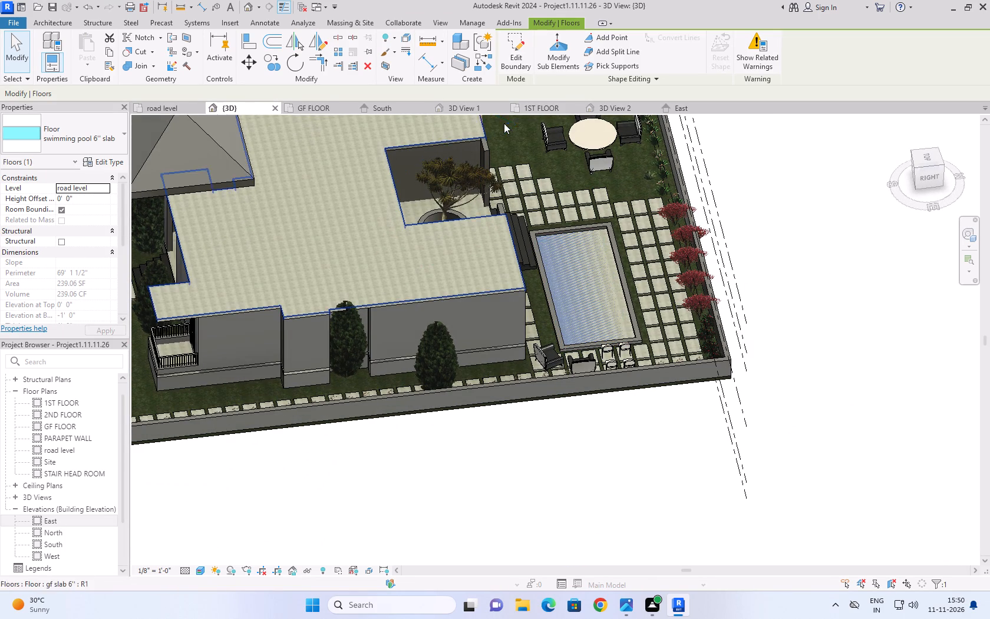
left_click(382, 111)
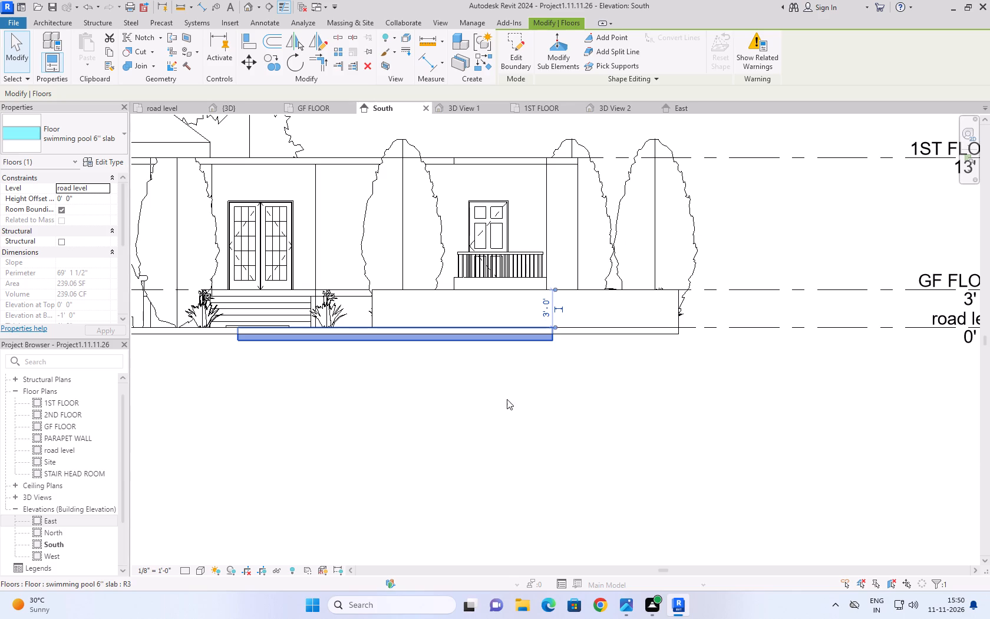
key("Up")
key("Up")
key("Up")
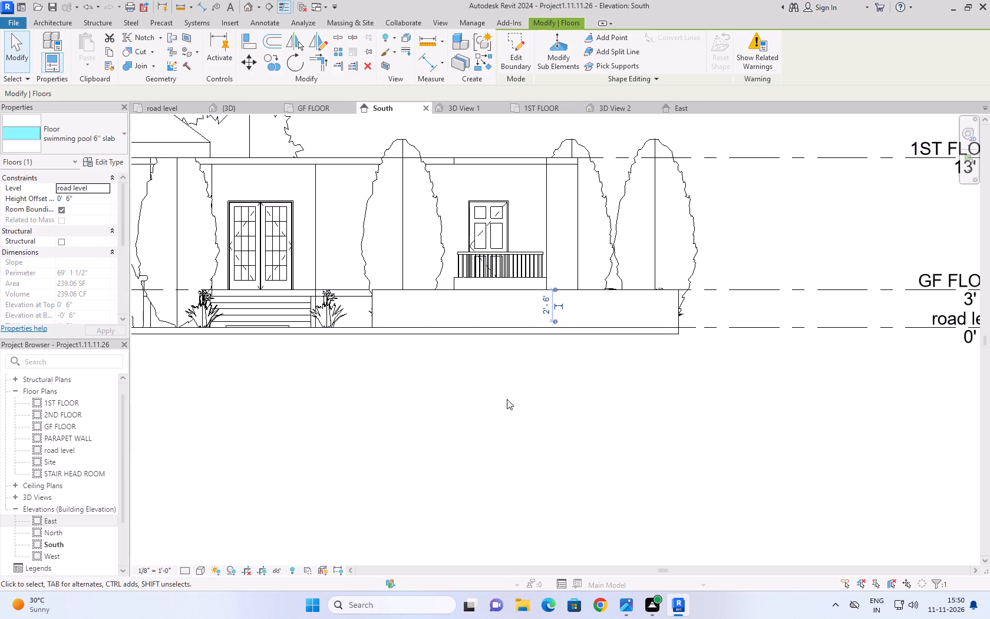
key("Up")
key("Up")
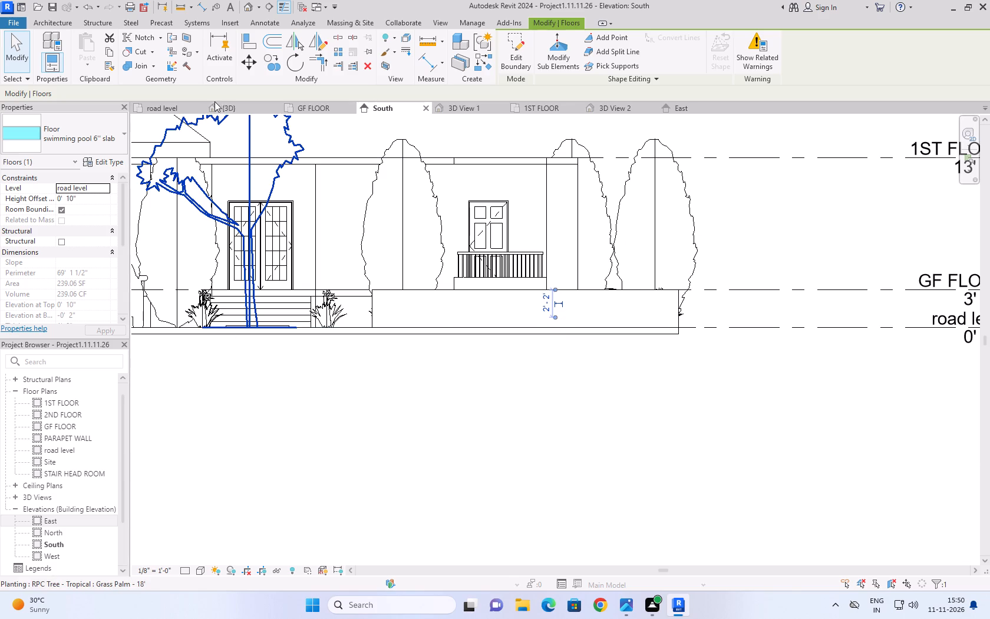
left_click(246, 108)
left_click(783, 370)
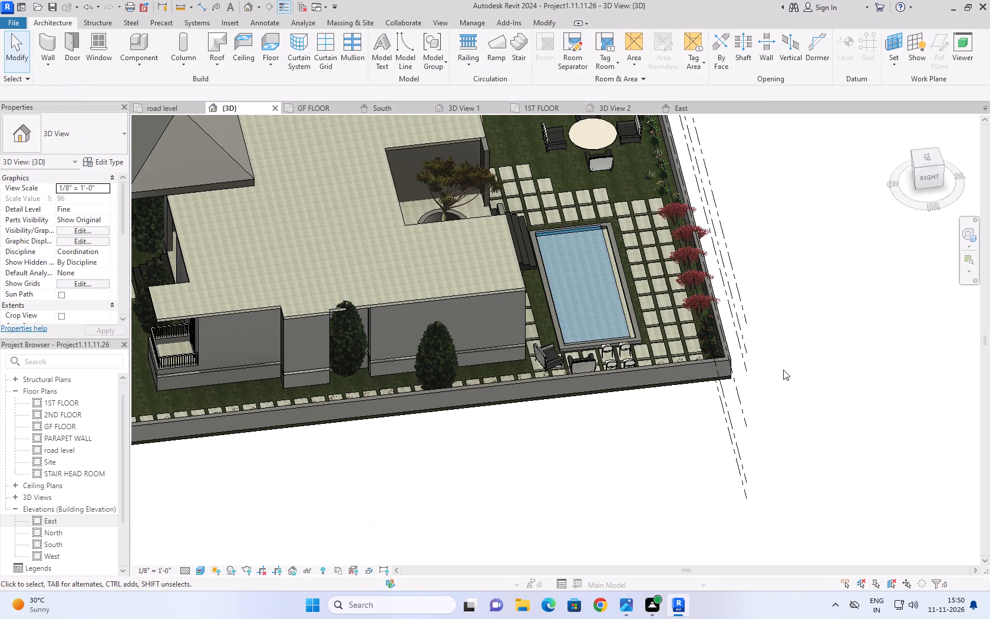
Examine the raised water slab and the floor beneath it inside the pool walls from the home and angled 3D views.
scroll(600, 291, "up", 4)
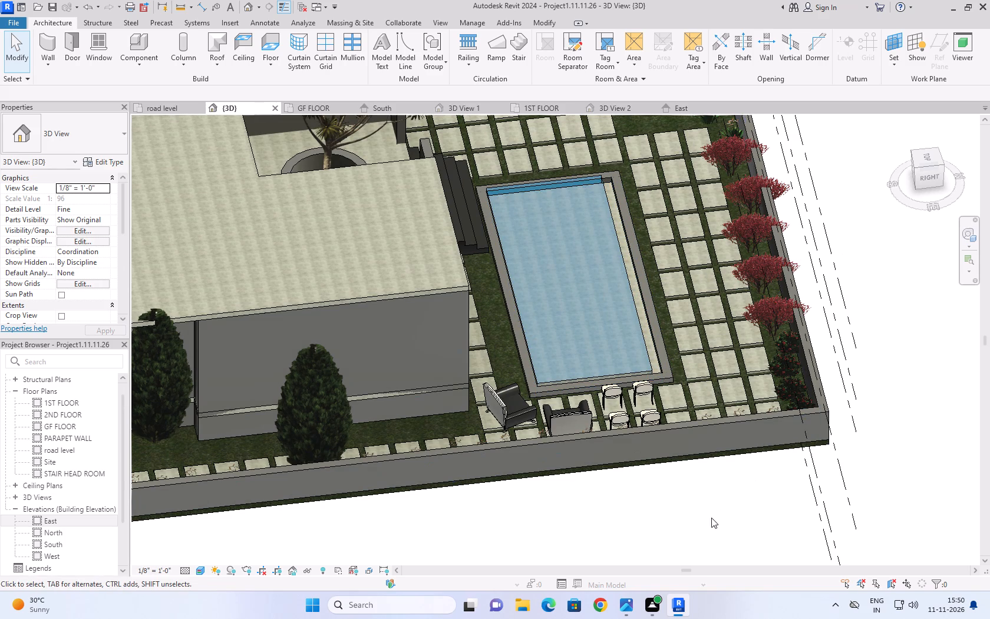
scroll(716, 514, "down", 3)
left_click(900, 128)
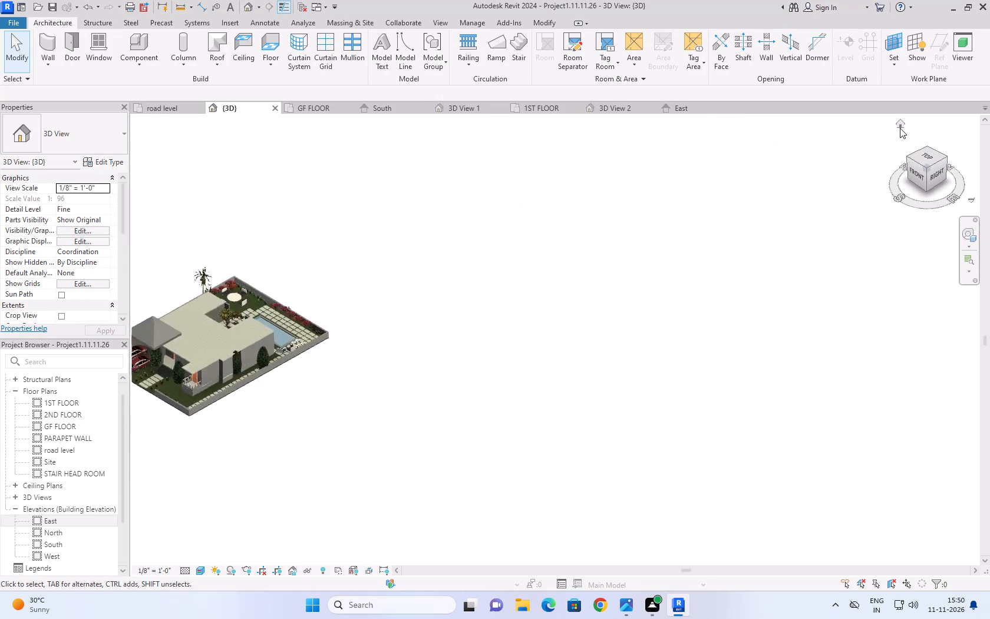
scroll(825, 429, "up", 7)
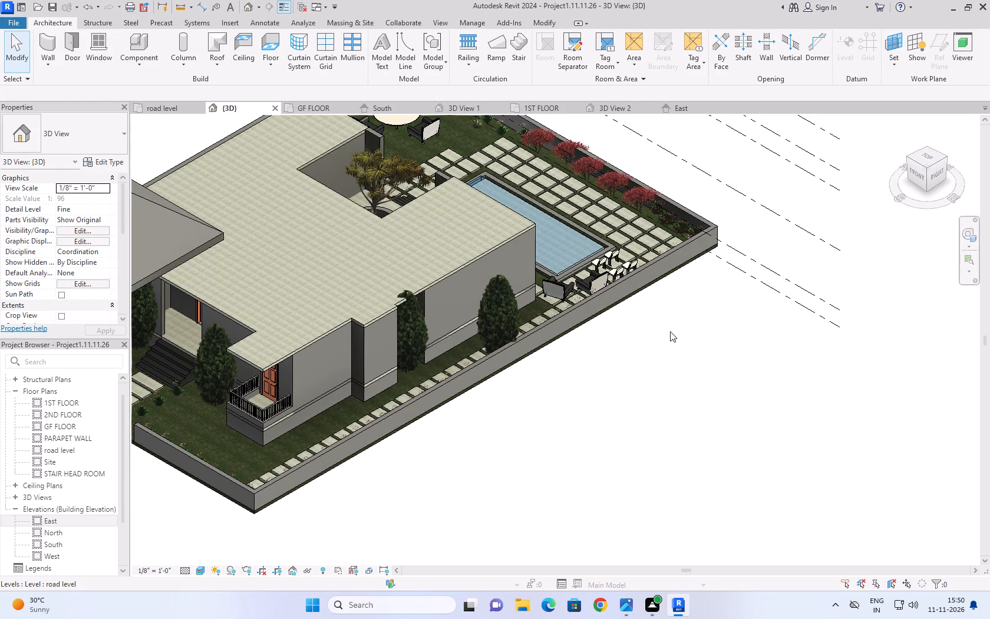
scroll(698, 308, "up", 1)
middle_click_drag(730, 303, 705, 328, "shift")
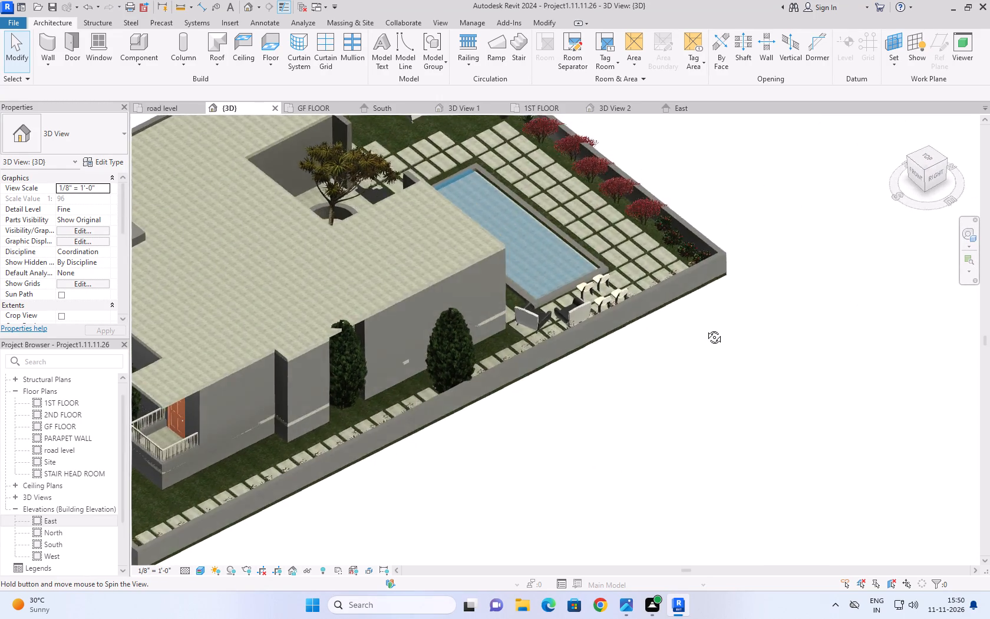
middle_click_drag(705, 328, 642, 348, "shift")
scroll(507, 381, "up", 7)
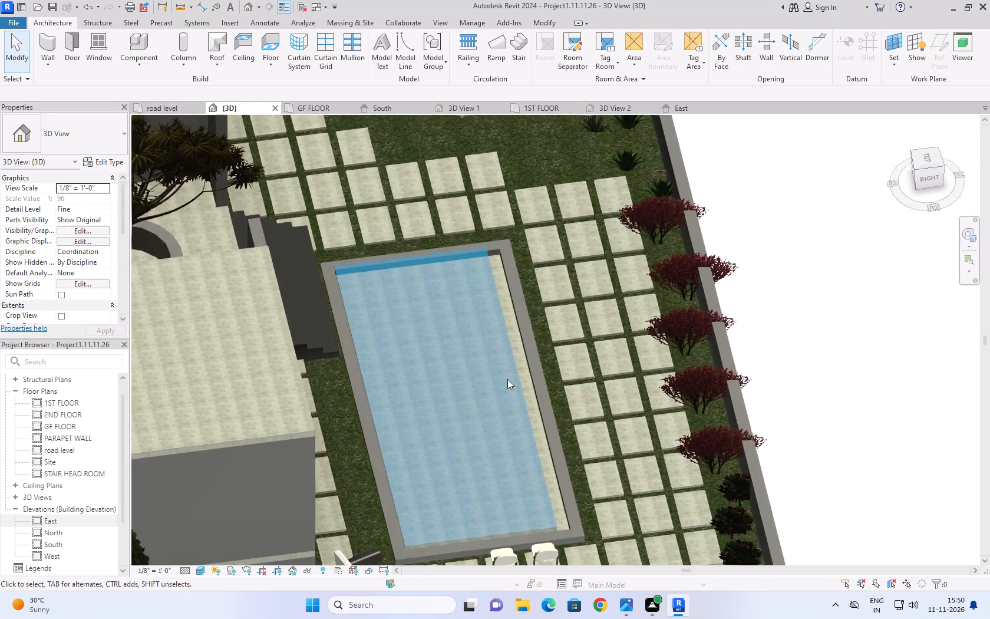
scroll(507, 379, "up", 3)
Change the structure layer material of the gf slab 6'' floor type to Damp-proofing, starting from the pool's bottom slab.
left_click(540, 334)
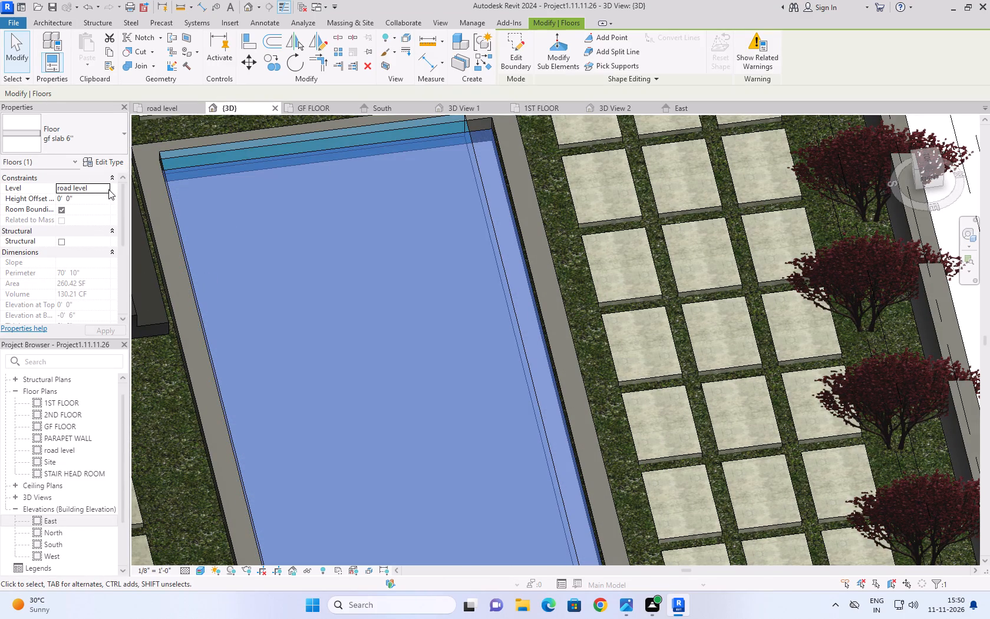
left_click(506, 67)
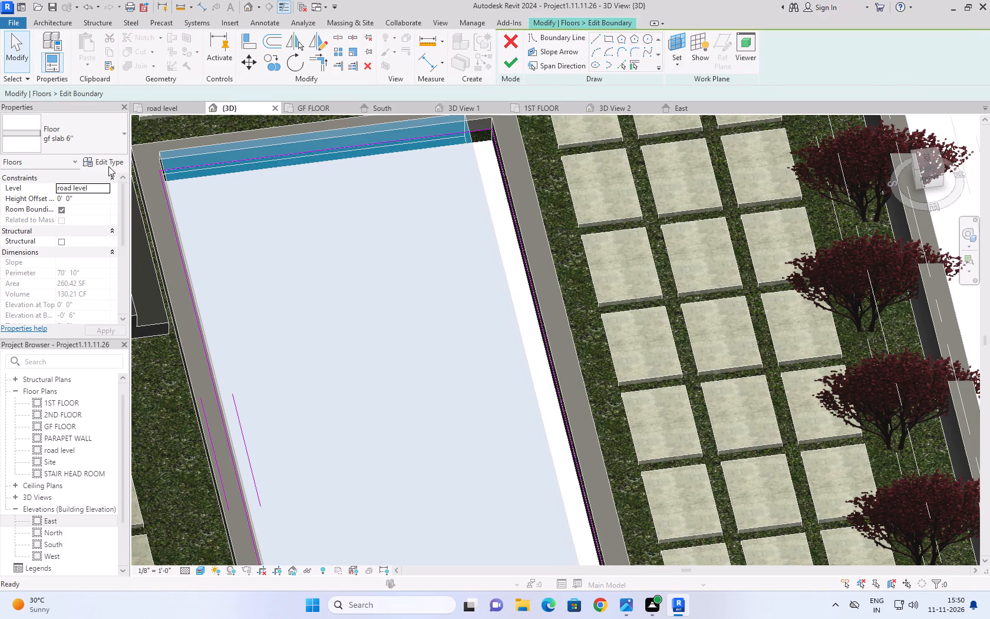
double_click(108, 163)
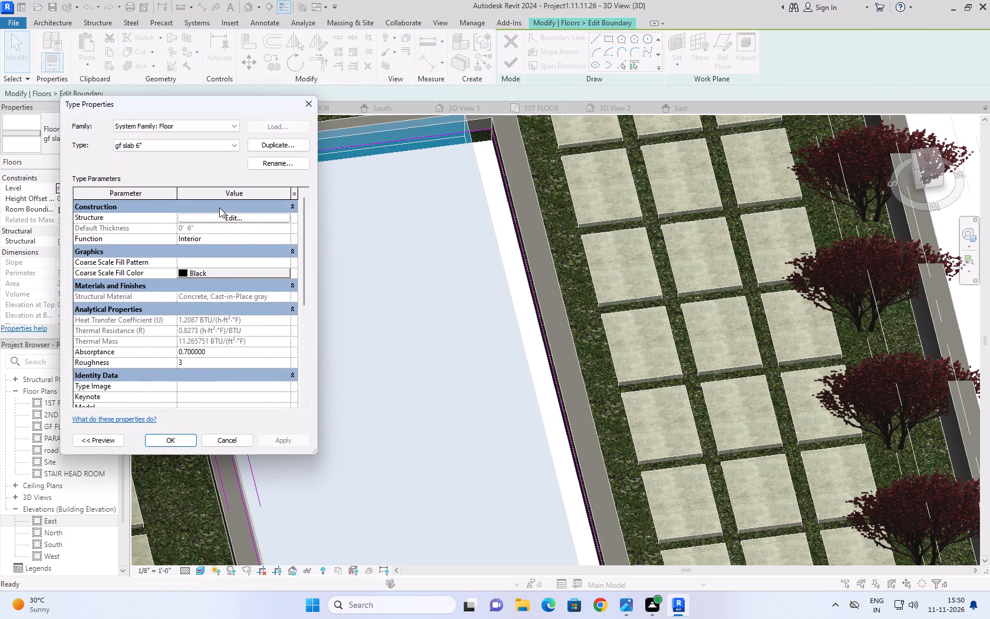
left_click(233, 215)
left_click(166, 242)
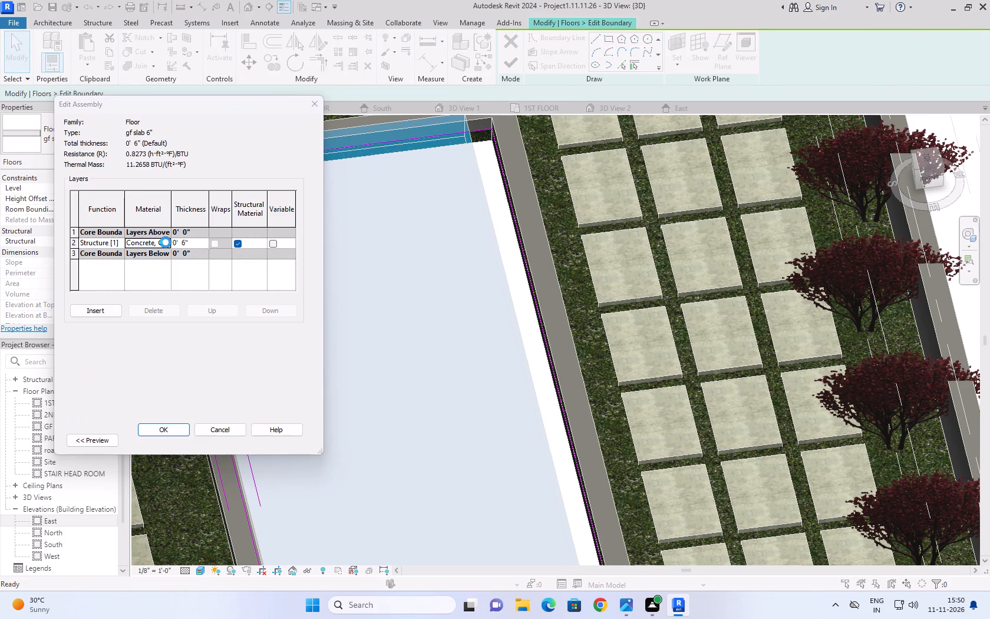
scroll(419, 362, "down", 2)
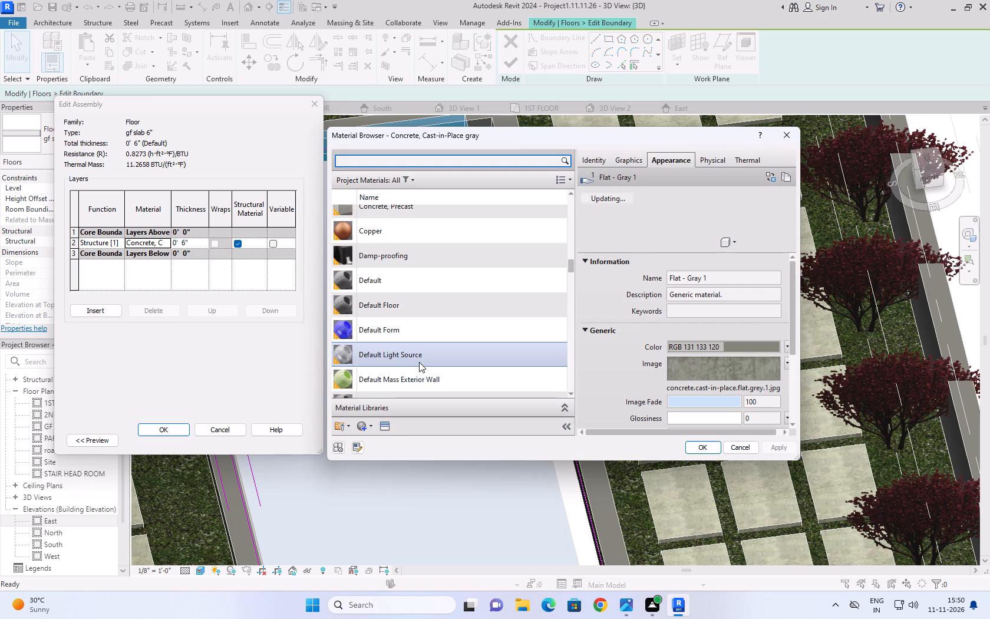
left_click(399, 245)
left_click(697, 446)
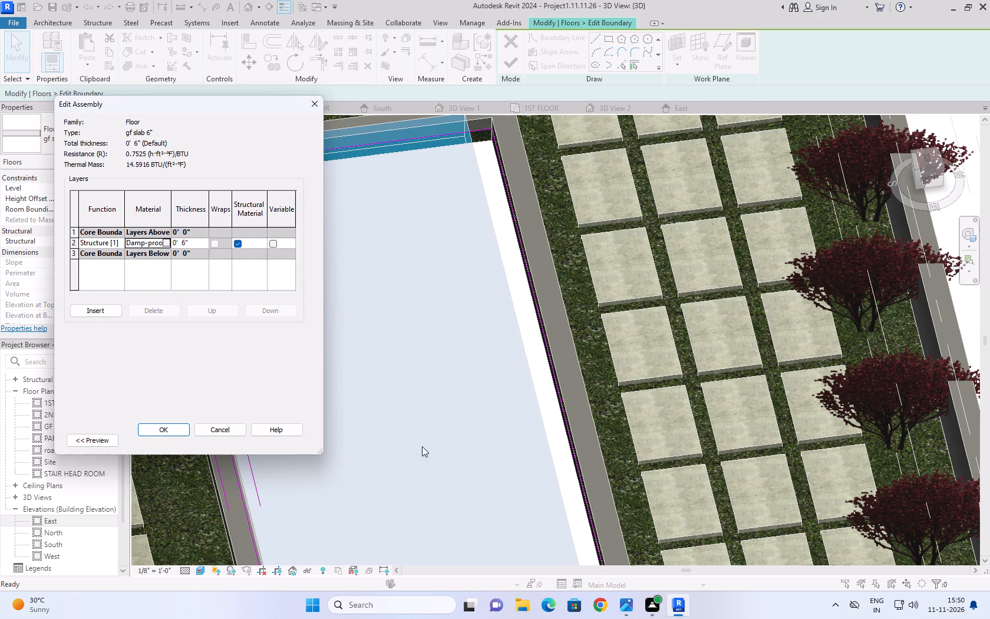
left_click(184, 432)
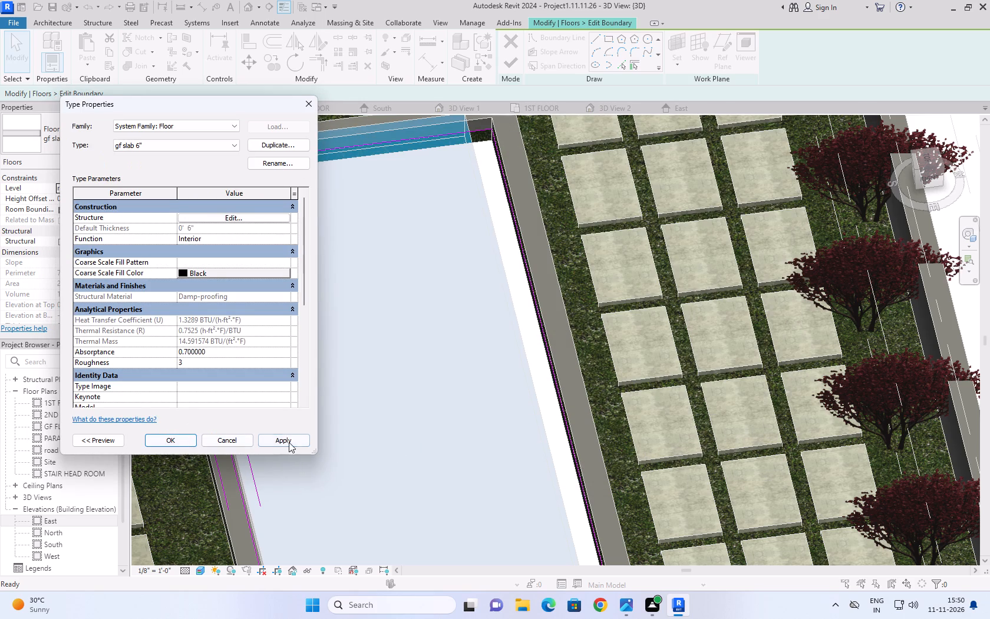
left_click(292, 442)
left_click(179, 440)
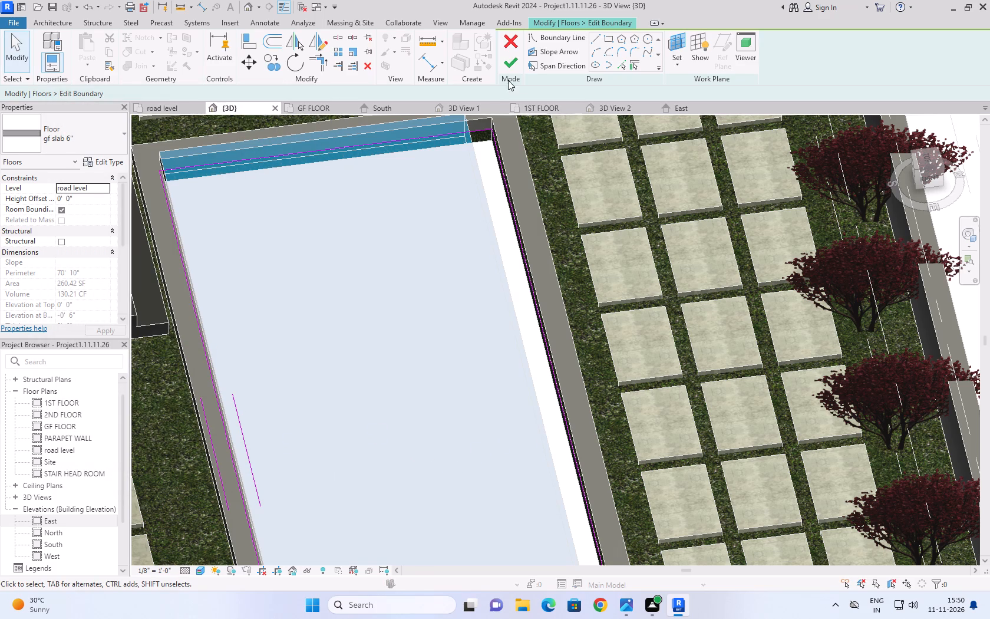
left_click(510, 67)
scroll(525, 205, "down", 5)
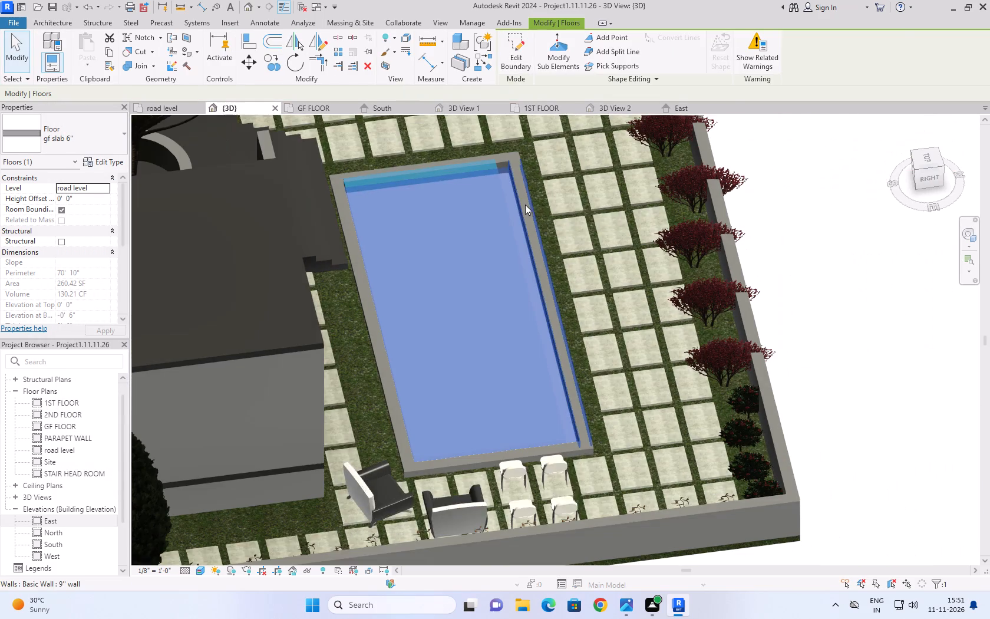
left_click(839, 258)
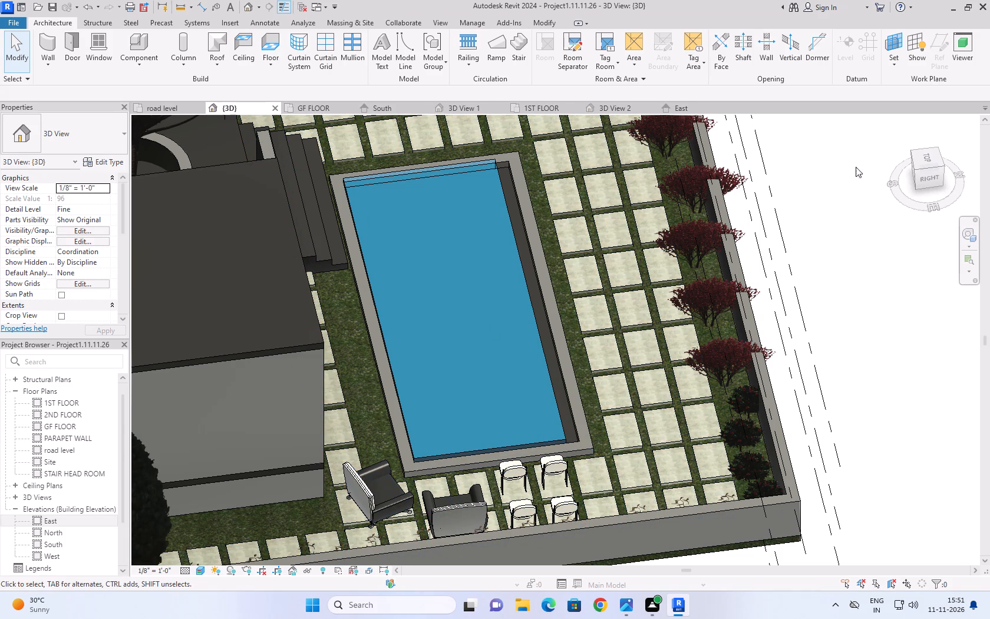
Lower the swimming pool 6'' slab to a height offset of 0' 6'' from road level, working in the South elevation.
left_click(906, 119)
left_click(902, 122)
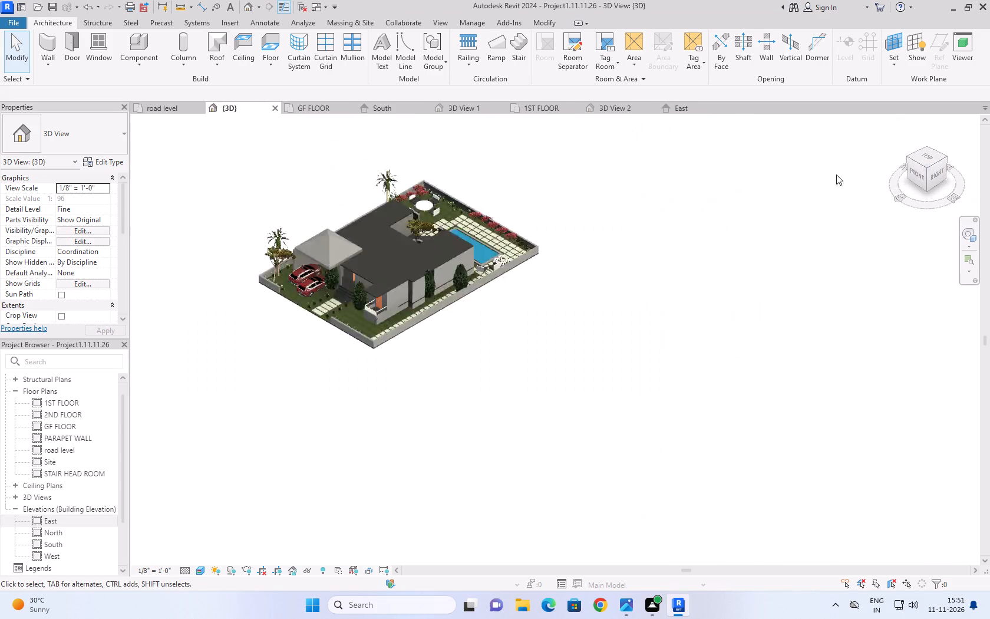
scroll(799, 403, "up", 8)
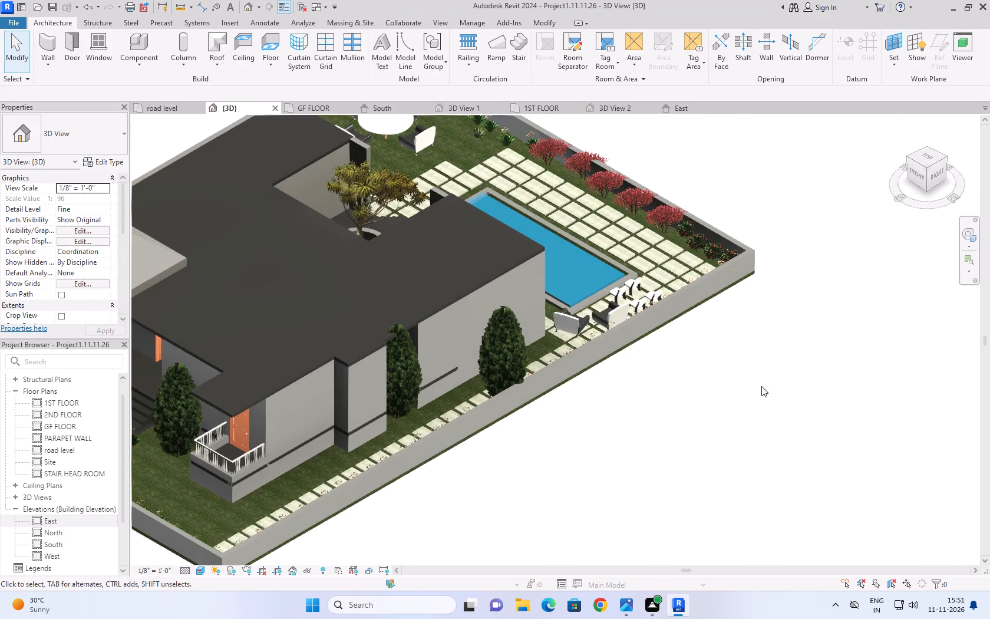
scroll(773, 325, "up", 1)
middle_click_drag(773, 325, 744, 393)
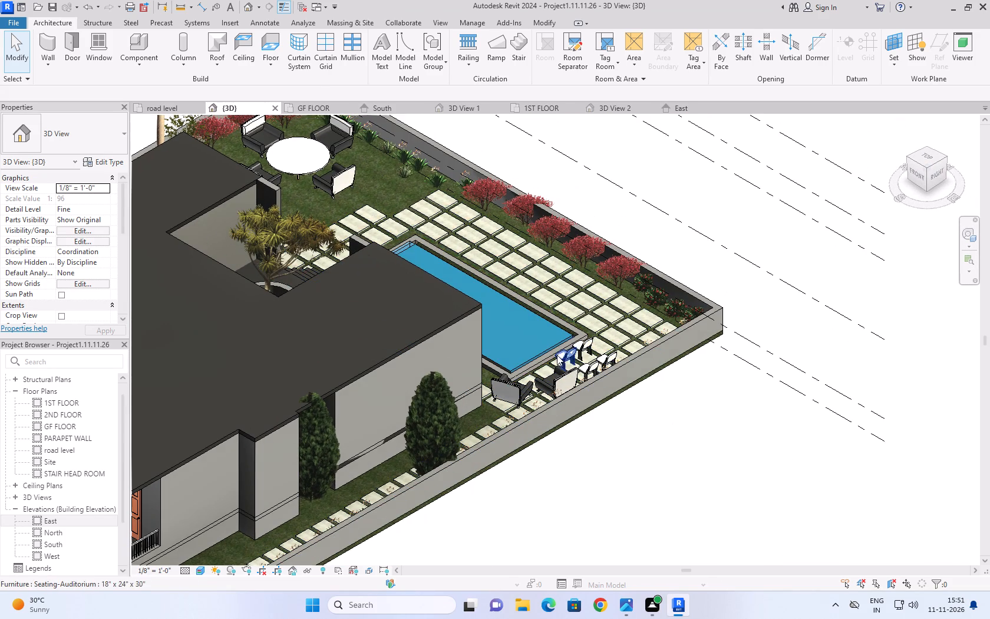
scroll(532, 348, "up", 4)
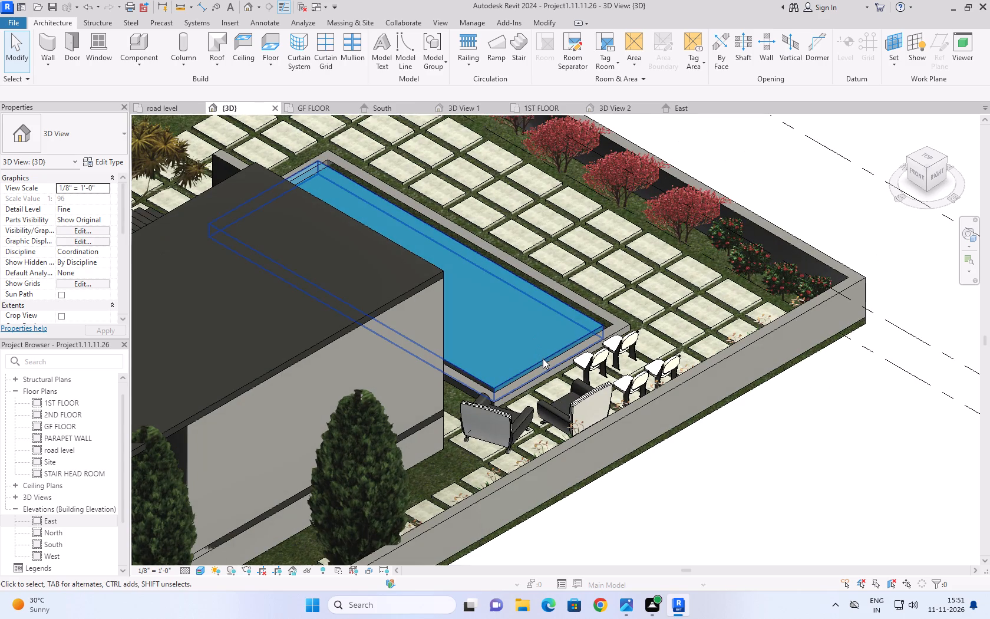
left_click(543, 358)
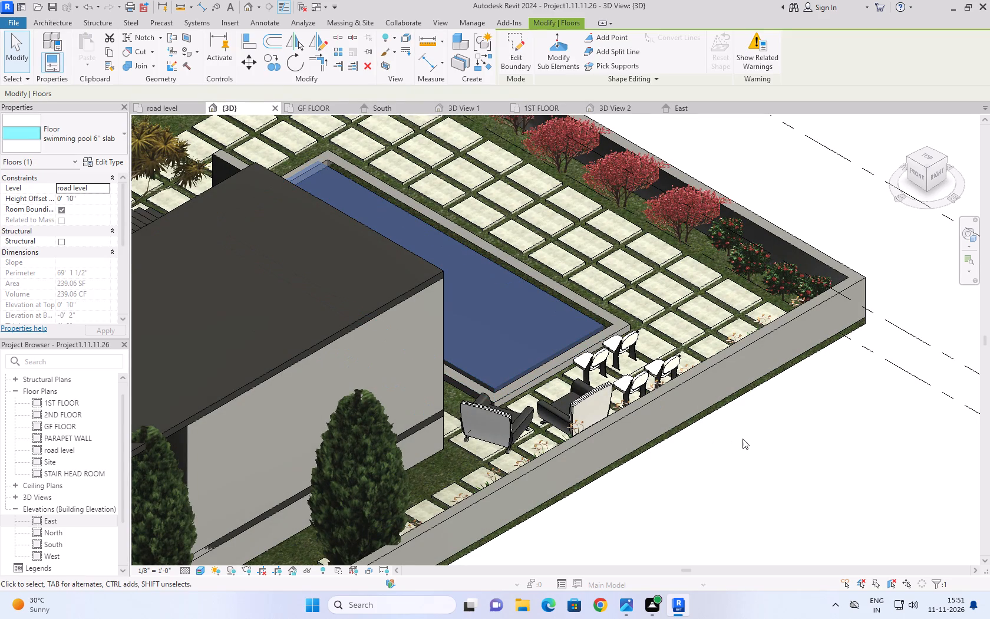
left_click(796, 417)
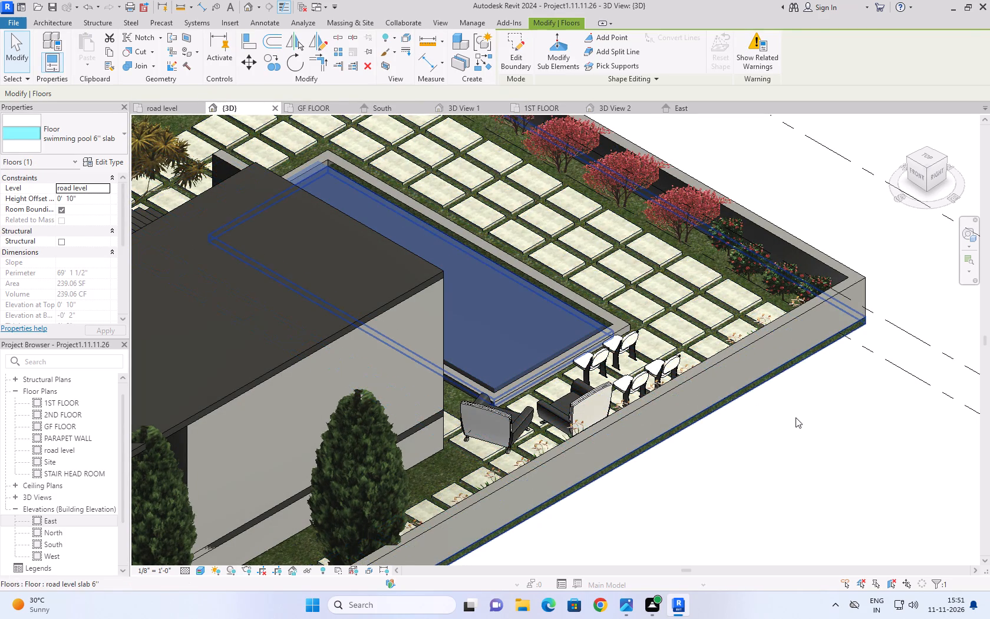
left_click(598, 324)
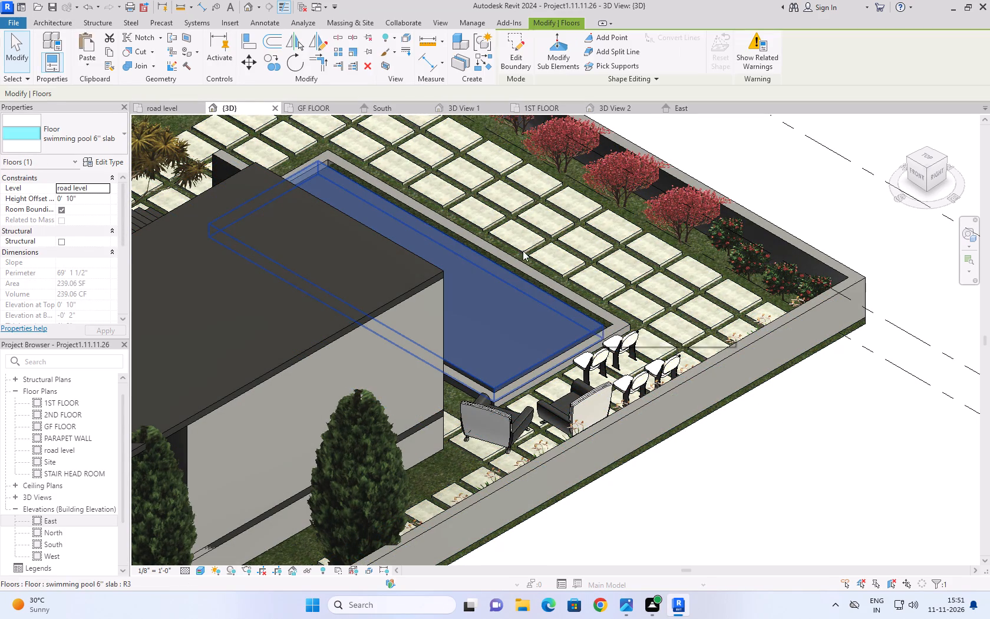
left_click(390, 107)
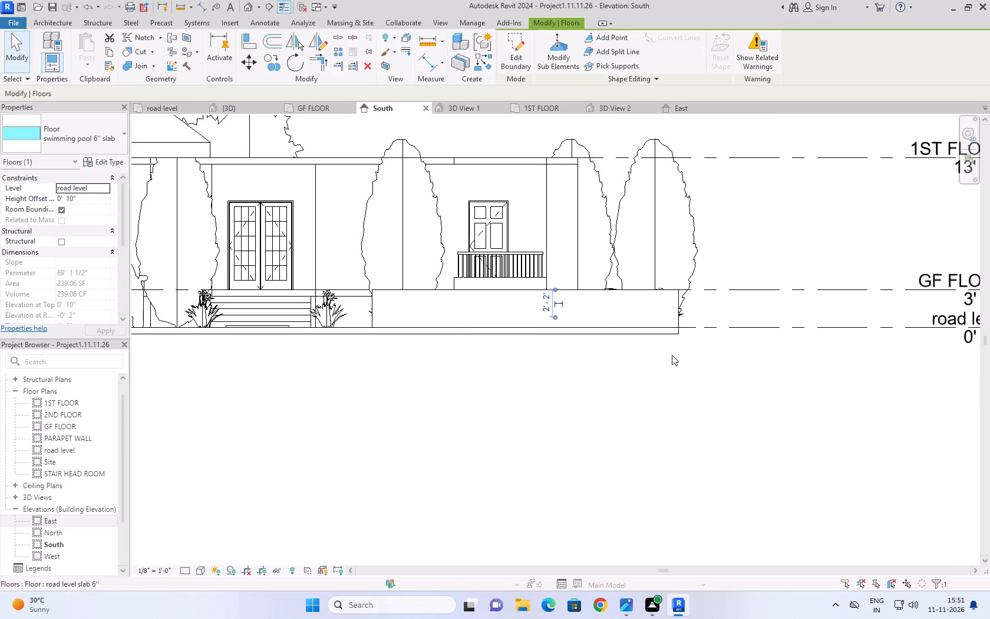
key("Down")
key("Down")
key("Down")
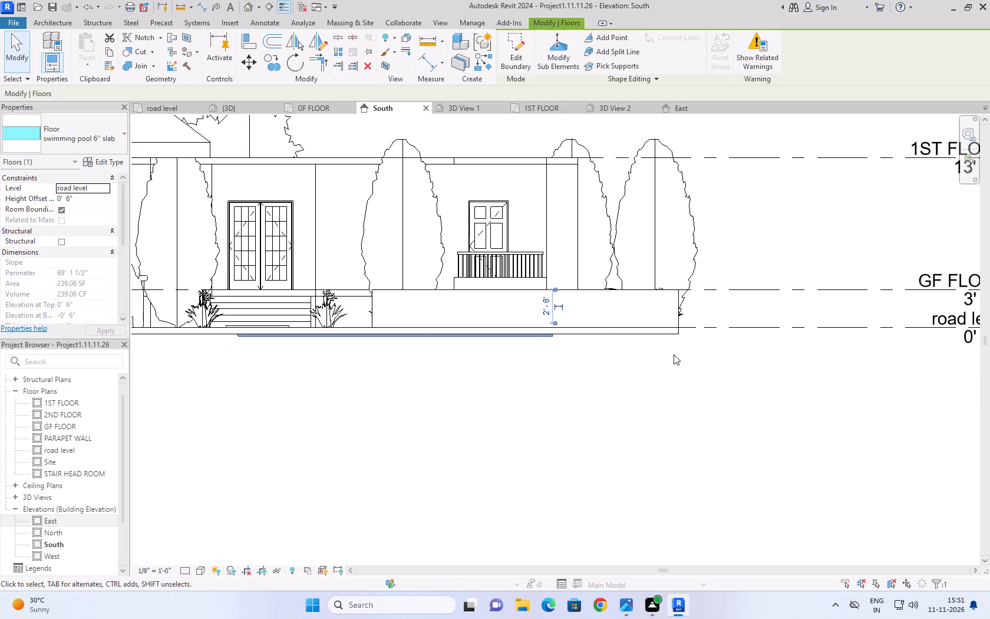
key("Down")
key("Up")
key("Up")
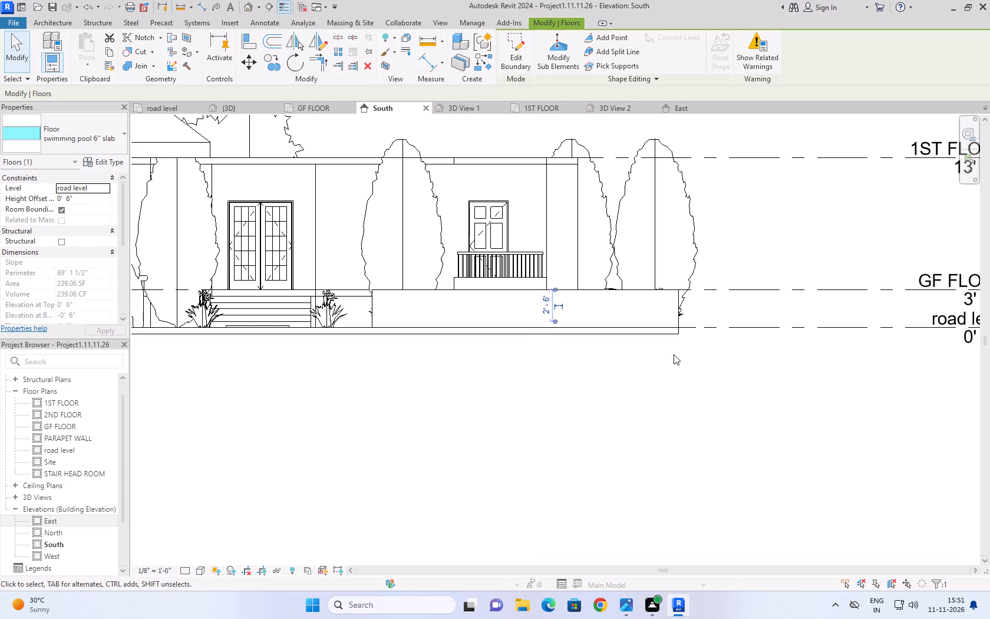
left_click(674, 354)
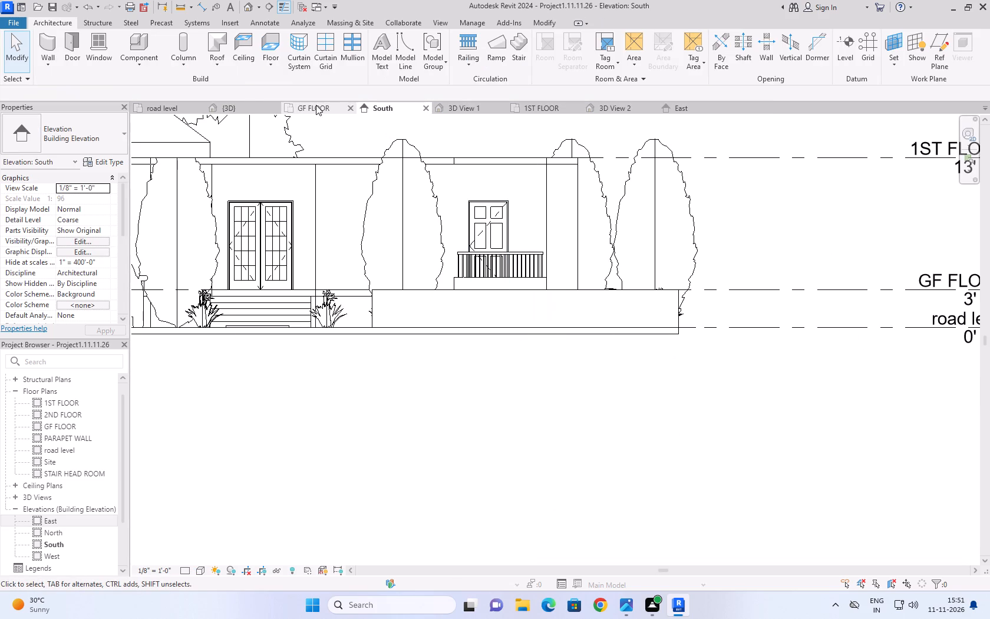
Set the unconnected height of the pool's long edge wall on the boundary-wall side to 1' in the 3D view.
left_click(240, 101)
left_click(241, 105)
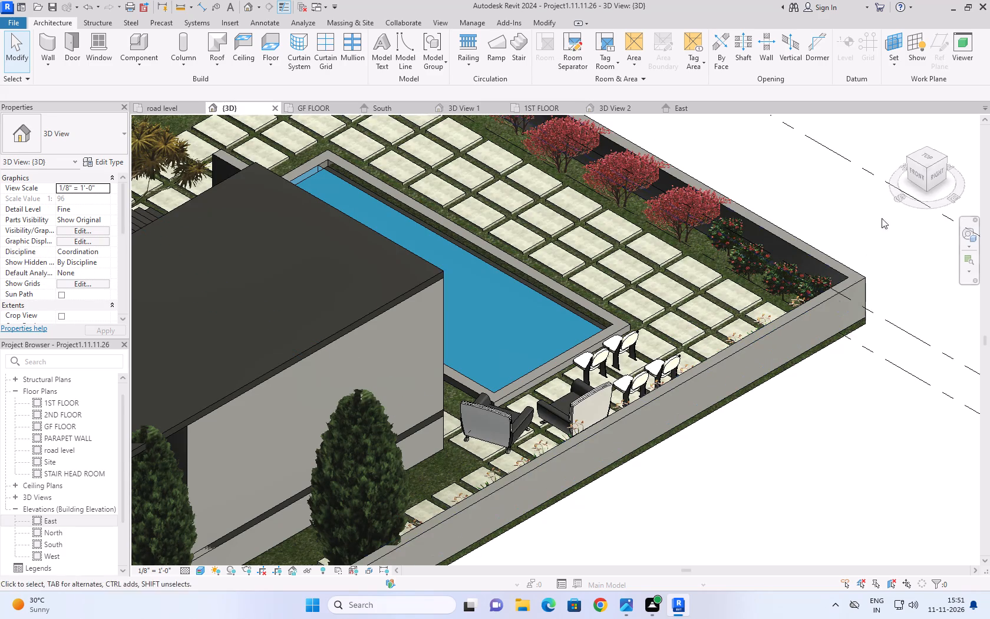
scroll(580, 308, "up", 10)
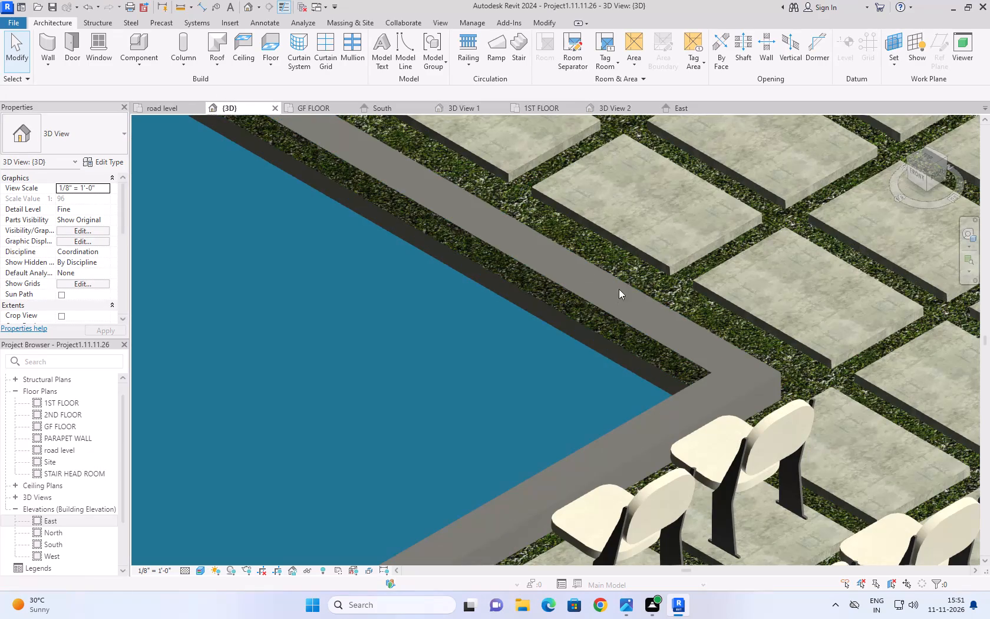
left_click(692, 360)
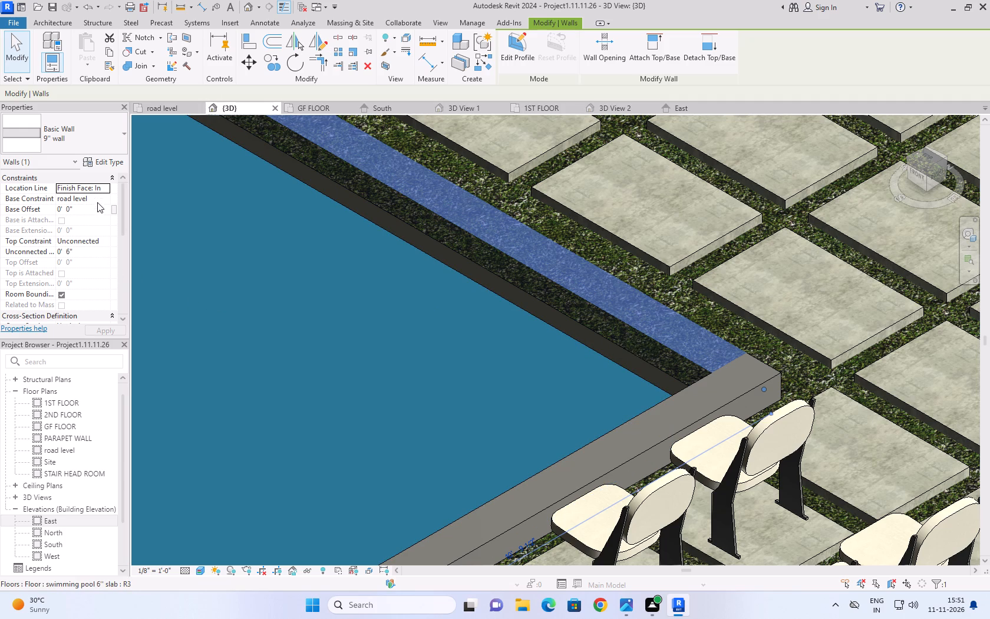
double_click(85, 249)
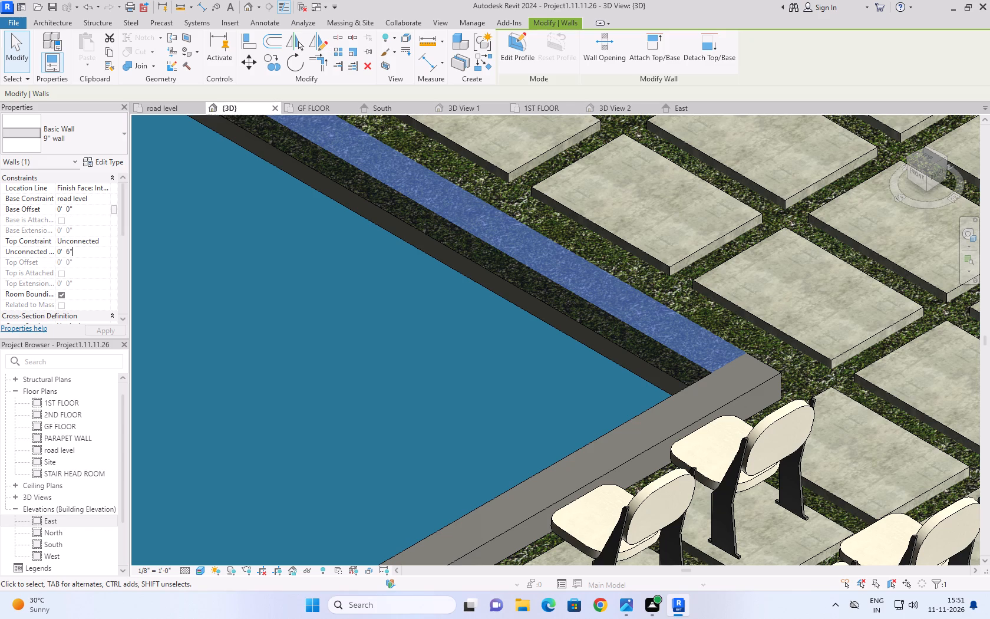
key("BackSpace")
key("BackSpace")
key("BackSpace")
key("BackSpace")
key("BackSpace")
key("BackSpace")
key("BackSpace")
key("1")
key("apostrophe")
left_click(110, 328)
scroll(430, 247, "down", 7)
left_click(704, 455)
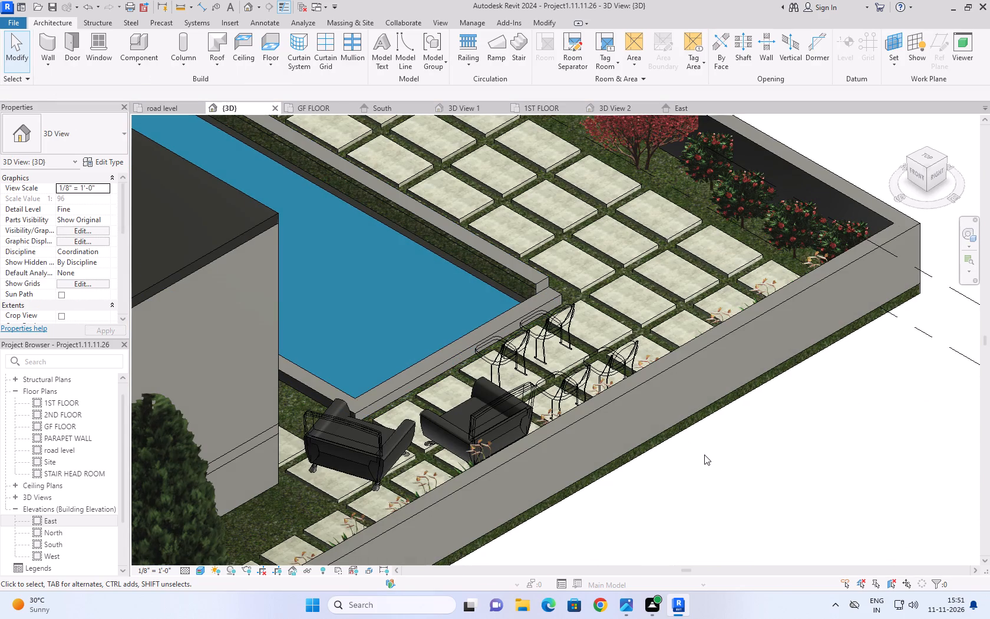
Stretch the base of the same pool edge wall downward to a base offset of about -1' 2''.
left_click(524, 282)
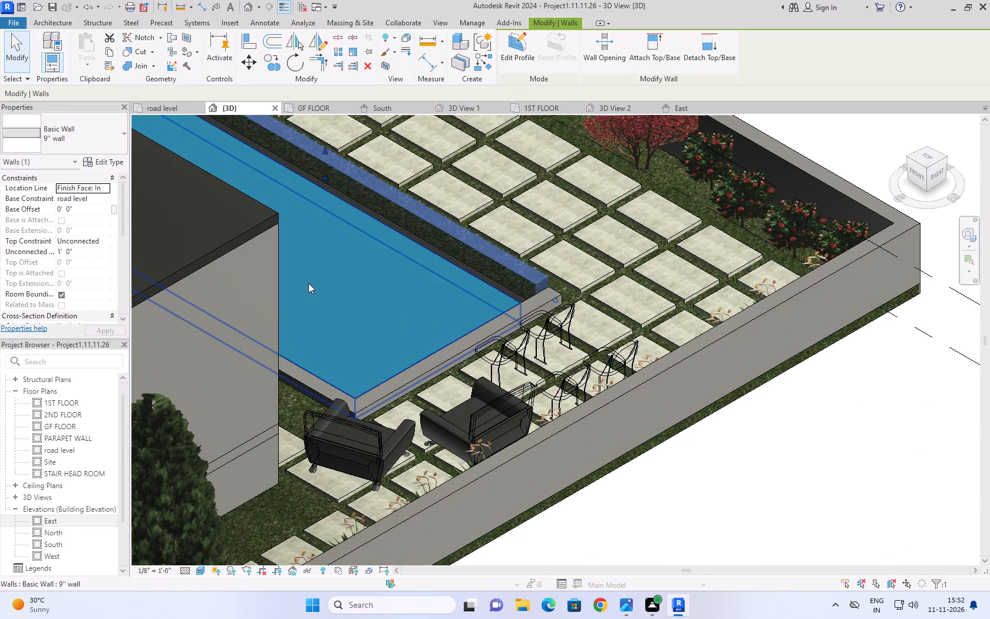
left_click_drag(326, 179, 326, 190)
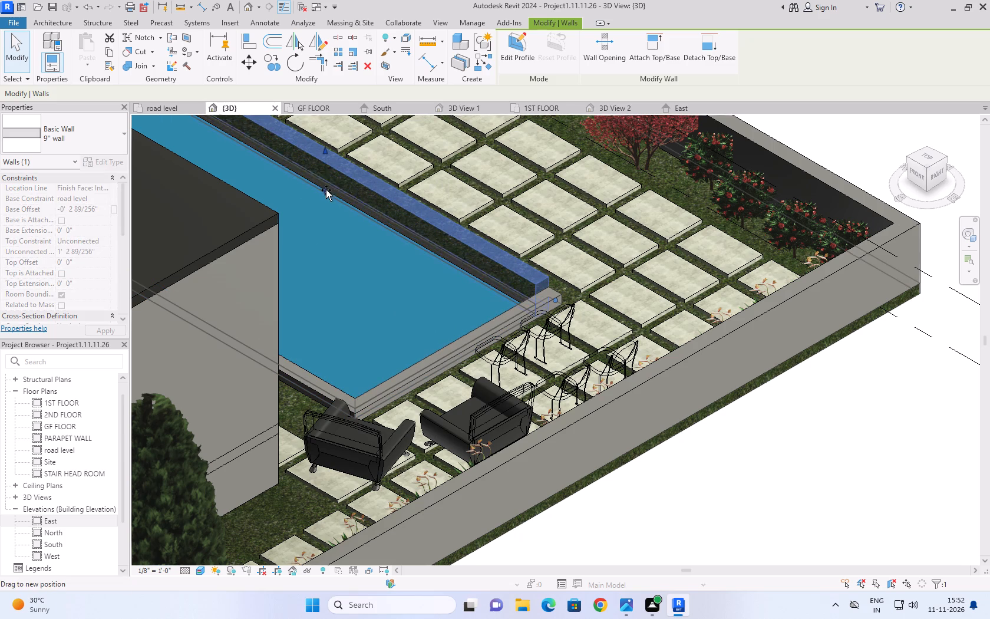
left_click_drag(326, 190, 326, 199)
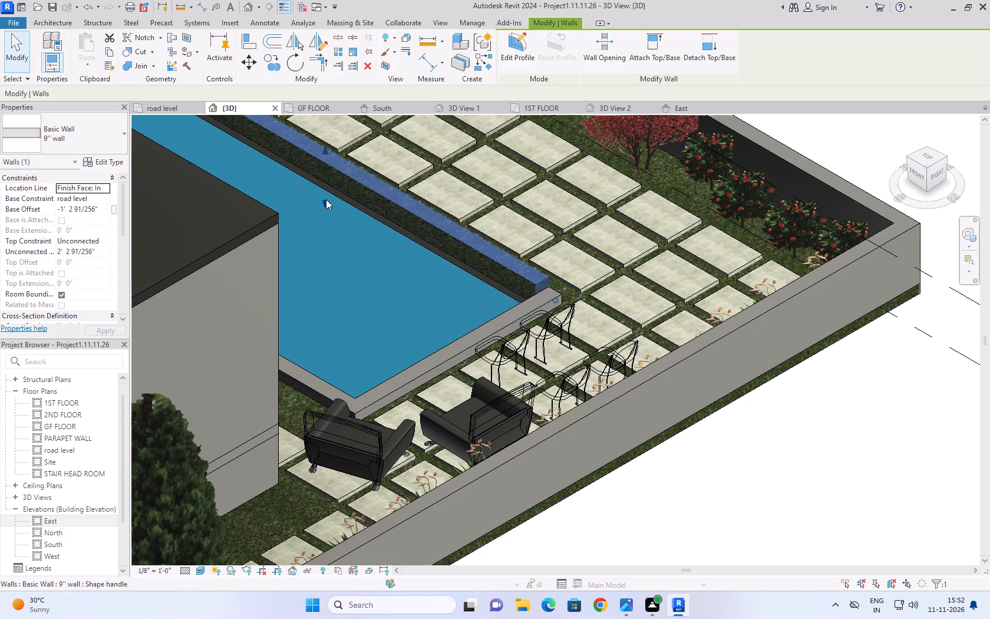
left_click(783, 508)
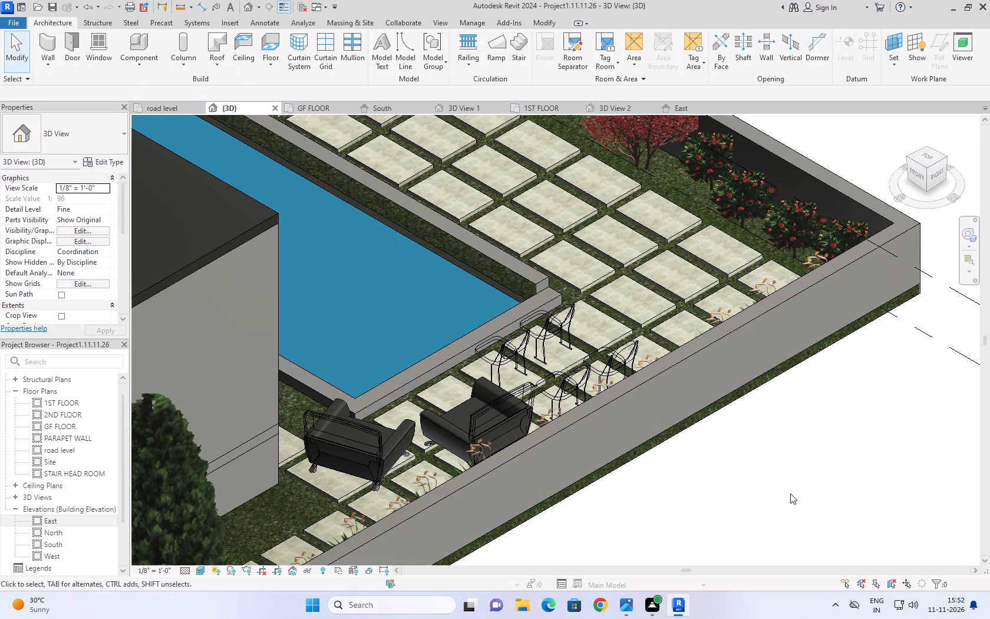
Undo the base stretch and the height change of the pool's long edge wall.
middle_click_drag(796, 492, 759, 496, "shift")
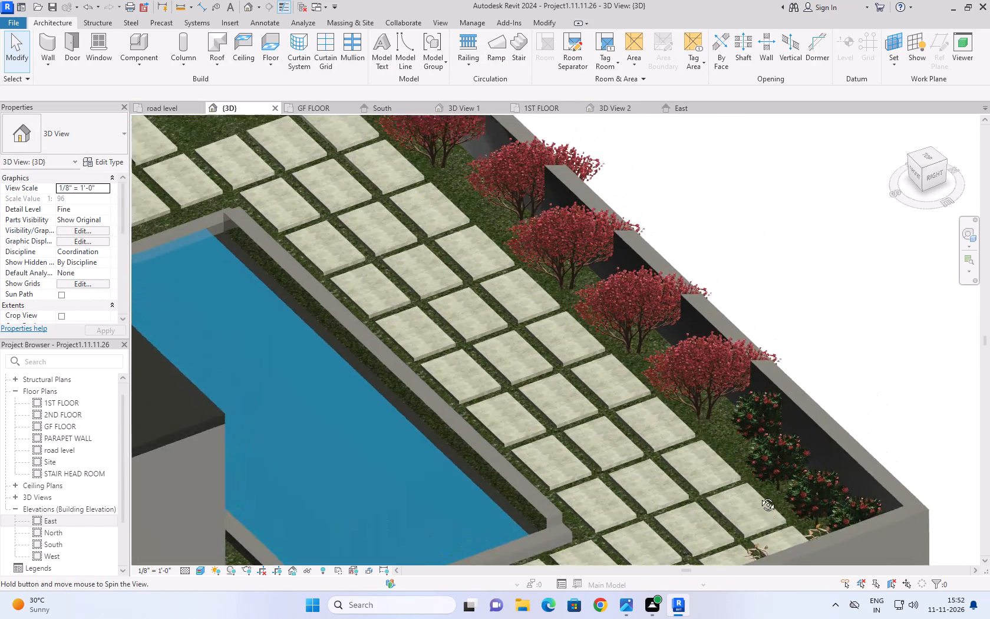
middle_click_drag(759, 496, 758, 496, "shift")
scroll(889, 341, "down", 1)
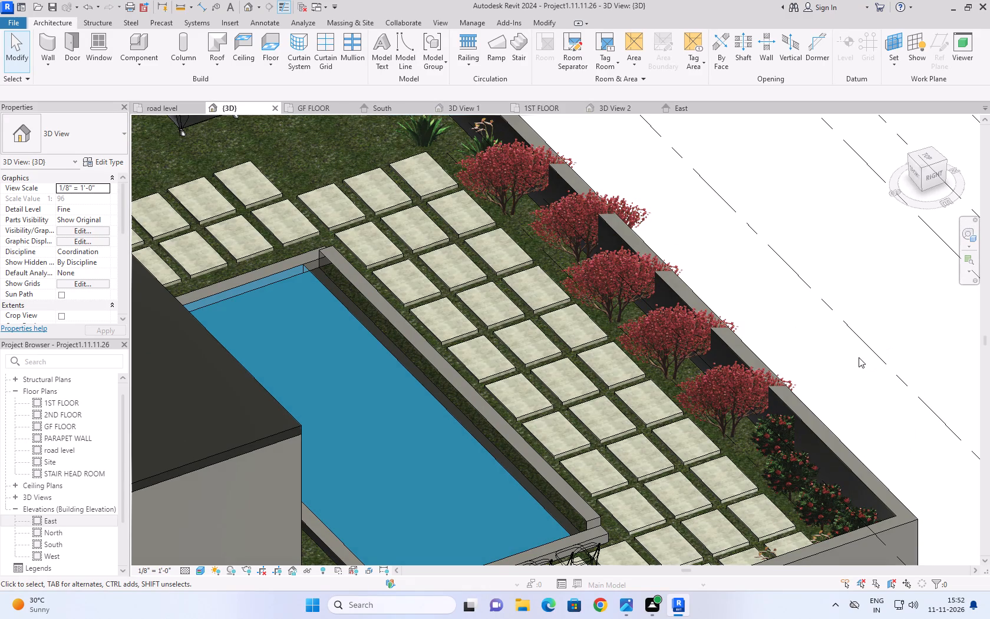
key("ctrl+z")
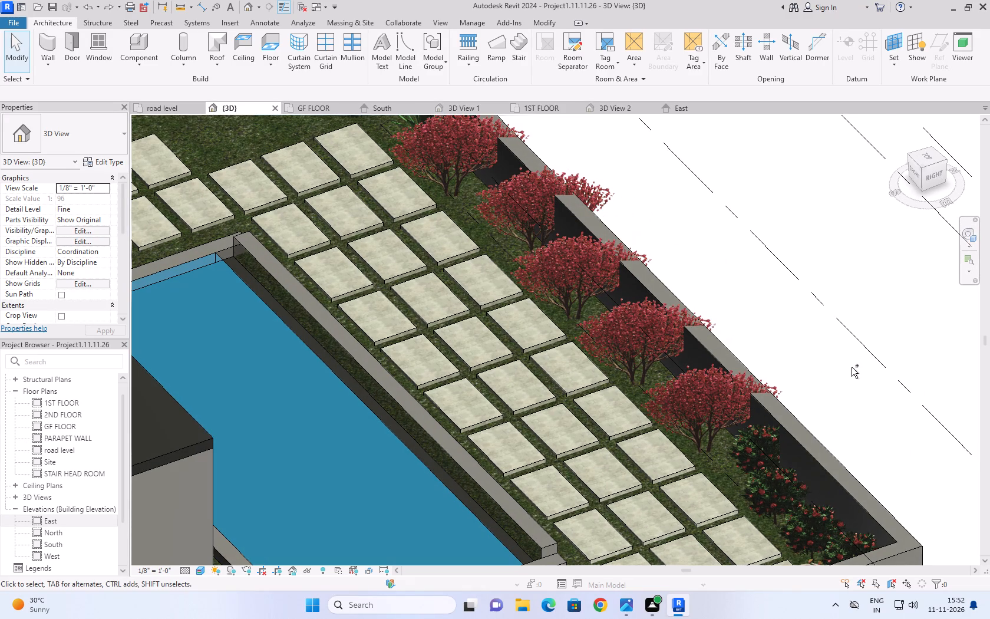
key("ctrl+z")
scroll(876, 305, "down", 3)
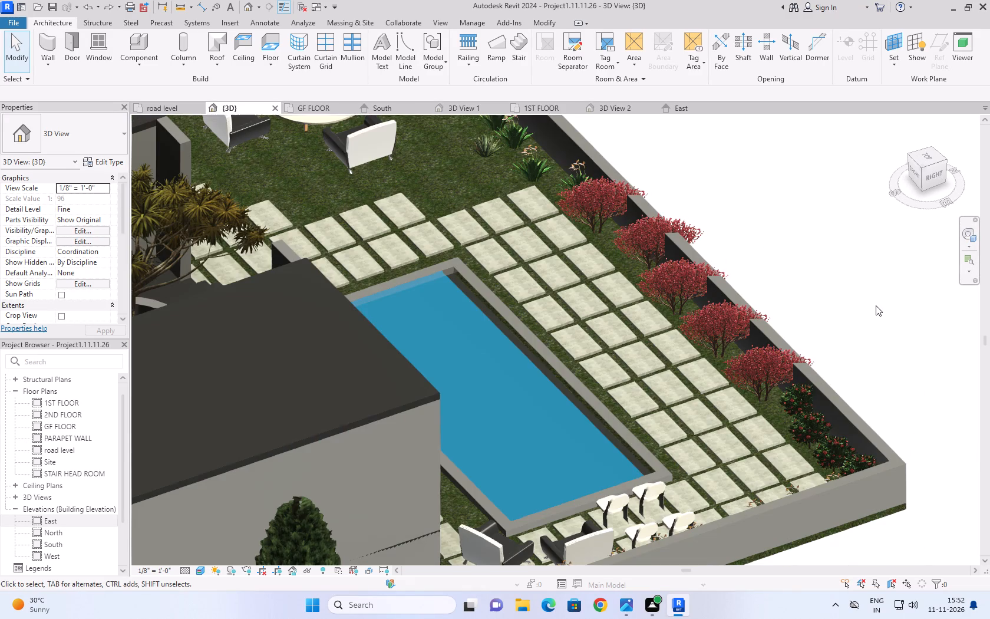
Edit the boundary of the swimming pool 6'' slab, moving its long edge on the boundary-wall side out to the pool wall's inner face.
middle_click_drag(899, 265, 856, 294, "shift")
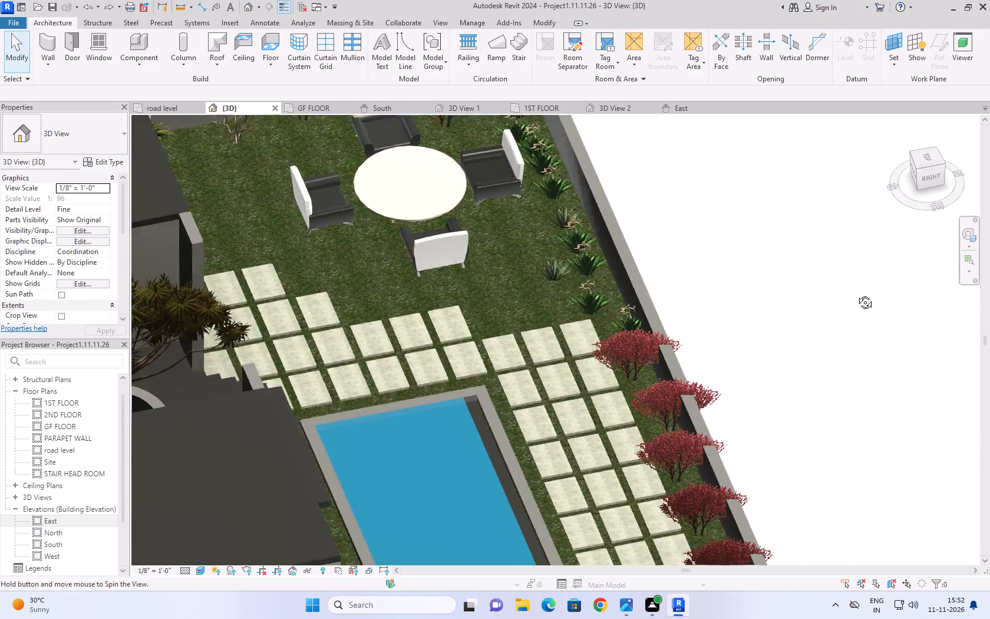
middle_click_drag(856, 294, 816, 298, "shift")
scroll(802, 237, "down", 8)
middle_click_drag(811, 400, 775, 424, "shift")
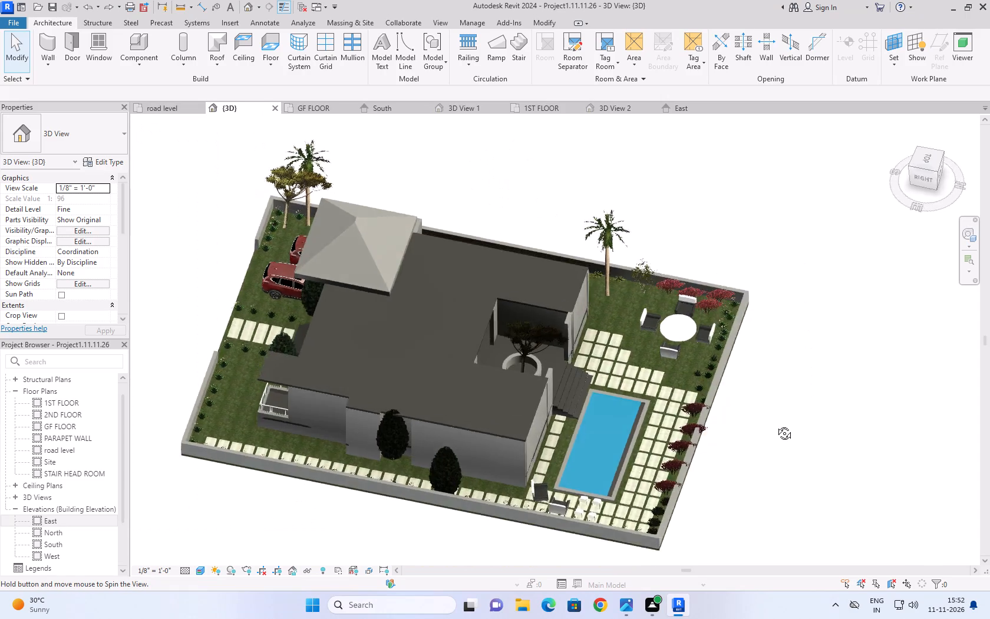
middle_click_drag(775, 424, 722, 394, "shift")
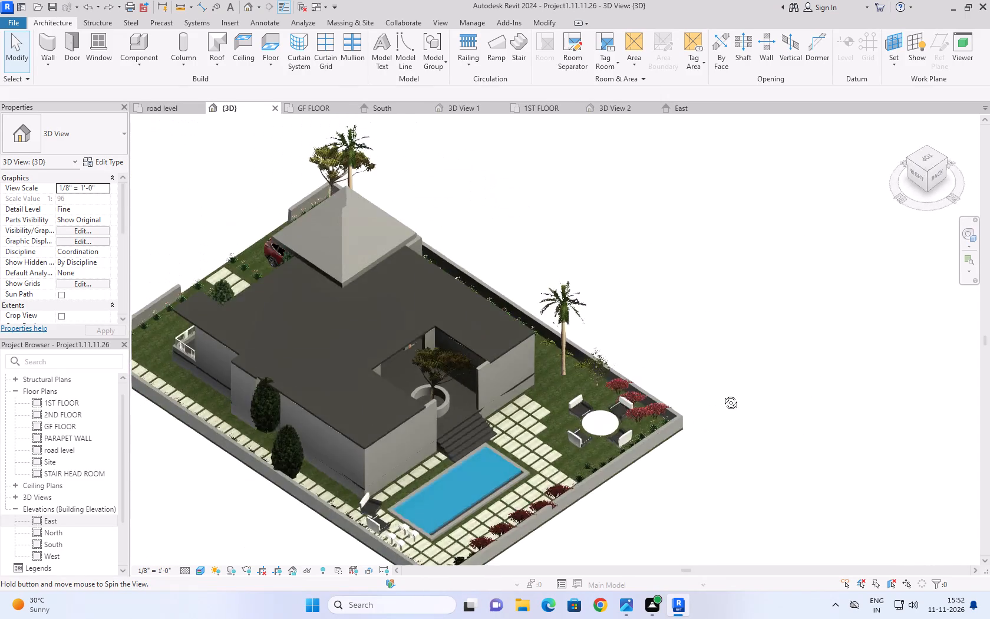
middle_click_drag(722, 394, 837, 332, "shift")
scroll(712, 317, "up", 7)
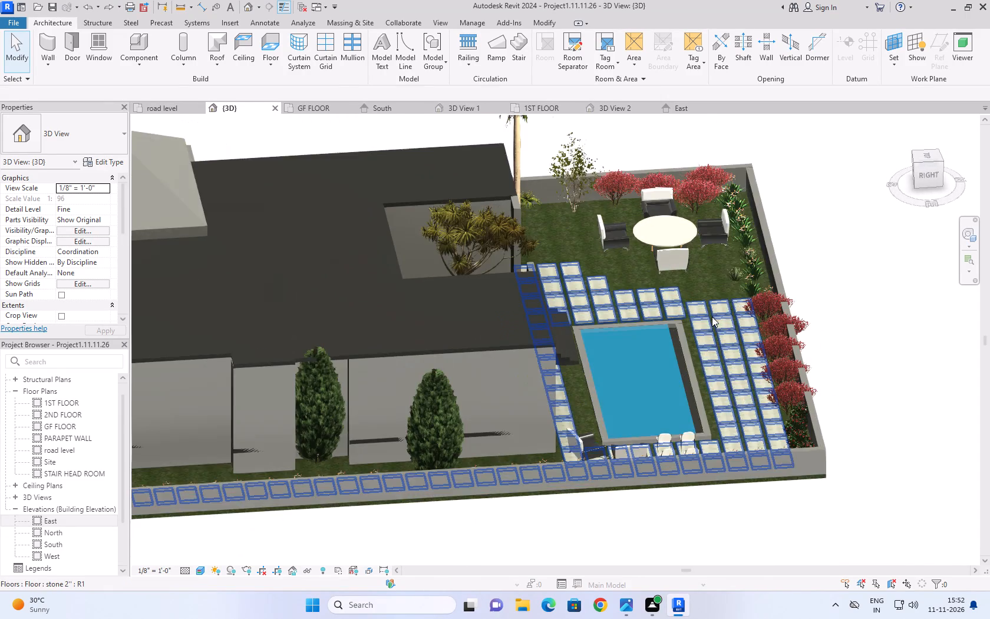
scroll(712, 317, "up", 1)
left_click(648, 374)
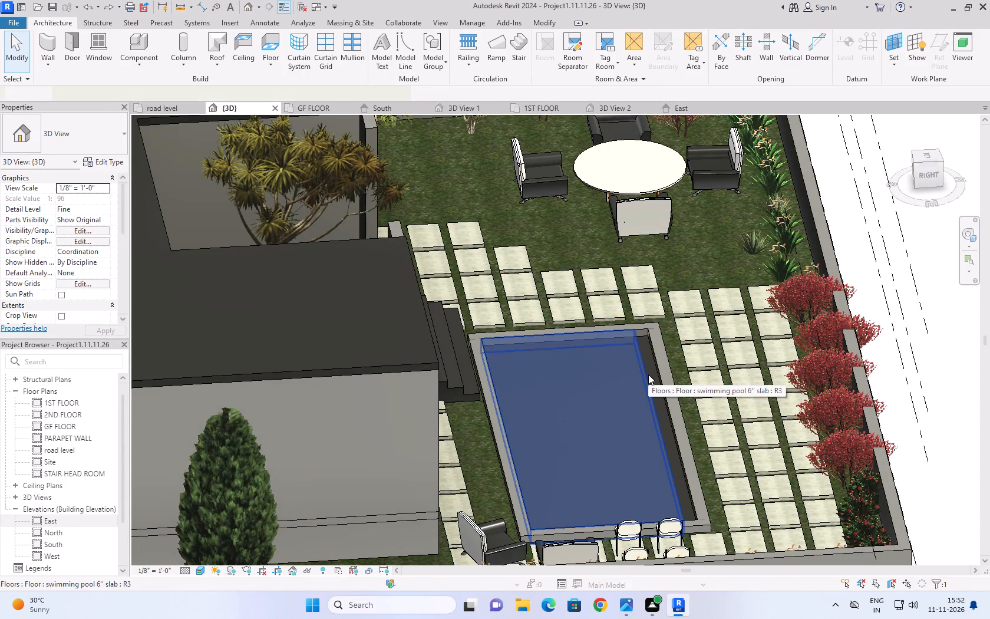
left_click(522, 67)
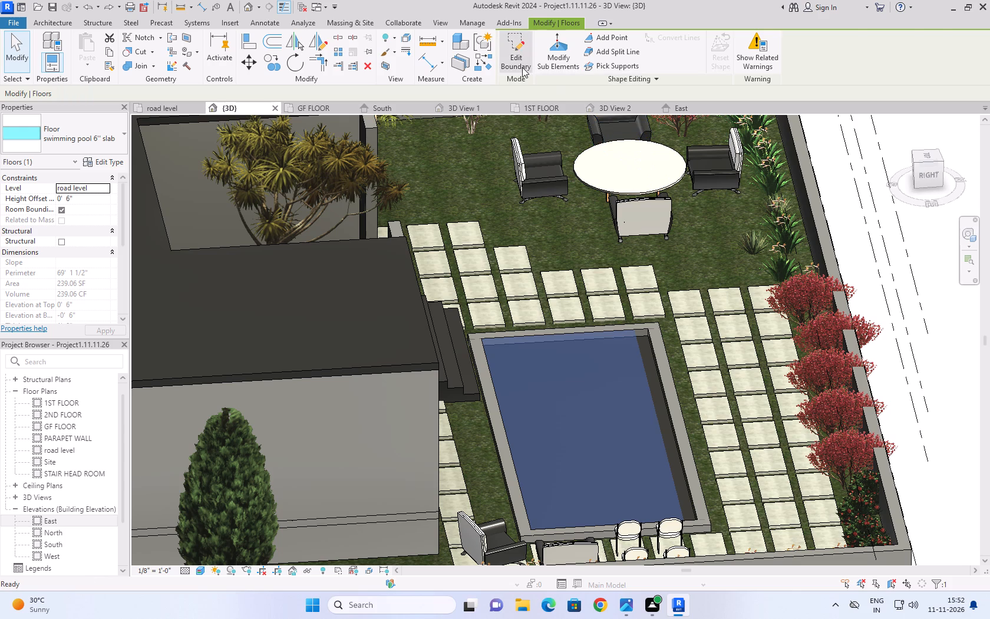
left_click(923, 153)
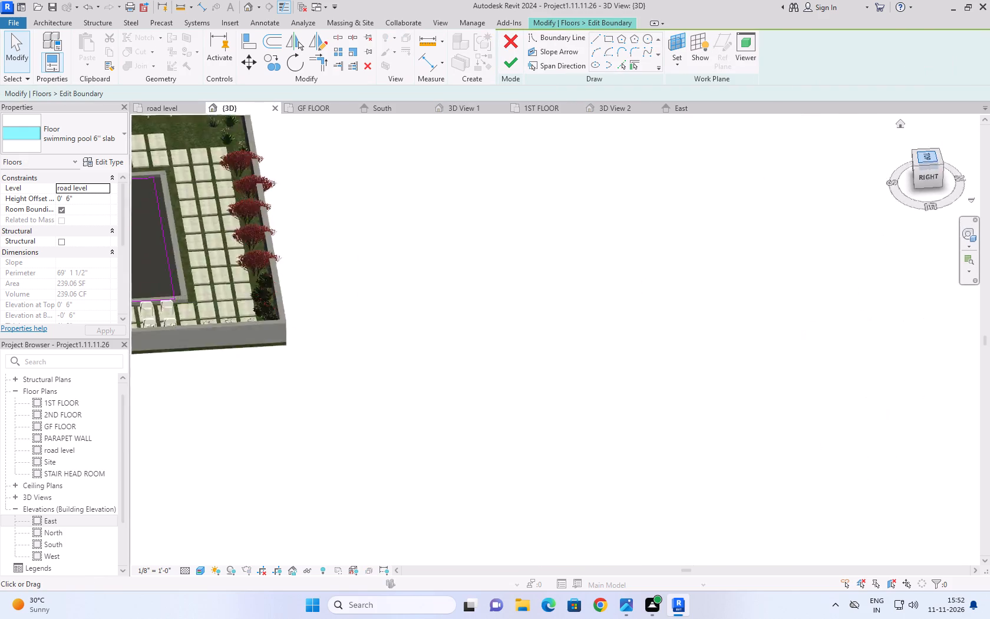
scroll(684, 427, "up", 10)
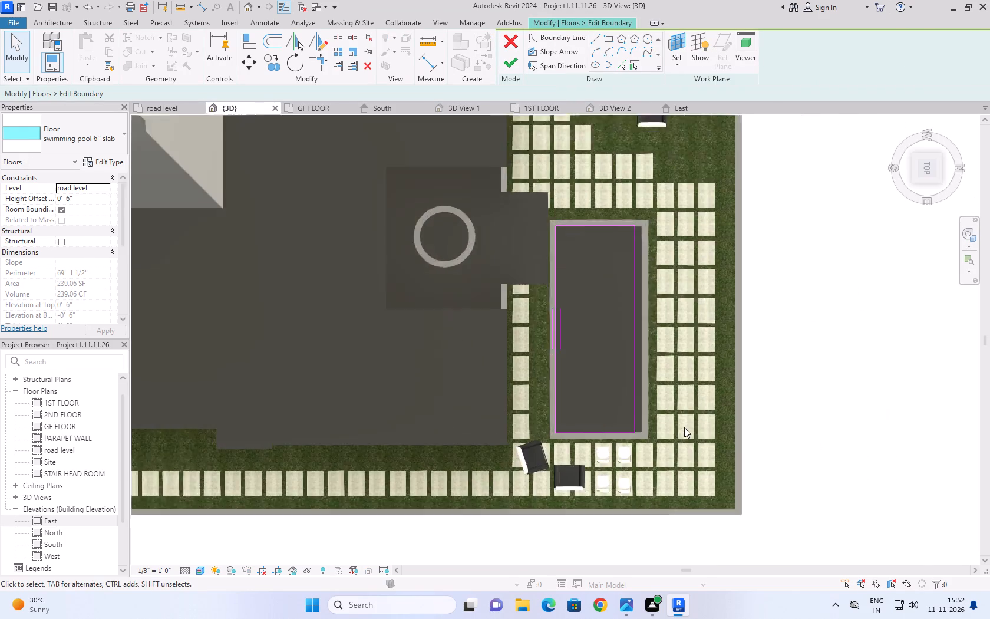
scroll(684, 427, "up", 5)
left_click(586, 320)
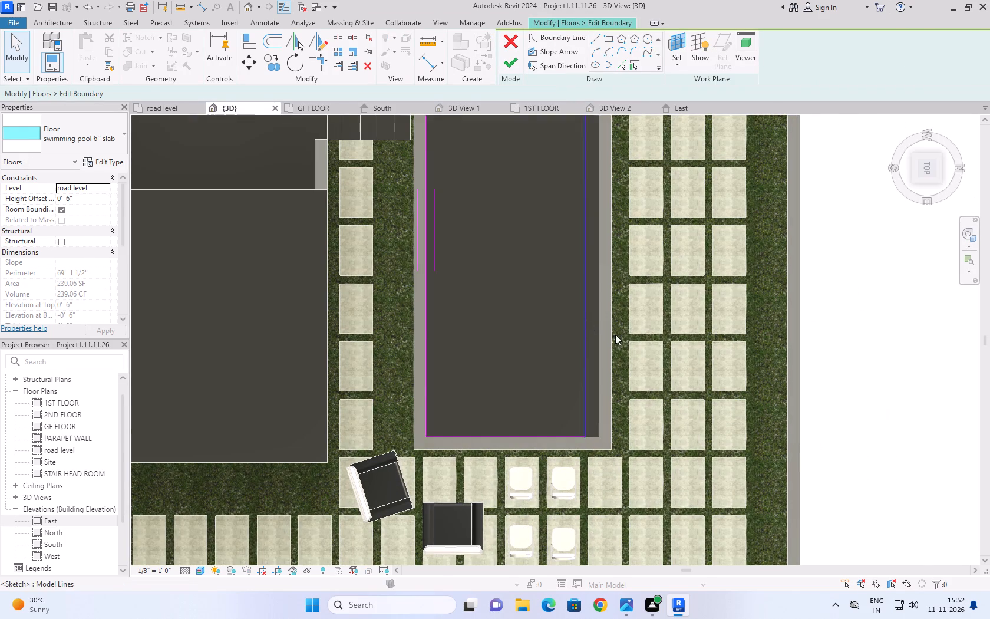
key("Right")
key("Right")
key("Right")
key("Right")
key("Right")
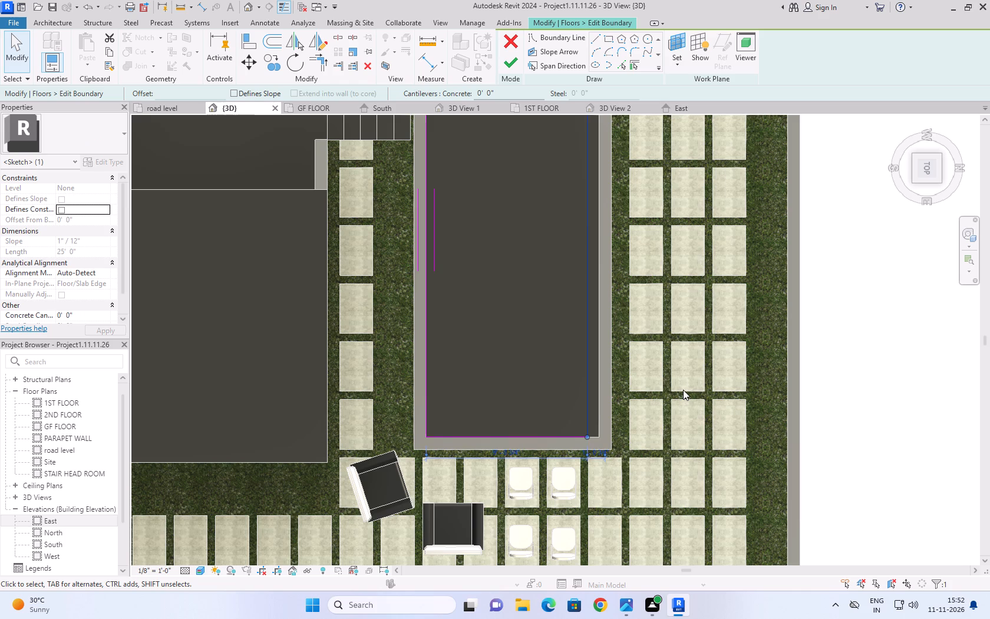
key("Right")
key("Right")
key("Right")
key("Right")
key("Right")
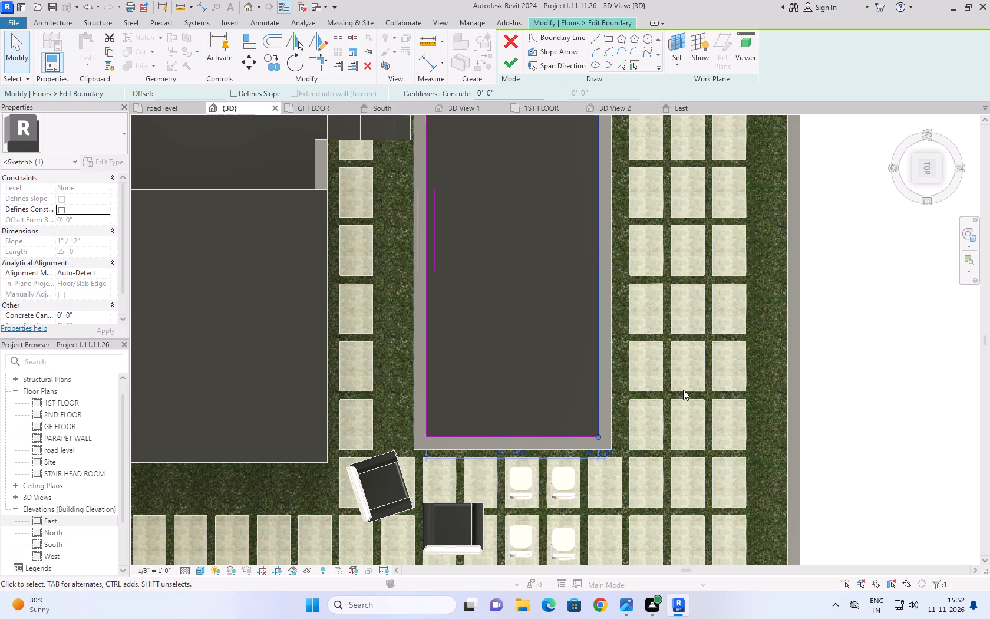
key("Left")
left_click(865, 338)
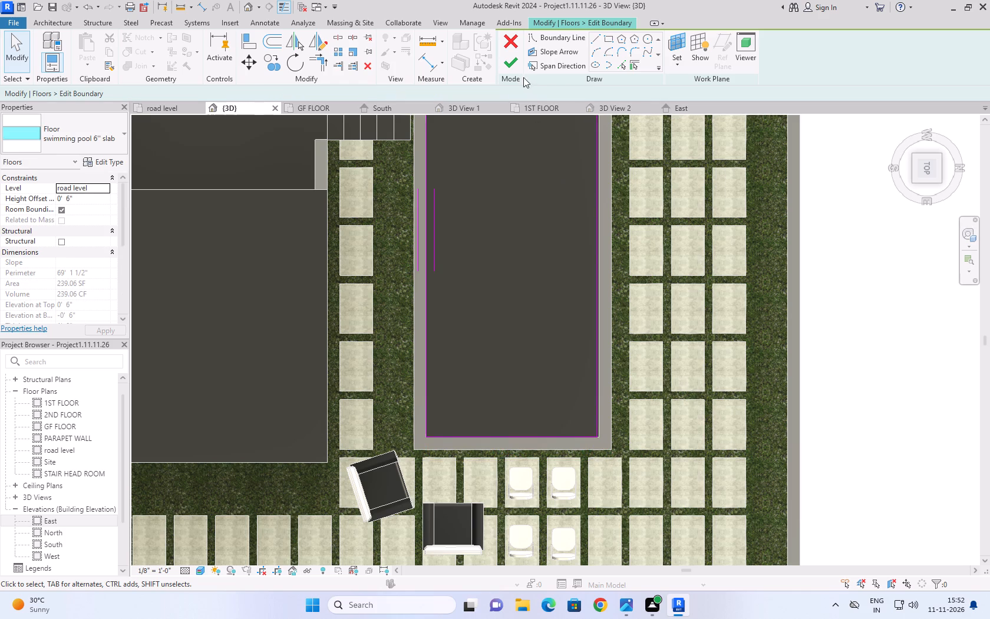
left_click(513, 61)
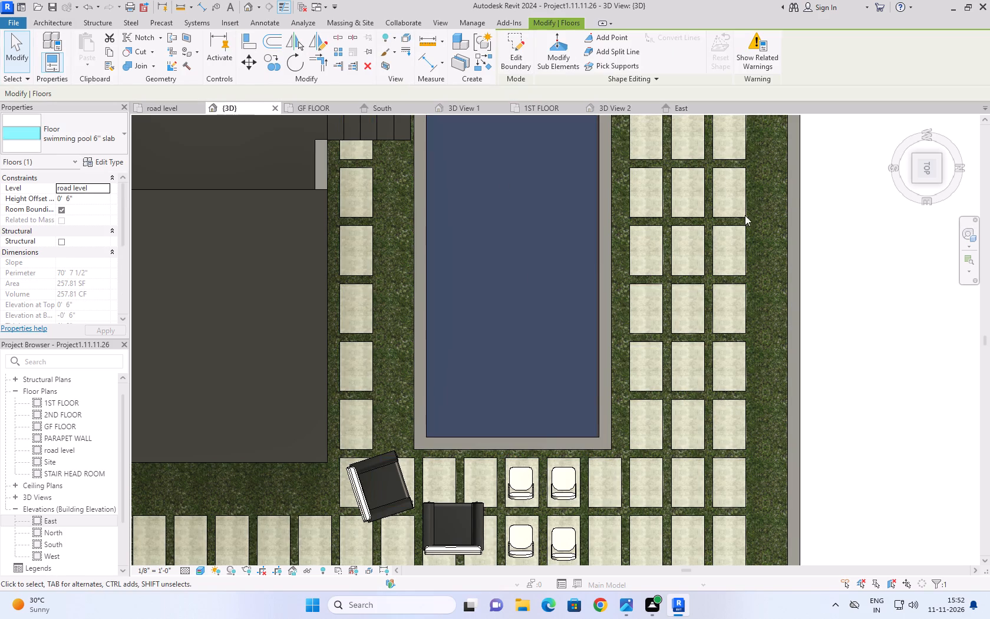
left_click(841, 304)
Examine the pool's fit inside its edge walls and the whole house model from above in the 3D view.
scroll(410, 378, "down", 5)
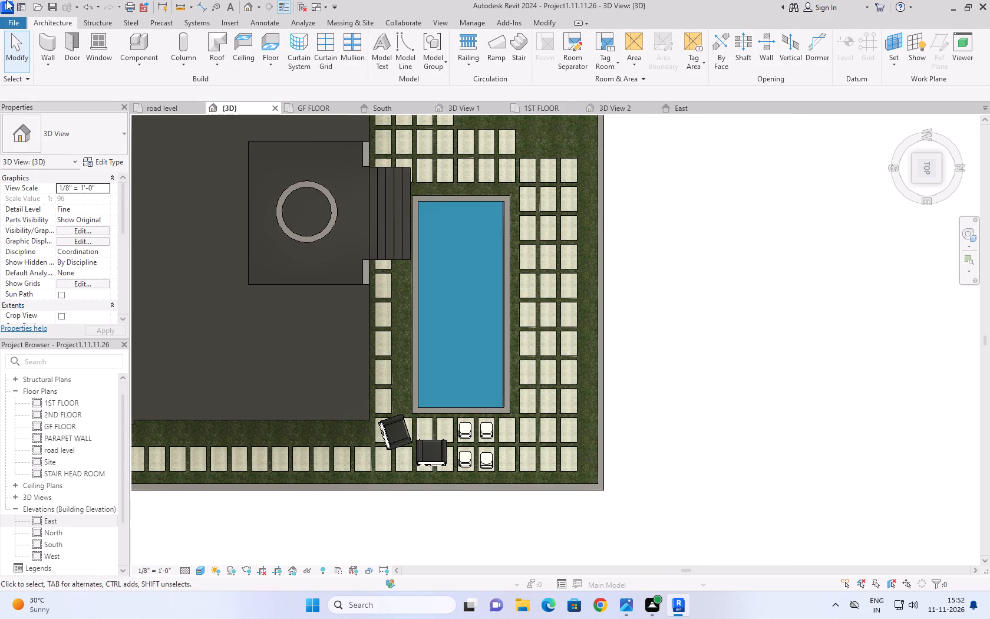
left_click(9, 47)
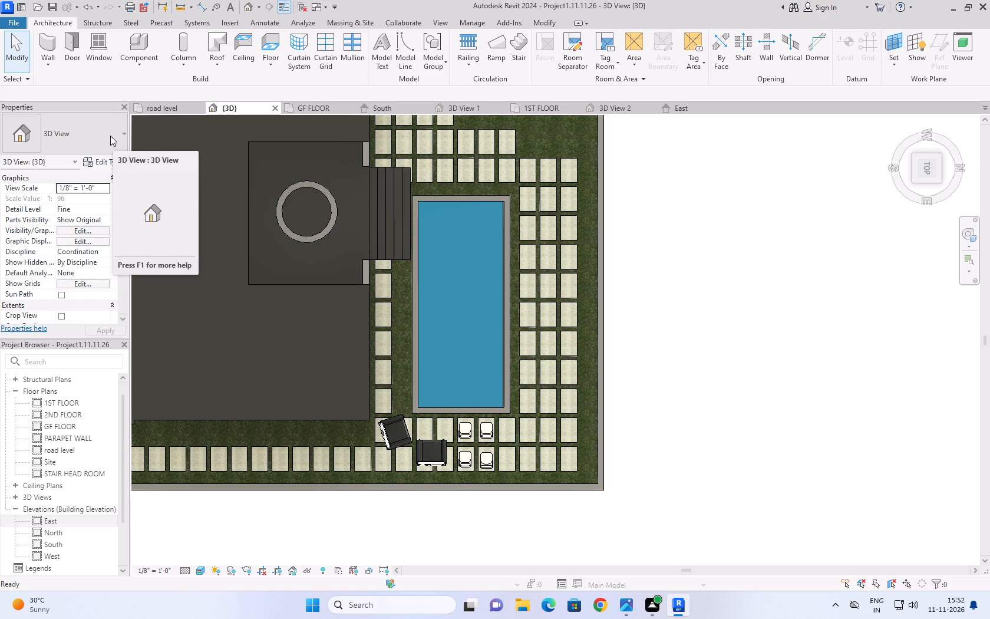
left_click(836, 324)
left_click(896, 128)
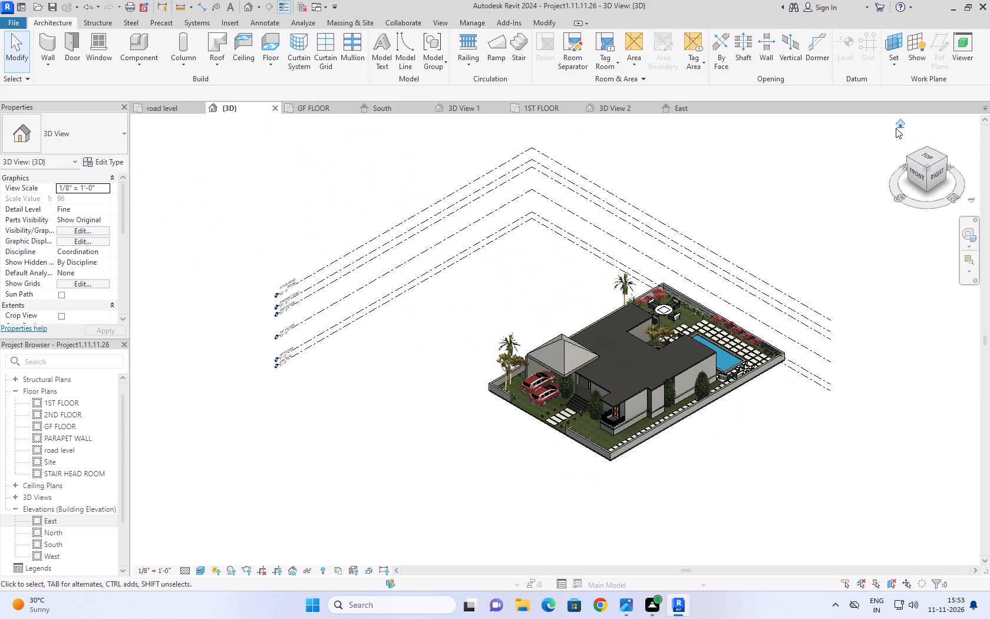
scroll(847, 420, "up", 3)
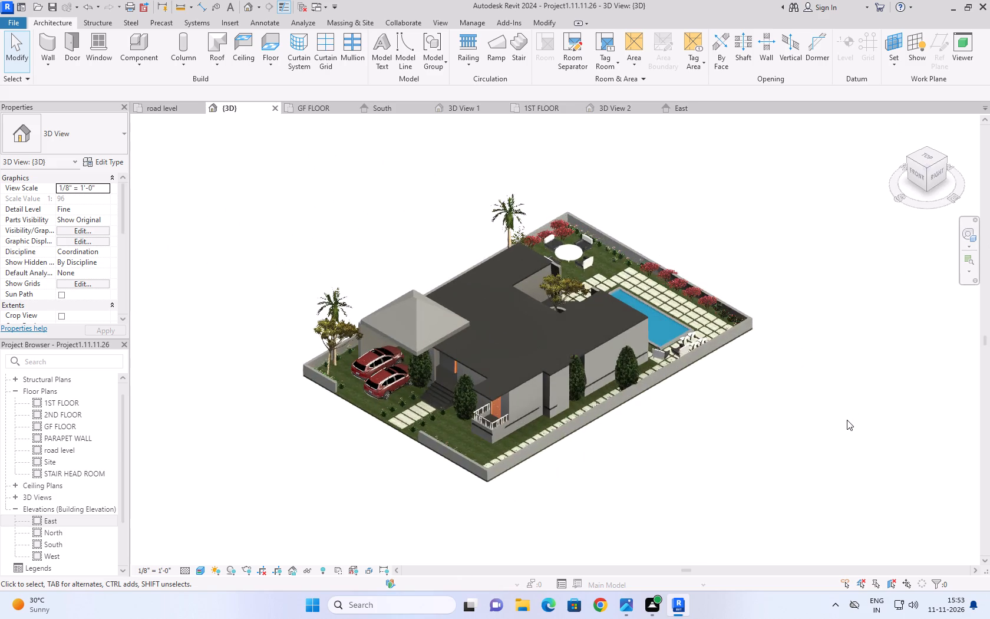
scroll(847, 420, "up", 4)
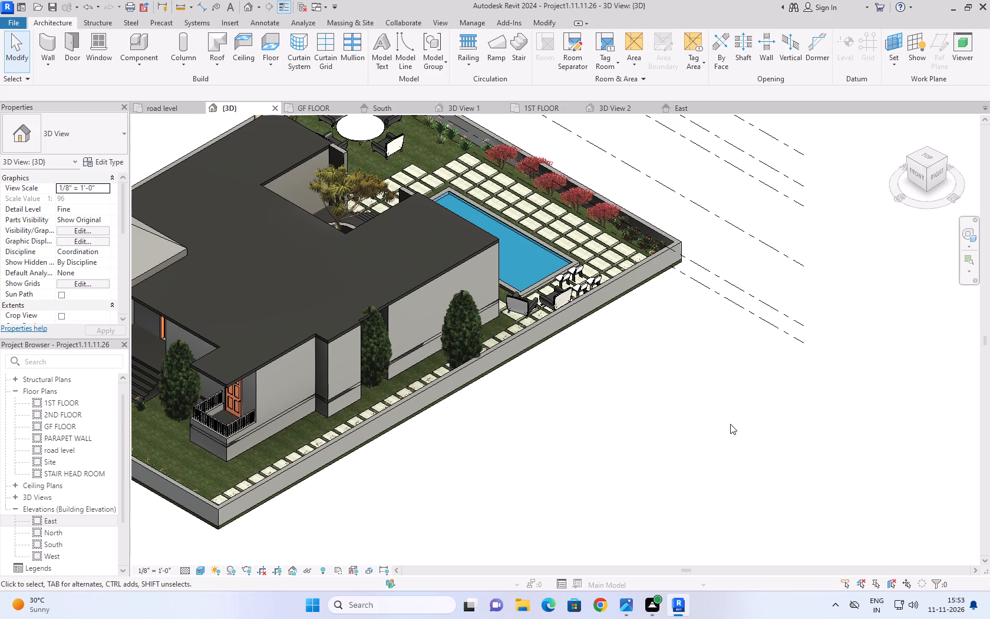
middle_click_drag(767, 404, 682, 457, "shift")
scroll(692, 450, "down", 1, "shift")
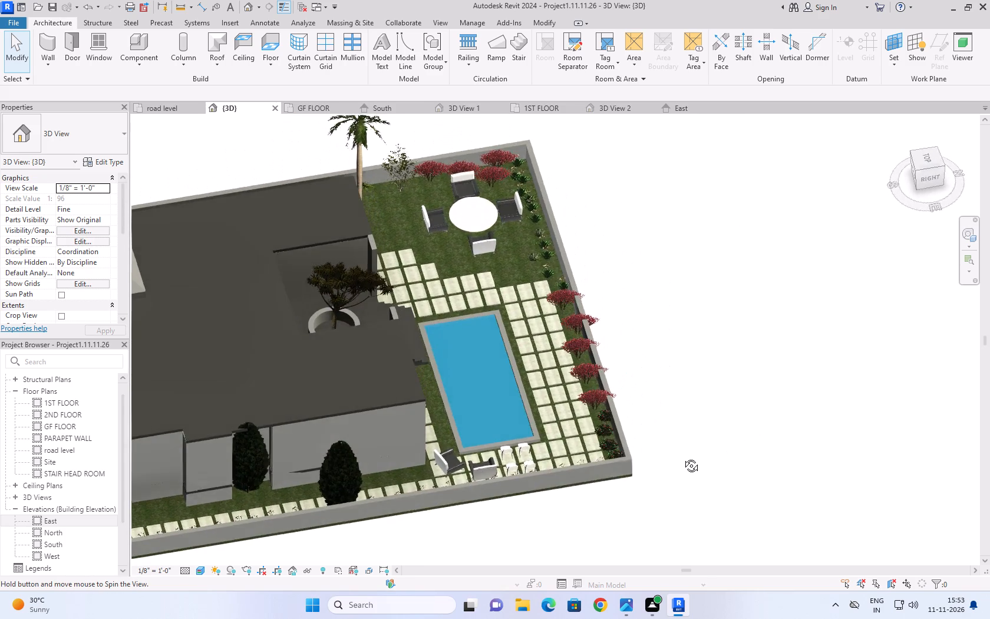
middle_click_drag(682, 457, 676, 460, "shift")
middle_click_drag(702, 446, 689, 444, "shift")
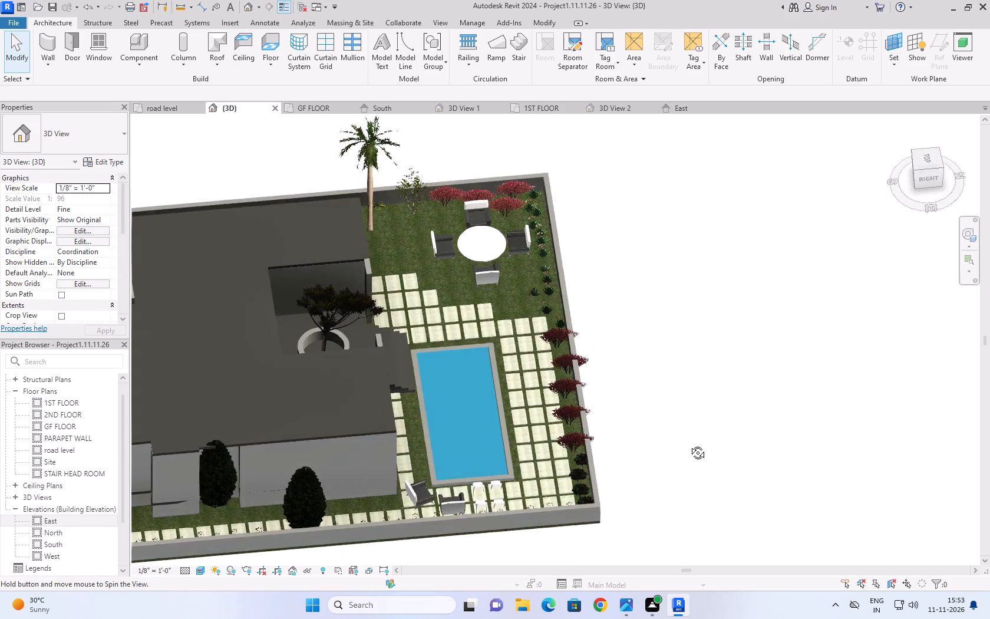
middle_click_drag(689, 444, 676, 402, "shift")
scroll(675, 400, "down", 2)
scroll(496, 449, "up", 5)
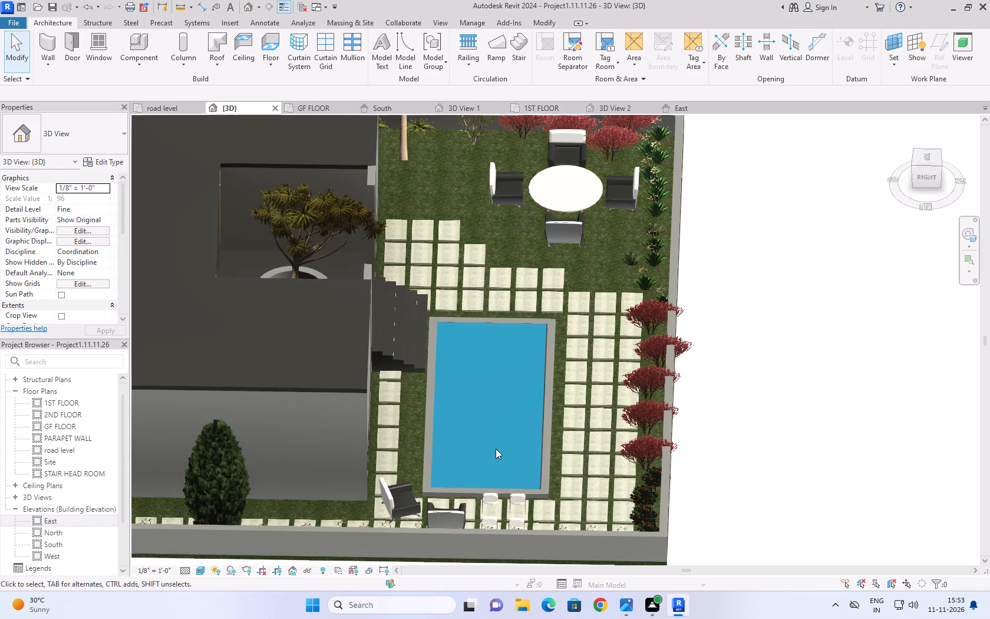
scroll(496, 449, "up", 4)
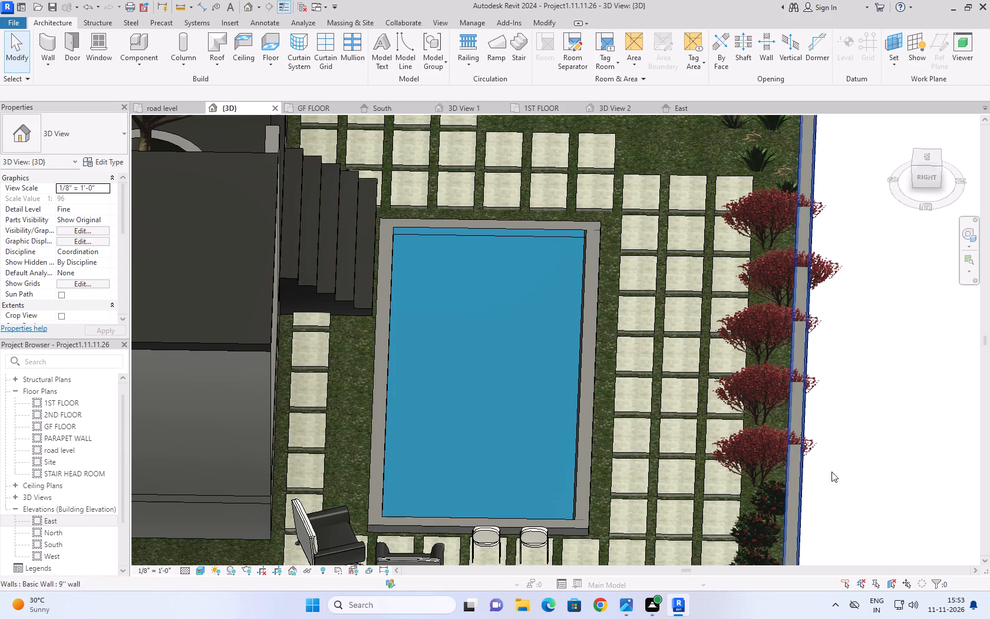
left_click(895, 125)
left_click(900, 124)
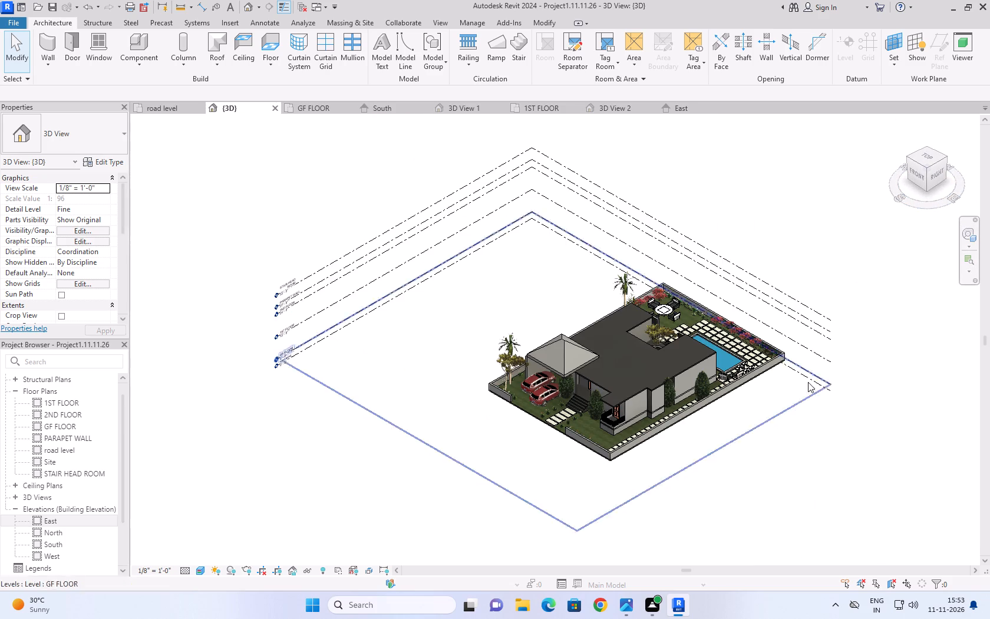
Examine the underside of the site floor at the pool opening from below, checking the swimming pool 6'' slab there.
middle_click_drag(763, 477, 697, 464, "shift")
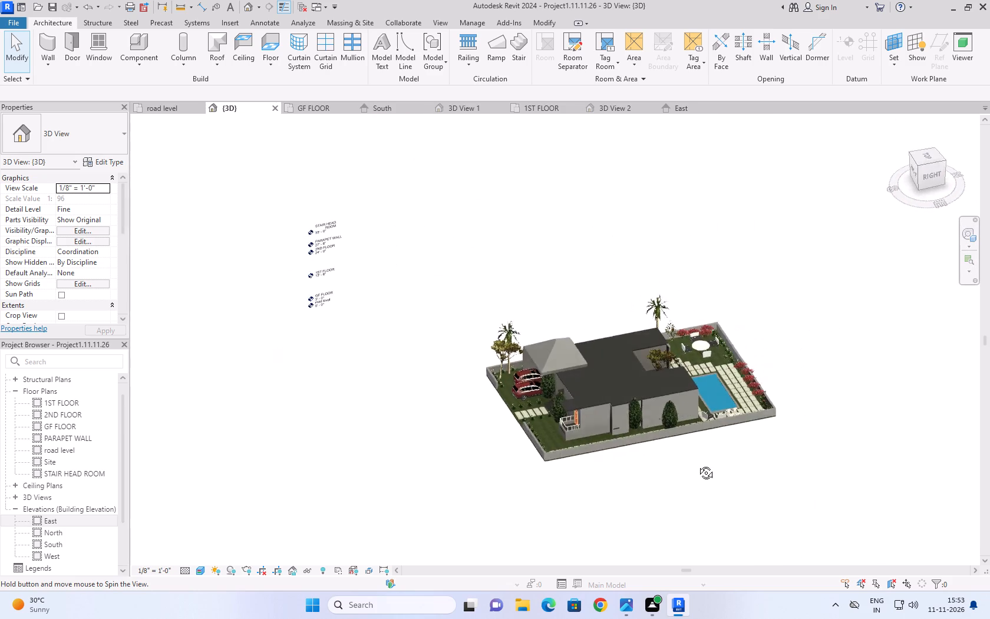
middle_click_drag(697, 464, 680, 161, "shift")
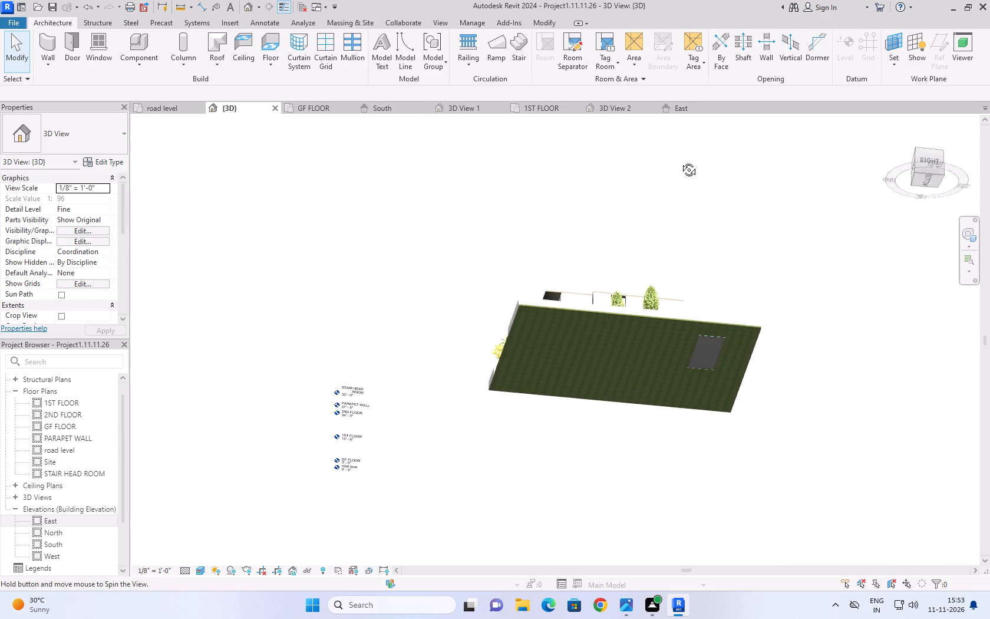
middle_click_drag(680, 161, 682, 157, "shift")
scroll(682, 157, "down", 1)
scroll(738, 360, "up", 4)
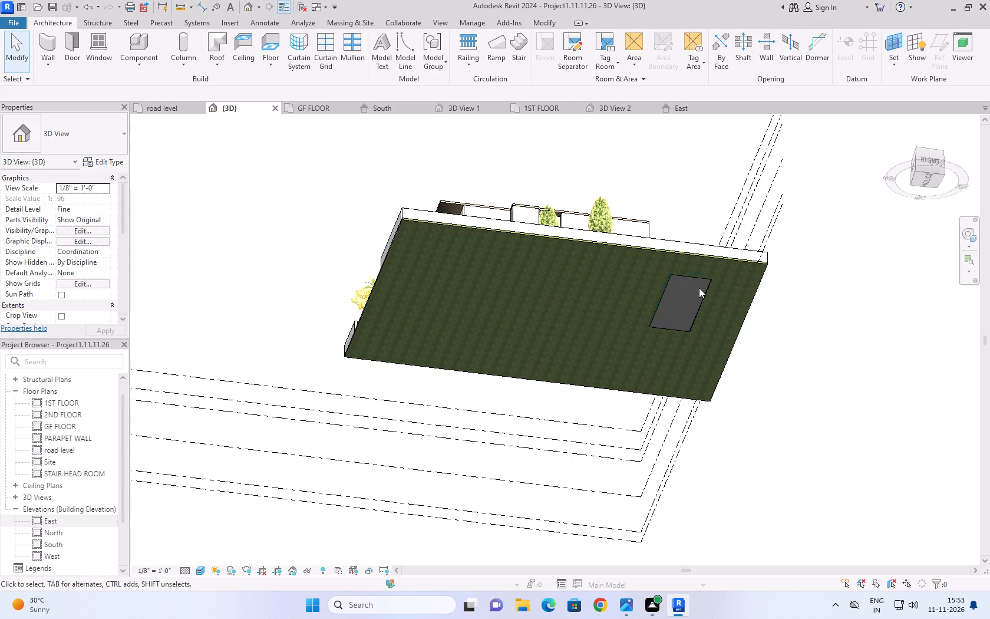
middle_click_drag(780, 334, 760, 474, "shift")
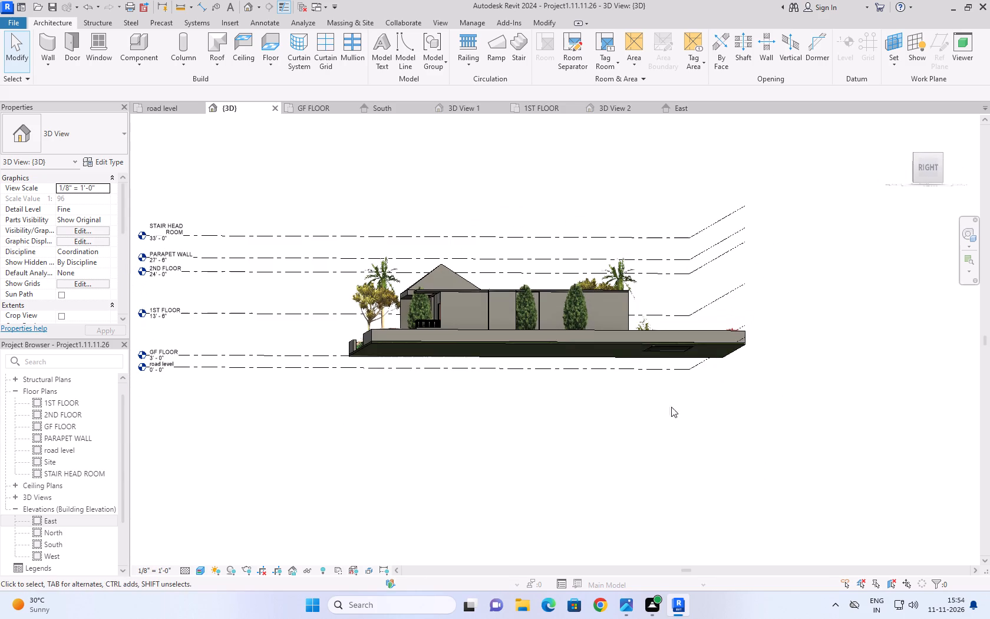
left_click(668, 347)
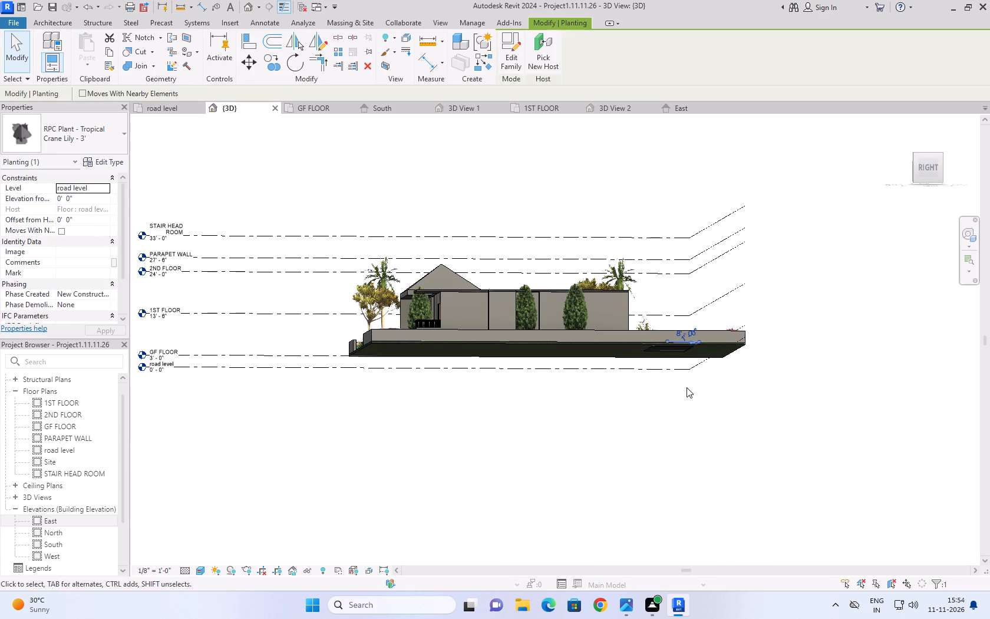
scroll(798, 458, "up", 8)
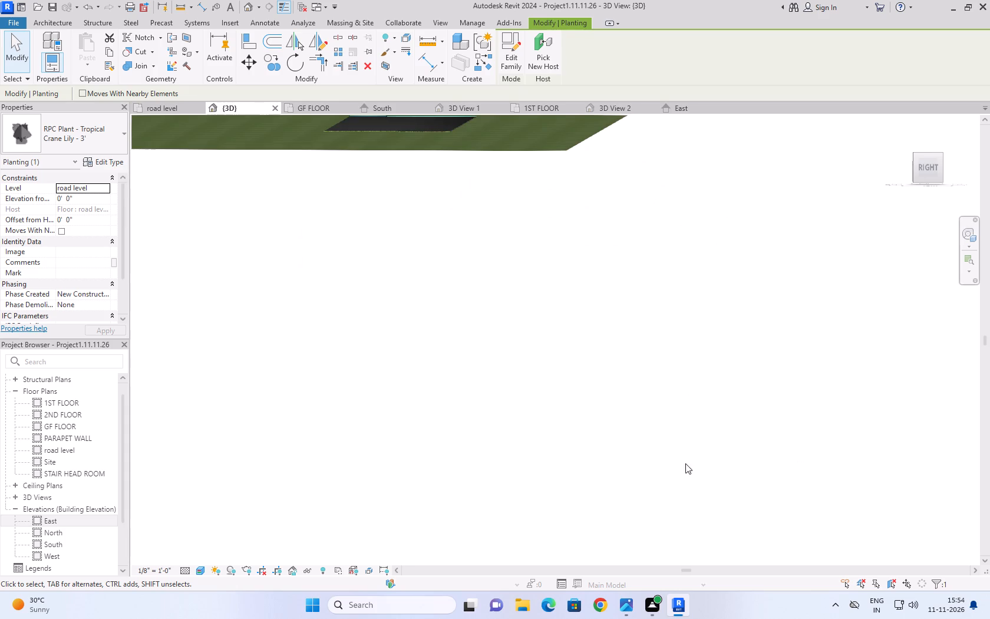
middle_click_drag(611, 367, 600, 304, "shift")
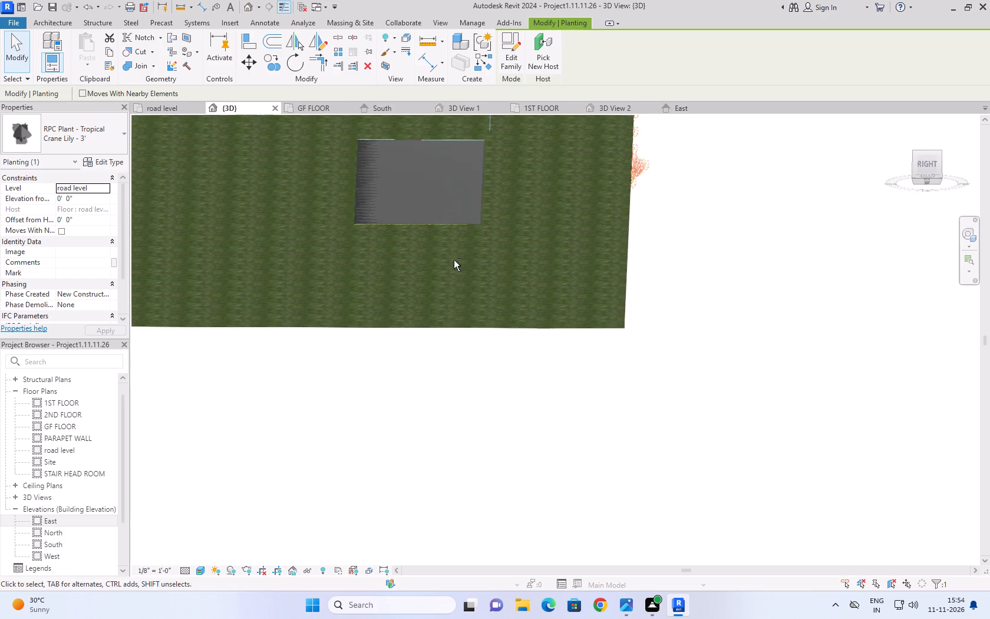
left_click(755, 279)
left_click(481, 179)
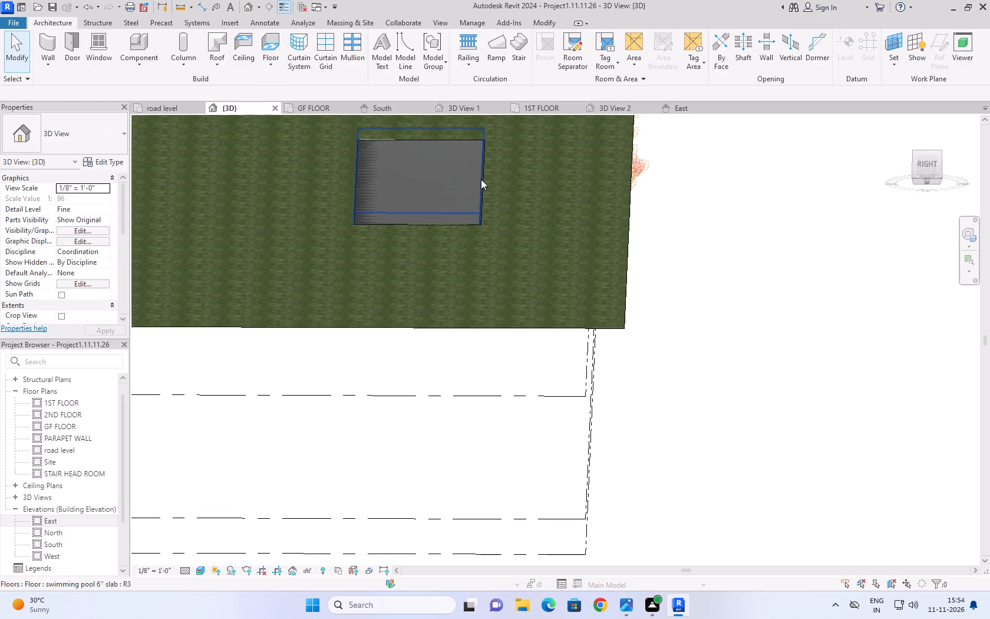
left_click(454, 223)
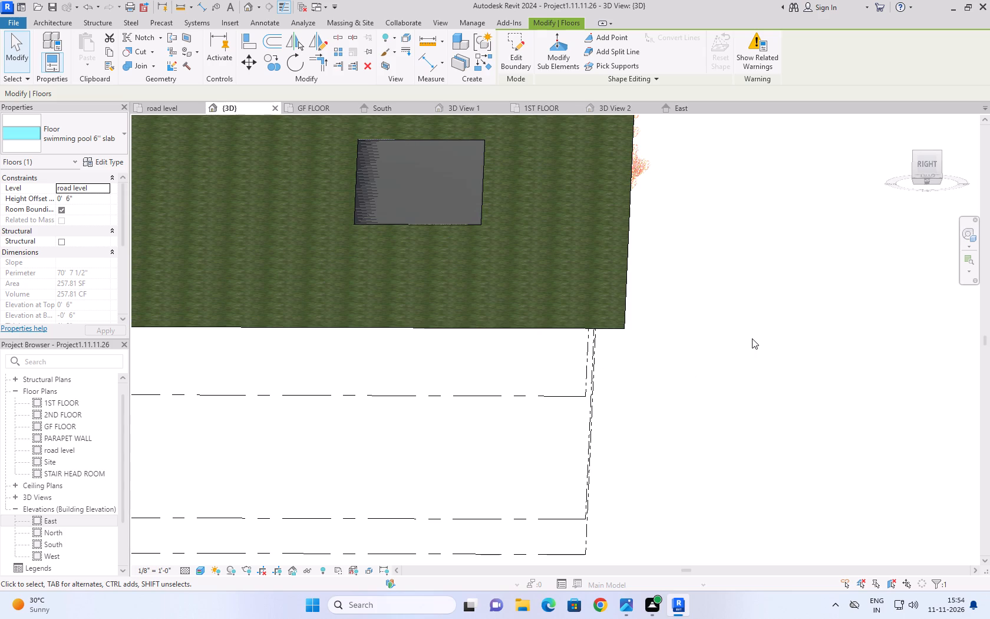
Examine from above how the swimming pool 6'' slab meets the inner faces of the pool's edge walls.
left_click(900, 125)
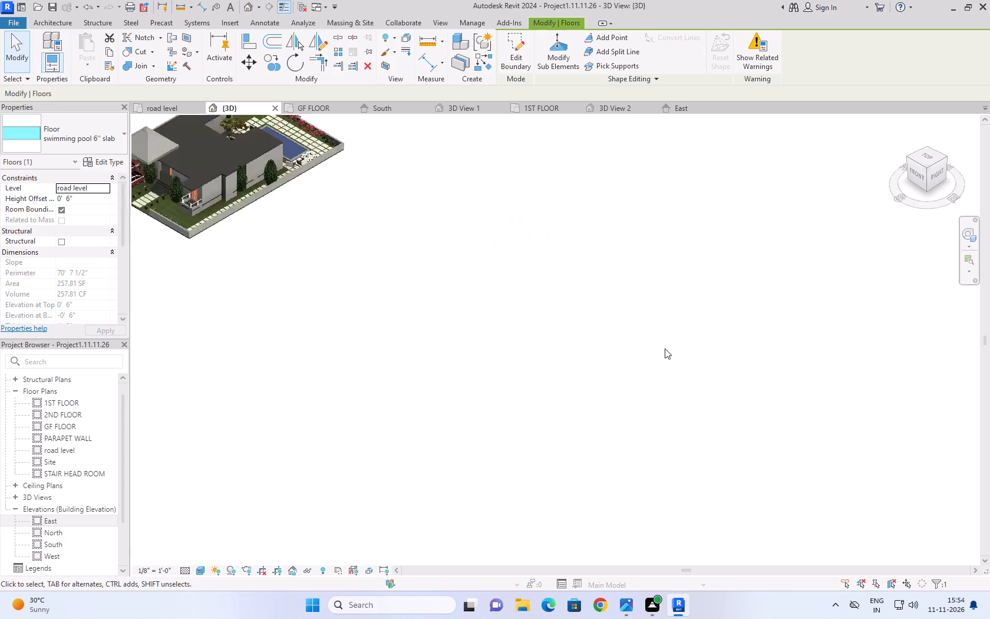
scroll(669, 321, "up", 4)
scroll(839, 340, "up", 3)
scroll(893, 324, "up", 1, "shift")
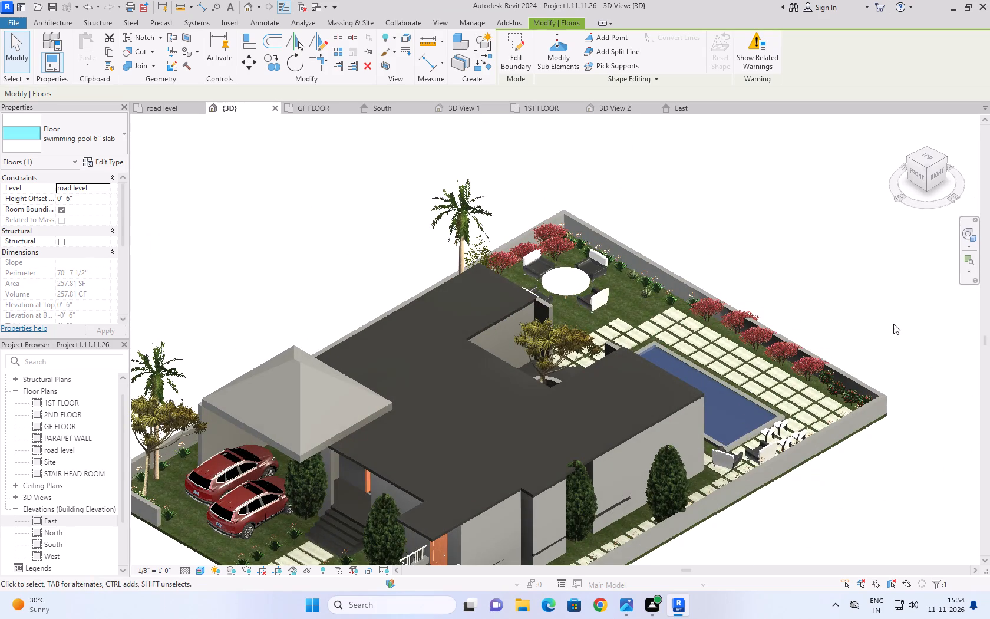
middle_click_drag(893, 324, 757, 393, "shift")
scroll(722, 413, "up", 8)
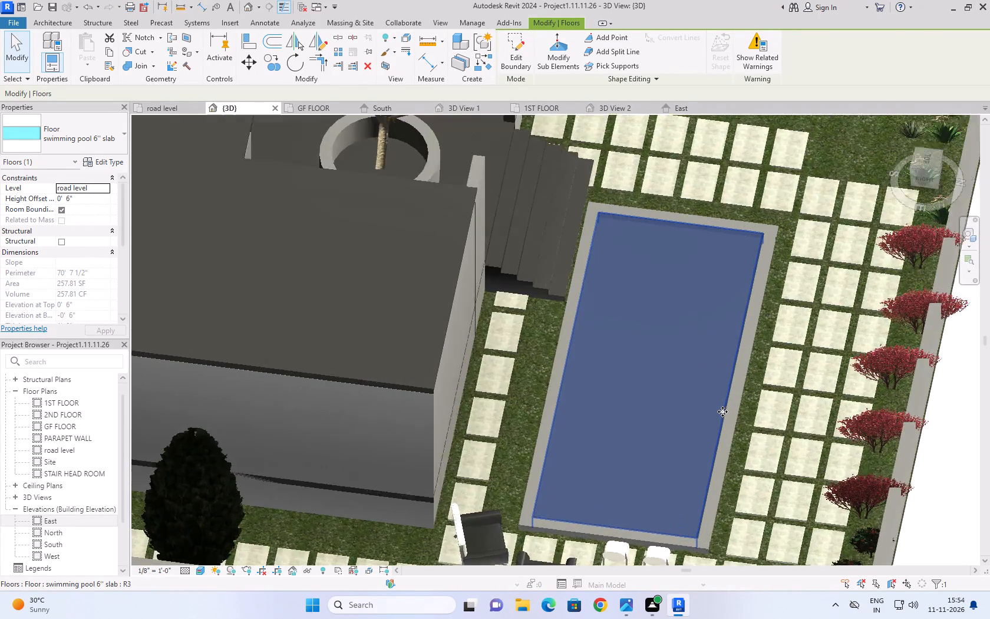
scroll(722, 411, "up", 1)
middle_click_drag(767, 386, 783, 391, "shift")
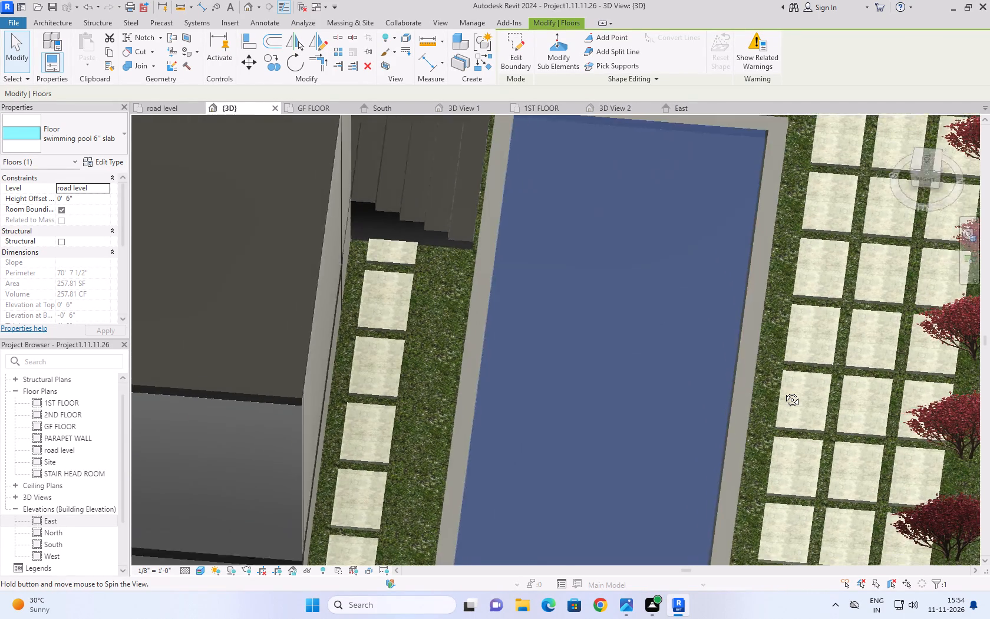
middle_click_drag(783, 391, 788, 391, "shift")
scroll(784, 391, "up", 1, "shift")
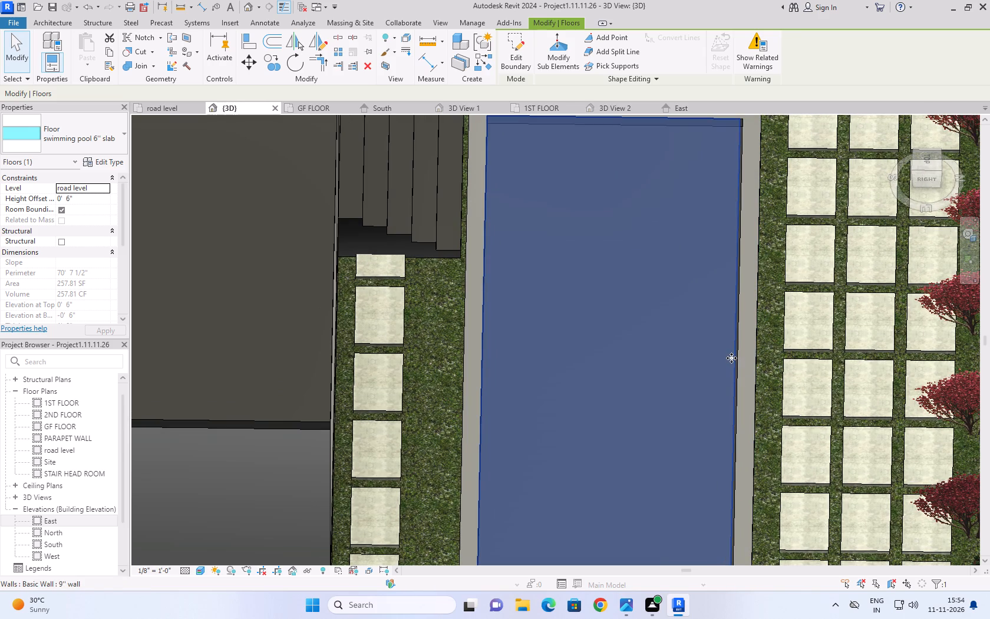
scroll(734, 343, "up", 8)
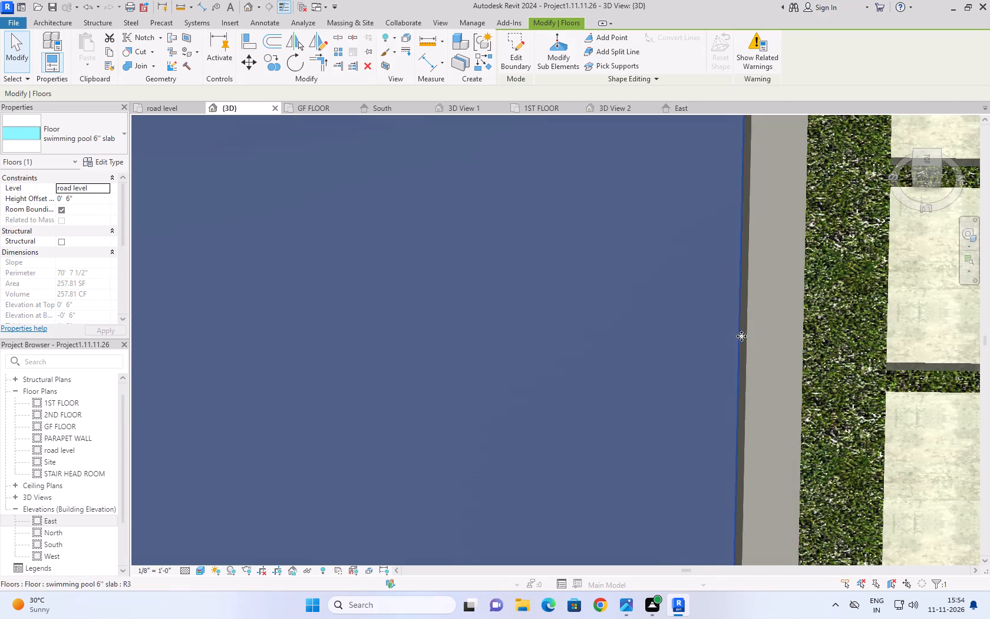
left_click(18, 71)
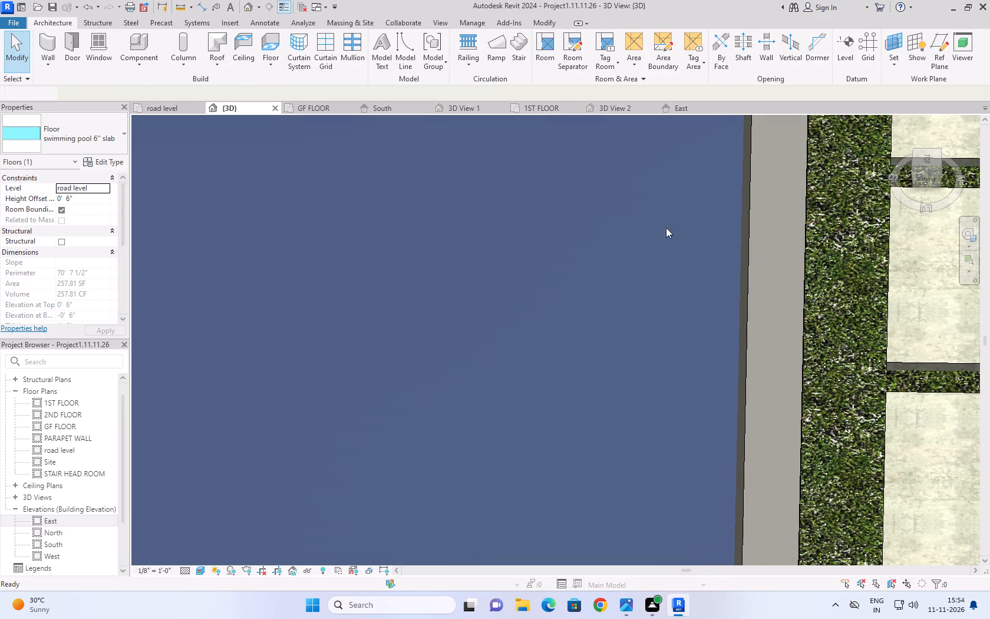
Check the boundary sketch of the pool's gf slab 6'' base against the edge walls, leaving it unedited.
double_click(744, 302)
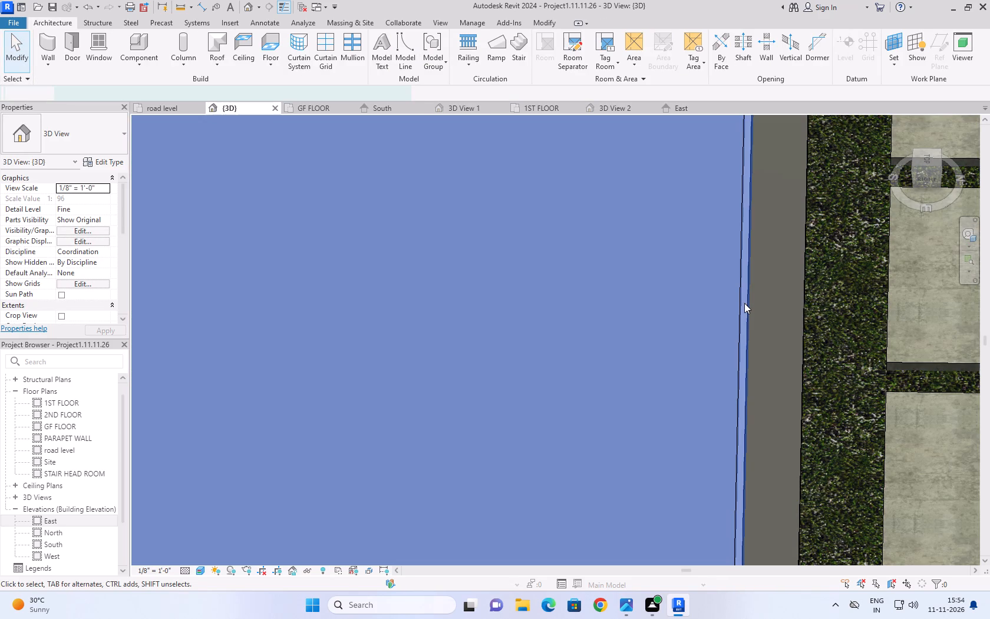
scroll(600, 292, "down", 4)
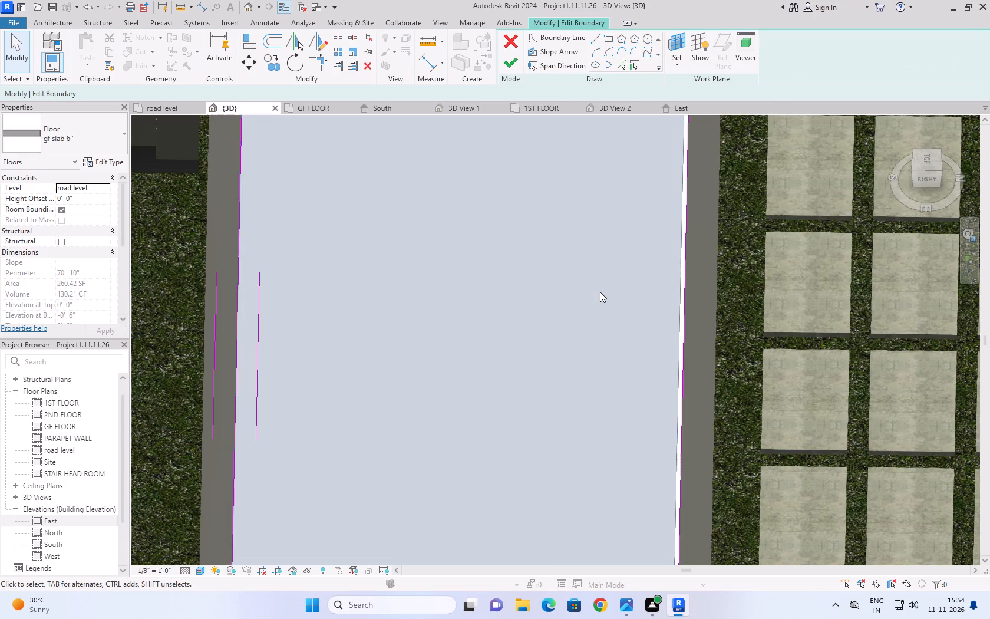
scroll(600, 292, "down", 3)
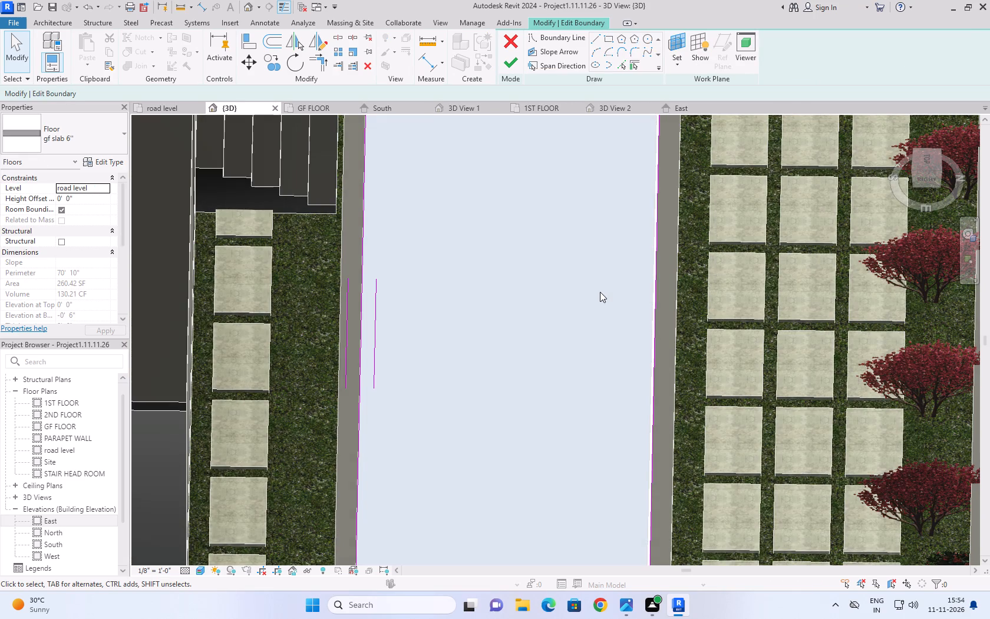
left_click(509, 64)
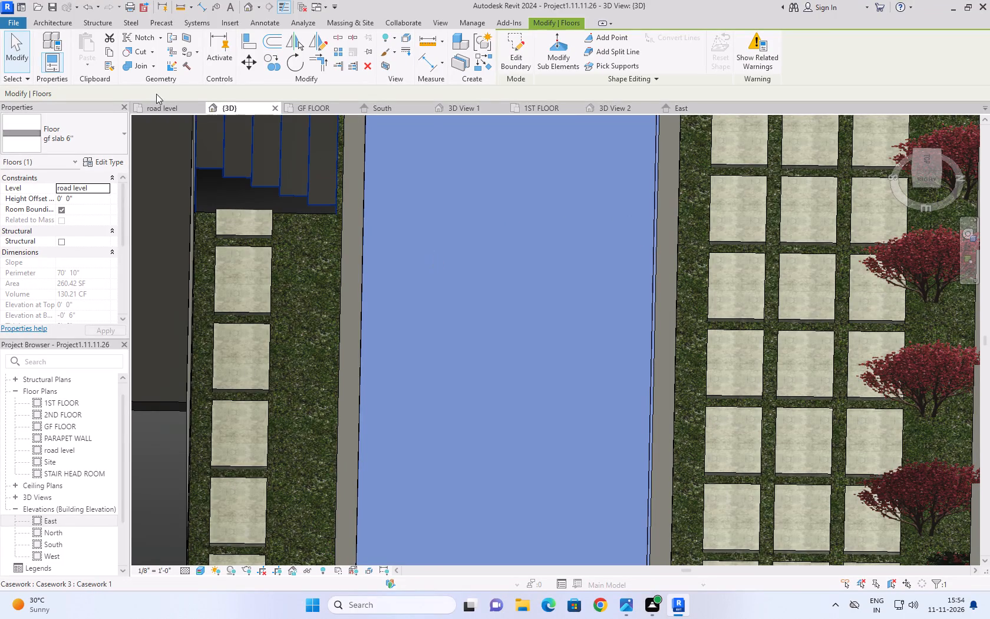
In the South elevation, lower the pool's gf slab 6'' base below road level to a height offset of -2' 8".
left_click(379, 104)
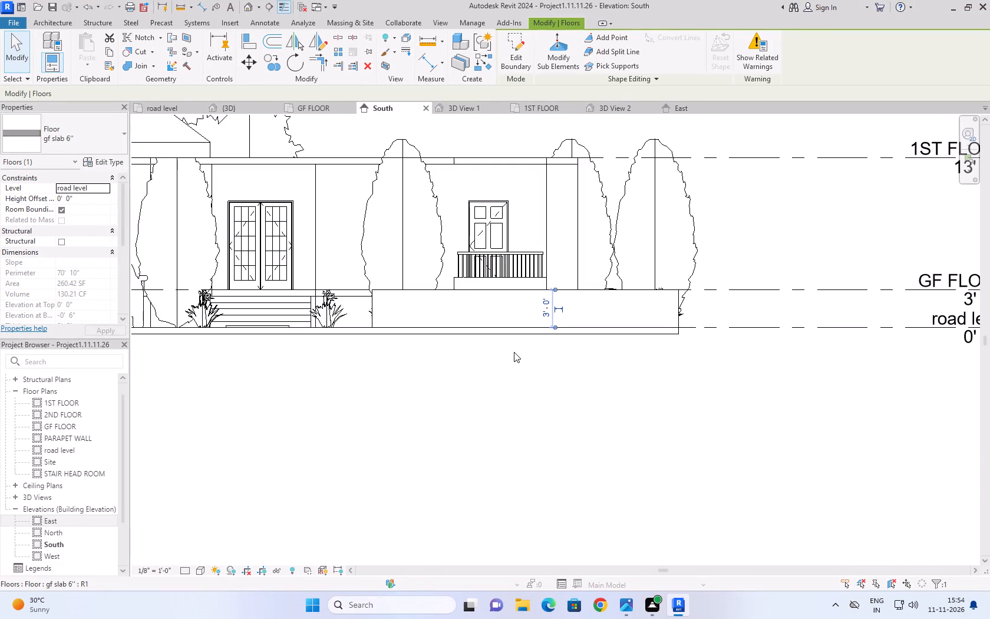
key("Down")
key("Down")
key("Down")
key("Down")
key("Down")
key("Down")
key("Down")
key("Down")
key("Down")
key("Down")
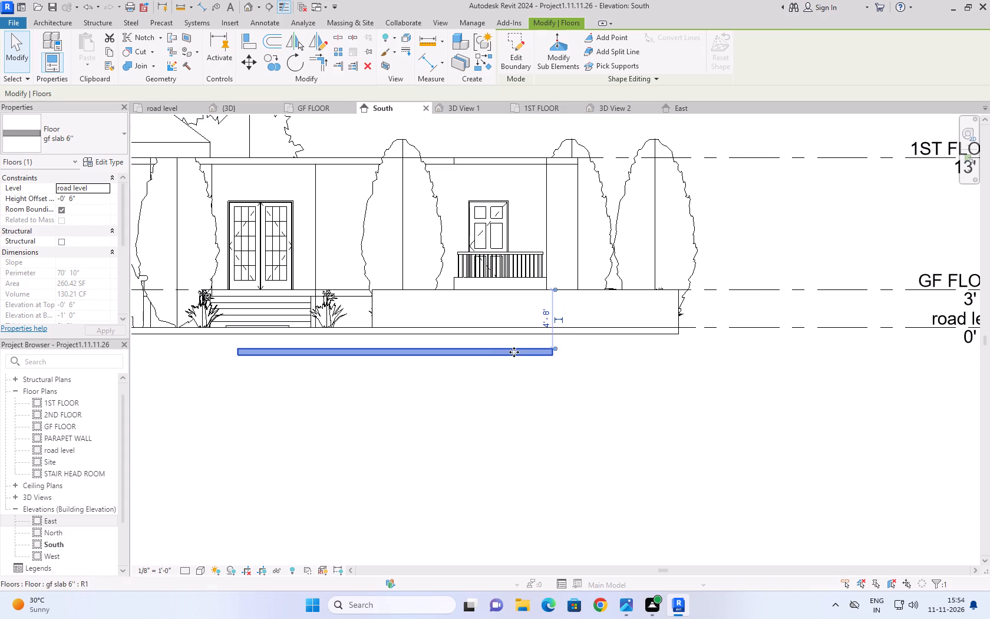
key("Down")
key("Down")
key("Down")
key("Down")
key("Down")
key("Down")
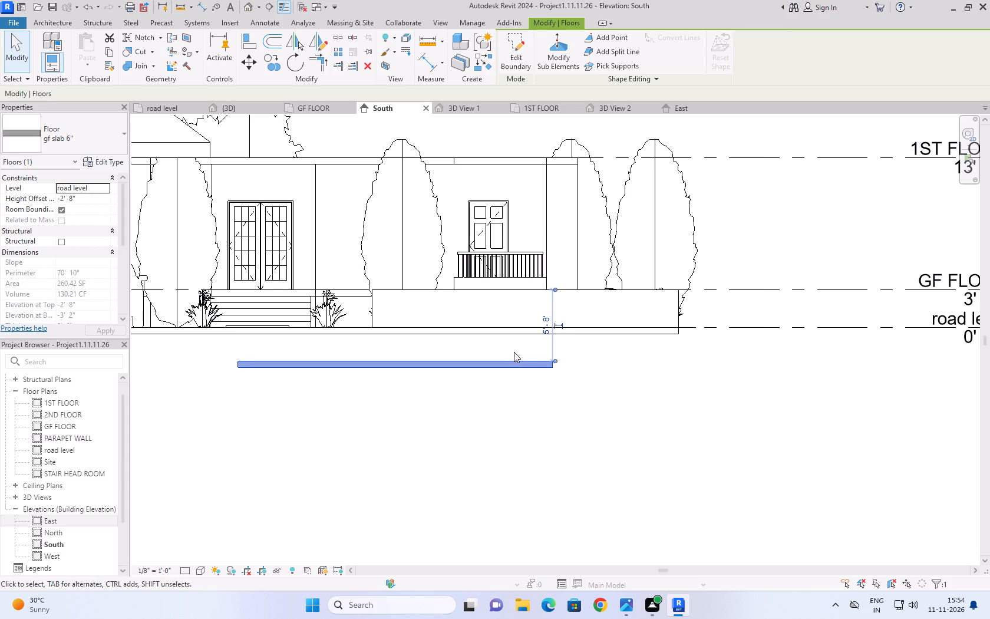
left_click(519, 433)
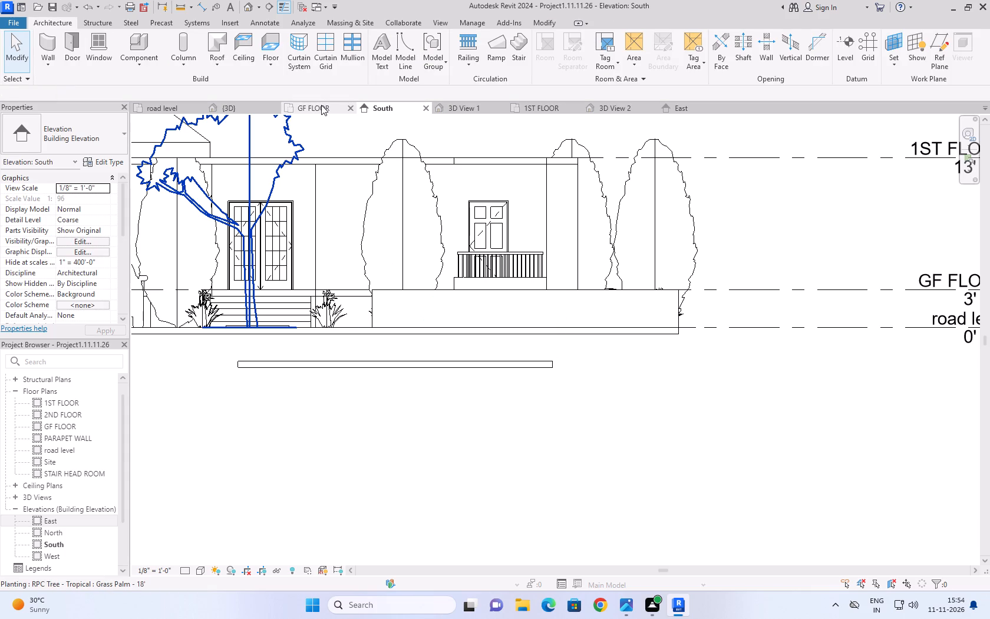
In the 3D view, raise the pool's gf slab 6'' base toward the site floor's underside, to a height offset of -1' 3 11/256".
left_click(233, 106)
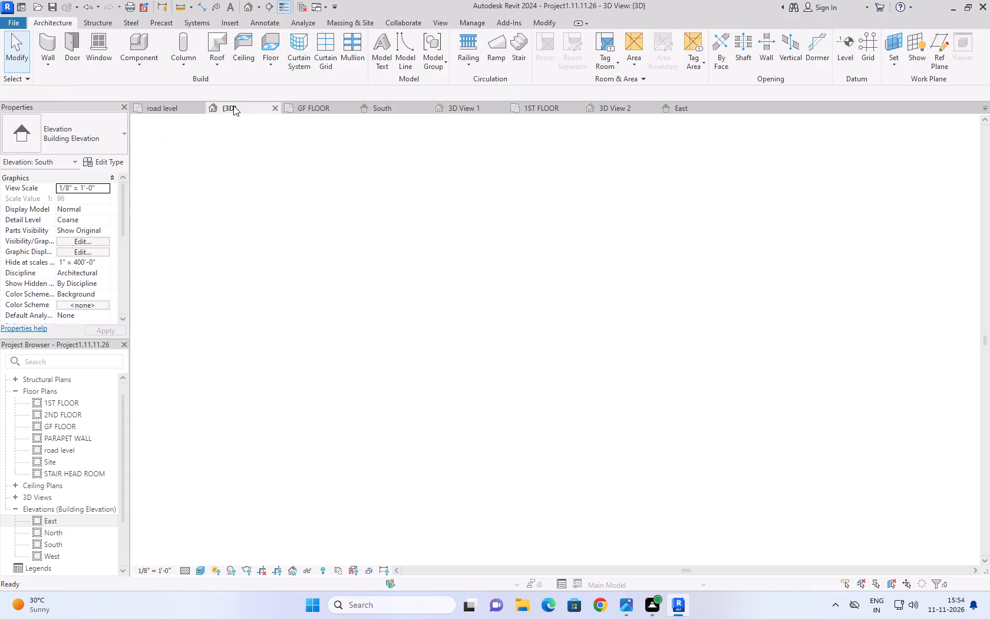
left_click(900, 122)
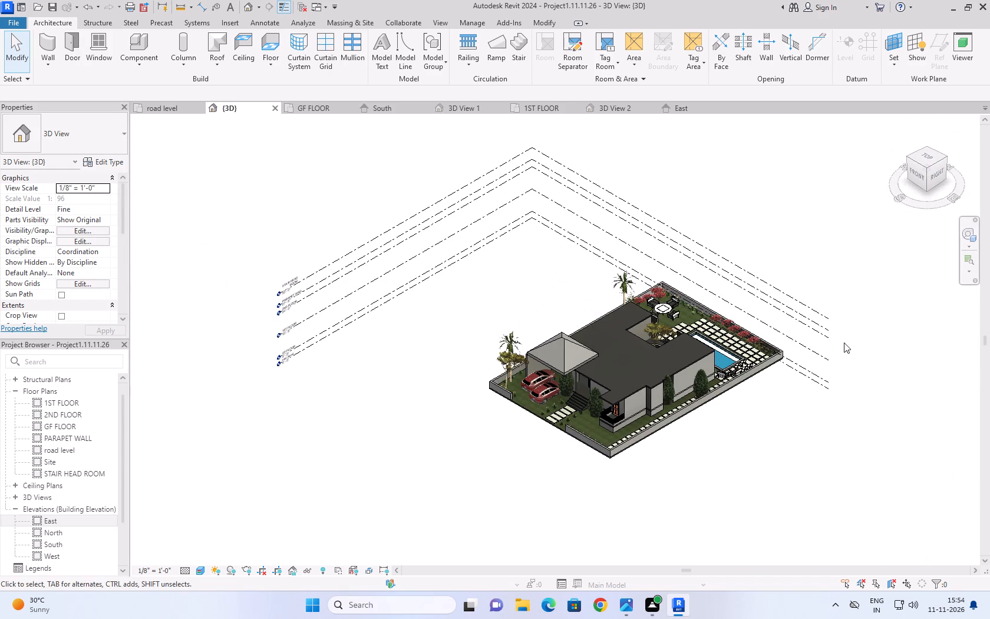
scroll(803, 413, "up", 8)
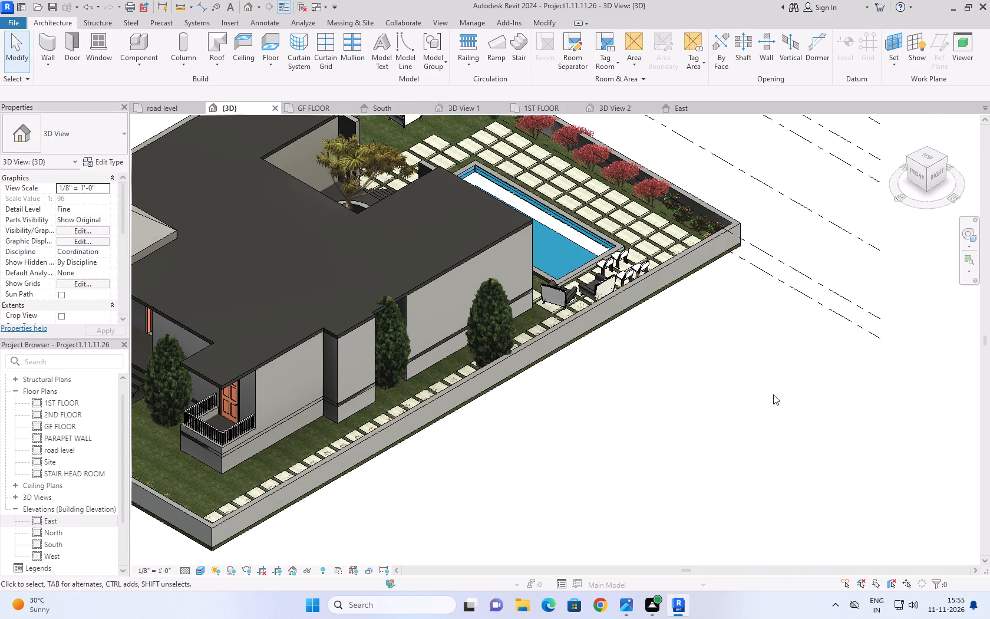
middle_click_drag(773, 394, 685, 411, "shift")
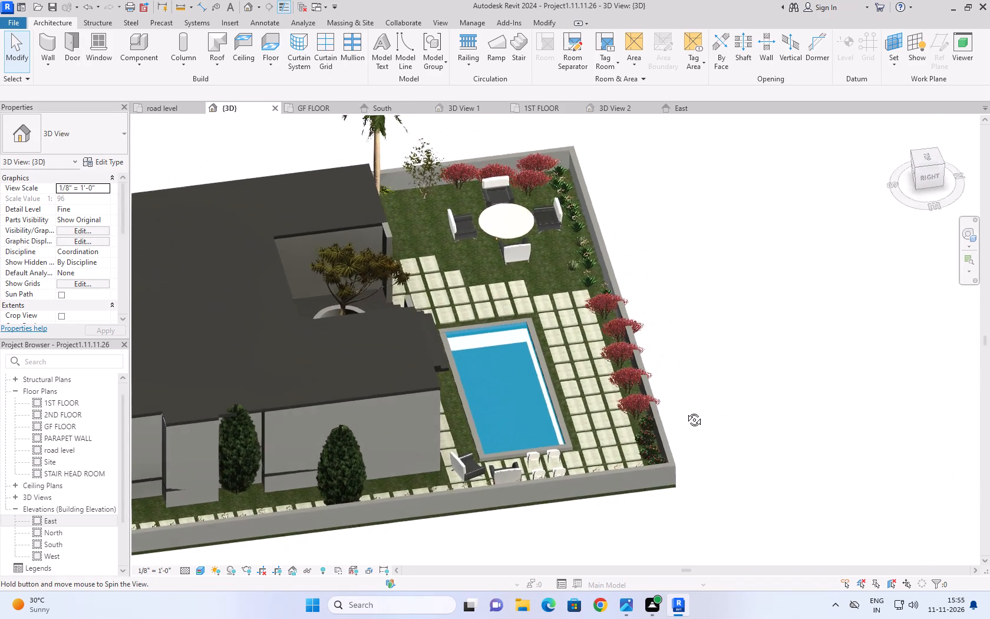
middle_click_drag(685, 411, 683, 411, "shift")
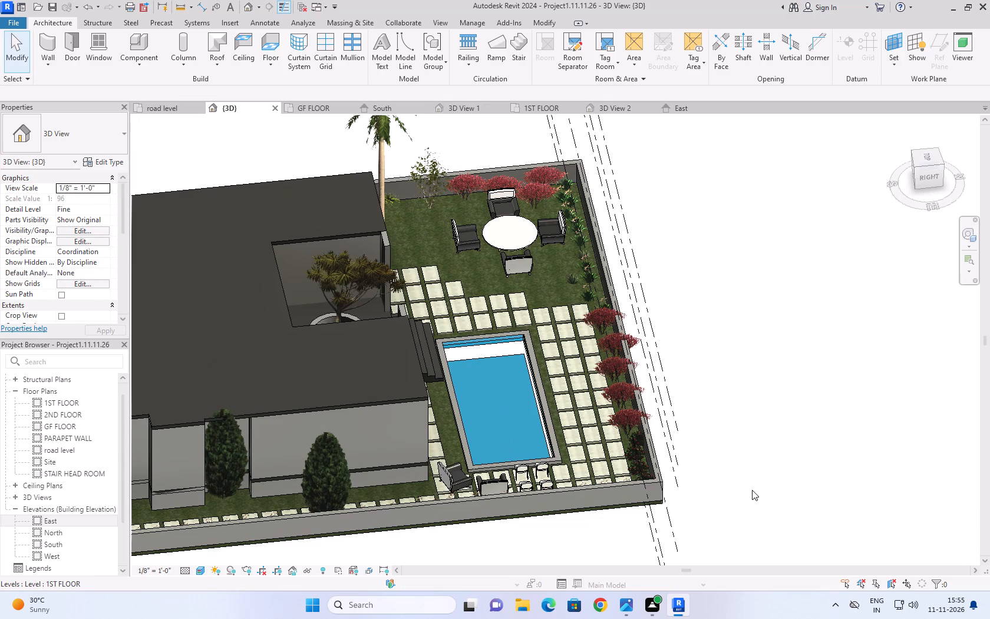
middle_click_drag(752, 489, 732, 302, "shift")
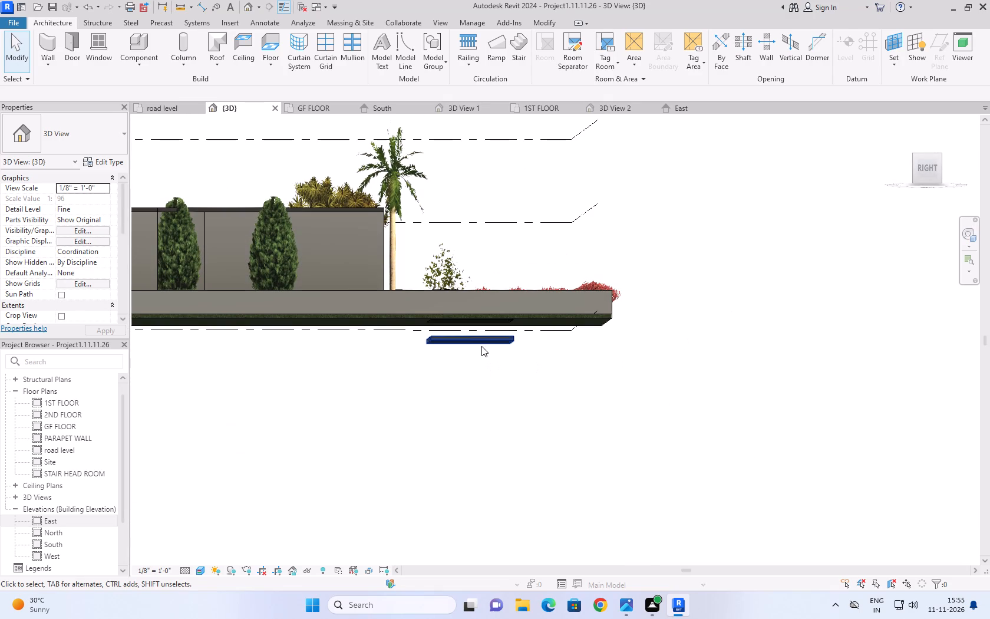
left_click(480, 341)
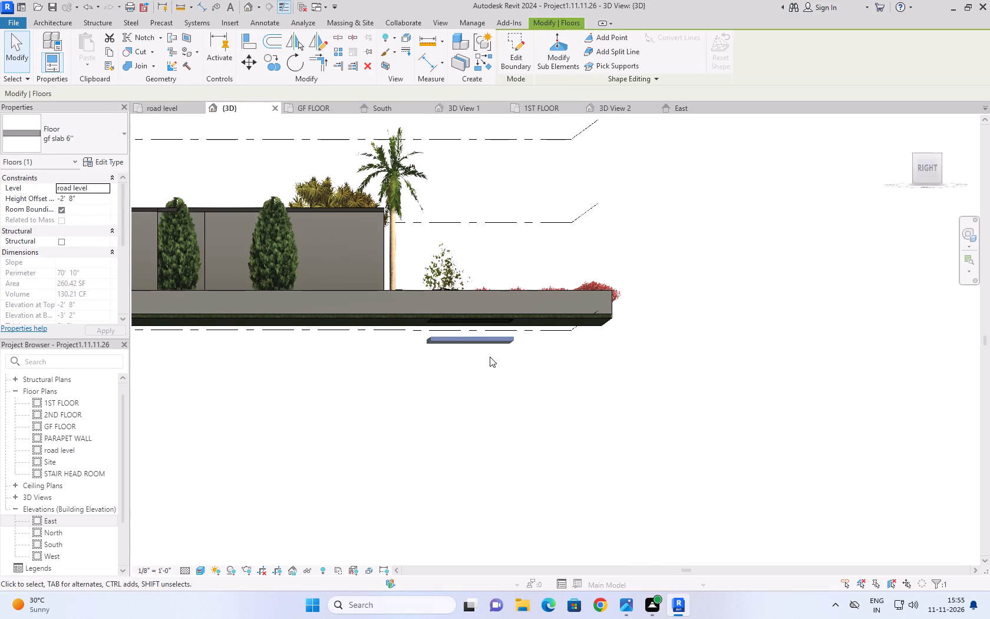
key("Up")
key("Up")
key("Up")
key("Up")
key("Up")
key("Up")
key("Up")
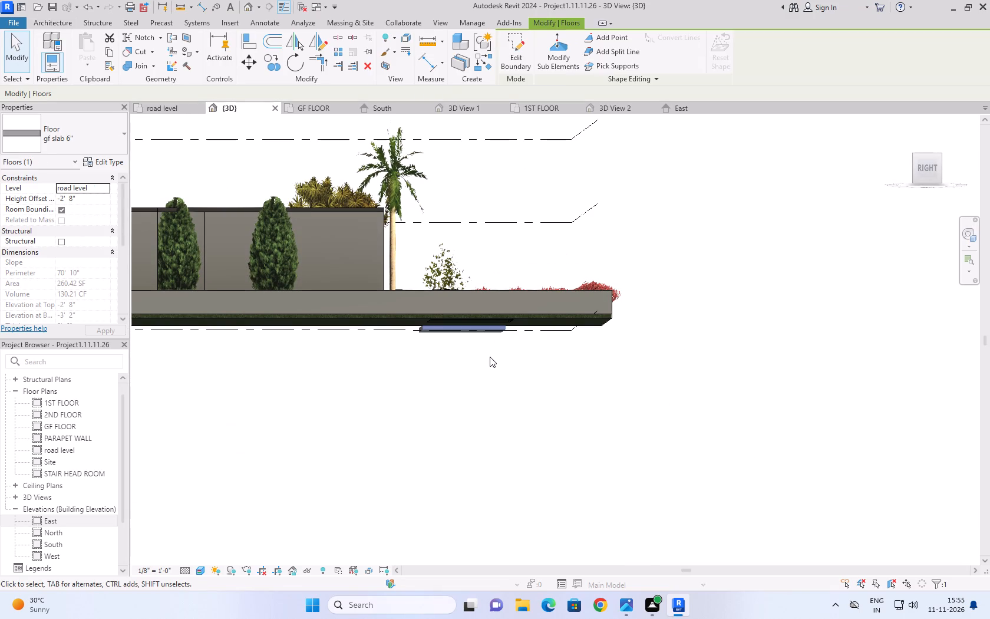
From the right-side 3D view, raise the pool's gf slab 6'' base into the site floor, to a height offset of 0' 0 245/256".
left_click(944, 180)
left_click(931, 172)
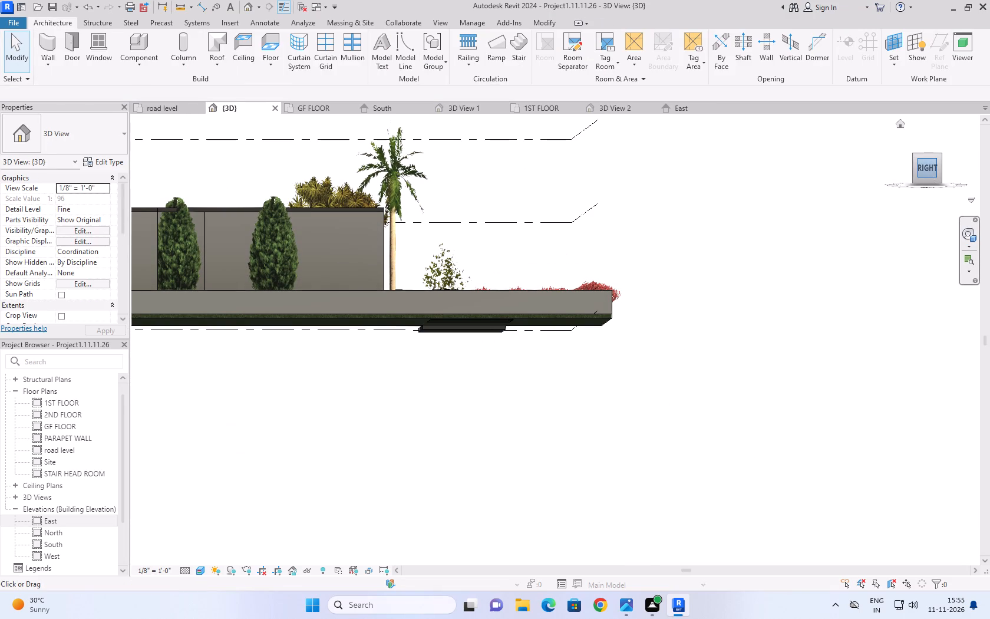
scroll(675, 384, "up", 7)
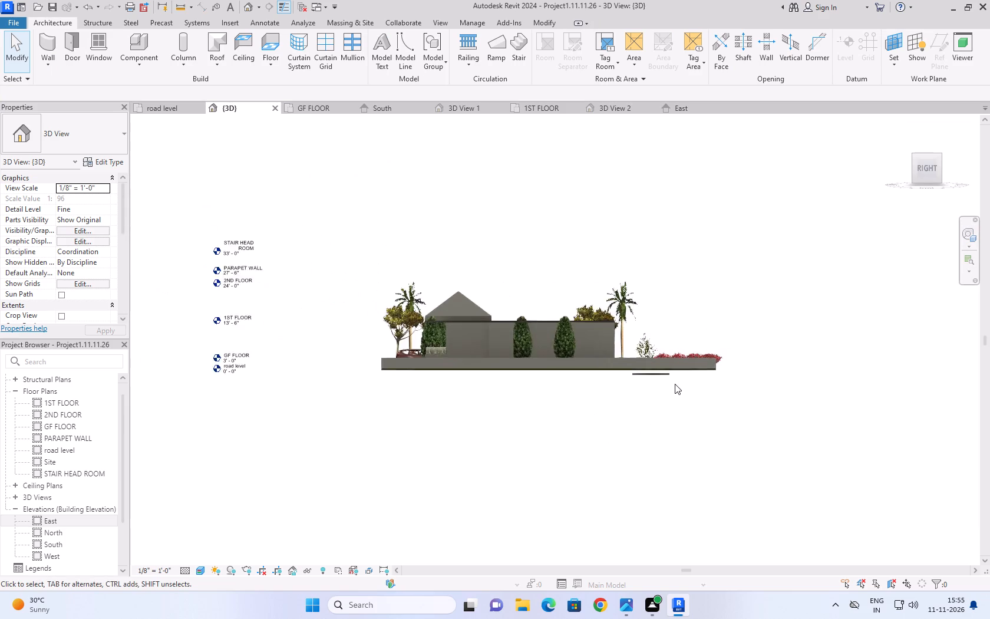
scroll(675, 384, "up", 9)
left_click(587, 325)
left_click(587, 325)
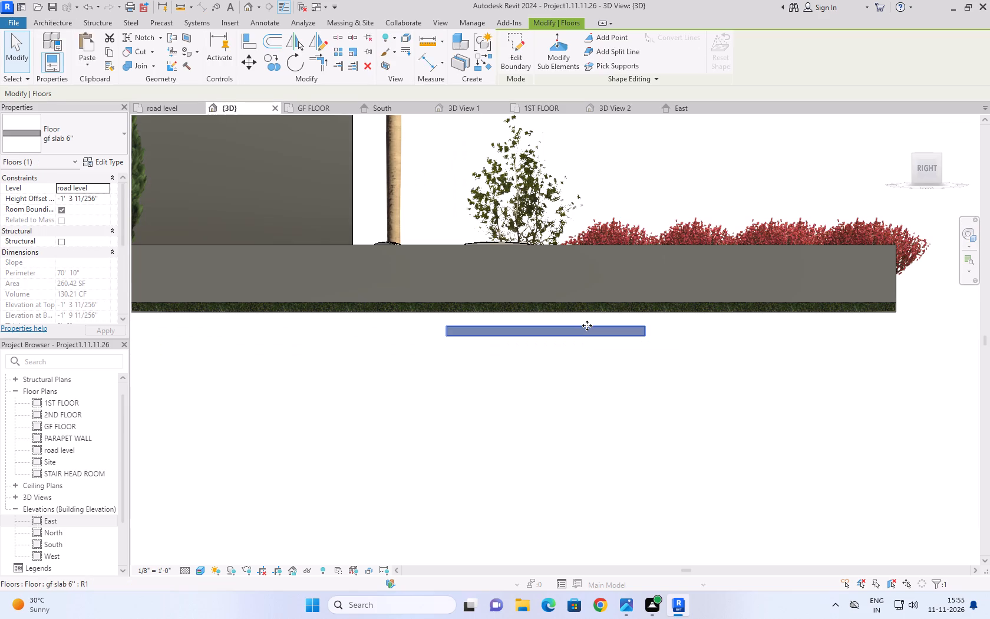
key("Up")
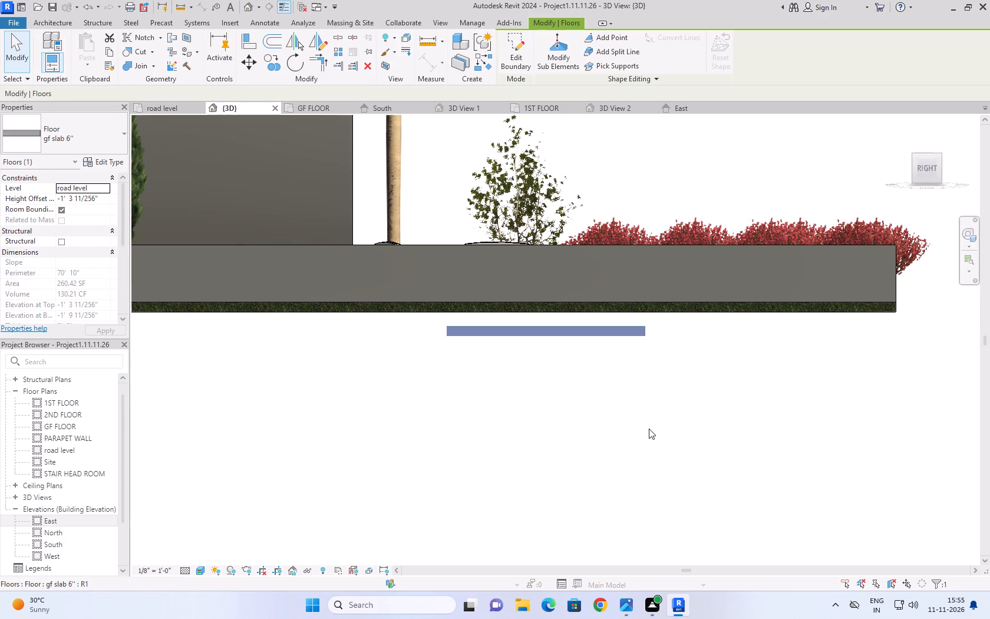
key("Up")
key("Up")
key("Up")
key("Up")
key("Up")
key("Up")
key("Up")
key("Up")
key("Up")
key("Up")
key("Up")
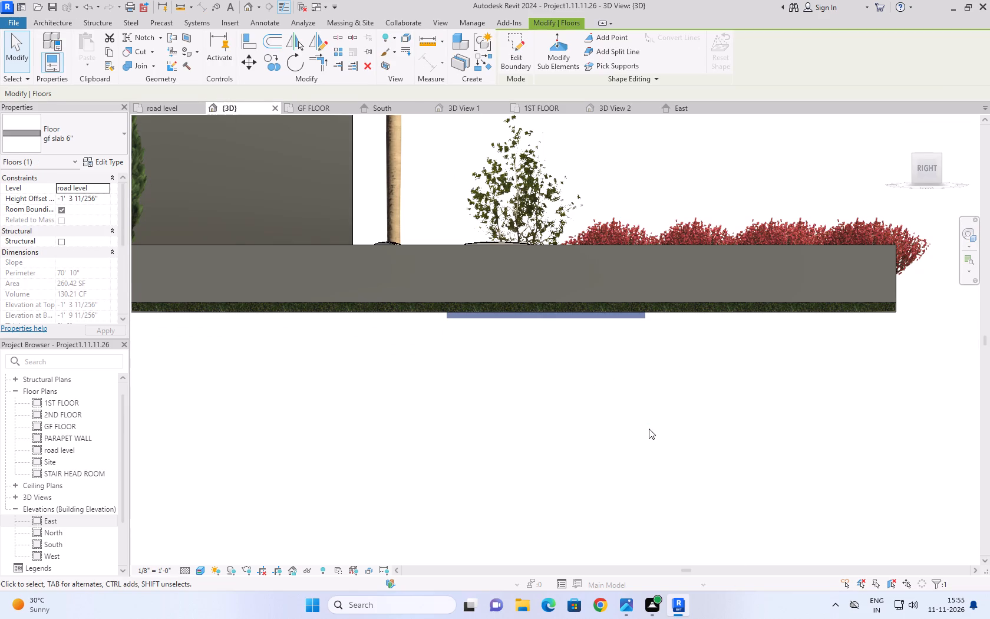
key("Up")
key("Up")
key("Up")
key("Up")
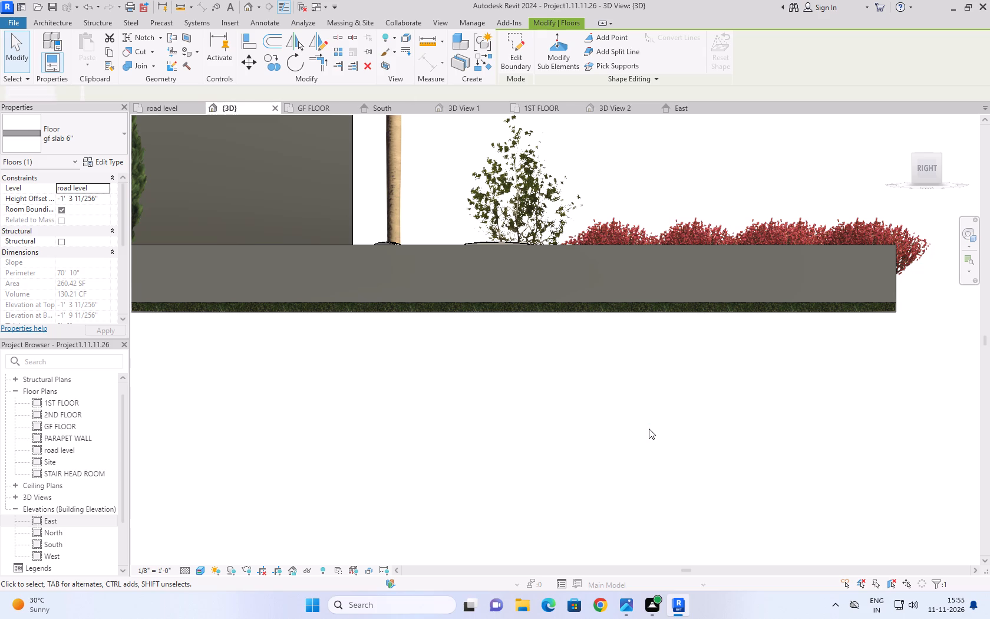
Set the structure layer thickness of the gf slab 6'' floor type to 6' and apply it.
left_click(111, 160)
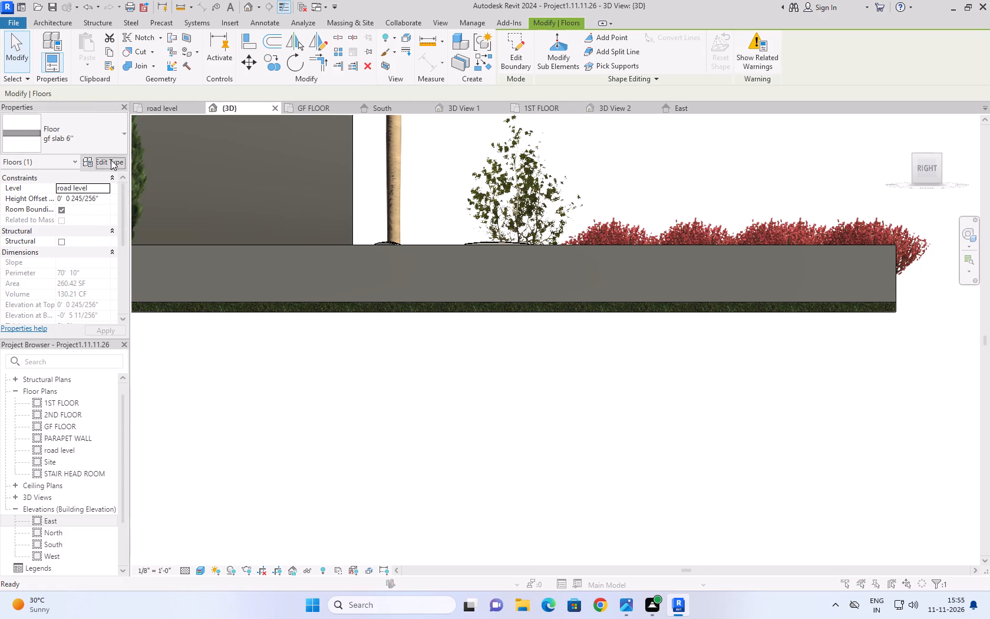
left_click(253, 220)
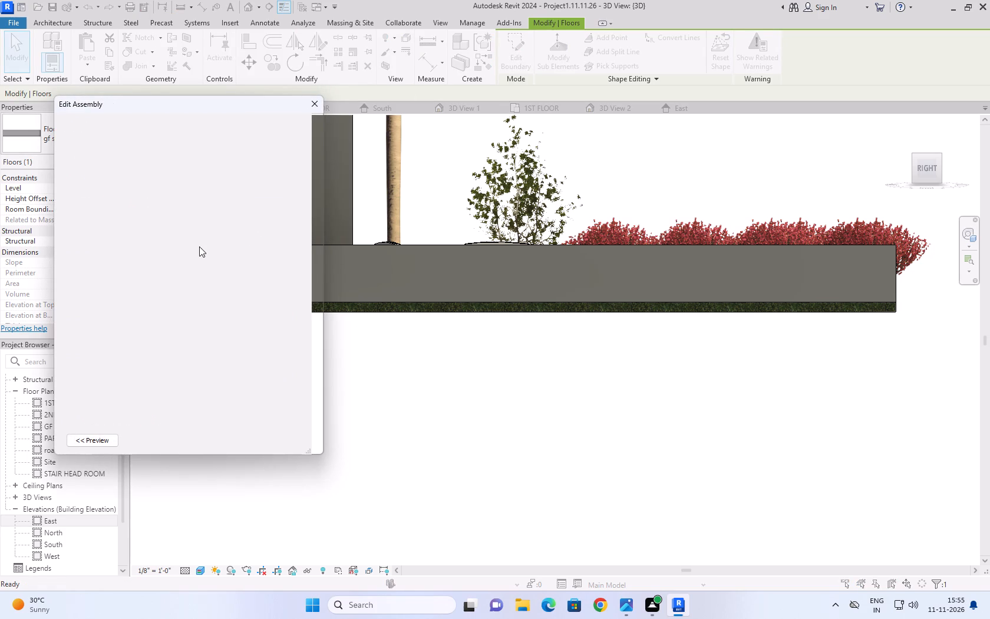
left_click(199, 246)
type("6'")
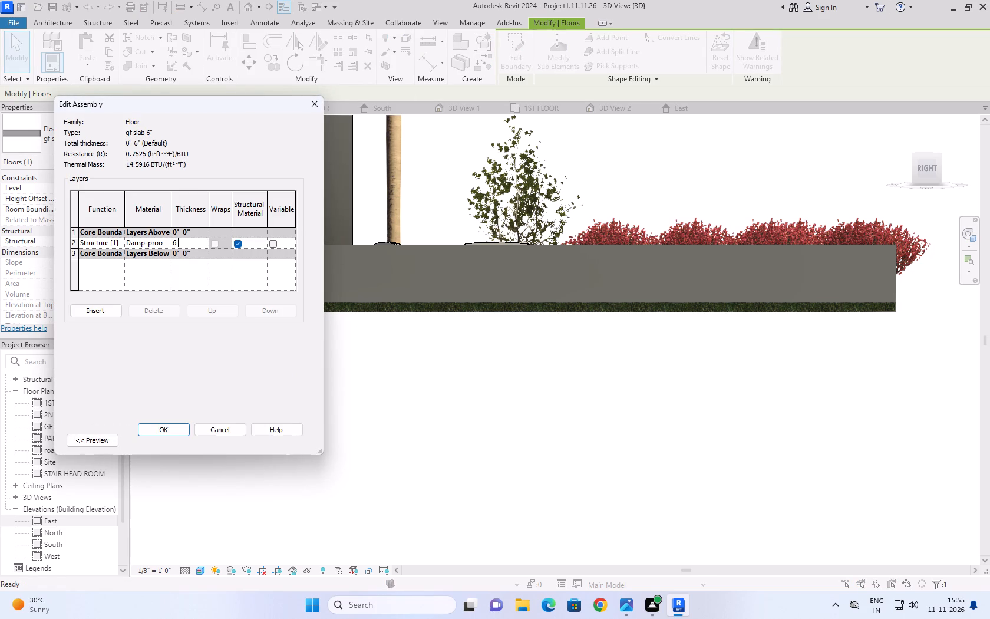
left_click(180, 426)
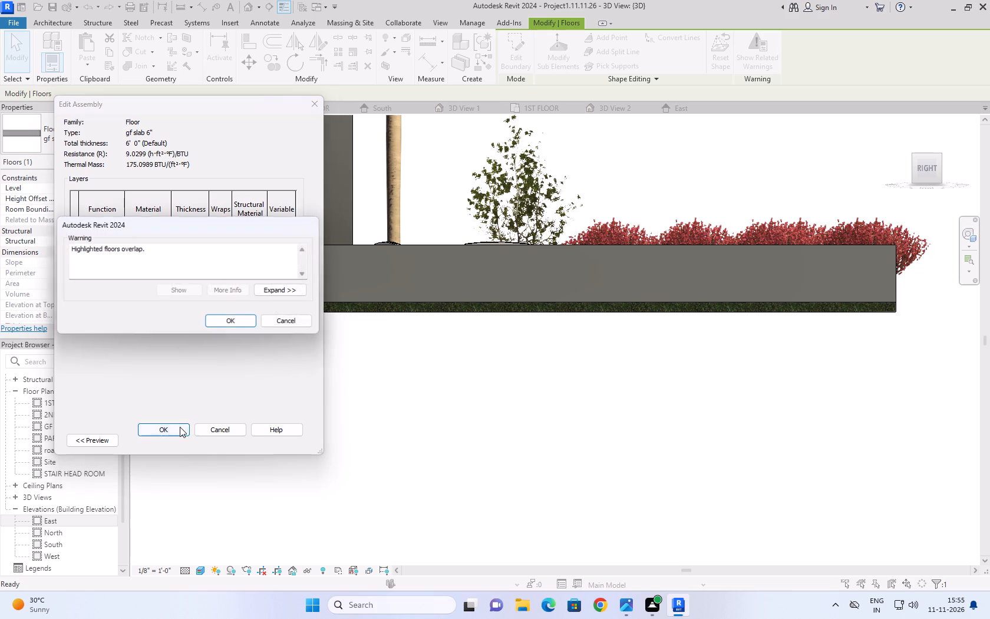
left_click(226, 318)
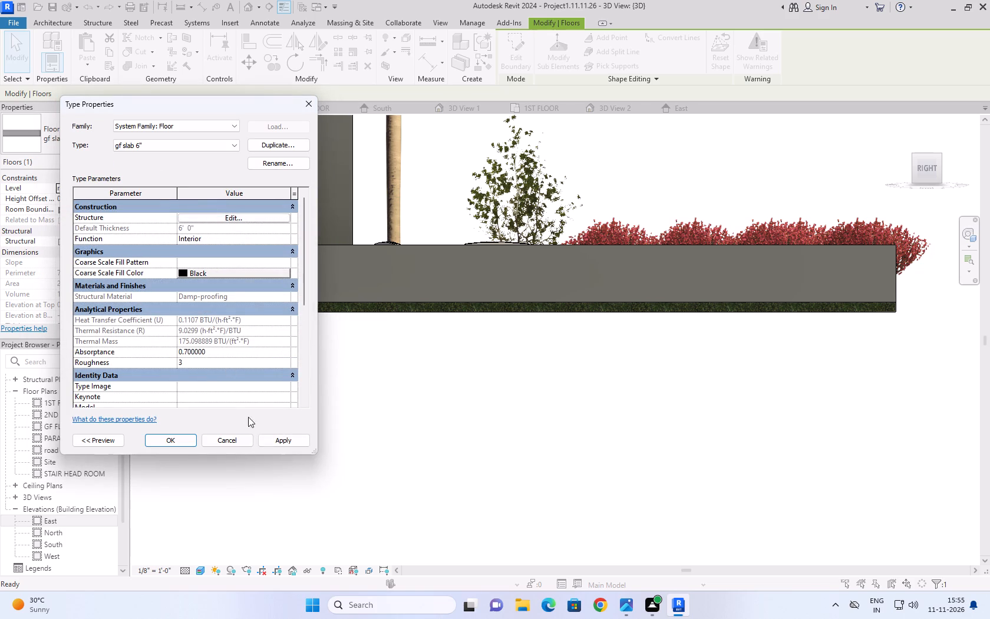
left_click(272, 443)
left_click(179, 437)
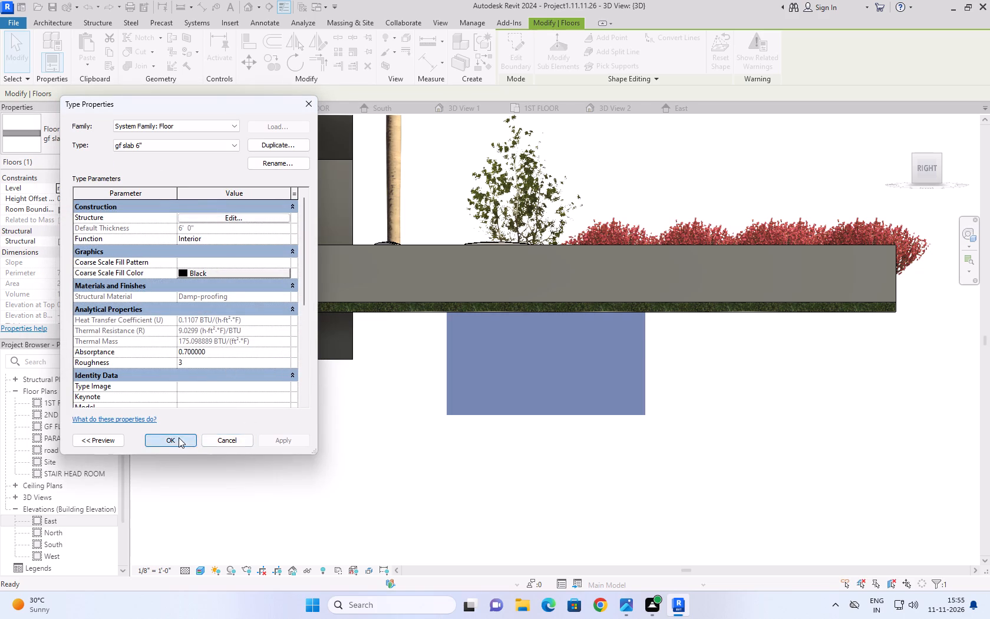
Edit the boundary of the pool's gf slab 6'' and nudge its long paving-side line outward to the edge wall's inner face.
left_click(354, 435)
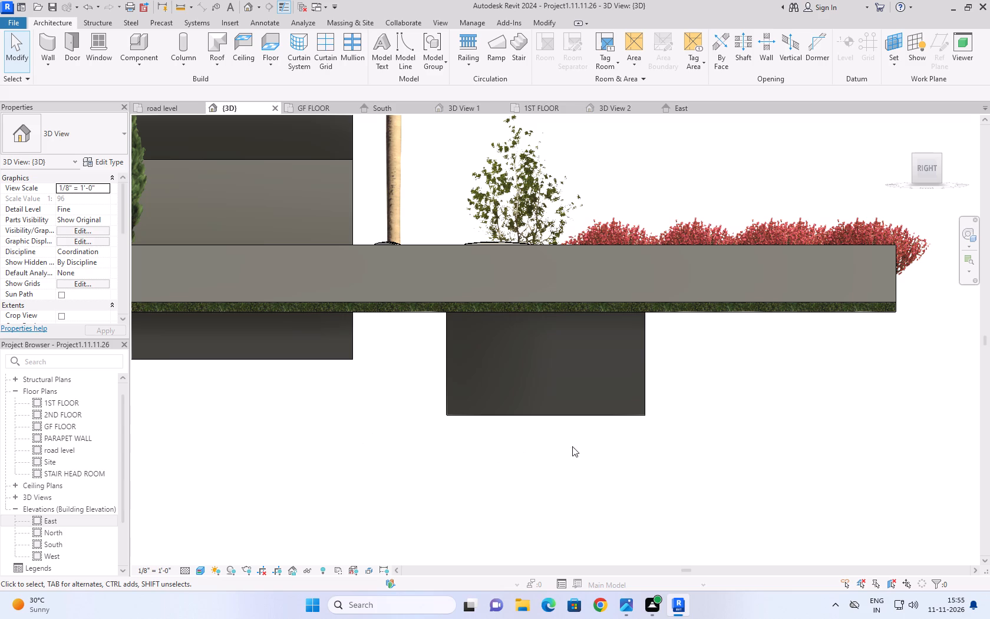
middle_click_drag(719, 422, 720, 531, "shift")
scroll(729, 392, "down", 2)
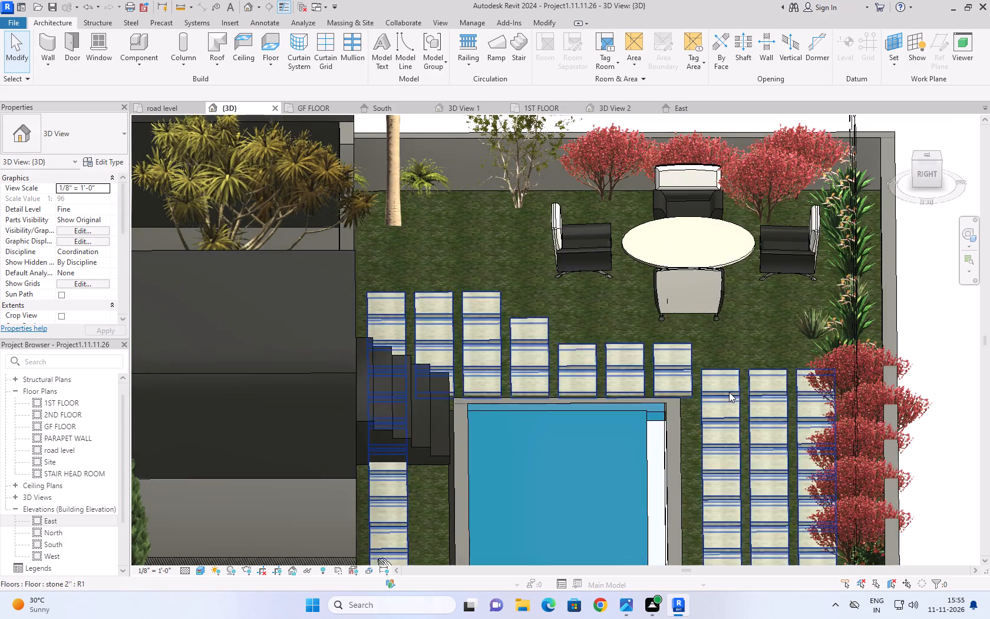
scroll(729, 392, "down", 2)
scroll(694, 455, "up", 4)
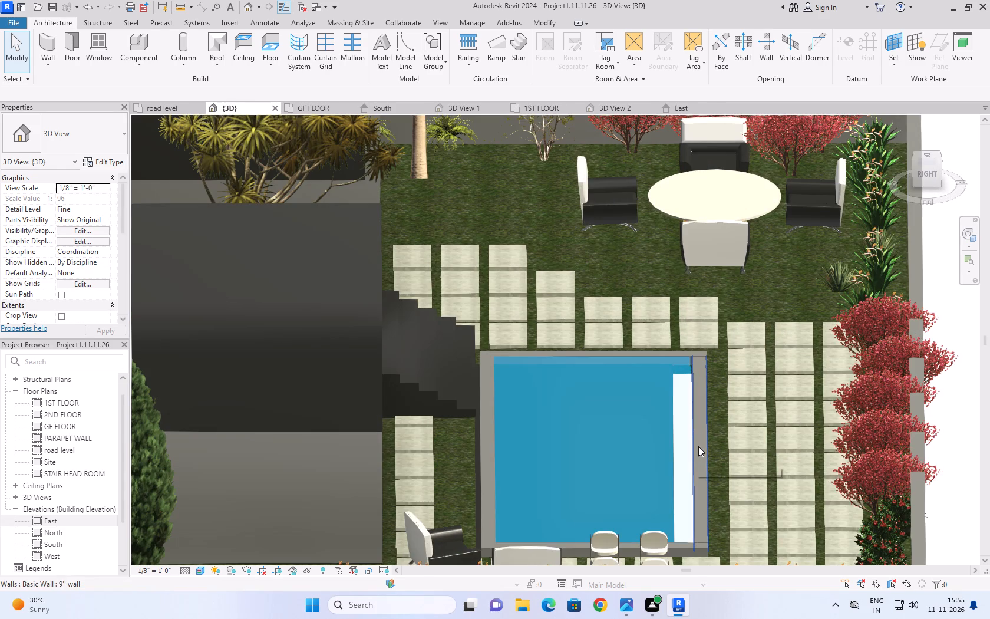
left_click(672, 425)
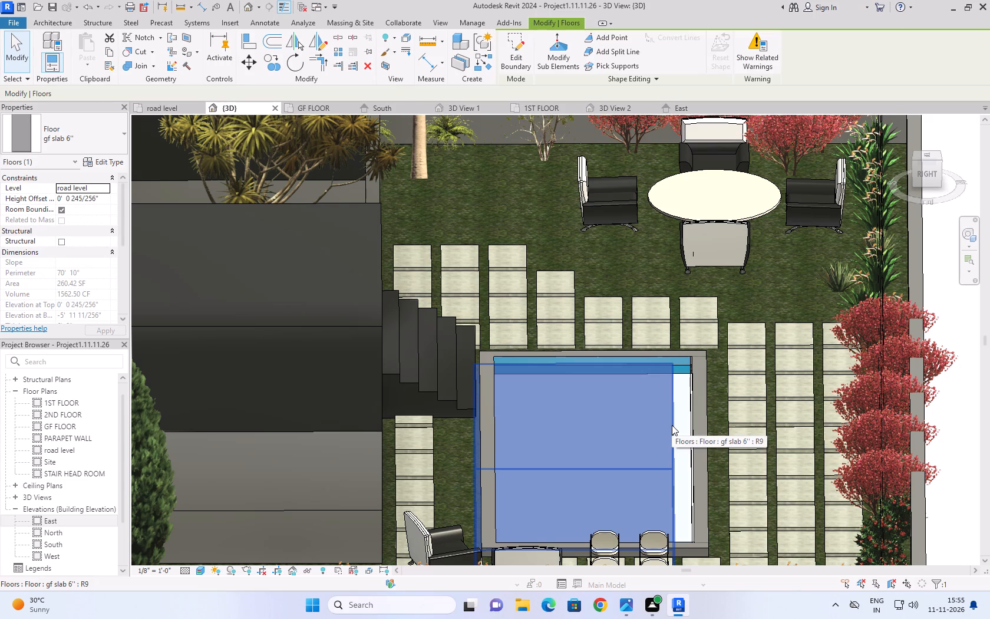
left_click(517, 69)
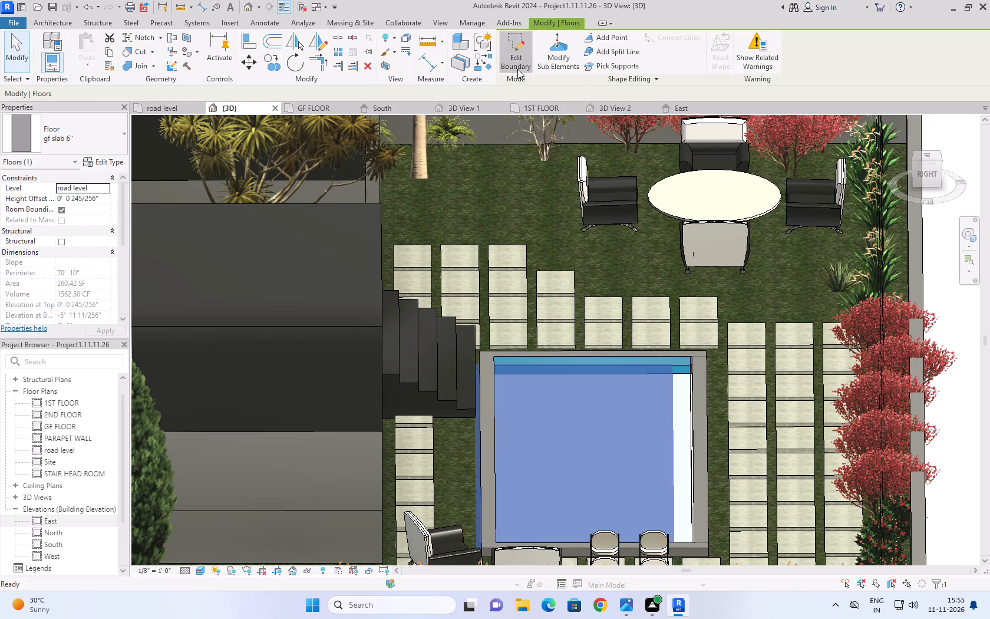
left_click(672, 446)
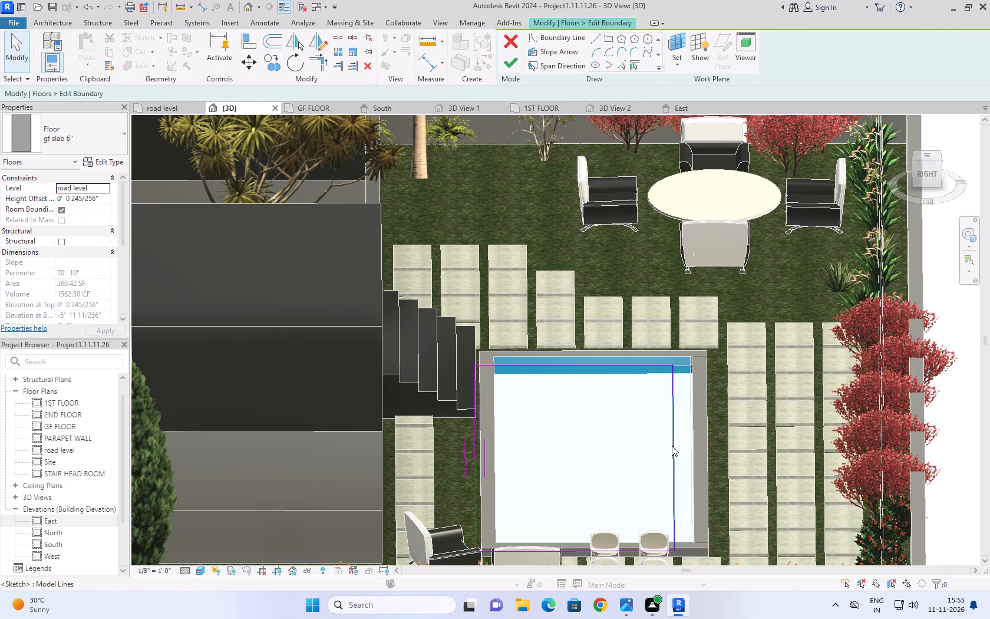
key("Right")
key("Right")
key("Right")
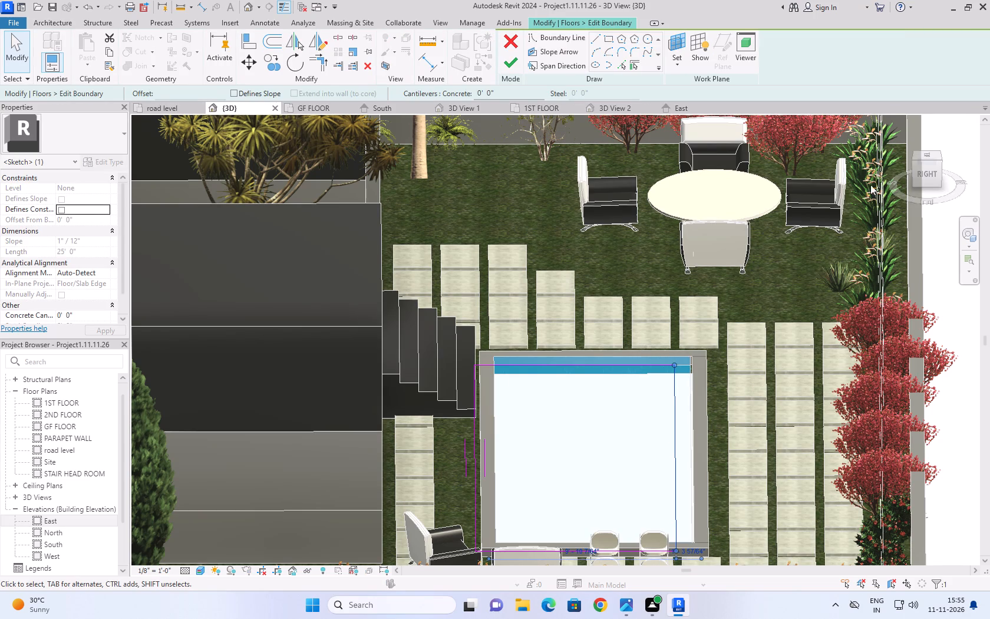
left_click(925, 154)
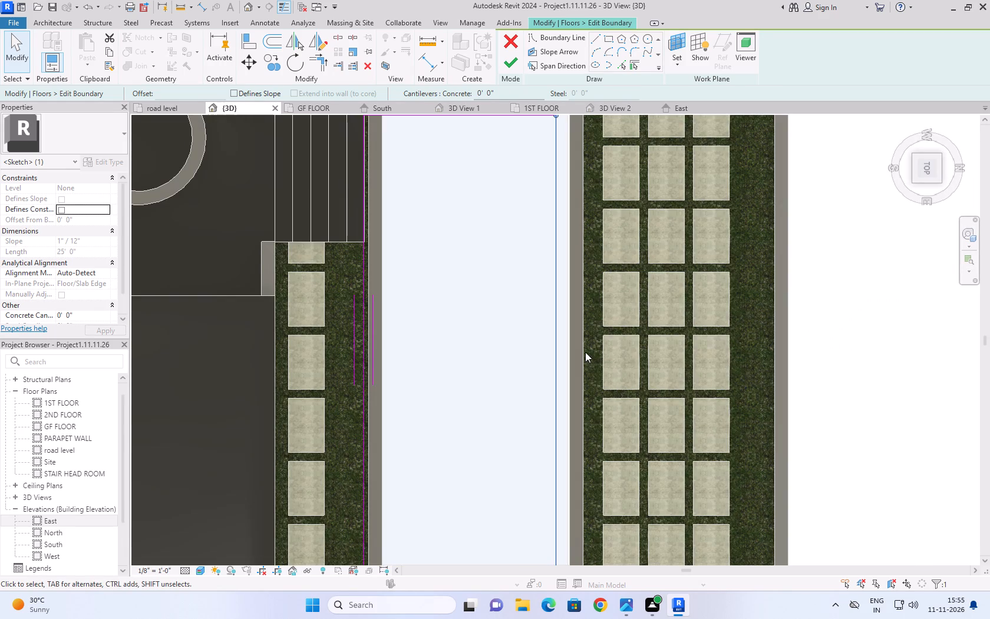
scroll(585, 352, "down", 3)
key("Right")
key("Right")
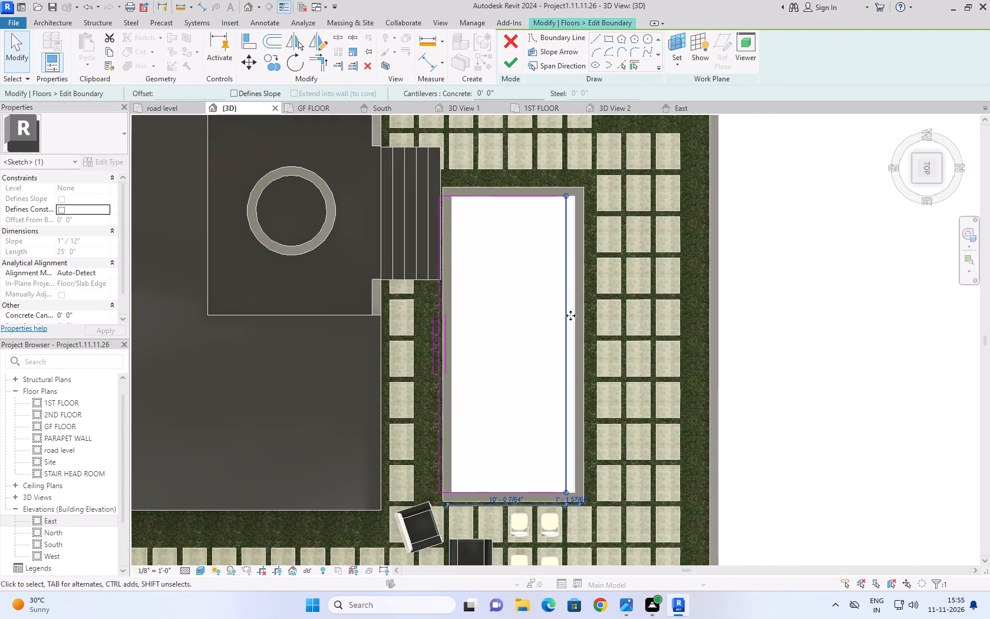
key("Right")
key("Right")
key("Right")
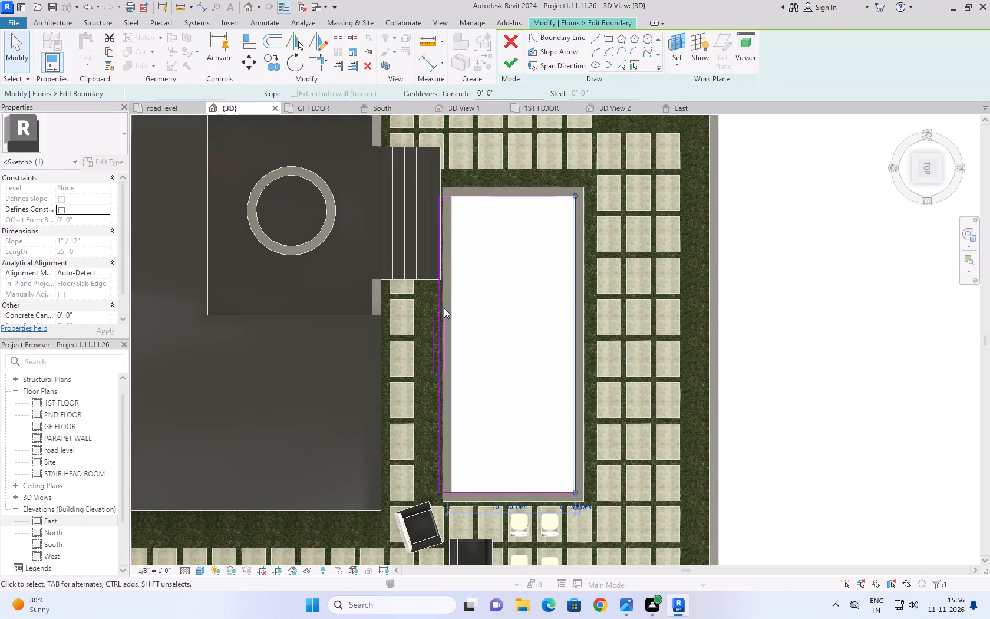
Nudge the slab's long house-side boundary line inward to the edge wall's inner face and finish the boundary edit.
left_click(437, 303)
key("Right")
key("Right")
key("Right")
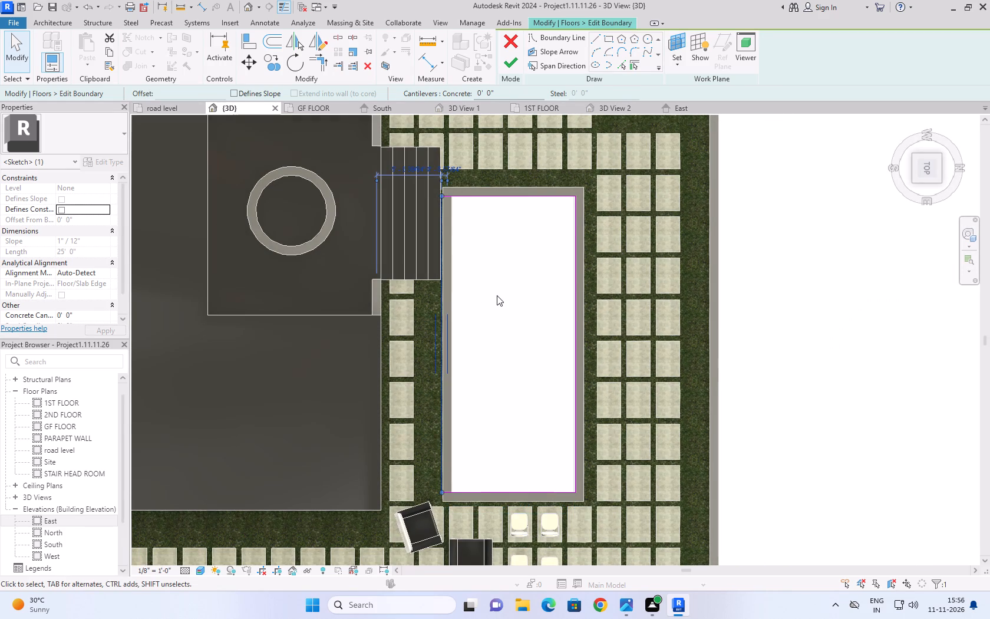
key("Right")
key("Right")
key("Right")
key("Right")
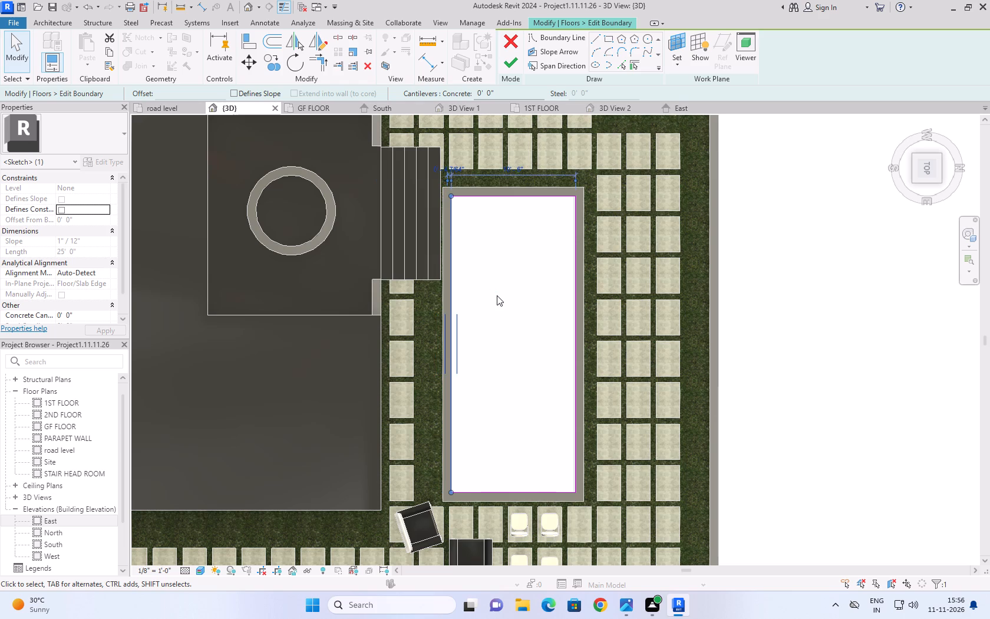
left_click(794, 330)
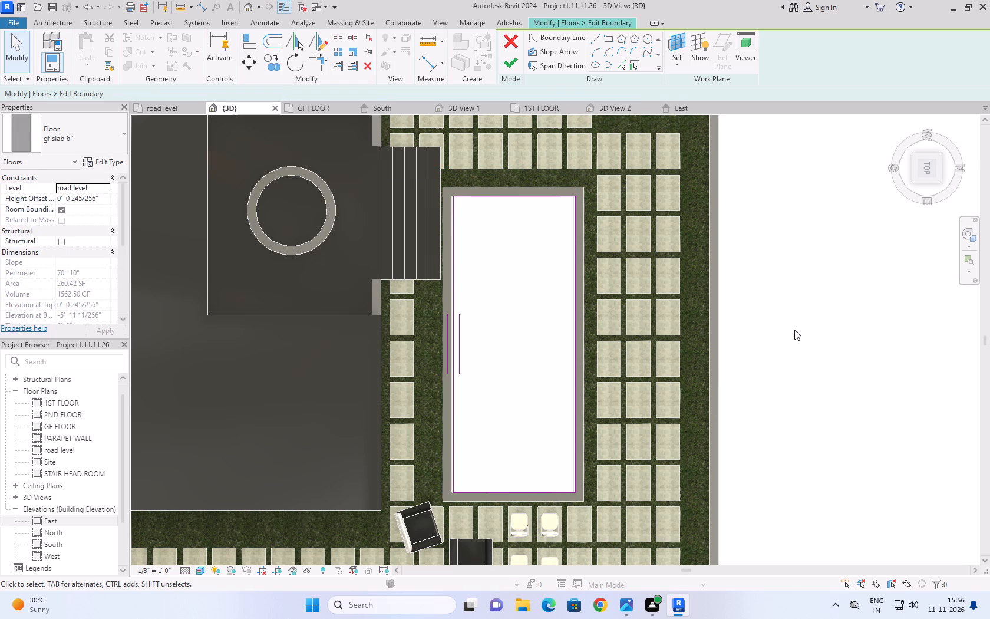
left_click(508, 64)
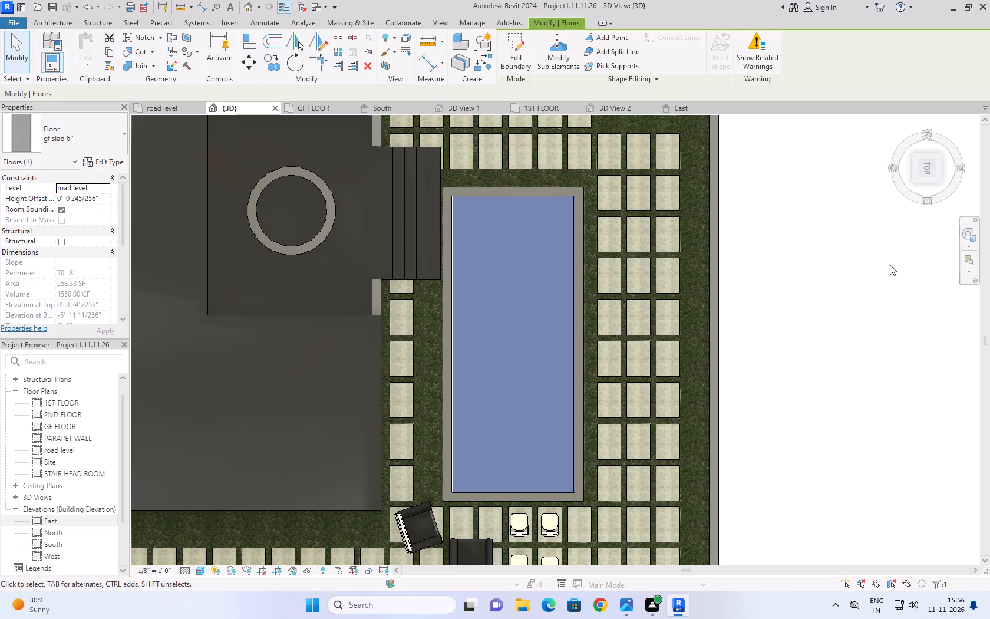
Examine the pool slab in the 3D view from above and from below the site floor, checking its fit and depth.
left_click(897, 119)
left_click(901, 121)
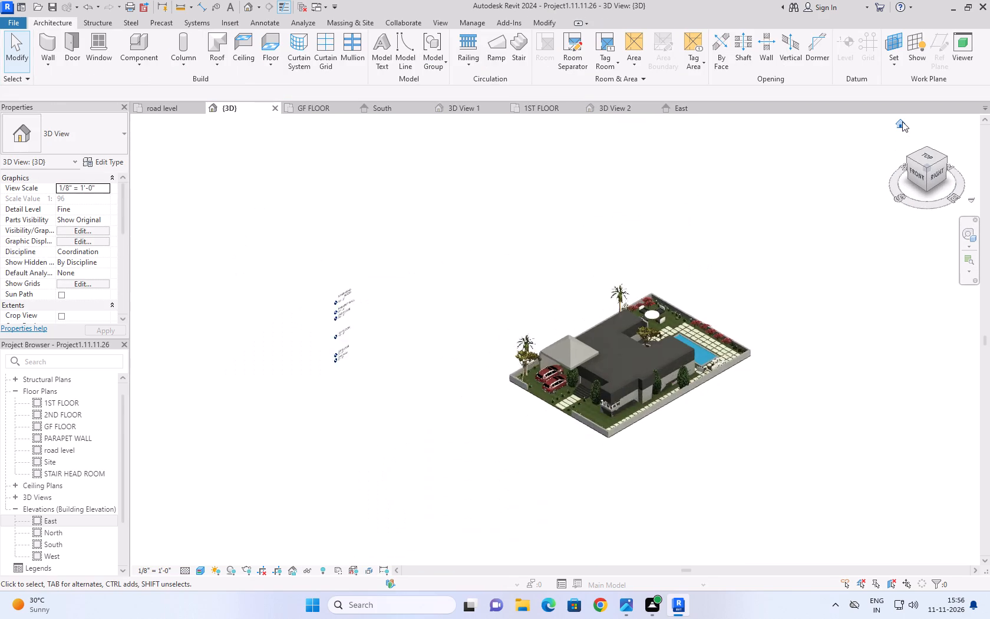
scroll(800, 395, "up", 9)
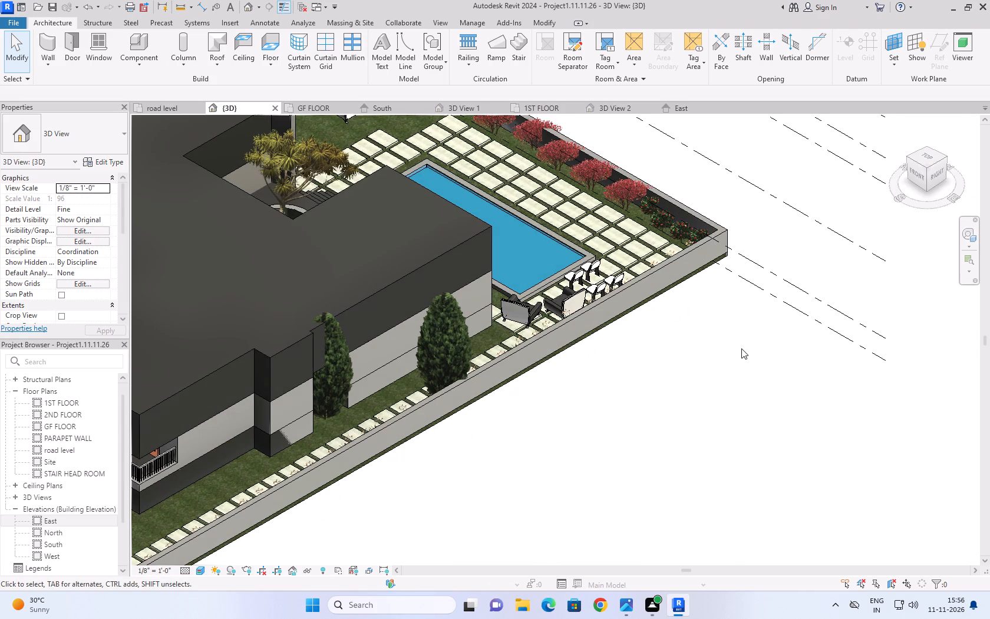
scroll(706, 339, "down", 5)
scroll(635, 288, "up", 14)
middle_click_drag(641, 241, 586, 376, "shift")
scroll(586, 376, "down", 1, "shift")
scroll(573, 287, "down", 4)
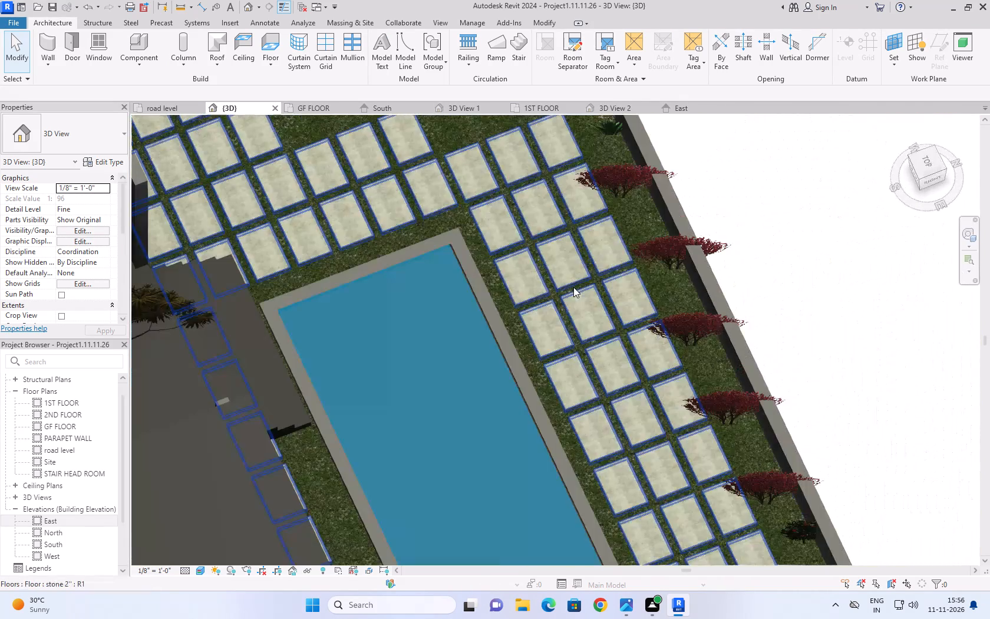
middle_click_drag(573, 272, 569, 328, "shift")
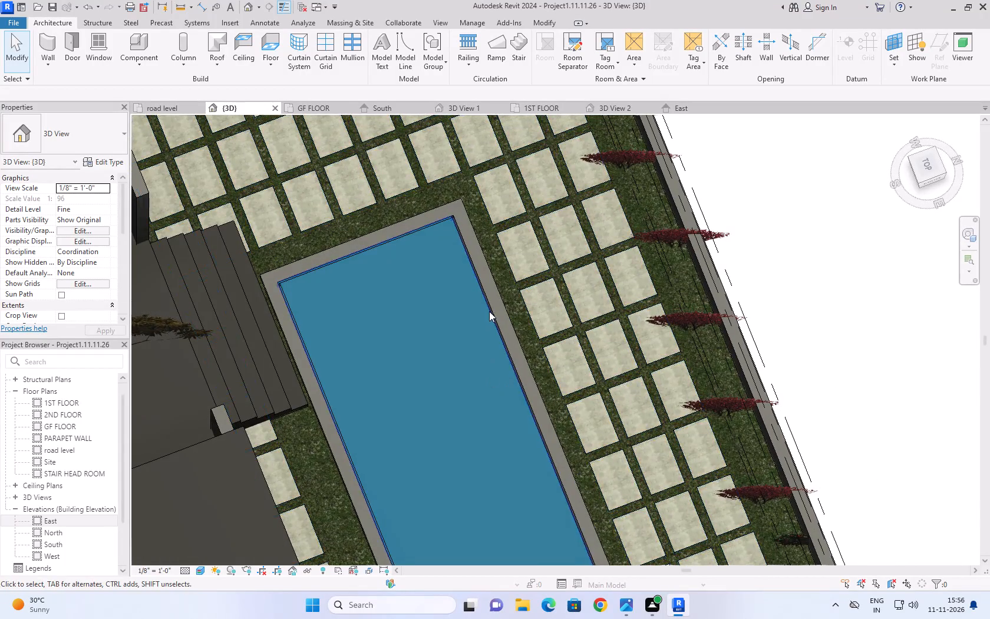
scroll(489, 311, "down", 5)
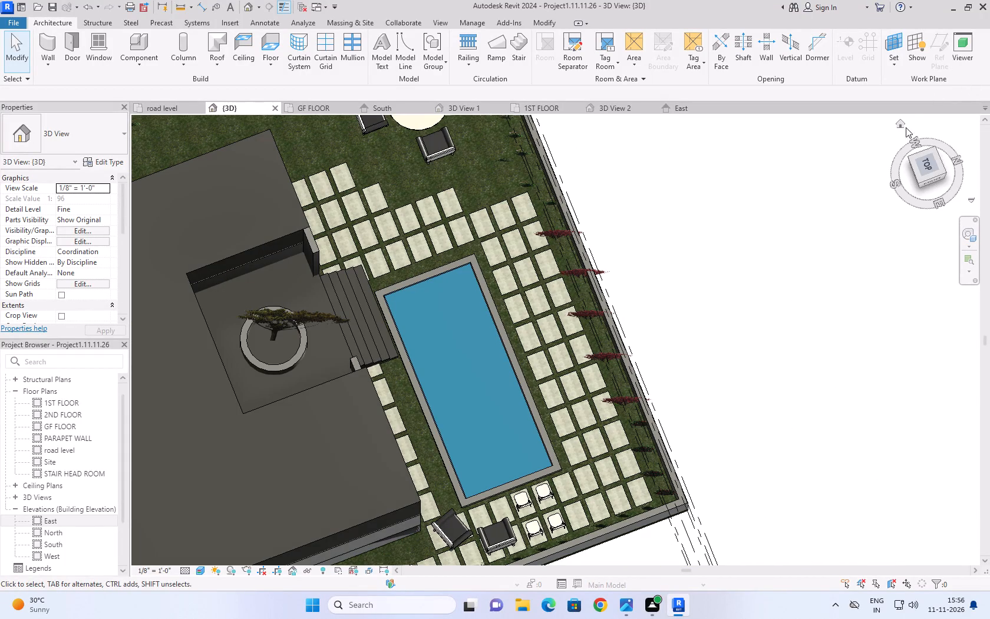
left_click(897, 125)
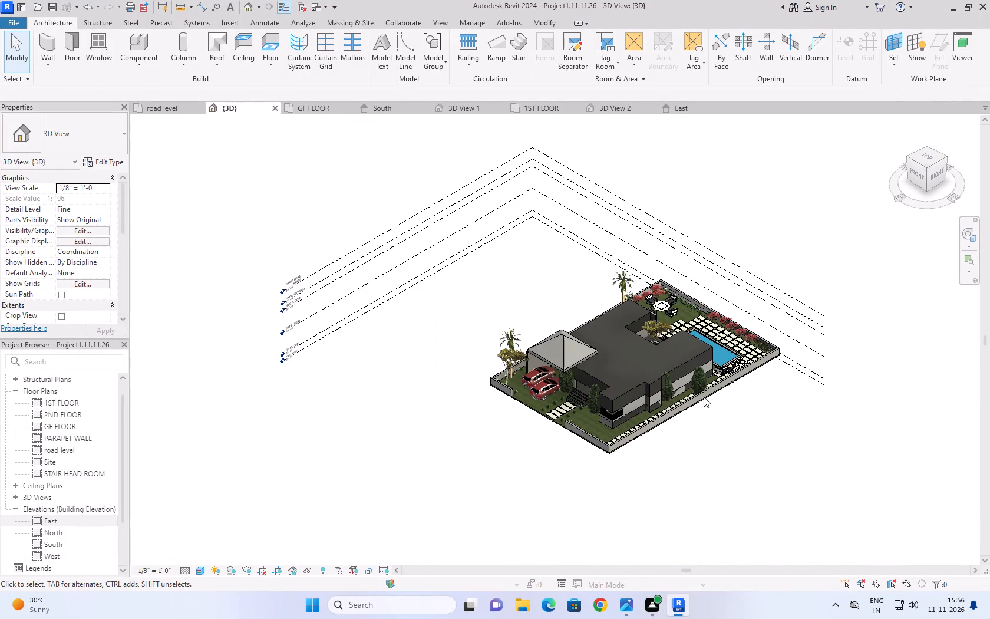
middle_click_drag(704, 397, 593, 174, "shift")
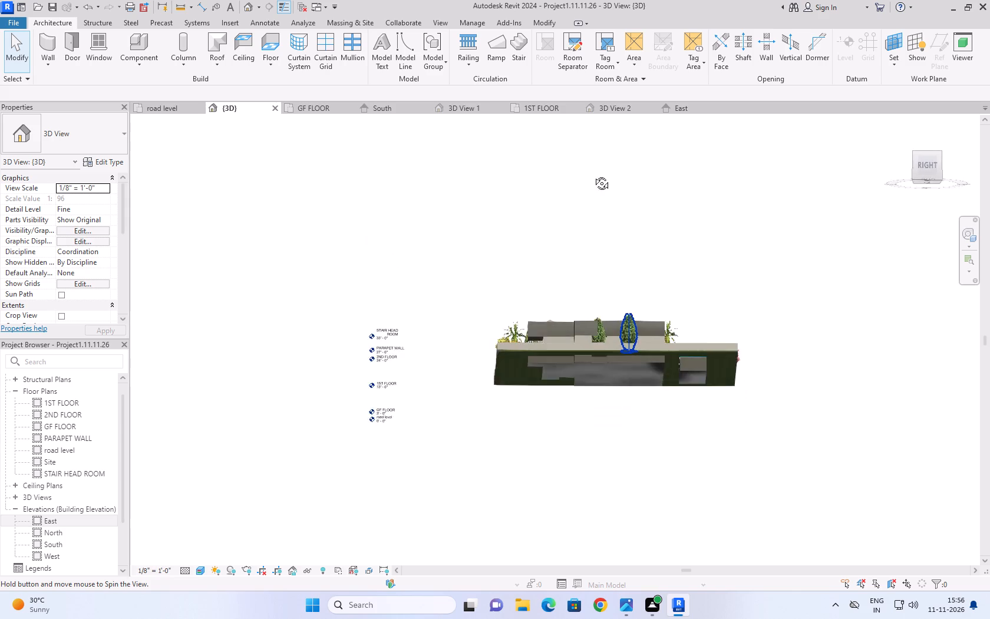
middle_click_drag(593, 174, 428, 212, "shift")
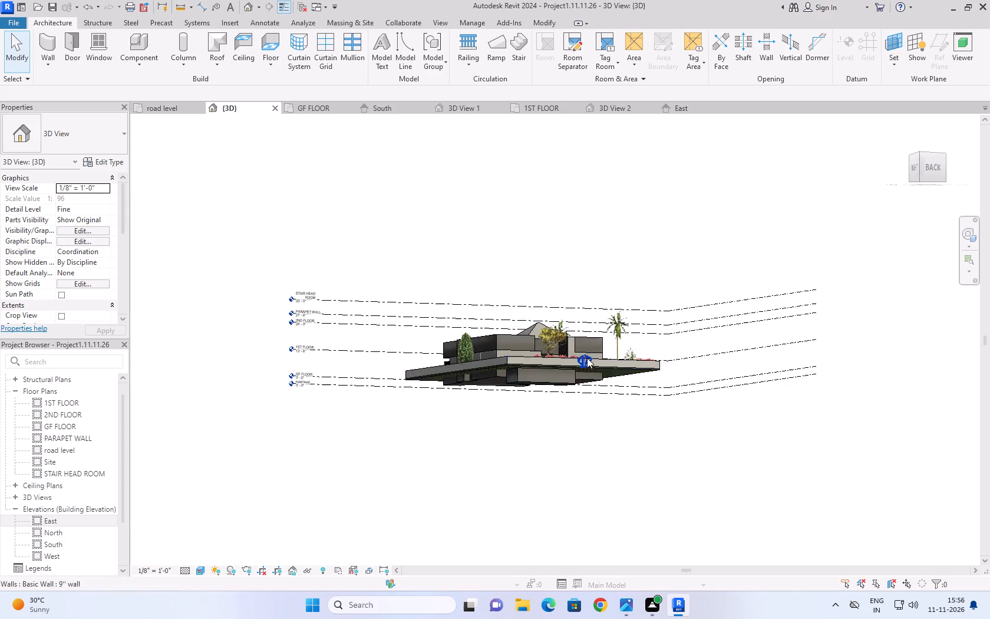
scroll(587, 358, "up", 3)
scroll(520, 407, "up", 7)
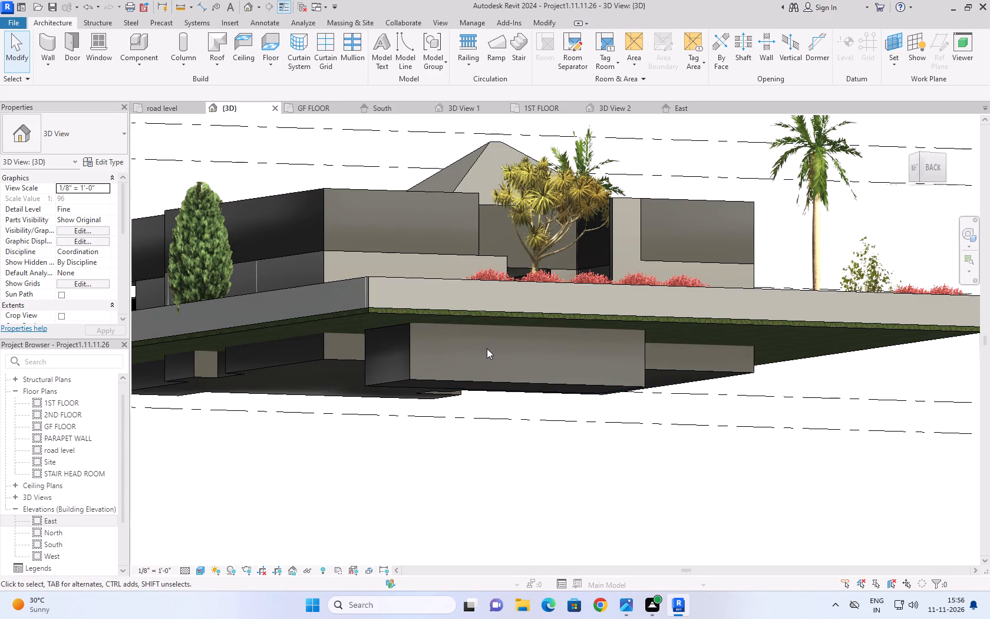
left_click(414, 375)
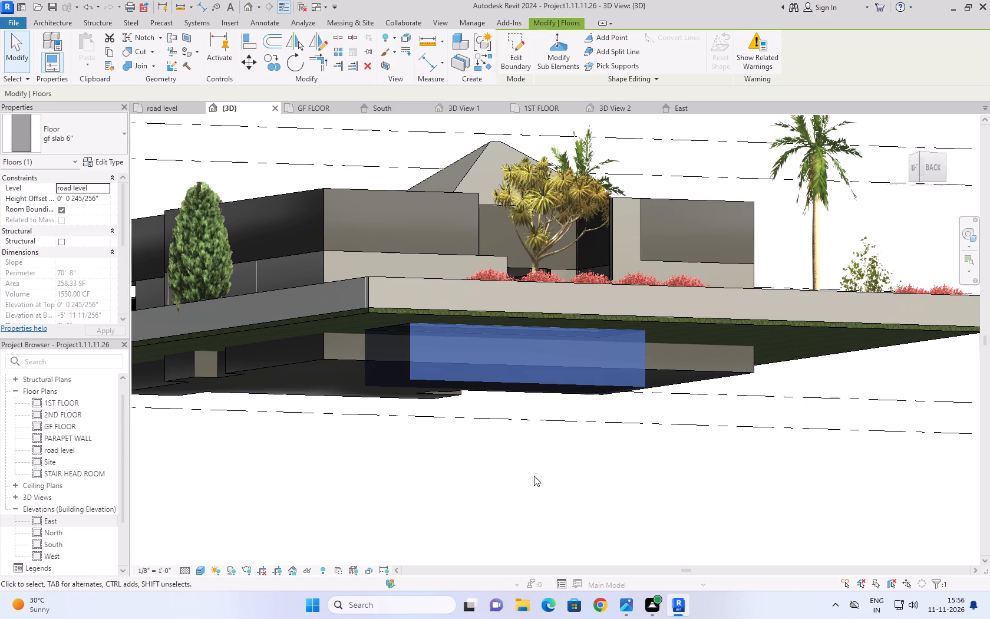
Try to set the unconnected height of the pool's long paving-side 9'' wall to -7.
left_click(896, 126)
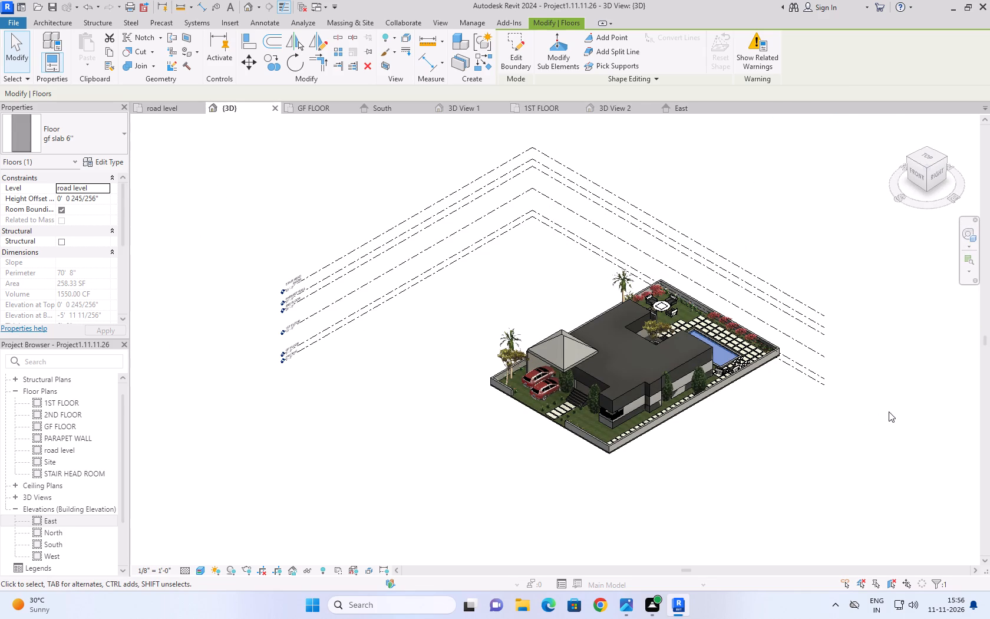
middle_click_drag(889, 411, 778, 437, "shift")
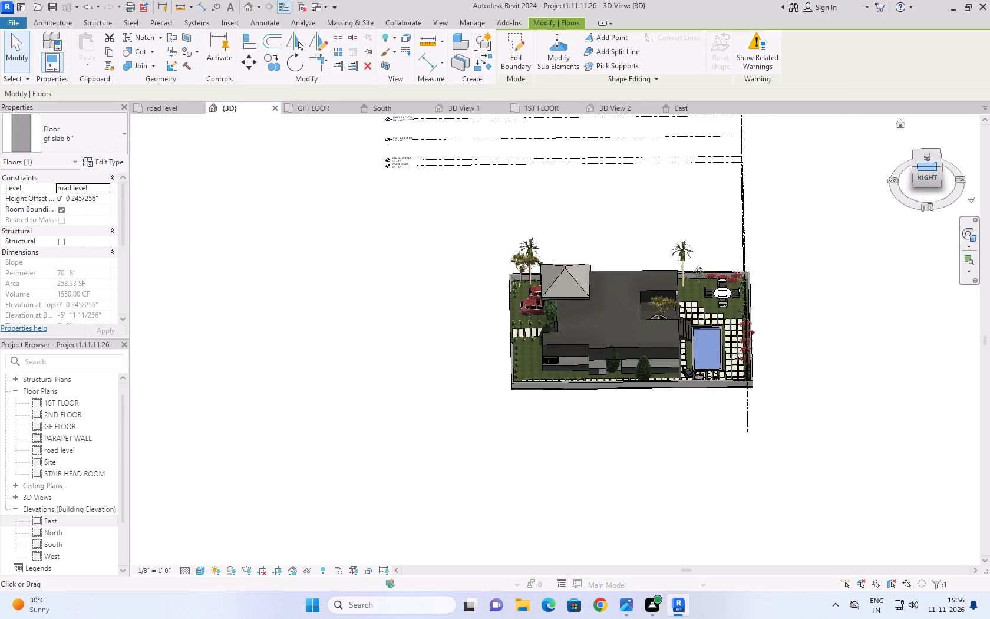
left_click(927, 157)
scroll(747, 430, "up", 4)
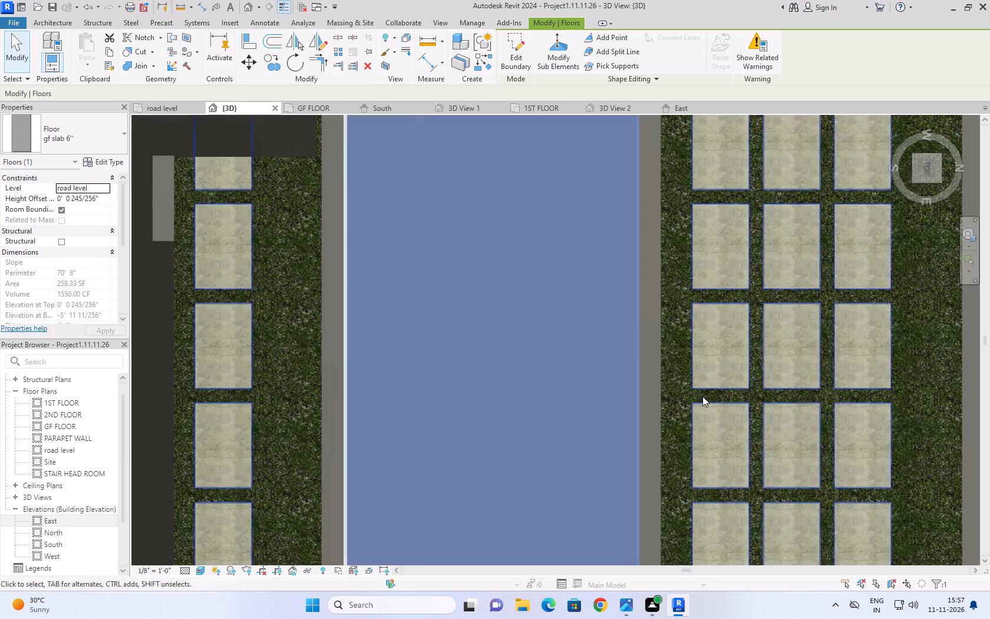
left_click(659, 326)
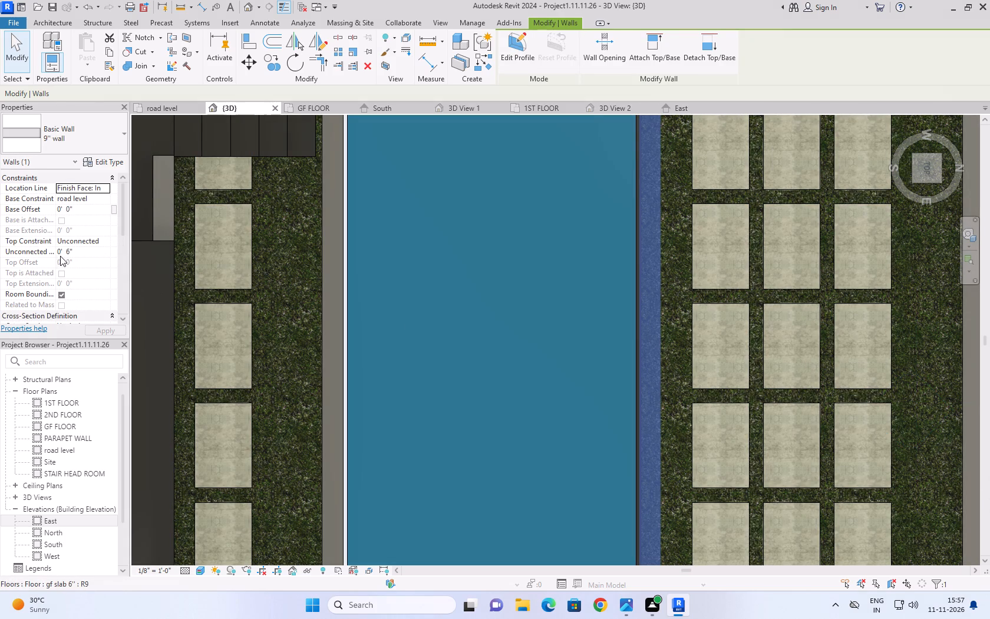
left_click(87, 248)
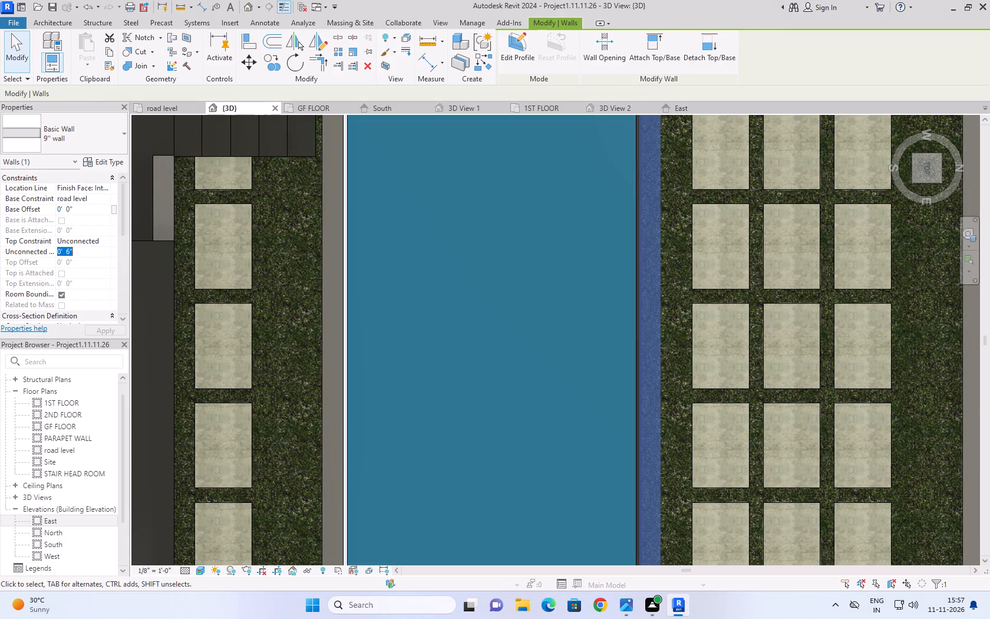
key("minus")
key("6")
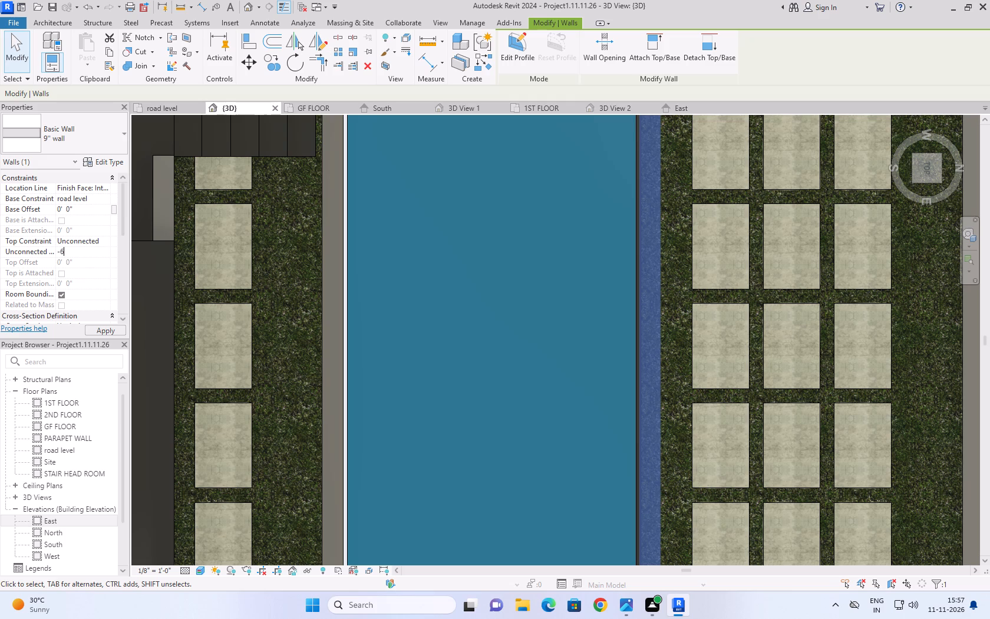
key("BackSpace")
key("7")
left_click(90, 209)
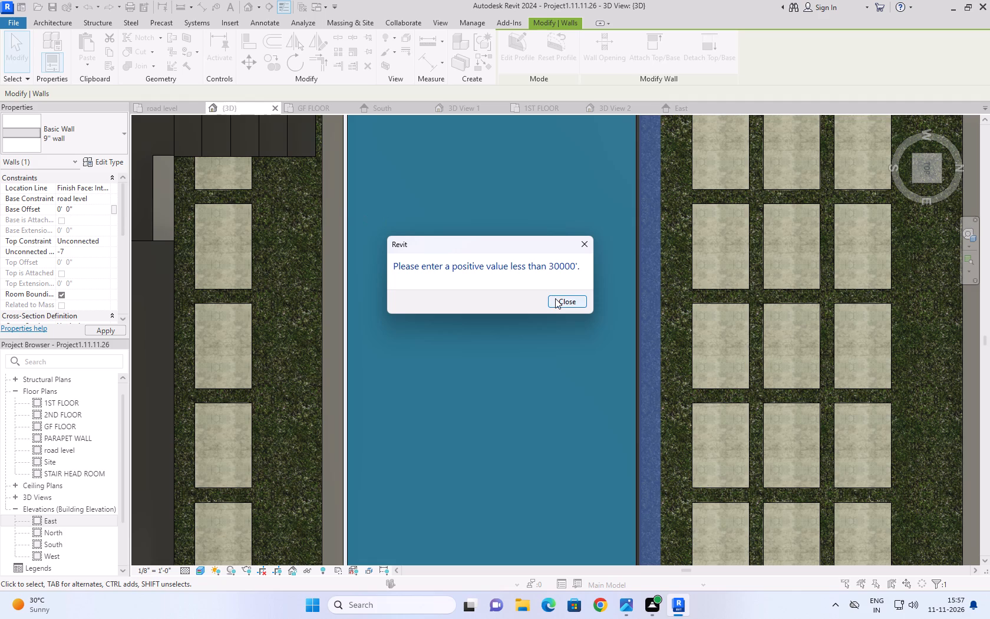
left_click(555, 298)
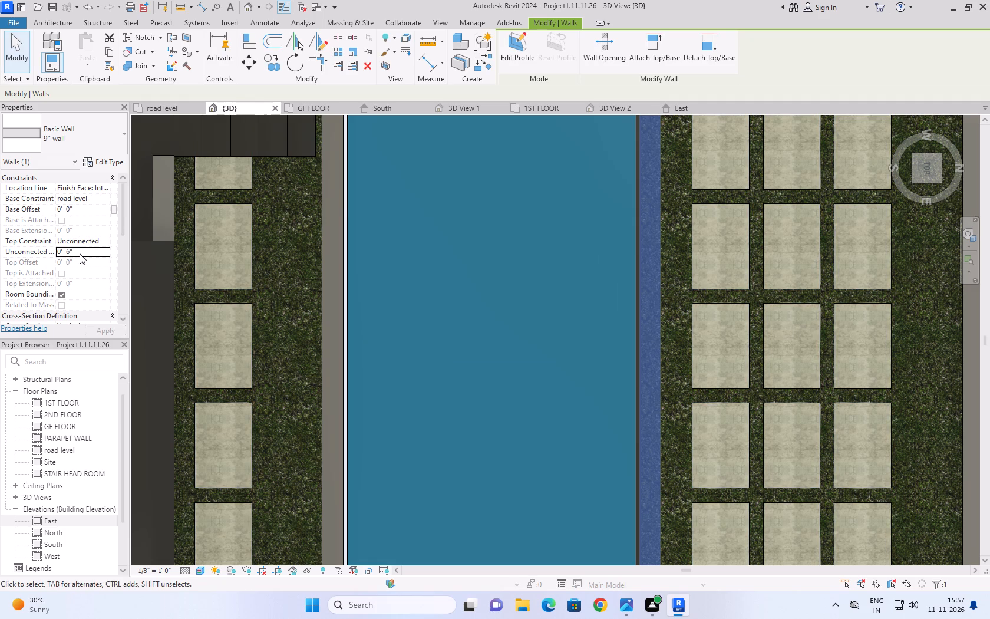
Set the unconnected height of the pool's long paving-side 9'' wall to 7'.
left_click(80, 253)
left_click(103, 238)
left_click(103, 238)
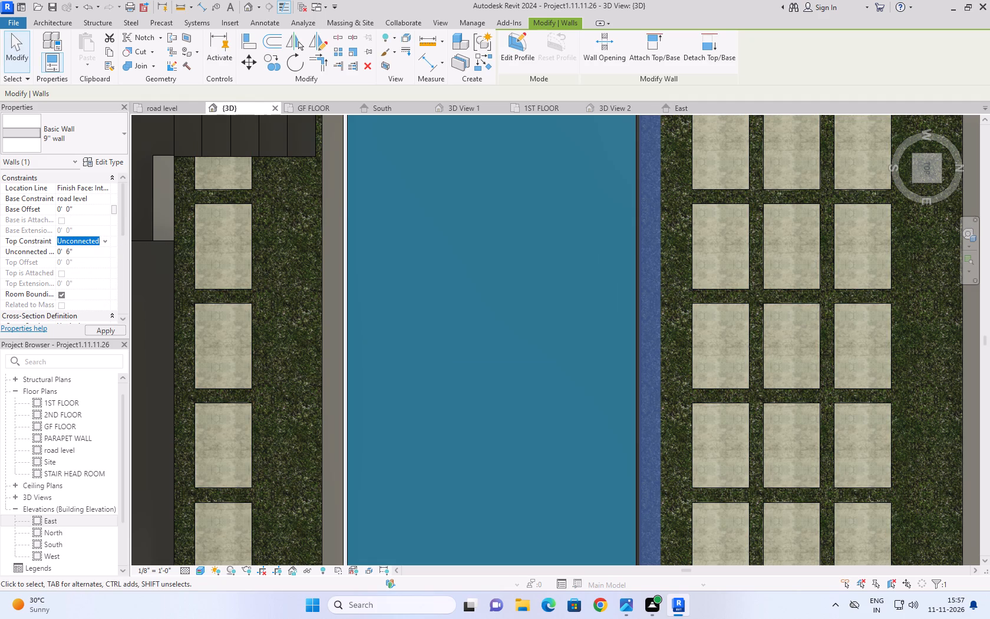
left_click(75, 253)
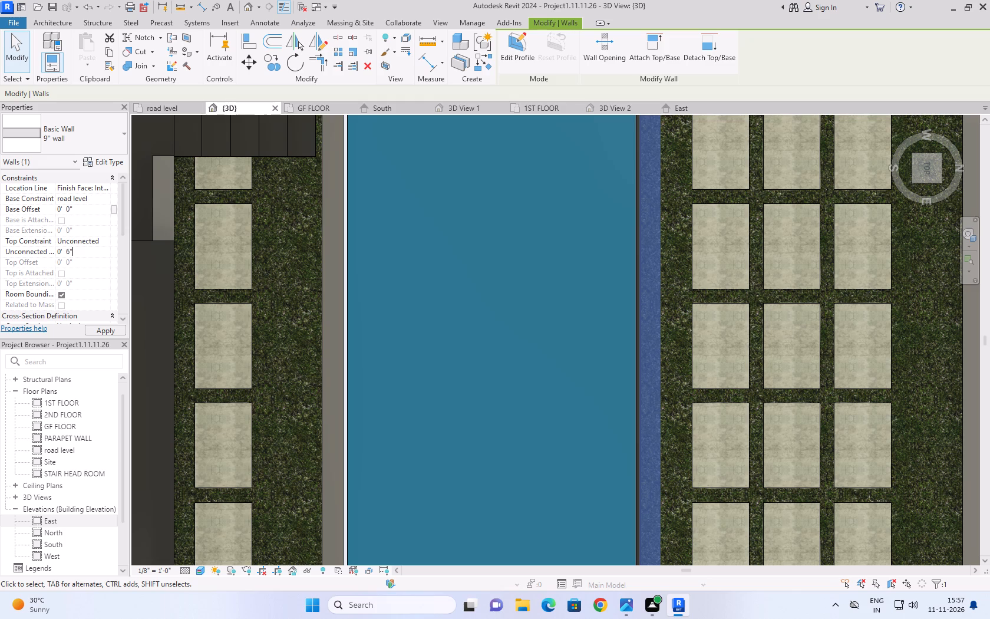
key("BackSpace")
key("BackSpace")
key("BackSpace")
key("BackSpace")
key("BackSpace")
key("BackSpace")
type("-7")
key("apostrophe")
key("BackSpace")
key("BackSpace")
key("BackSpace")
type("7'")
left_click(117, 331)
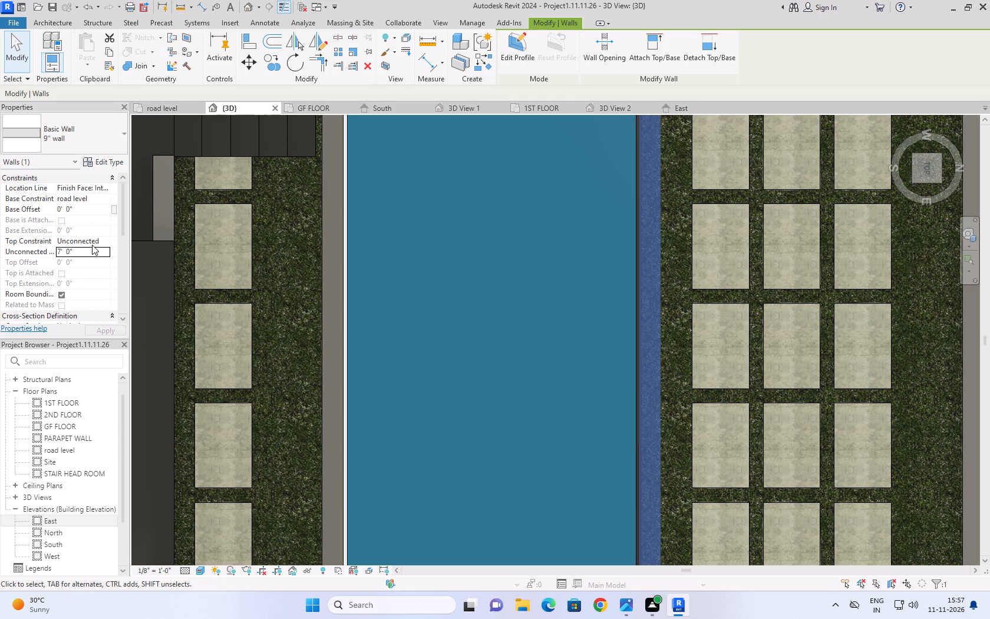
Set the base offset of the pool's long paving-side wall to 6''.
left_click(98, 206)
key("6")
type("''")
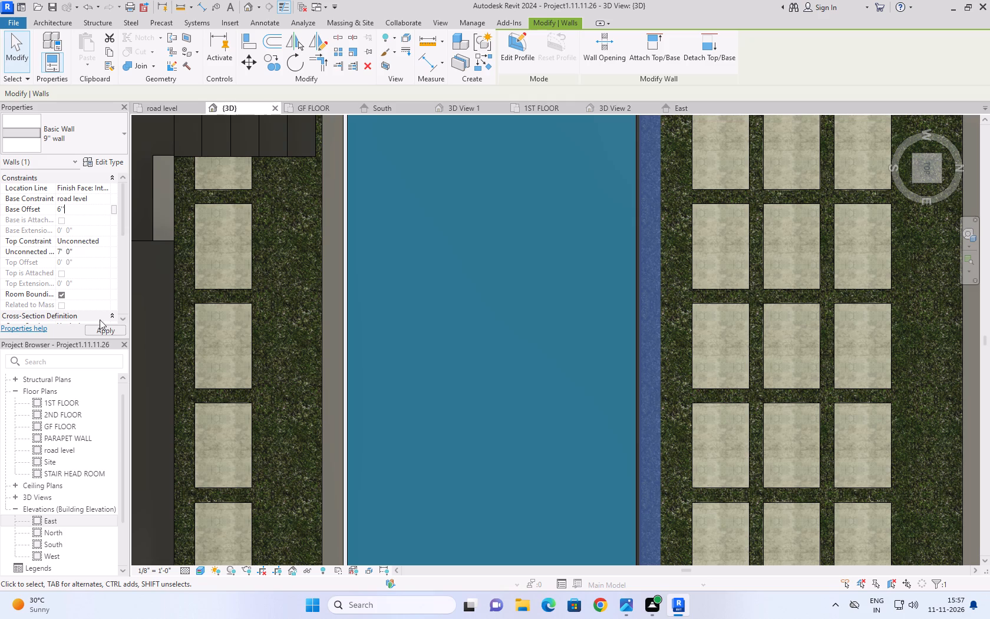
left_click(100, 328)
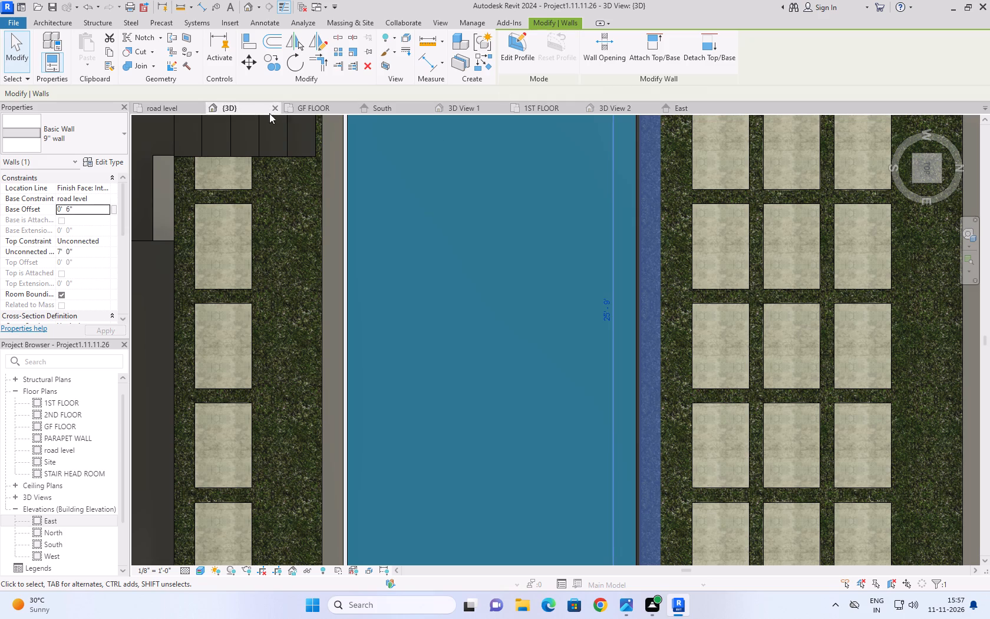
Close the East, 3D View 2, 1ST FLOOR, 3D View 1, South and GF FLOOR views, keeping road level and {3D} open.
left_click(725, 106)
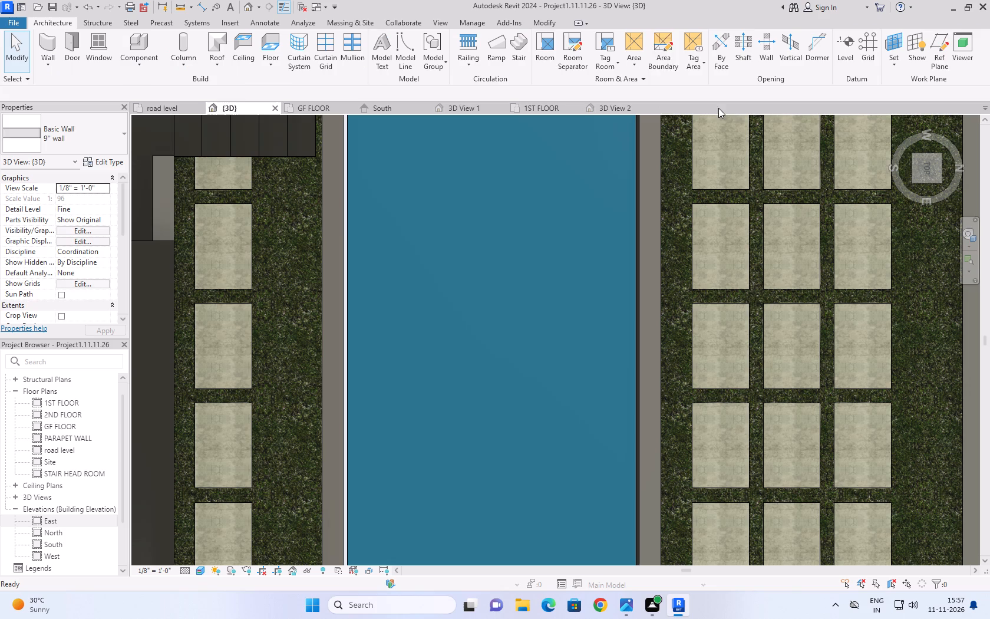
left_click(648, 108)
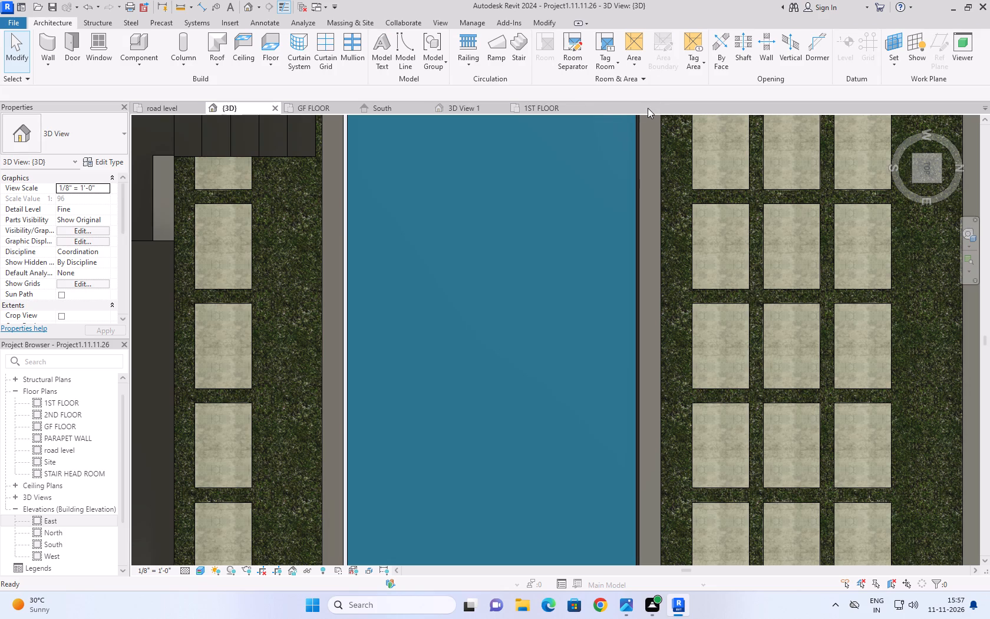
left_click(575, 108)
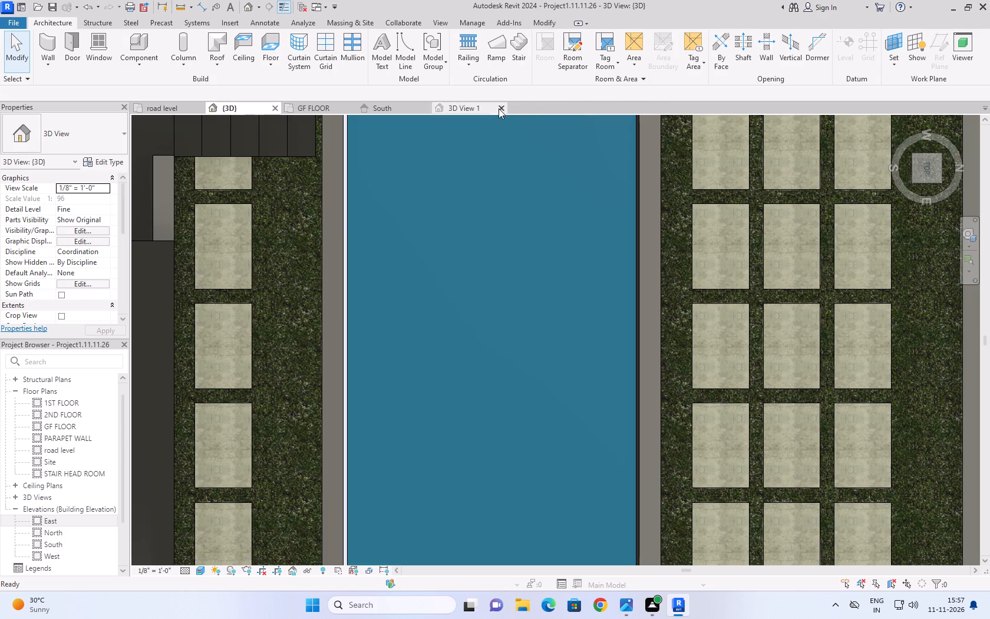
left_click(500, 107)
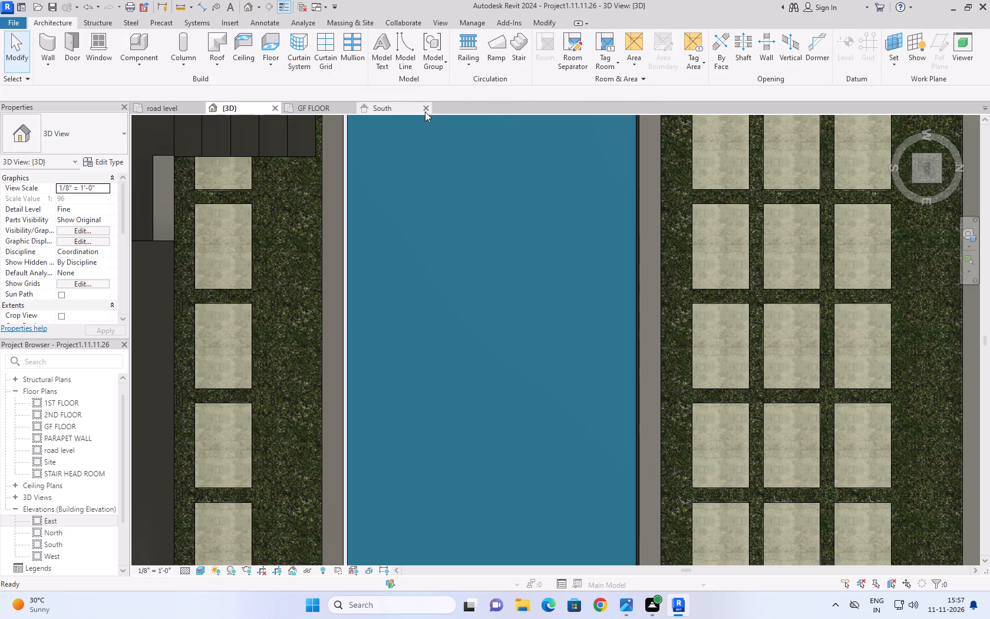
left_click(427, 111)
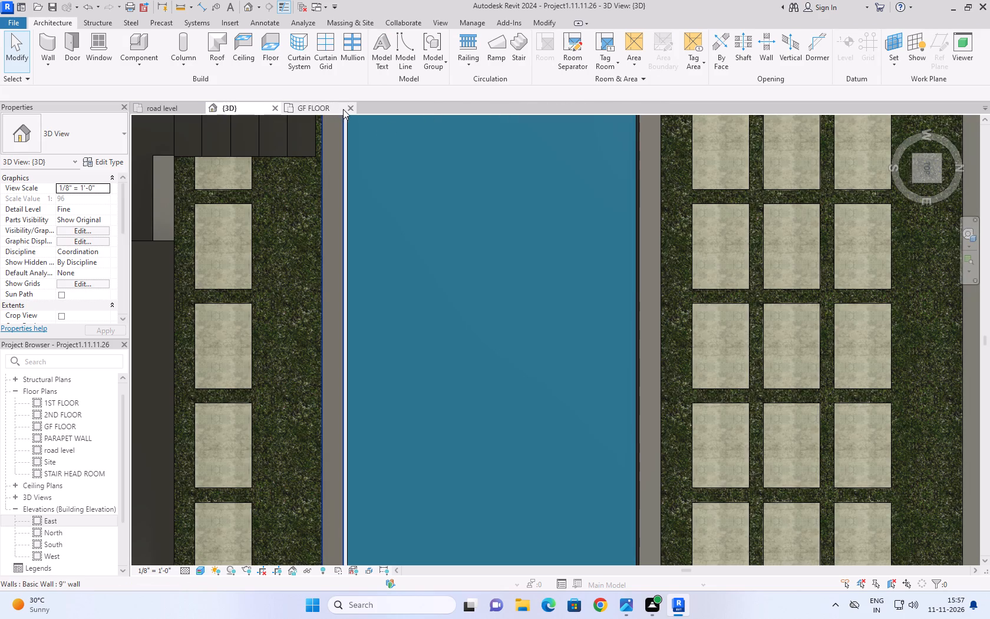
left_click(350, 108)
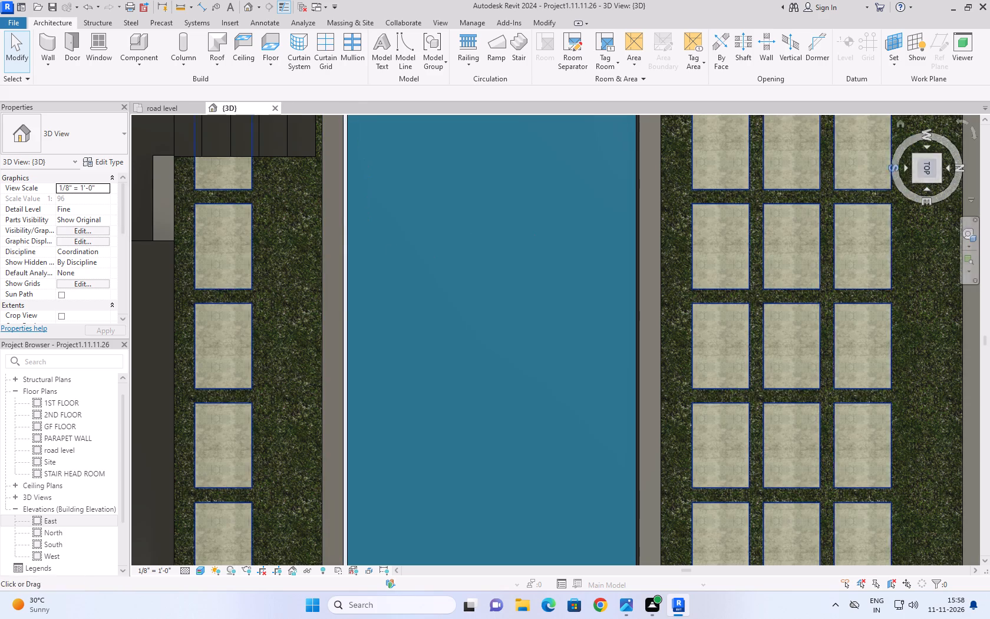
Return the 3D view to its home orientation and examine the height of the pool's paving-side wall.
left_click(903, 118)
left_click(899, 120)
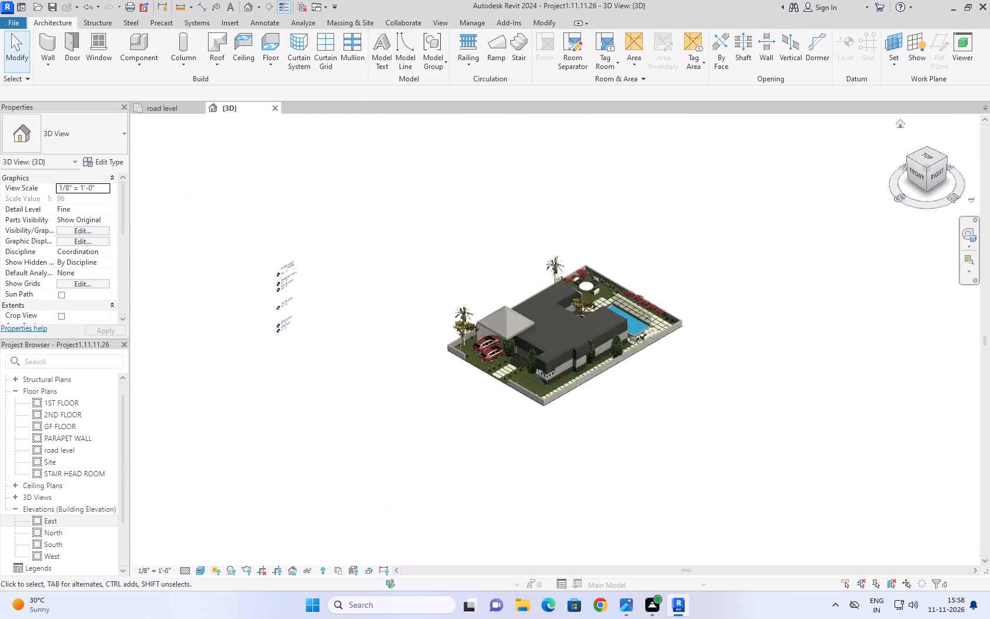
scroll(773, 366, "up", 4)
left_click(831, 220)
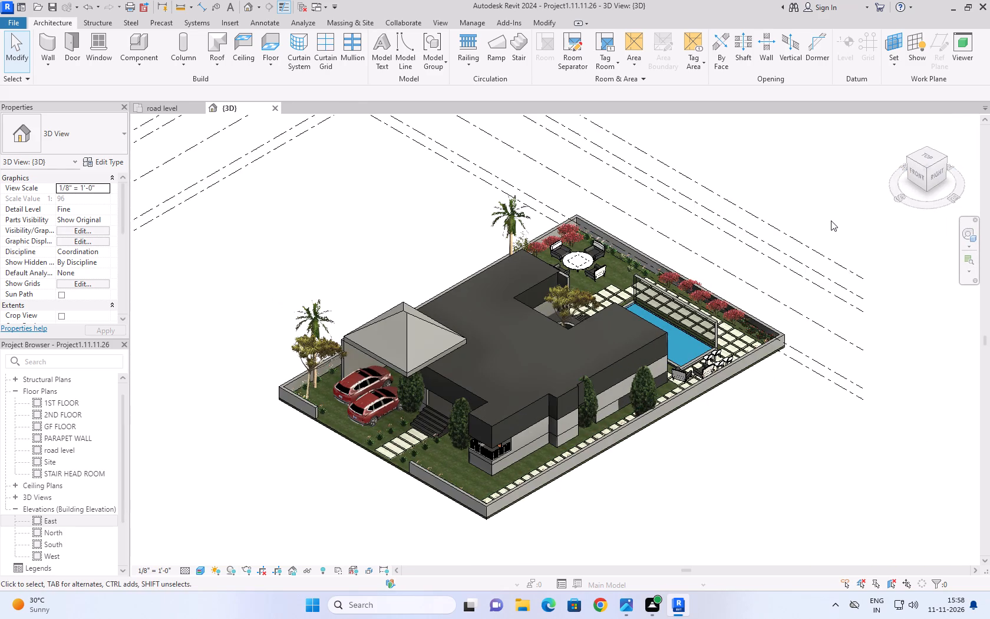
scroll(735, 403, "up", 4)
left_click(735, 403)
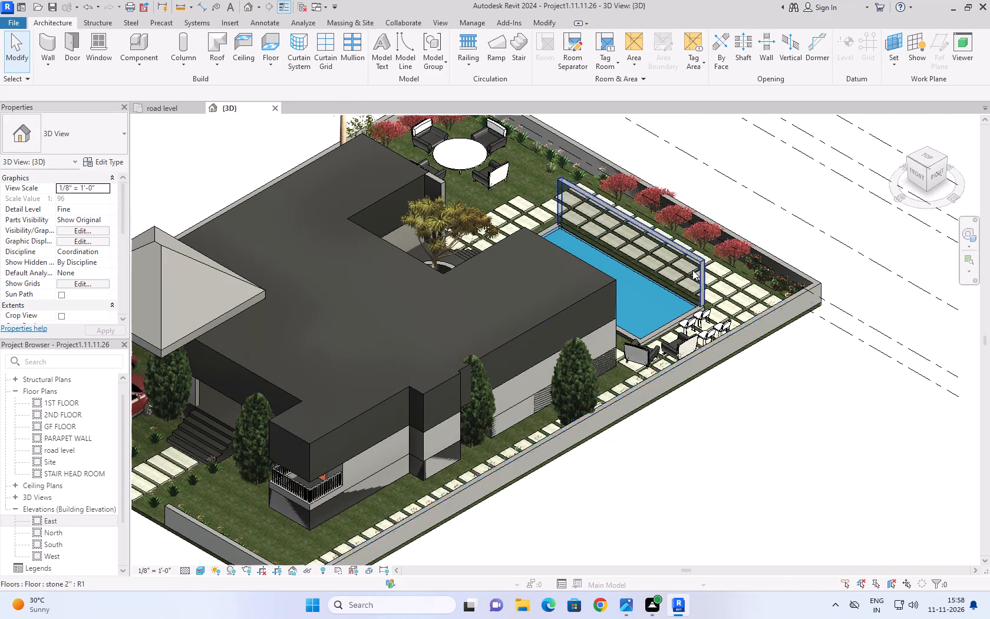
left_click(685, 250)
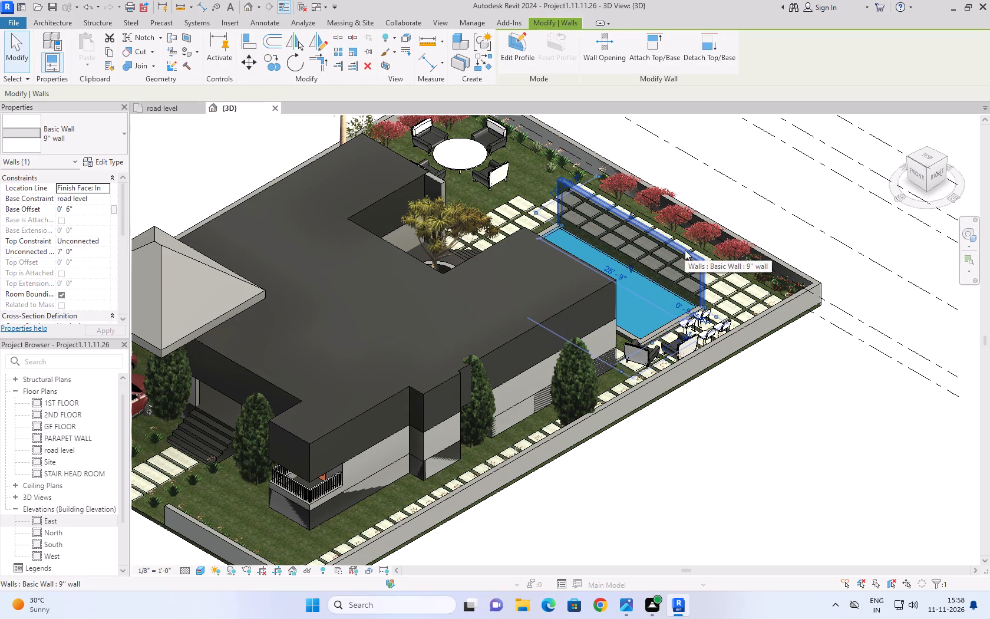
left_click(753, 417)
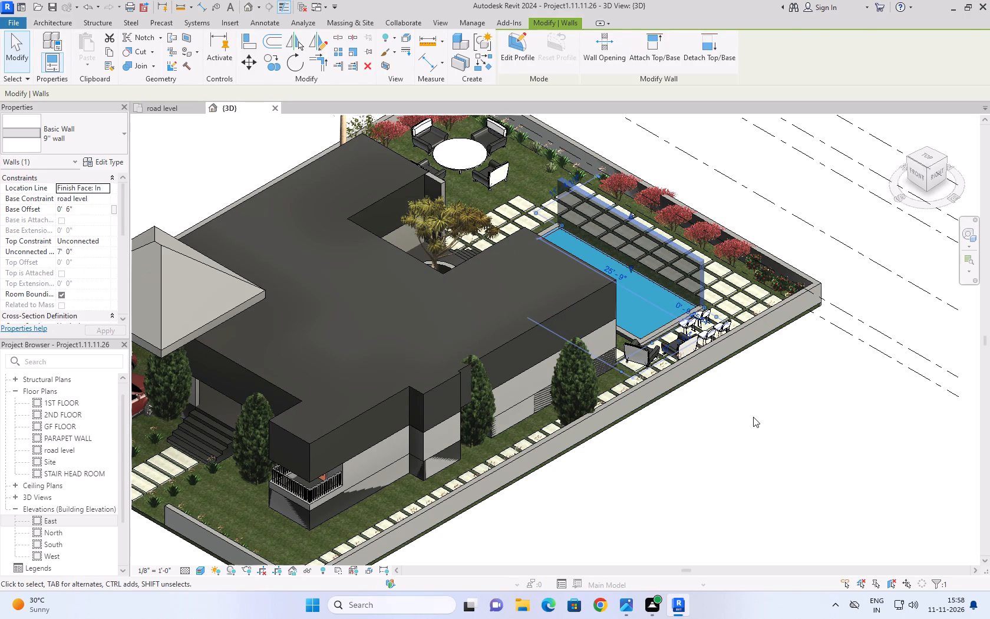
Set the 3D view's visual style to Realistic.
left_click(200, 569)
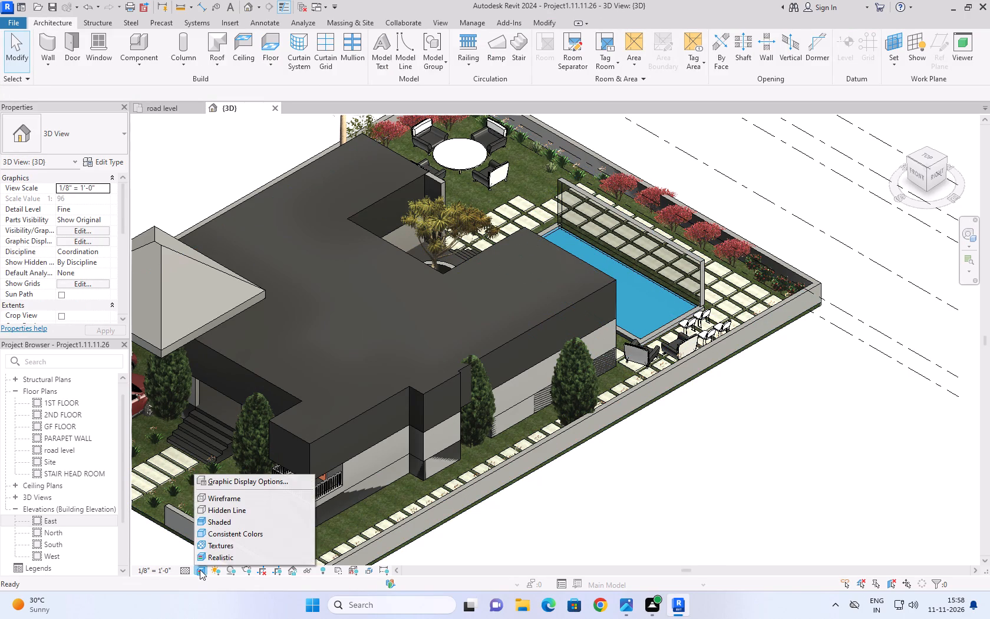
left_click(211, 560)
left_click(666, 440)
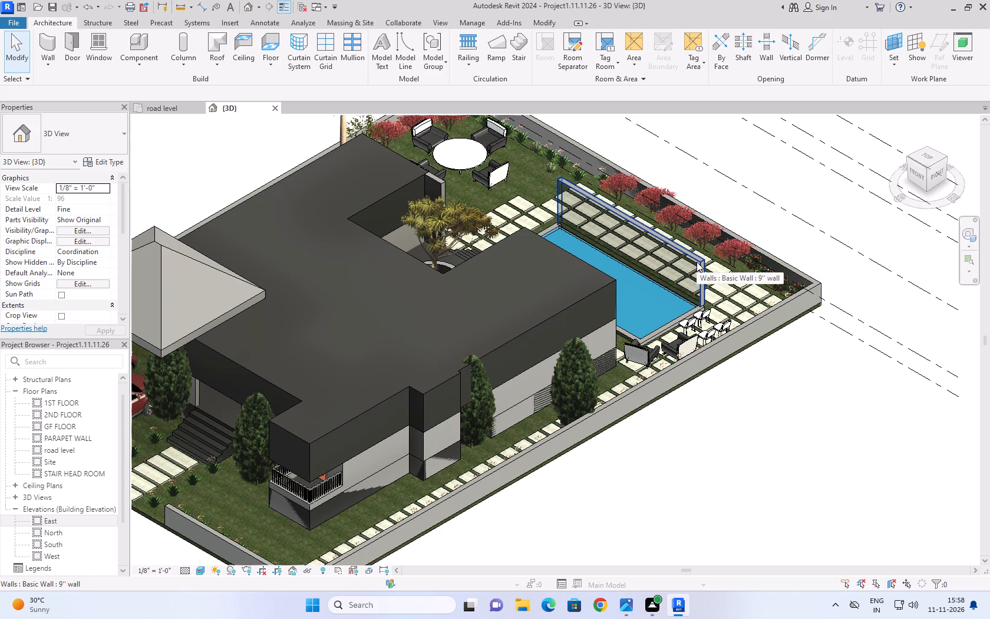
Set the pool's long paving-side 9'' wall to a base offset of -6' and an unconnected height of 6''.
left_click(697, 262)
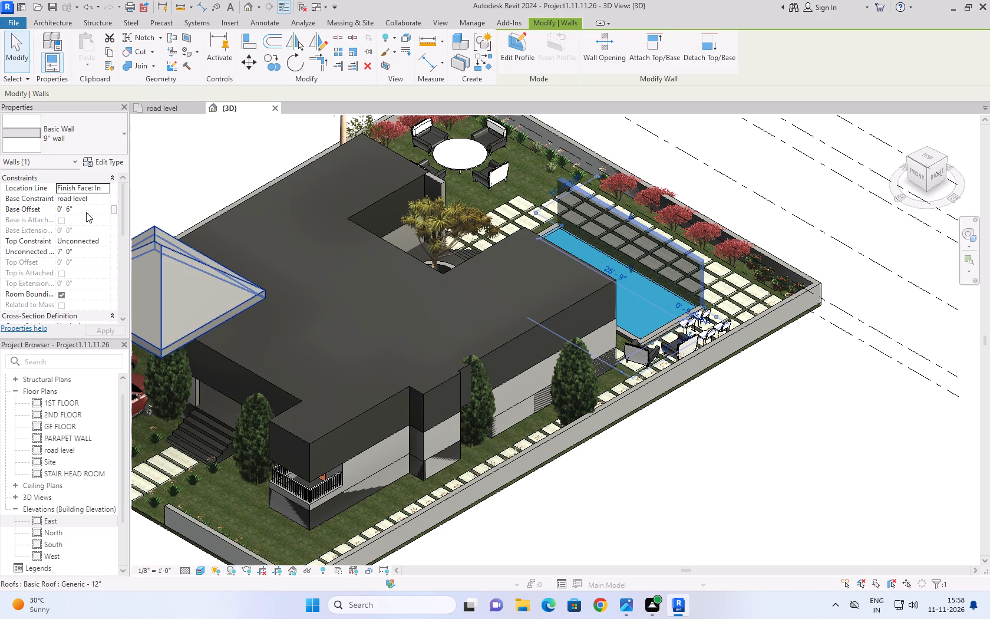
left_click(86, 212)
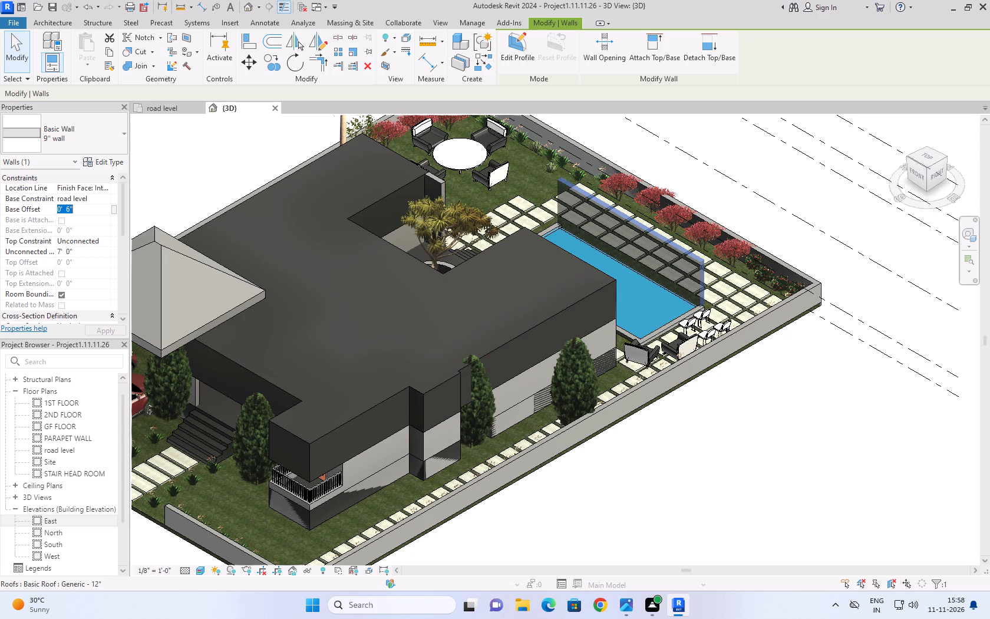
type("-6")
key("apostrophe")
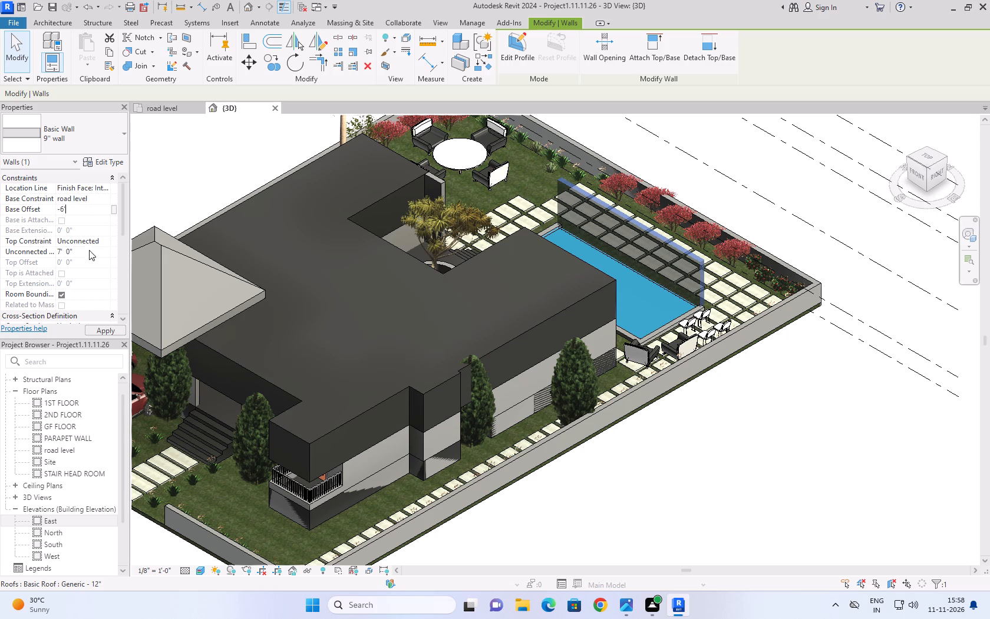
left_click(89, 250)
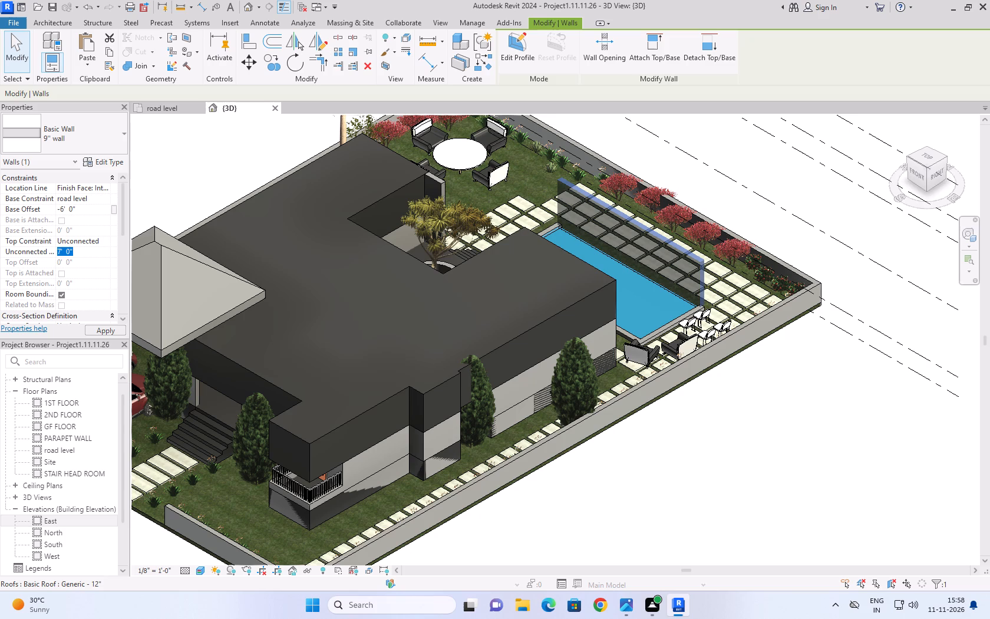
type("6''")
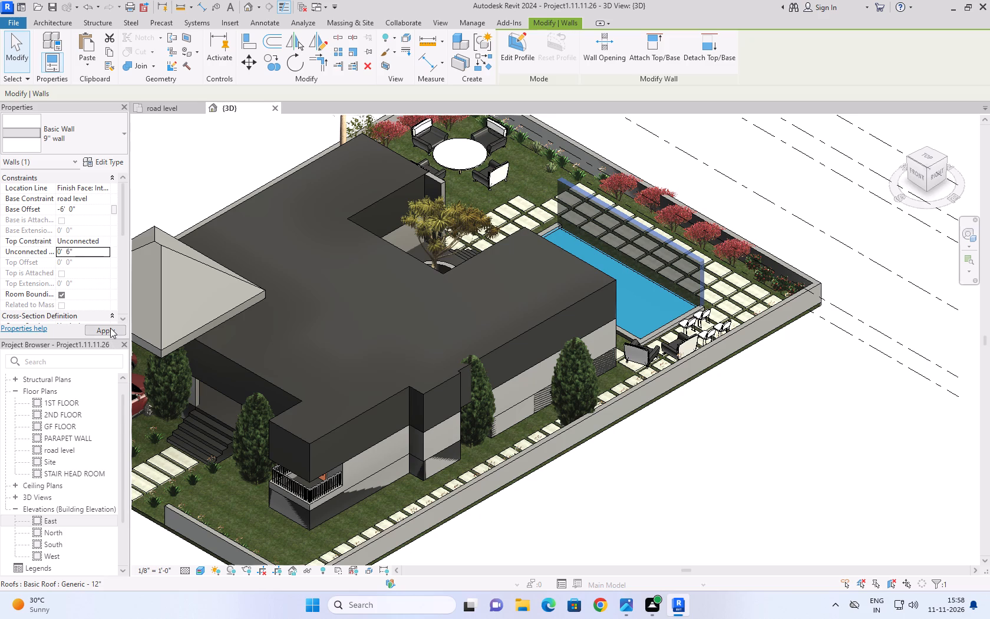
left_click(110, 328)
left_click(784, 432)
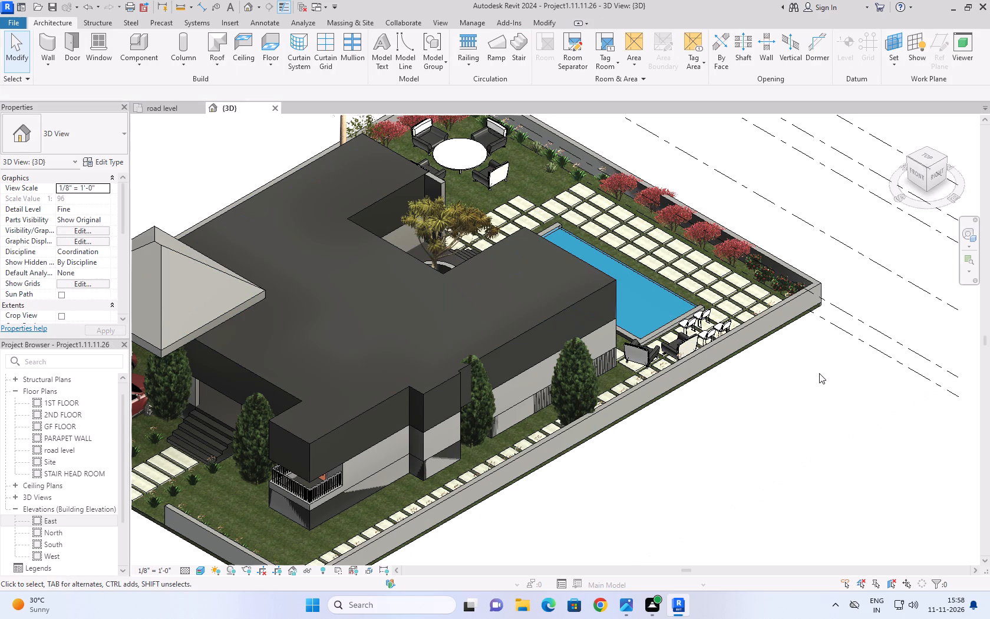
Set the unconnected height of the pool's long paving-side 9'' wall to 7'.
middle_click_drag(784, 433, 684, 322, "shift")
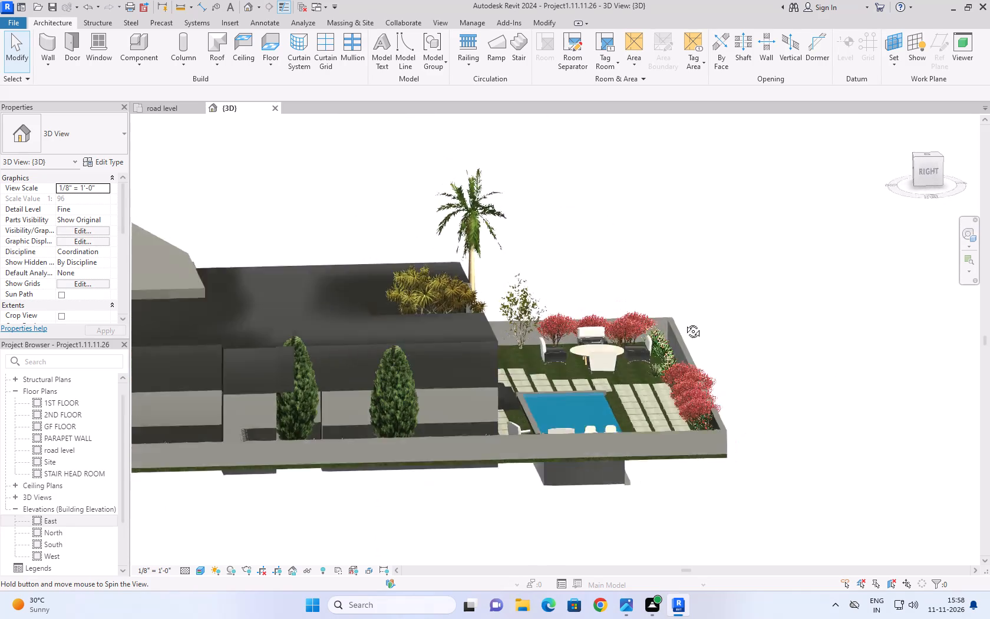
middle_click_drag(684, 322, 661, 292, "shift")
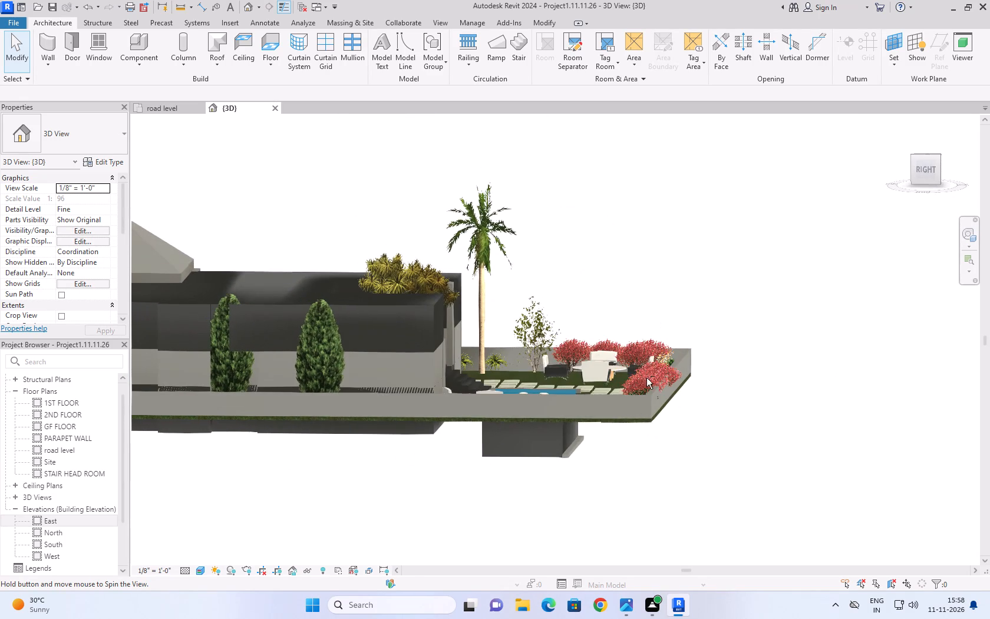
left_click(576, 452)
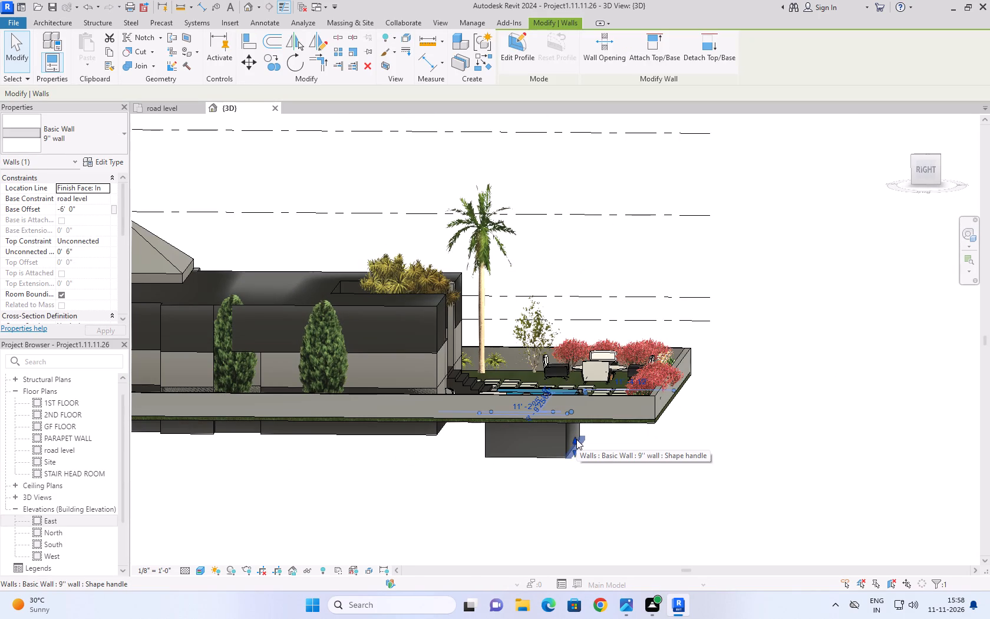
left_click(81, 255)
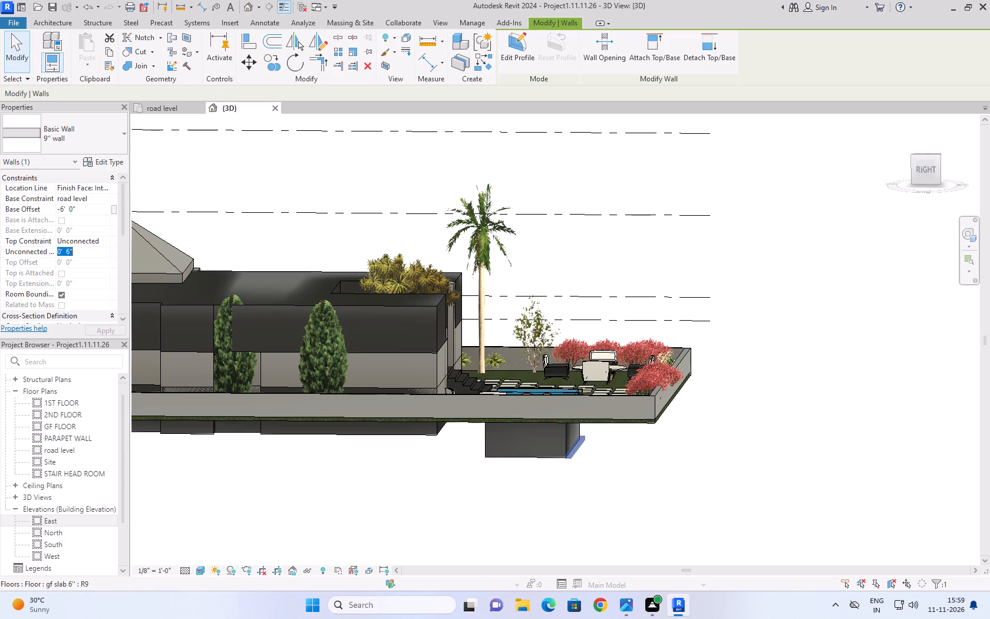
type("7'")
left_click(106, 330)
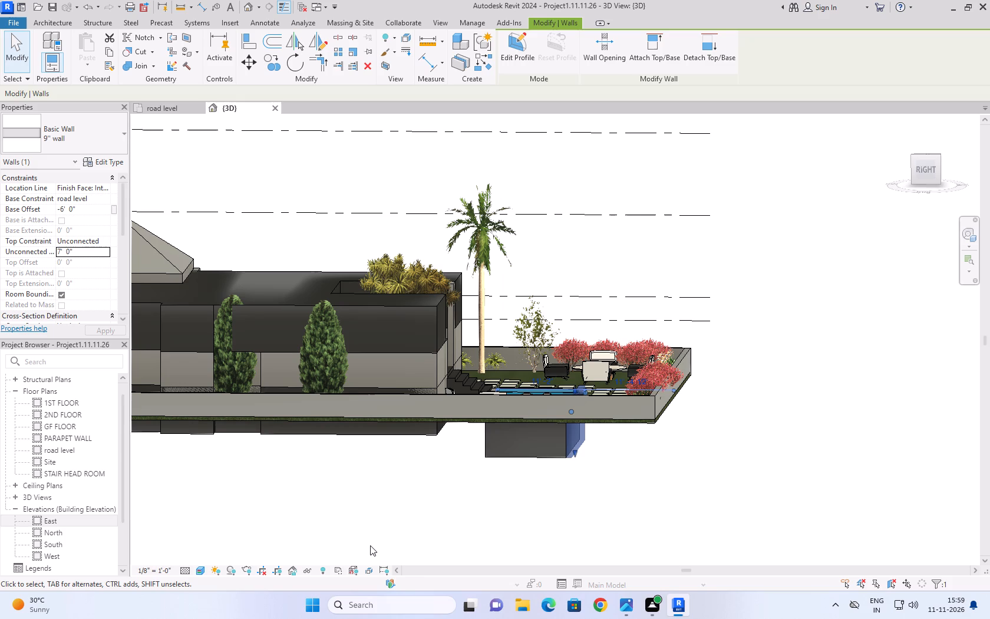
scroll(556, 515, "up", 3)
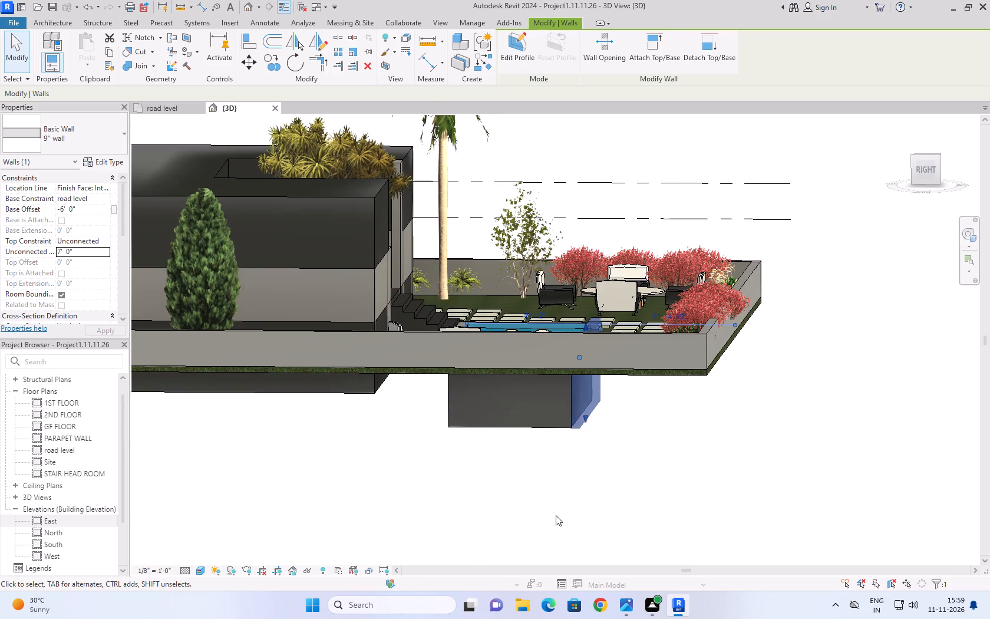
scroll(579, 301, "up", 4)
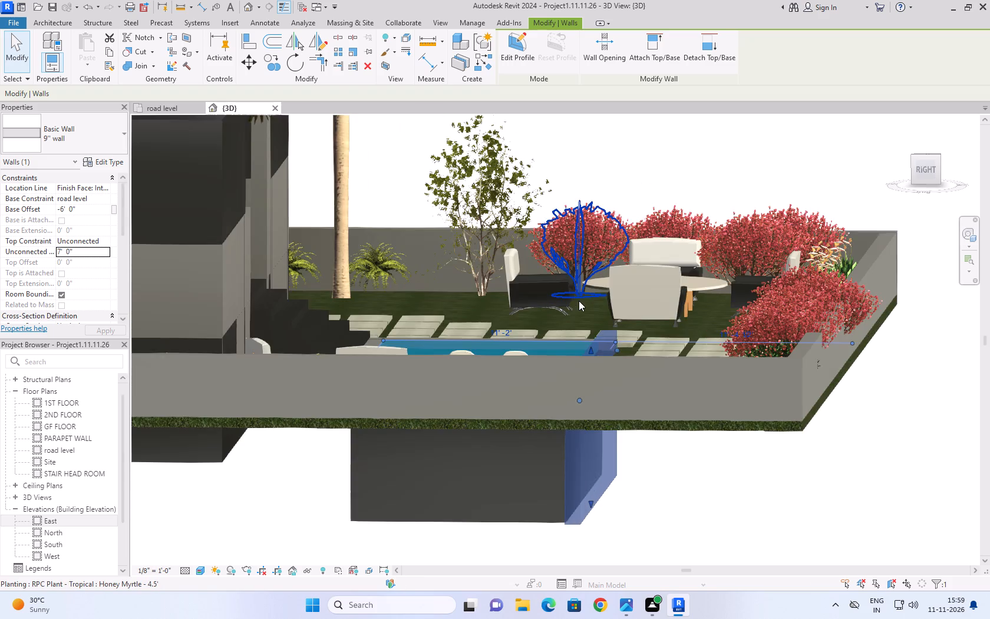
scroll(579, 301, "up", 2)
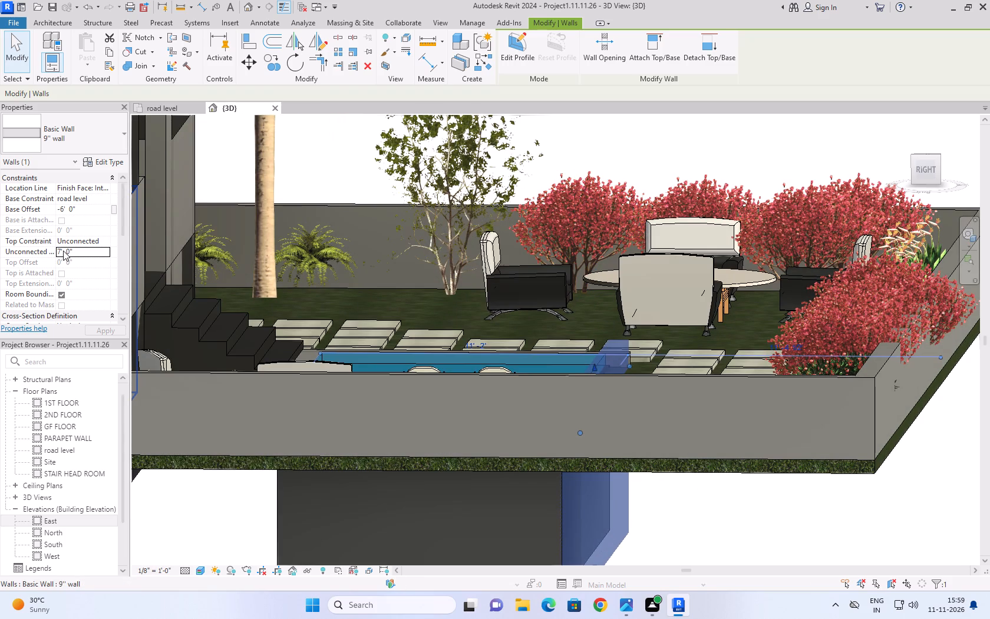
left_click(702, 518)
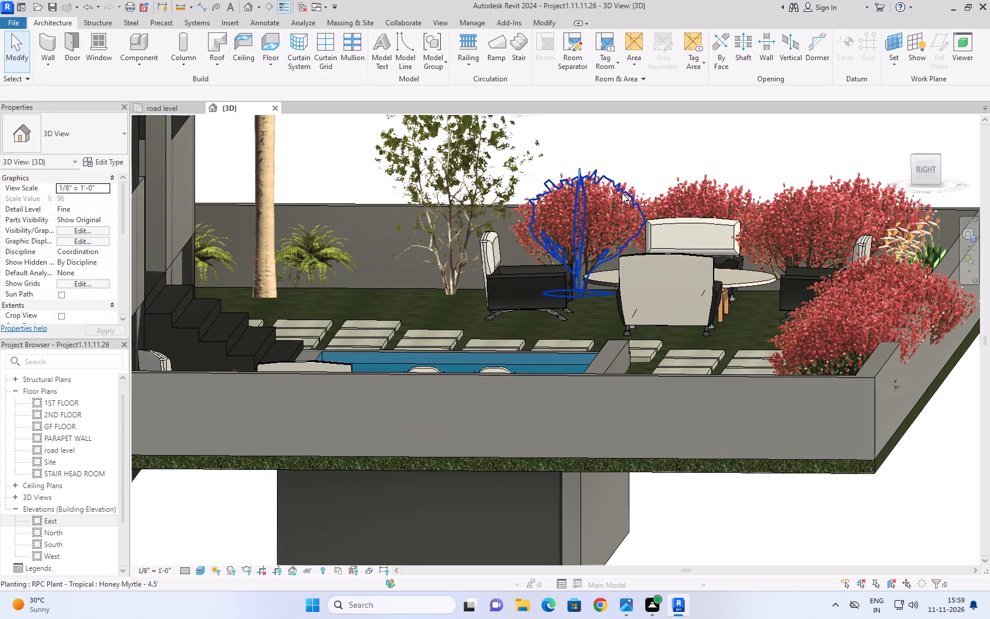
Set the pool's long house-side 9'' wall to a base offset of -6' and an unconnected height of 7'.
scroll(622, 193, "up", 1, "shift")
middle_click_drag(622, 193, 639, 291, "shift")
scroll(669, 182, "down", 5)
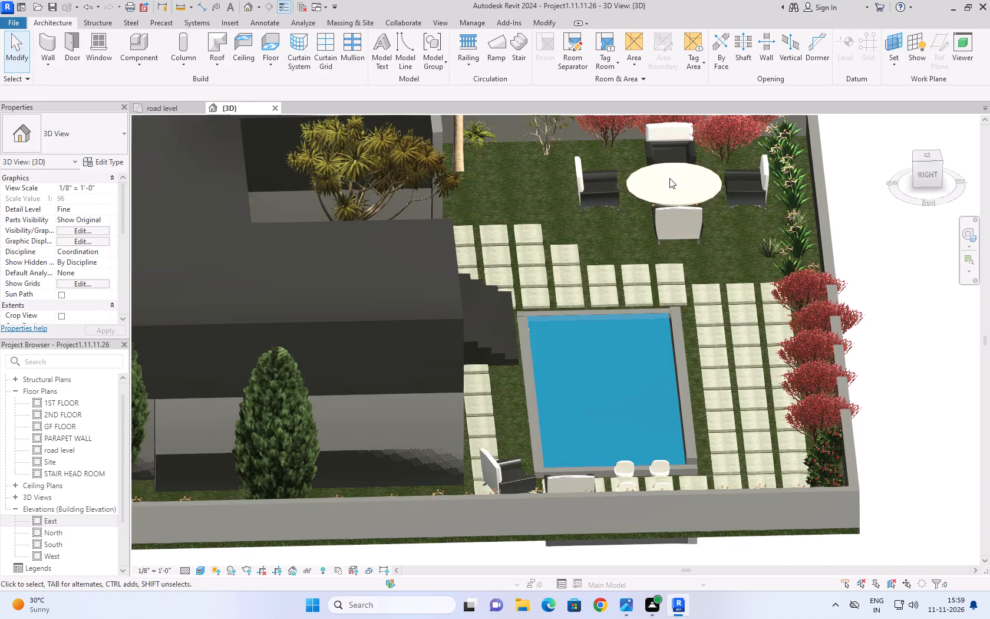
left_click(527, 371)
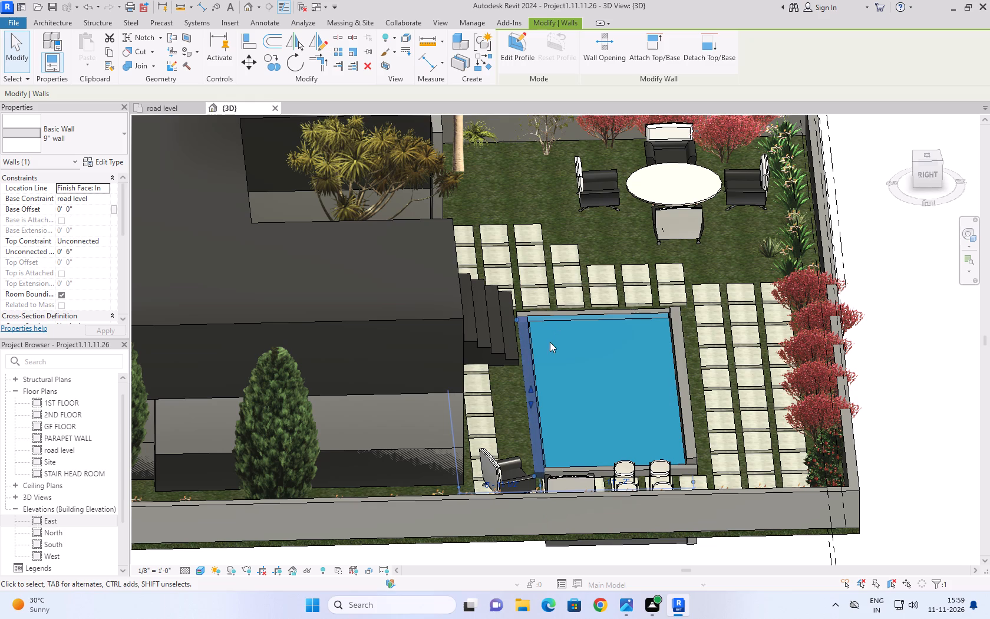
left_click(87, 211)
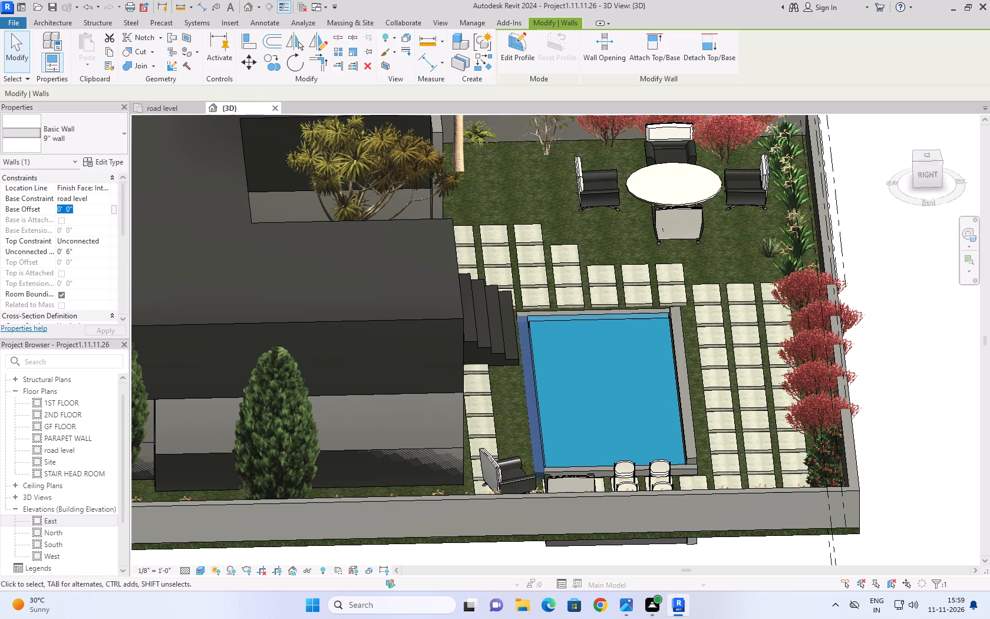
key("minus")
key("6")
key("apostrophe")
left_click(84, 248)
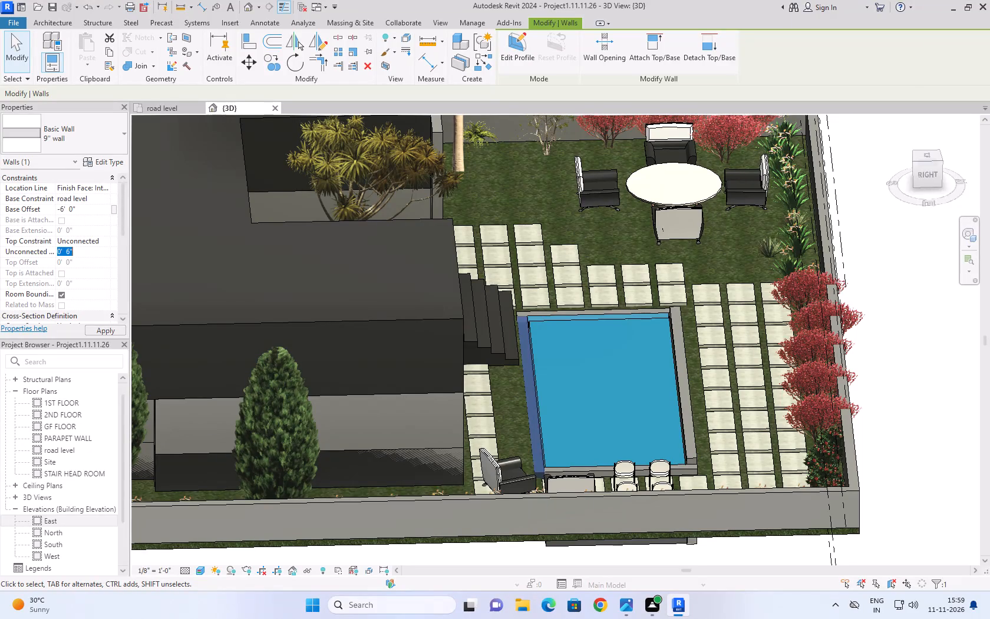
type("7'")
left_click(100, 334)
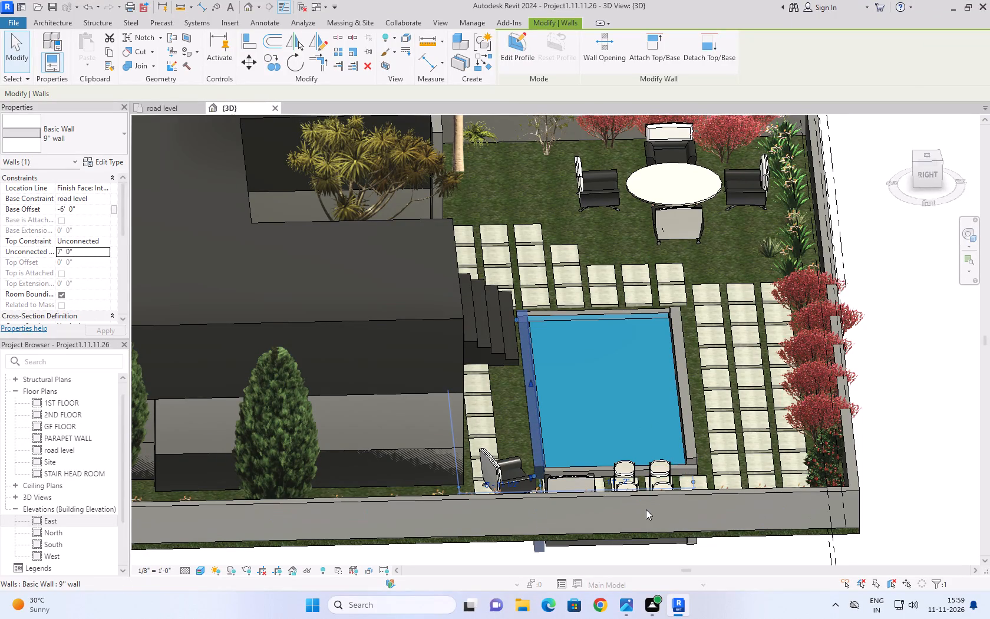
middle_click_drag(634, 506, 613, 393, "shift")
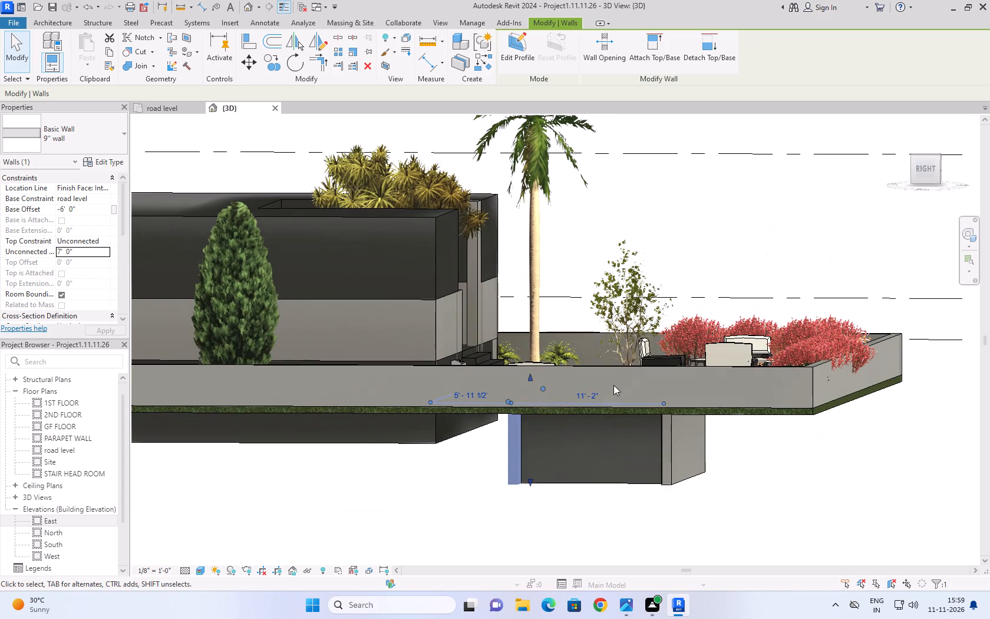
Set both short end walls of the pool to a base offset of -6' and an unconnected height of 7'.
middle_click_drag(601, 400, 630, 569, "shift")
left_click(605, 502)
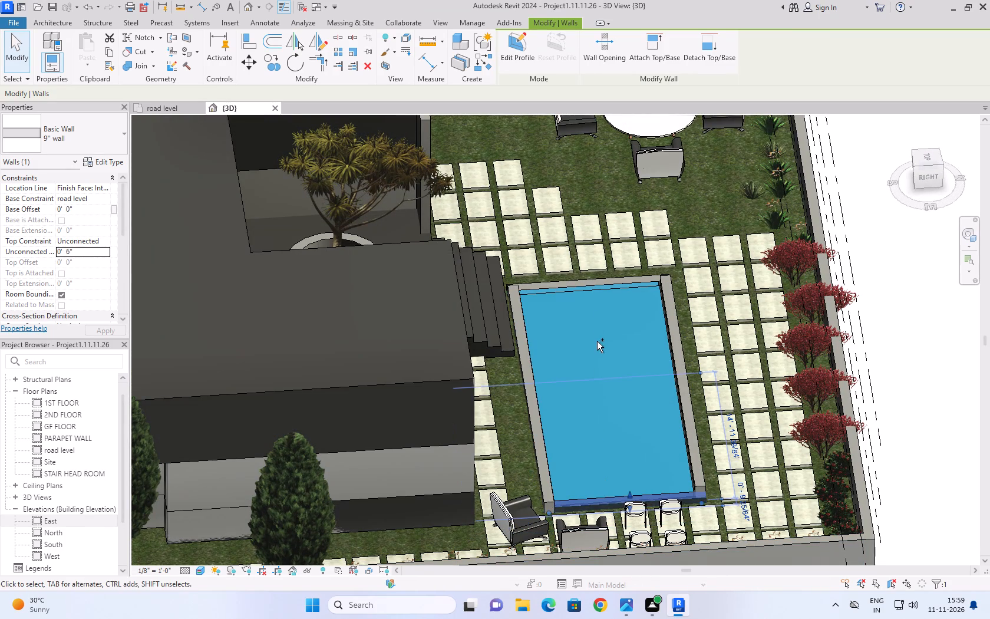
left_click(574, 281, "ctrl")
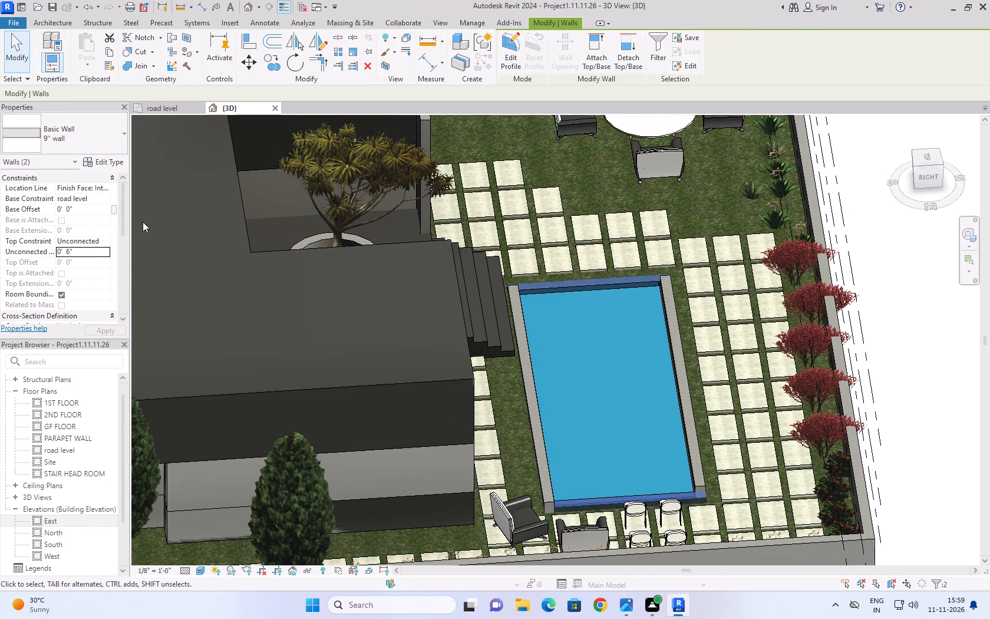
left_click(83, 214)
type("-6")
key("apostrophe")
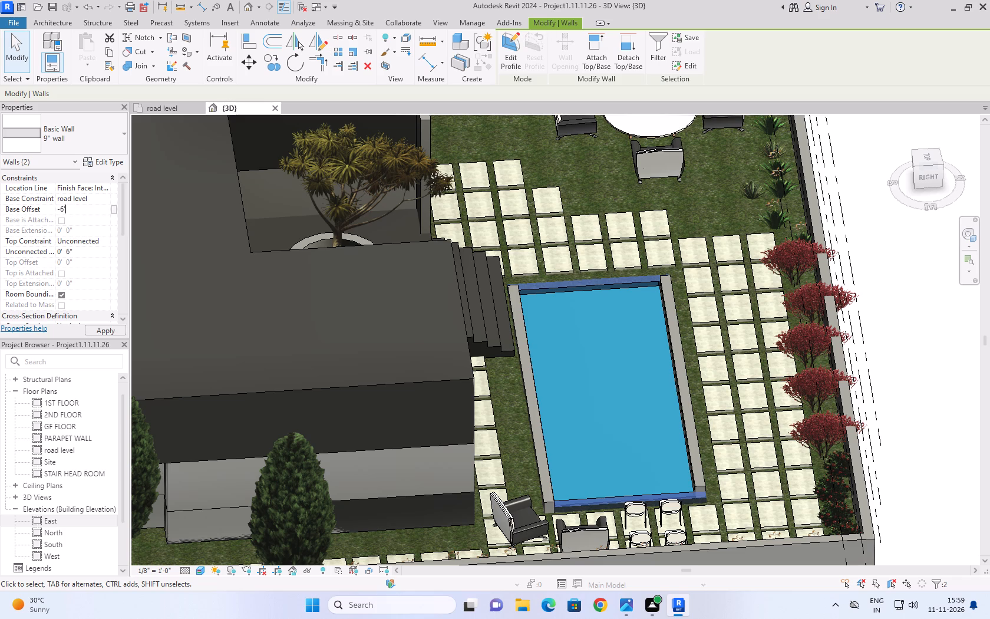
left_click(85, 249)
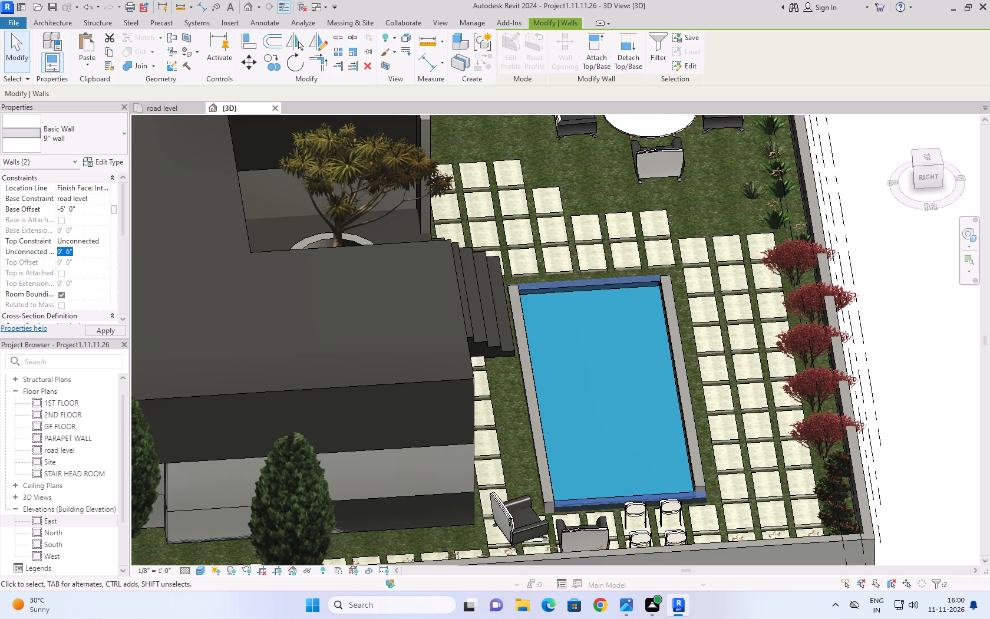
type("7'")
left_click(99, 334)
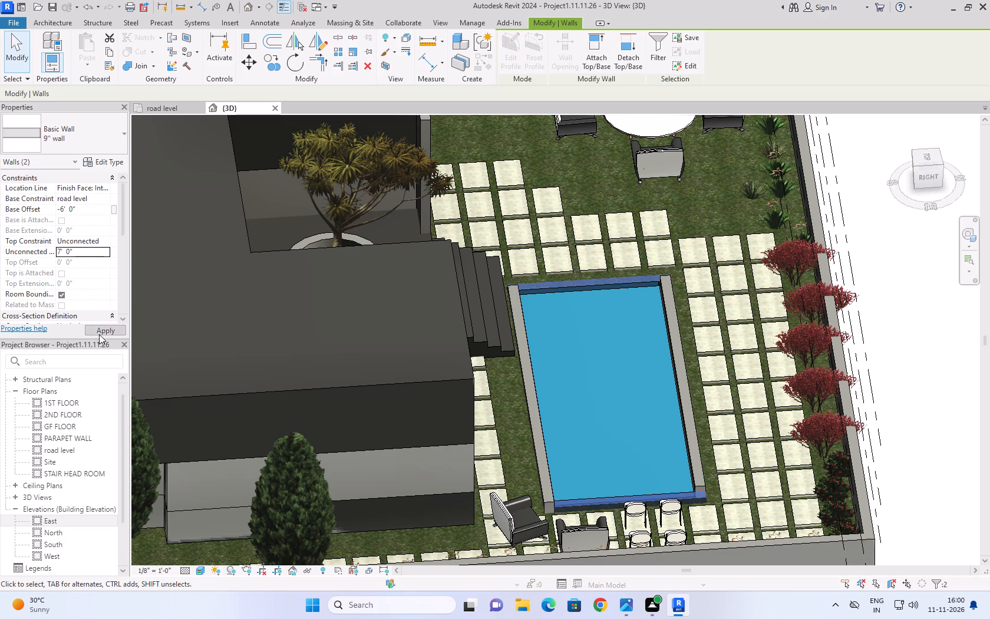
left_click(948, 312)
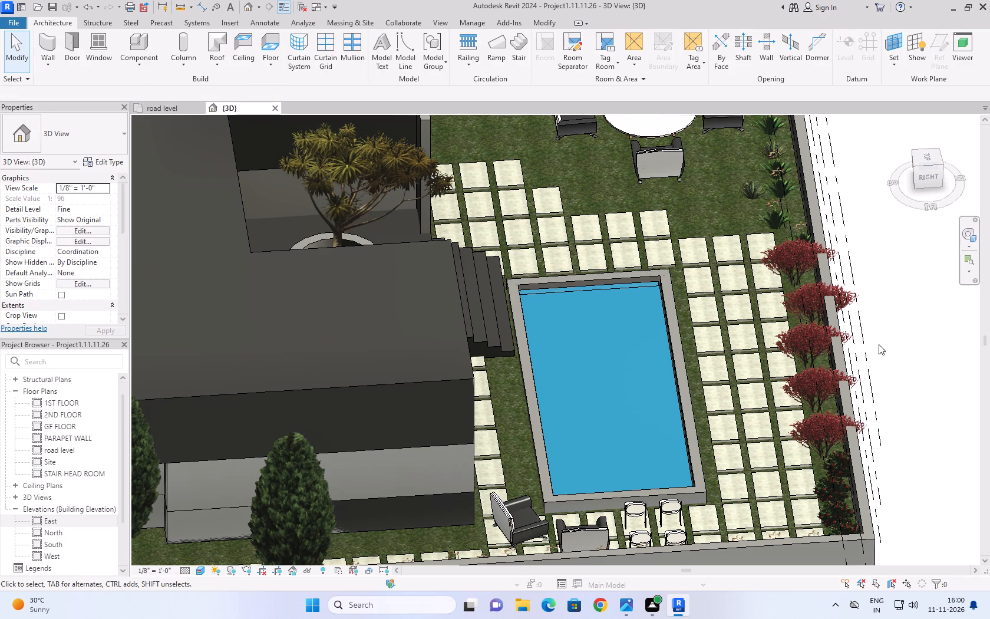
Examine the pool walls from below and the layer structure of the end wall's 9'' wall type.
middle_click_drag(912, 396, 878, 305, "ctrl")
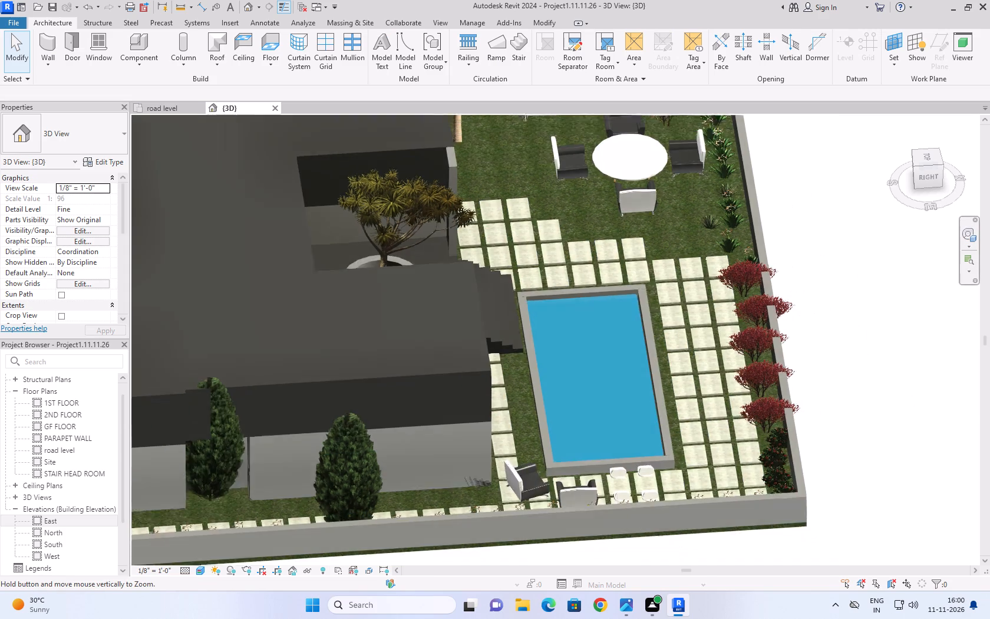
middle_click_drag(878, 305, 860, 218, "ctrl")
middle_click_drag(676, 501, 668, 498, "ctrl")
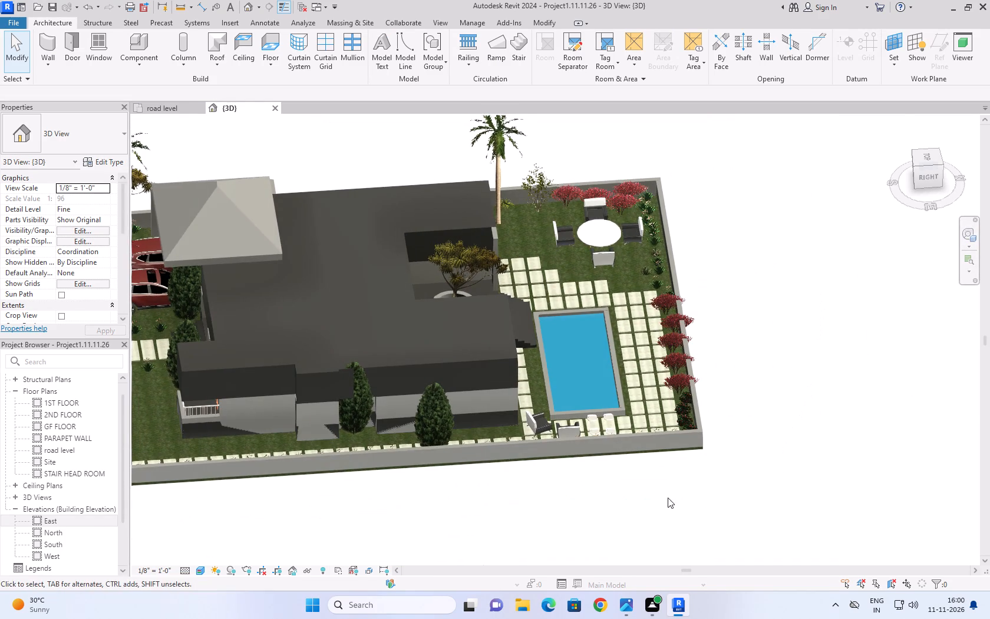
middle_click_drag(668, 498, 638, 298, "shift")
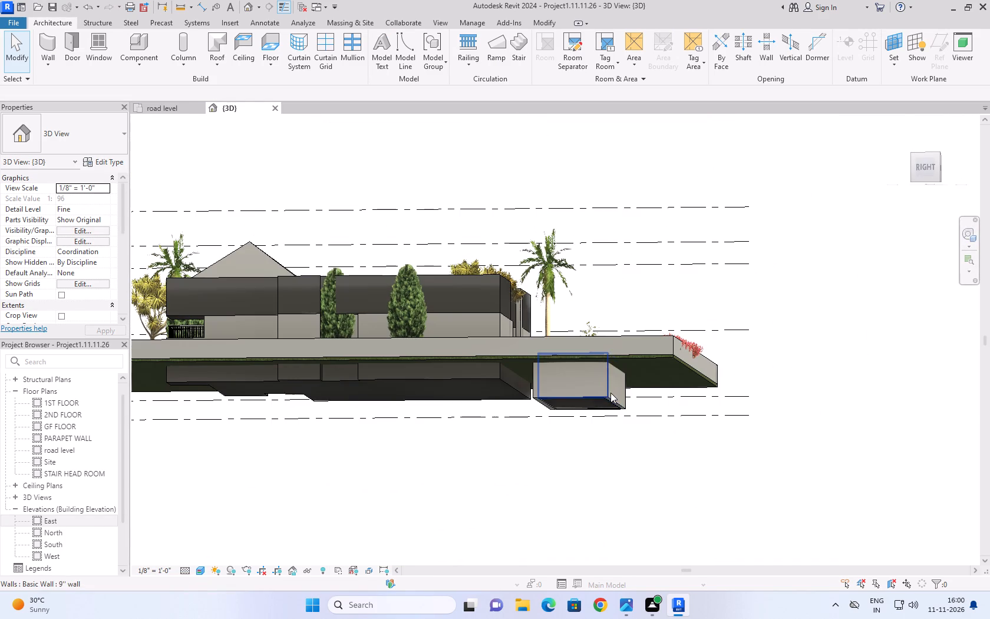
left_click(606, 390)
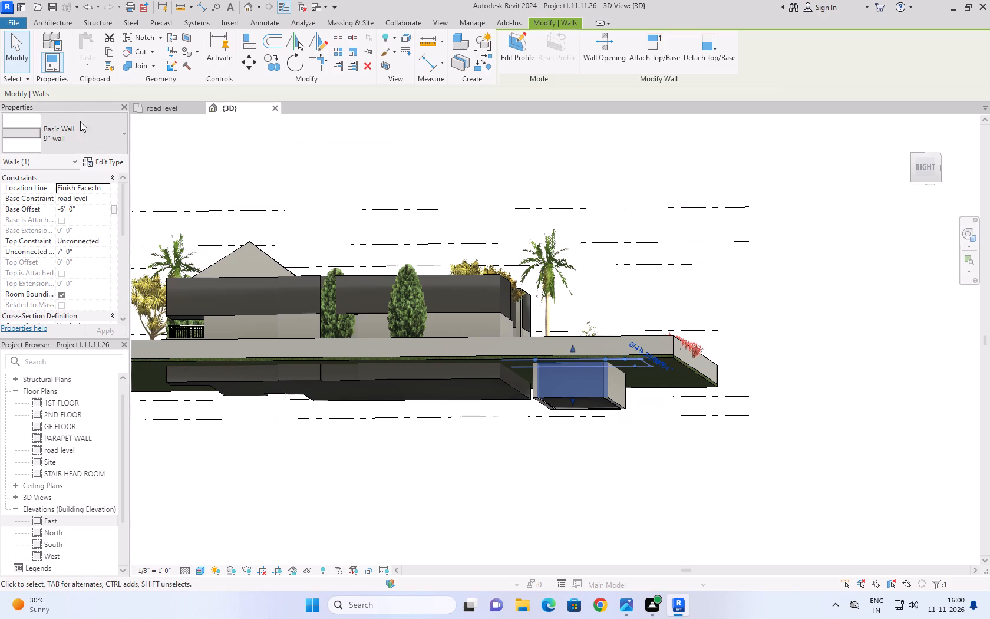
left_click(110, 161)
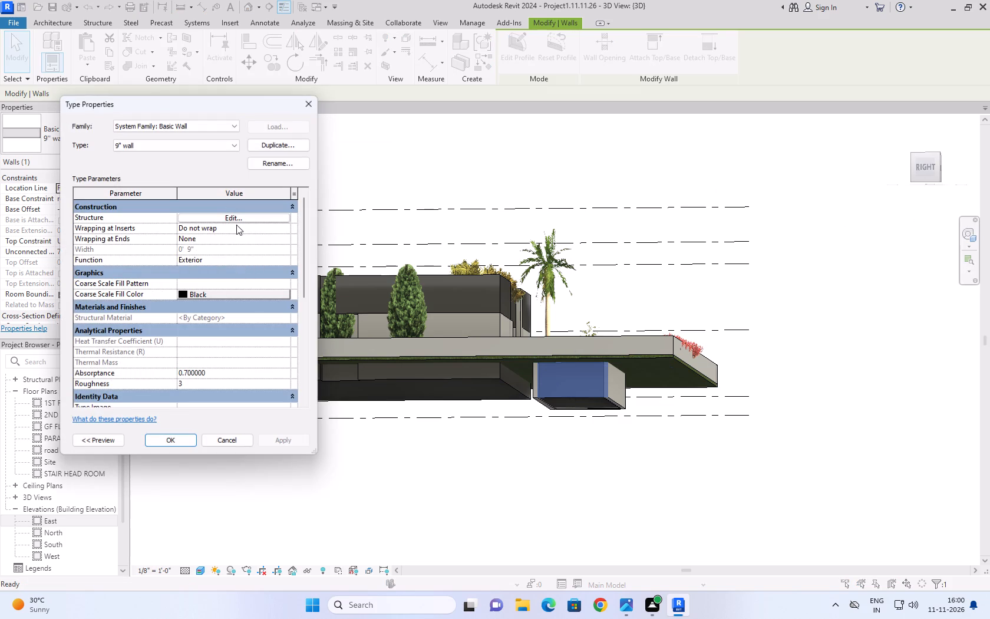
left_click(236, 219)
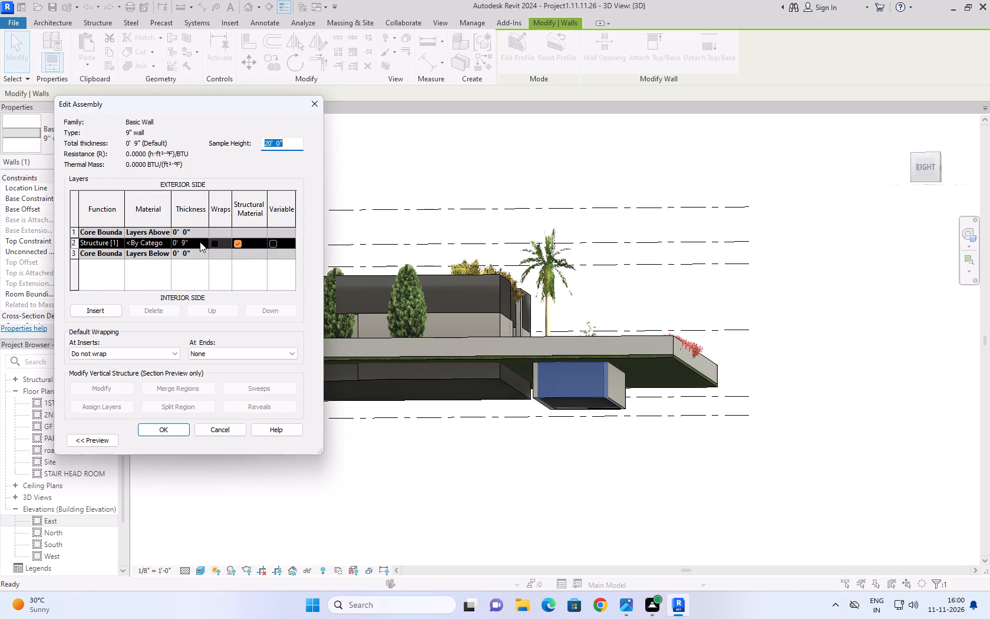
left_click(310, 100)
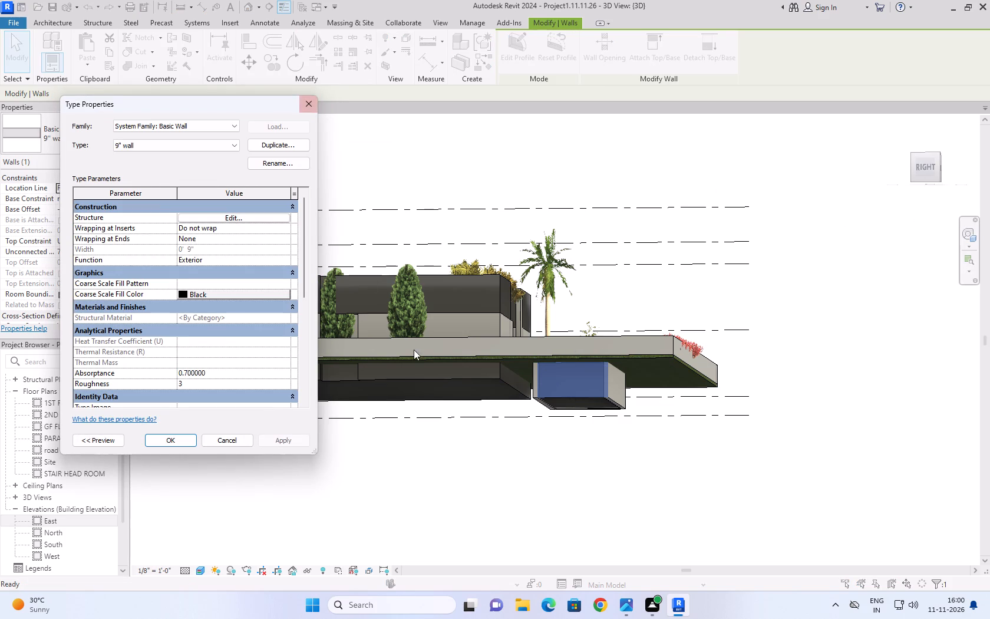
left_click(577, 462)
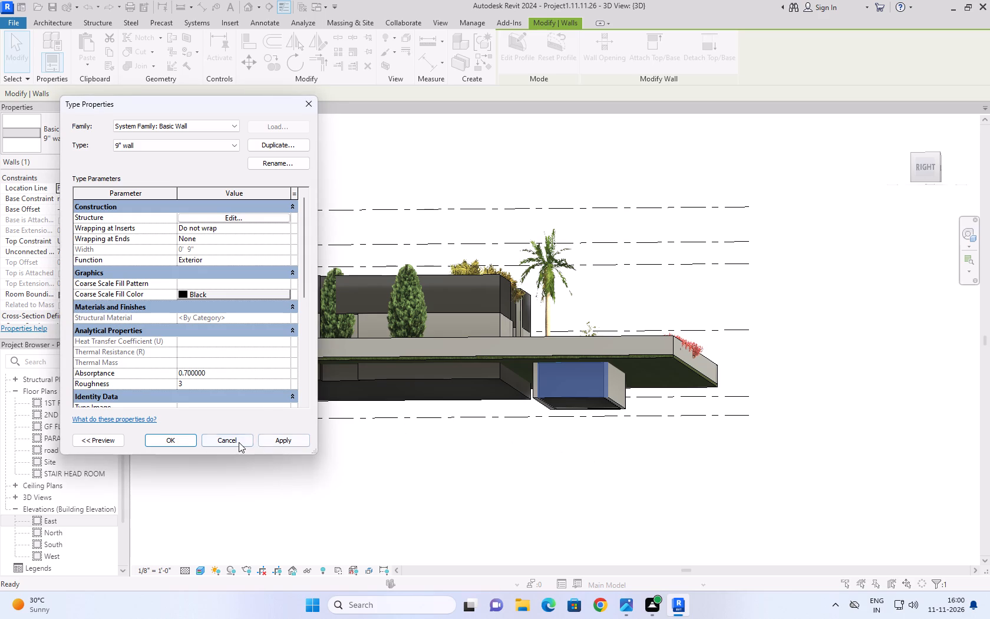
left_click(239, 442)
Edit the swimming pool 6'' slab's boundary, moving its long paving-side edge inward, away from the edge wall.
left_click(923, 169)
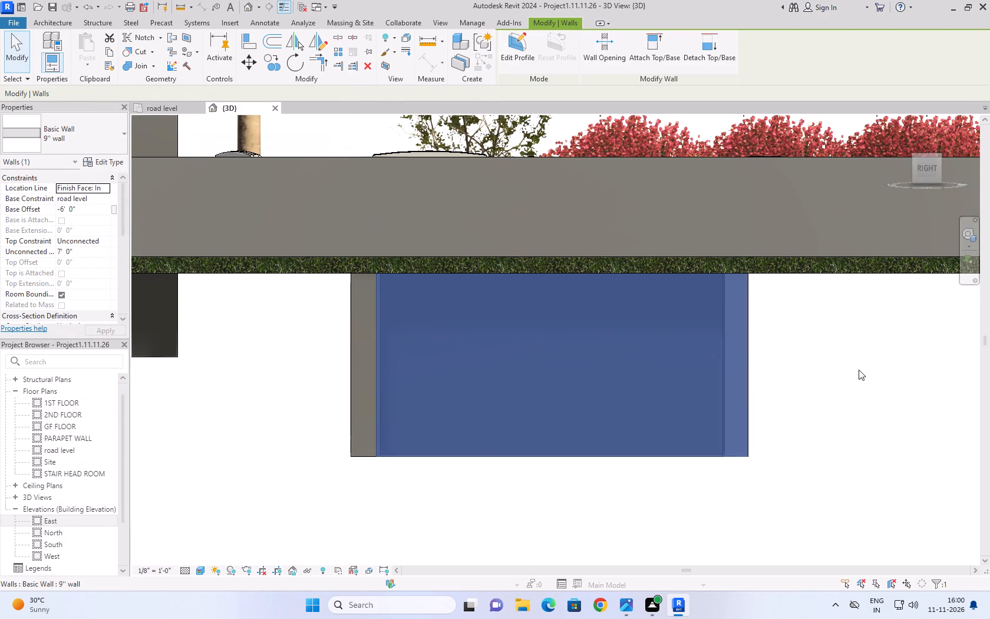
middle_click_drag(839, 320, 853, 549, "shift")
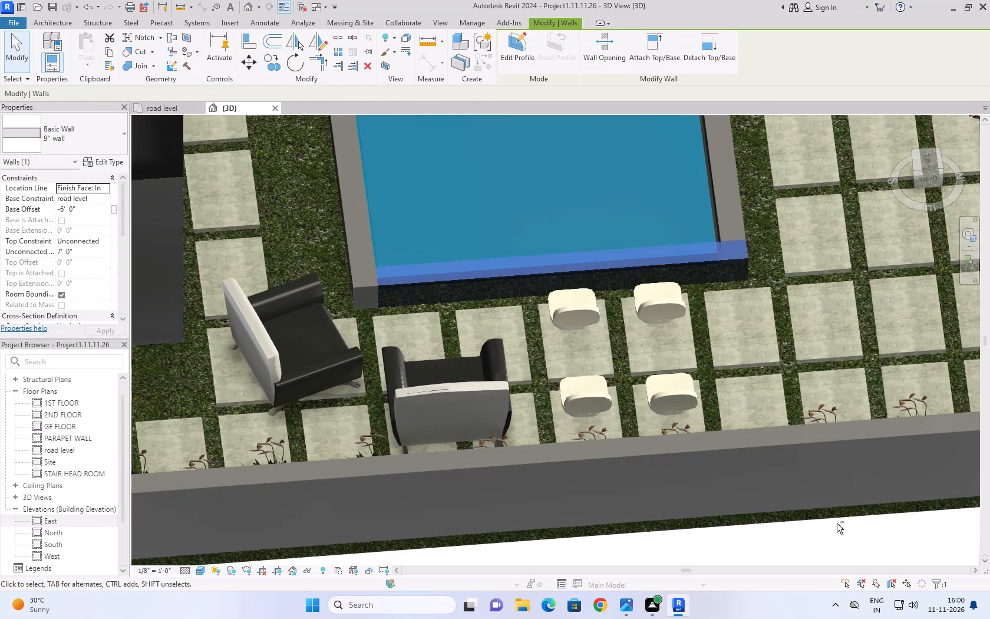
scroll(712, 196, "up", 7)
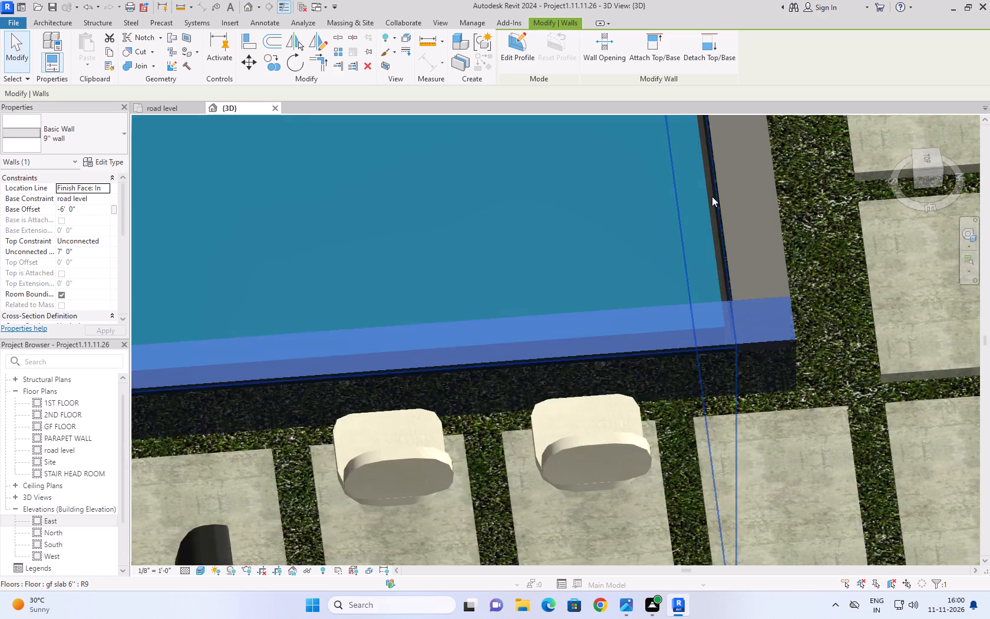
scroll(712, 196, "up", 4)
left_click(705, 165)
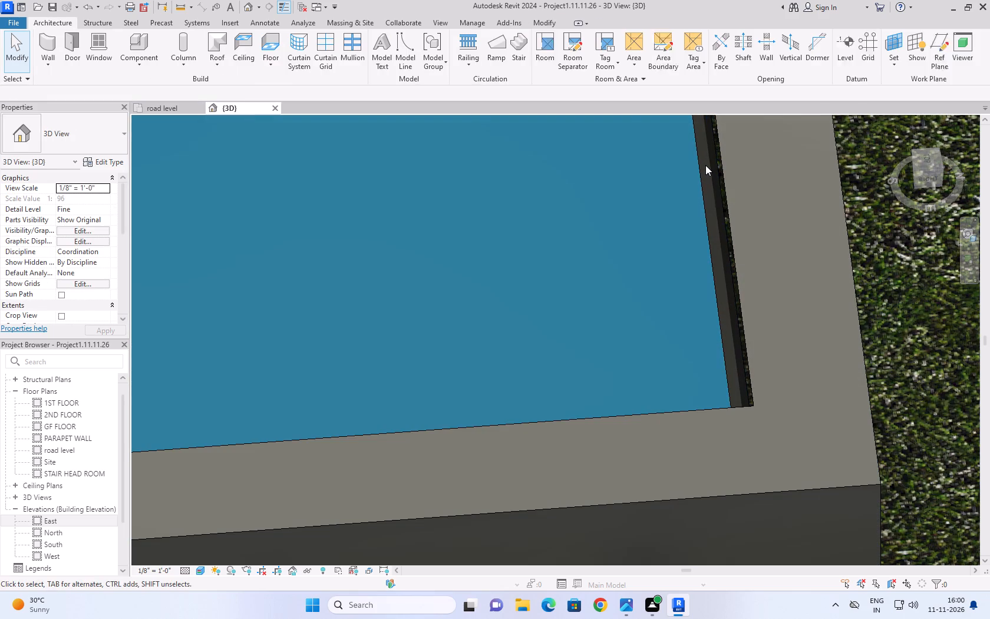
scroll(708, 200, "down", 16)
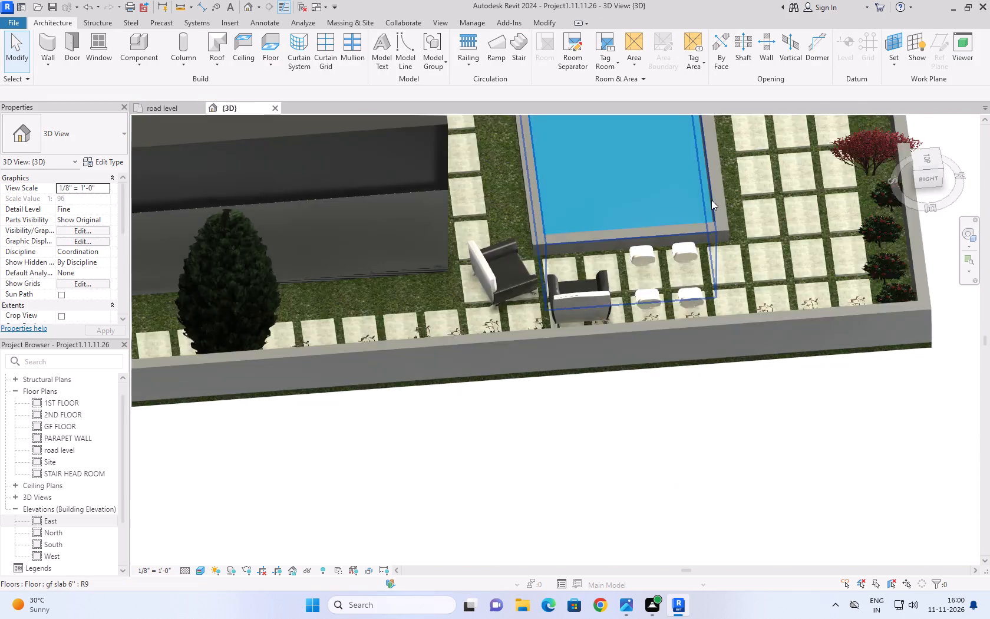
scroll(711, 200, "down", 5)
middle_click_drag(755, 163, 682, 404)
scroll(643, 366, "up", 3)
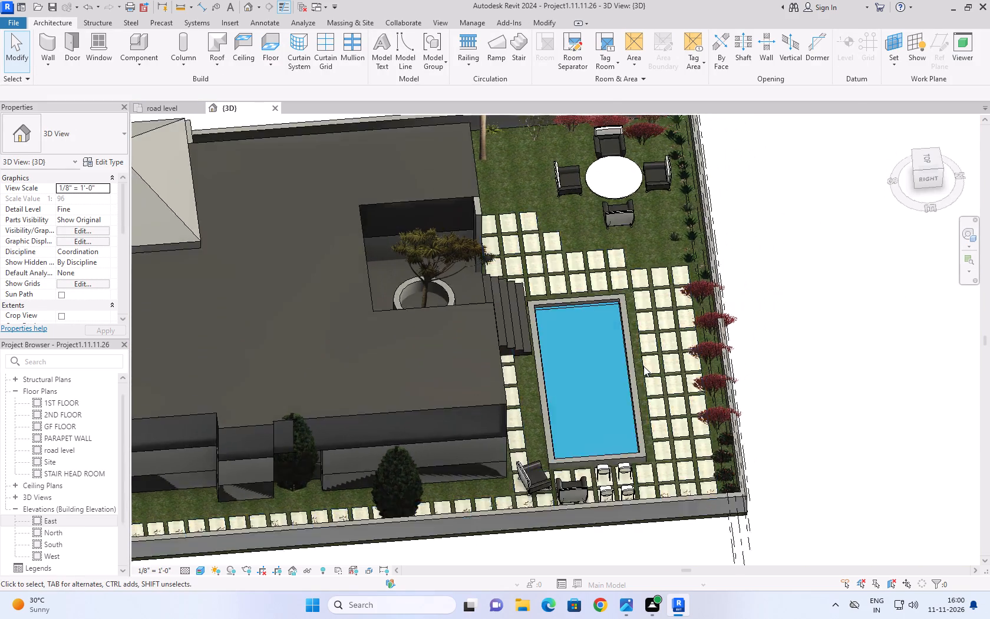
scroll(643, 366, "up", 5)
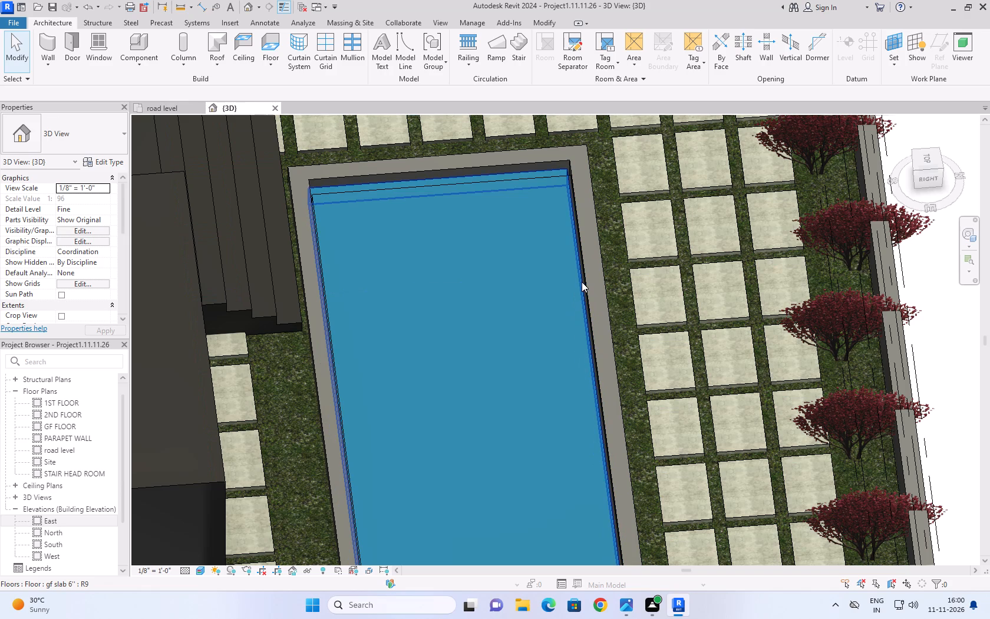
left_click(577, 248)
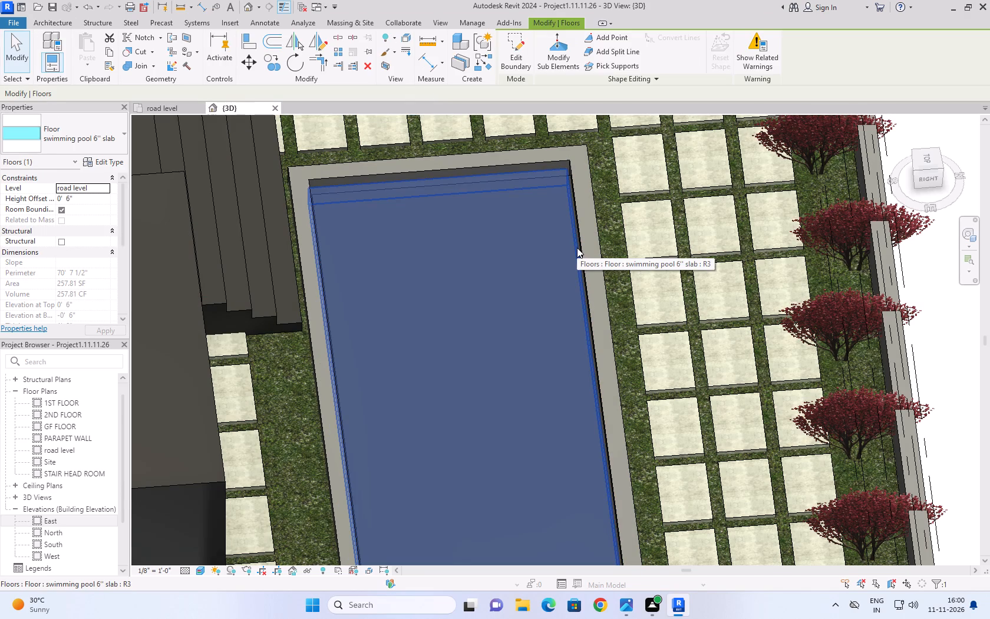
left_click(524, 63)
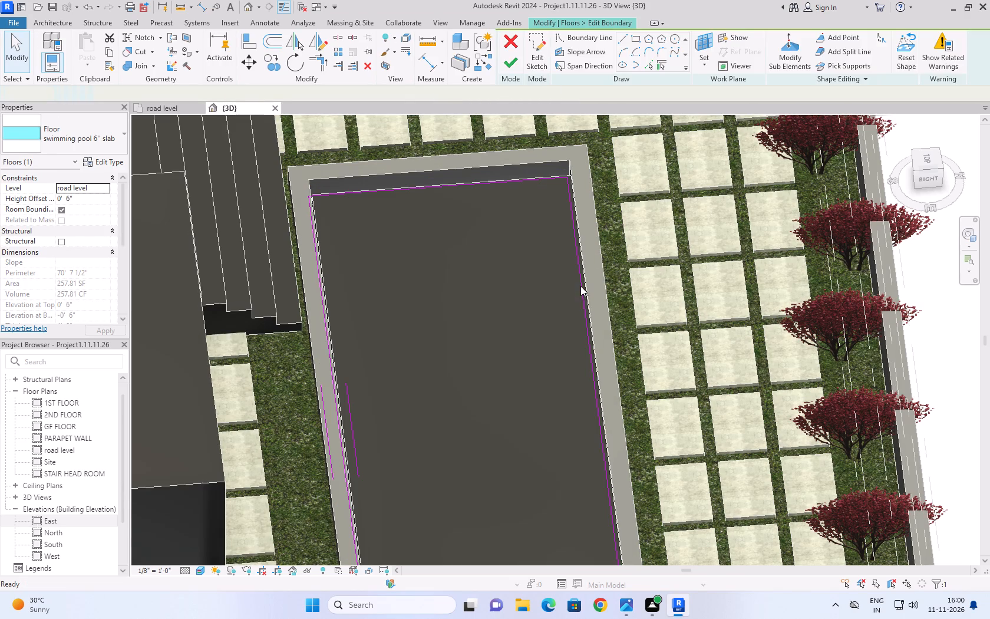
left_click_drag(585, 299, 533, 307)
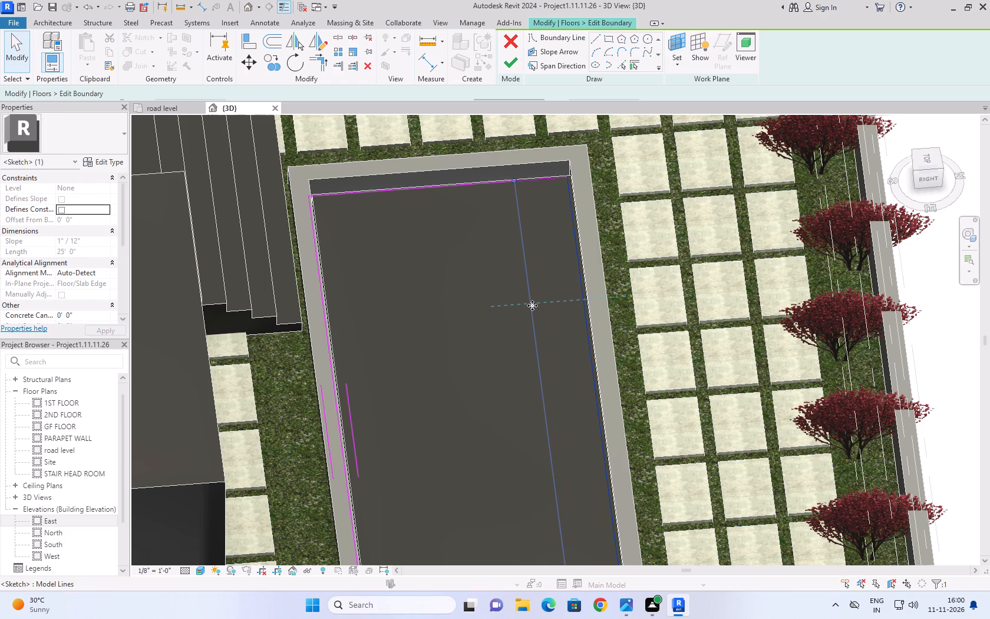
left_click(510, 61)
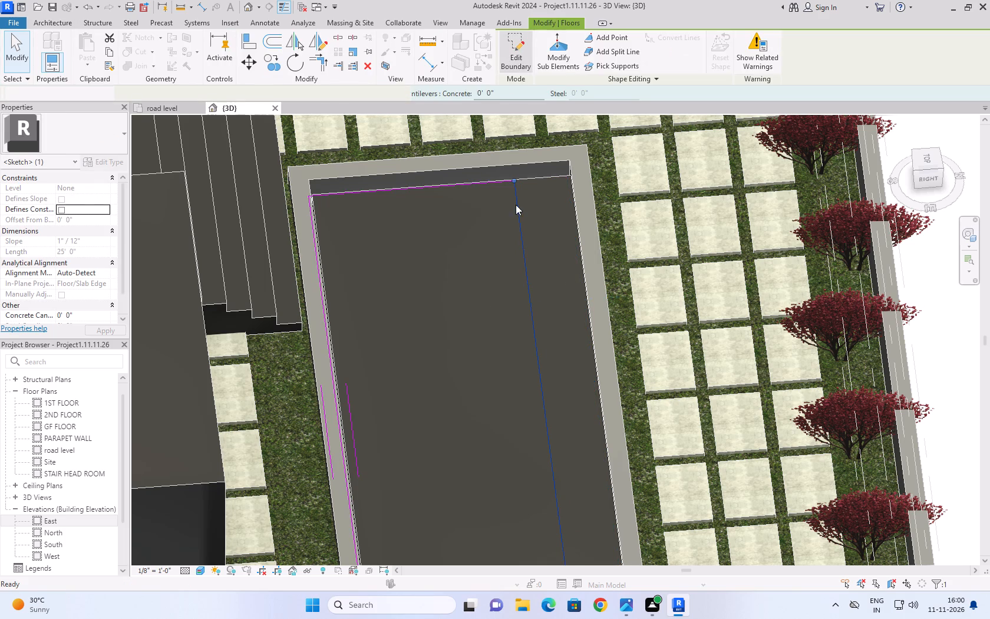
left_click(941, 137)
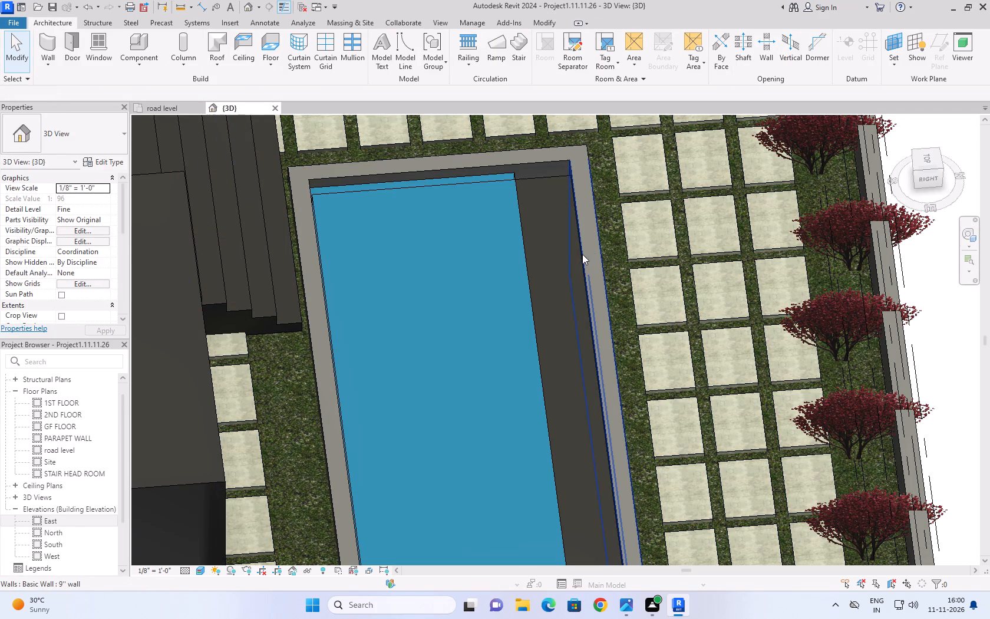
Set the layer thickness of the pool's gf slab 6'' floor type to 6'' and finish the slab's boundary edit.
left_click(546, 175)
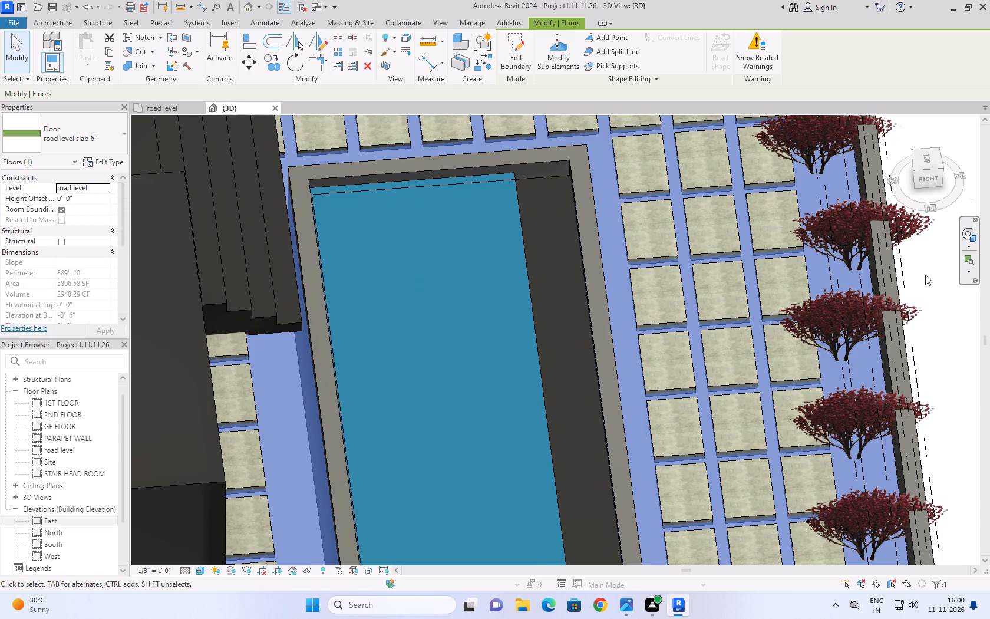
left_click(948, 308)
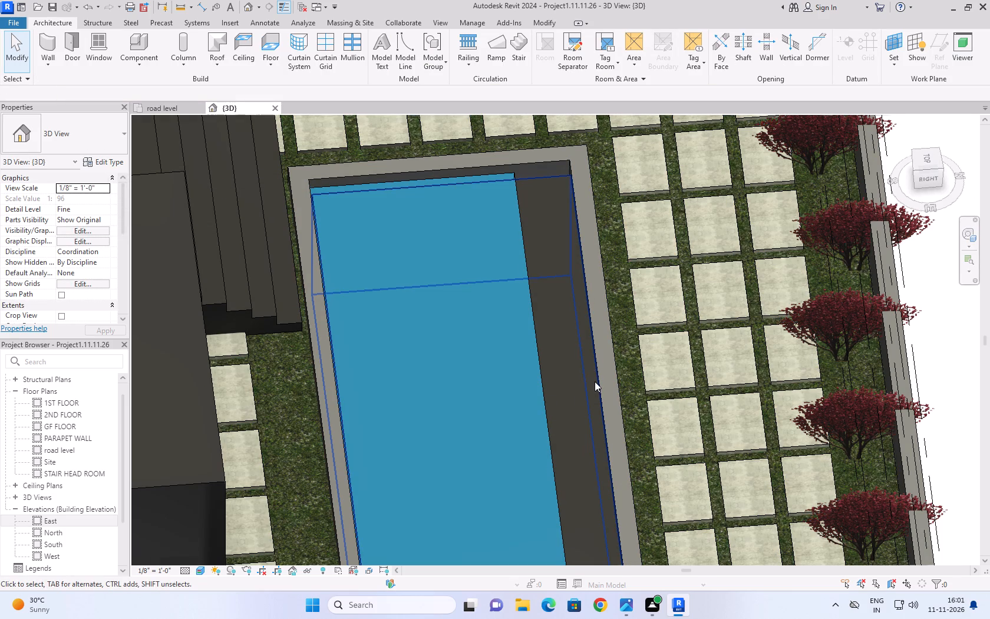
double_click(595, 381)
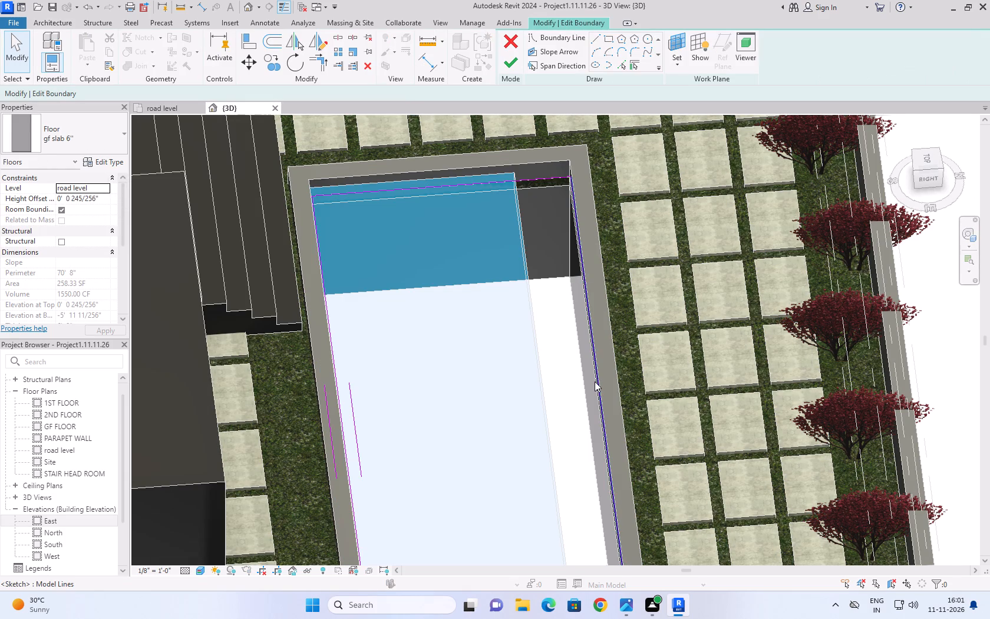
left_click(108, 160)
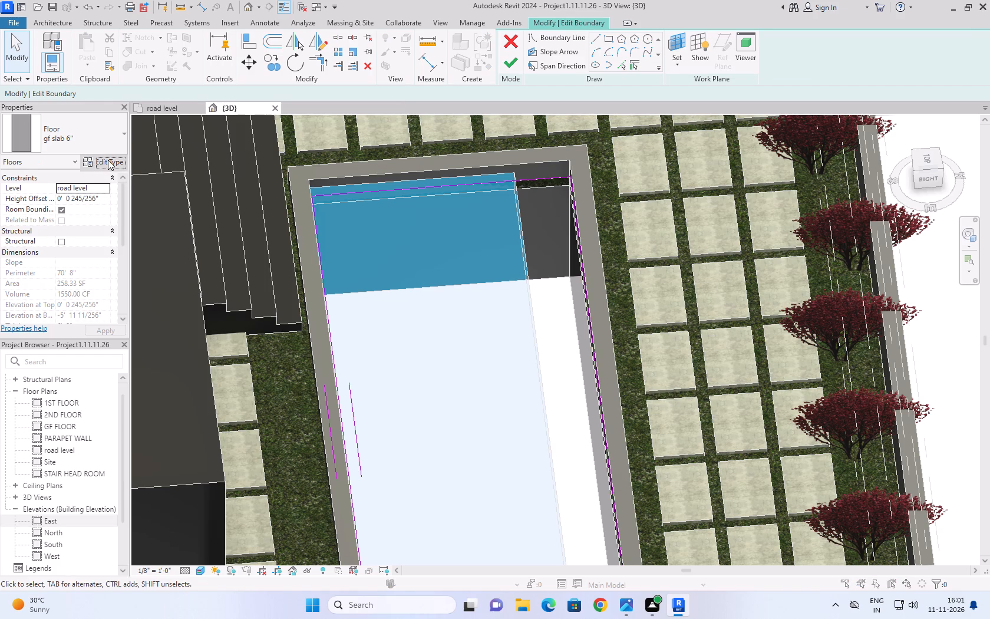
left_click(236, 219)
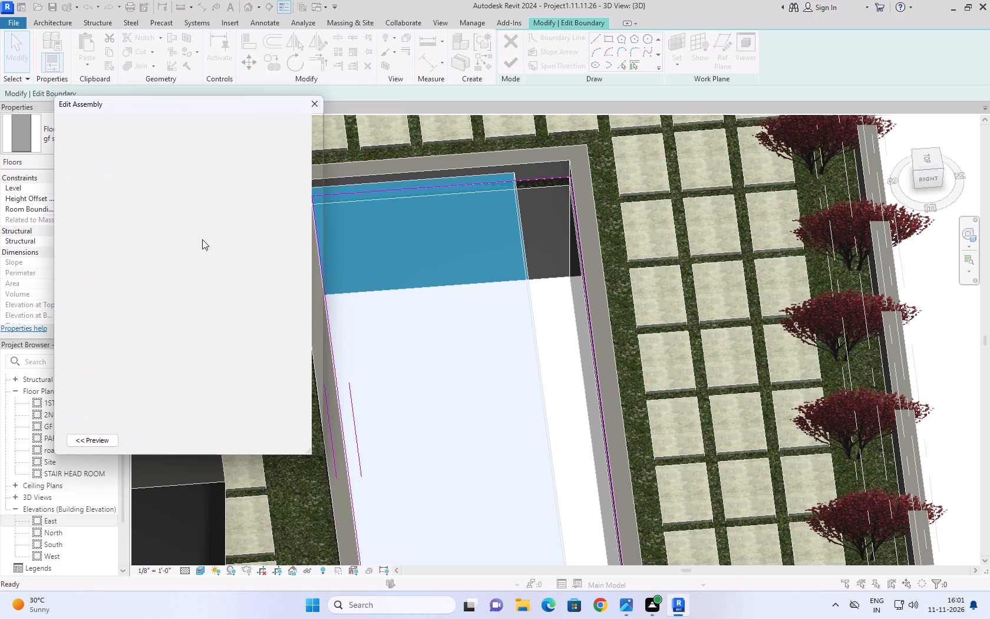
left_click(197, 243)
type("6''")
left_click(174, 428)
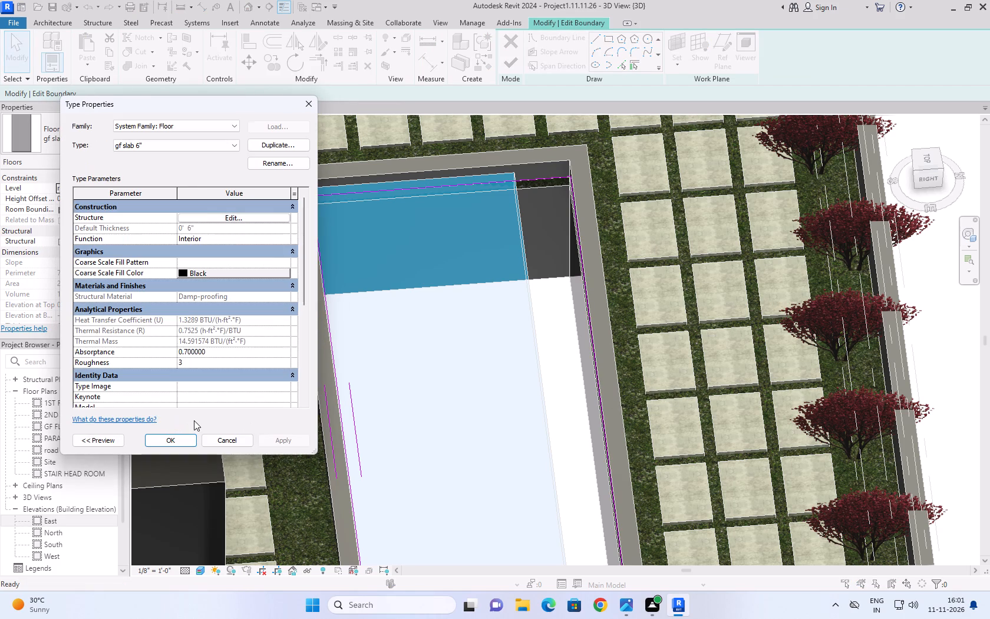
left_click(288, 433)
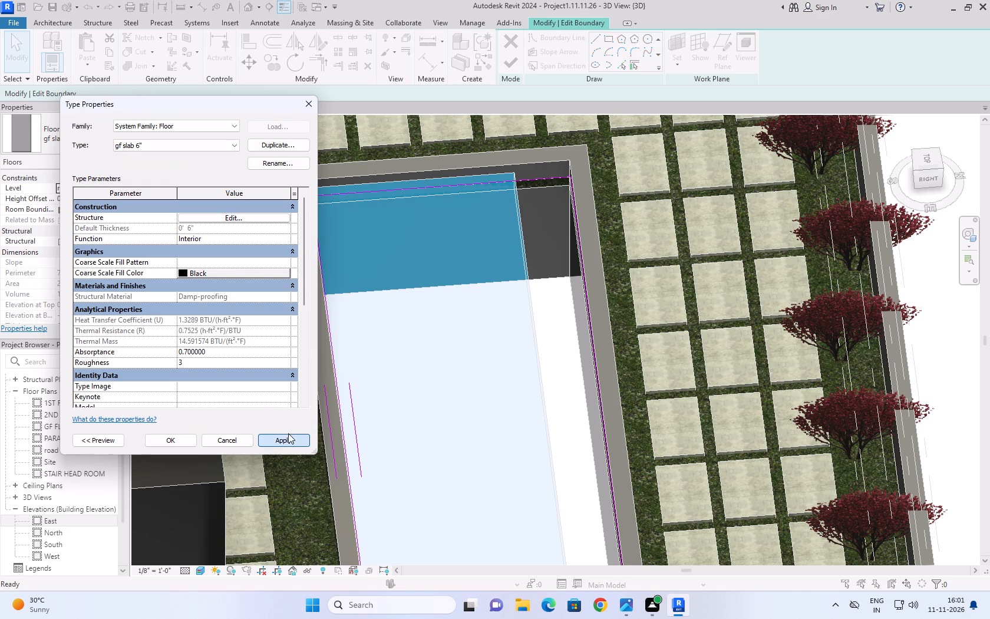
left_click(184, 440)
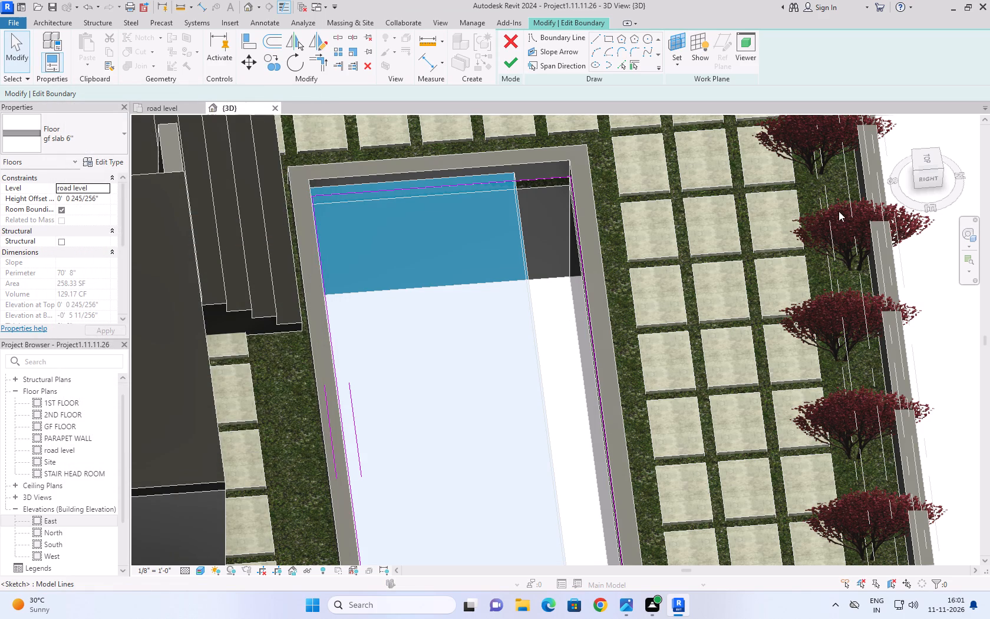
left_click(516, 64)
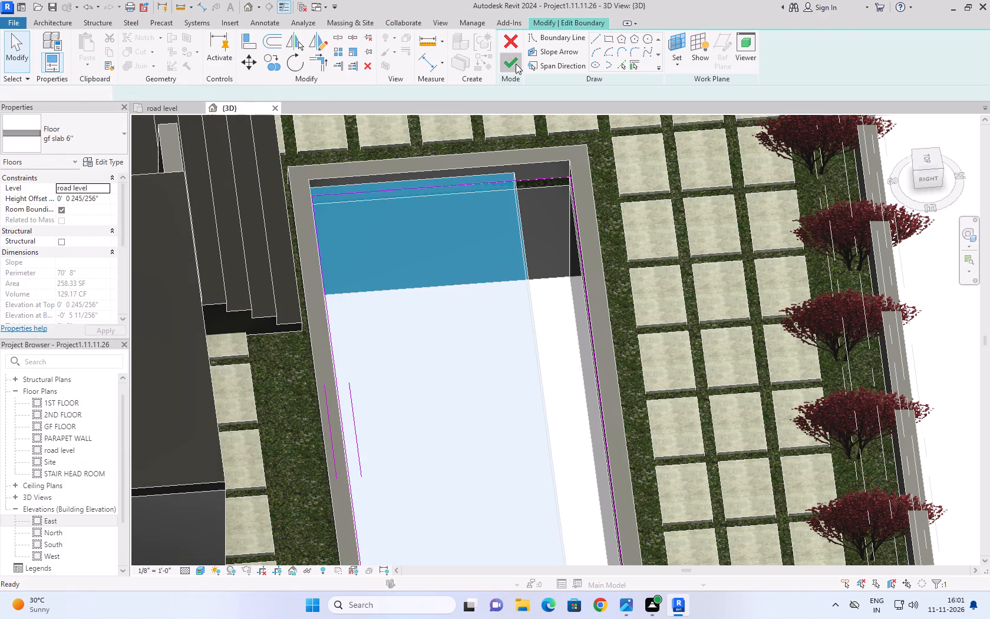
left_click(966, 337)
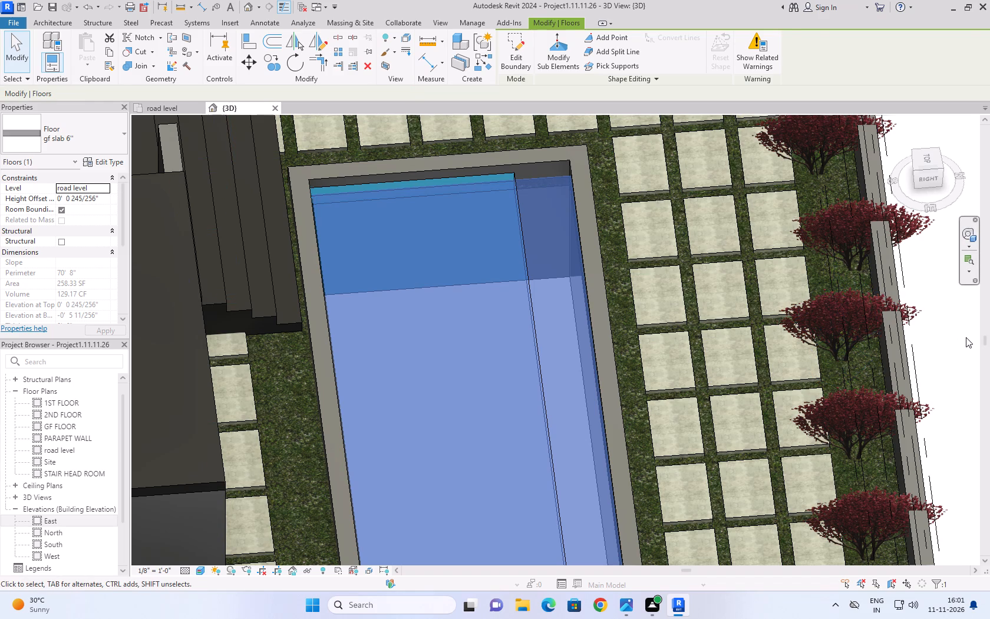
Examine the two slabs inside the pool walls from above and from below.
scroll(938, 321, "down", 1)
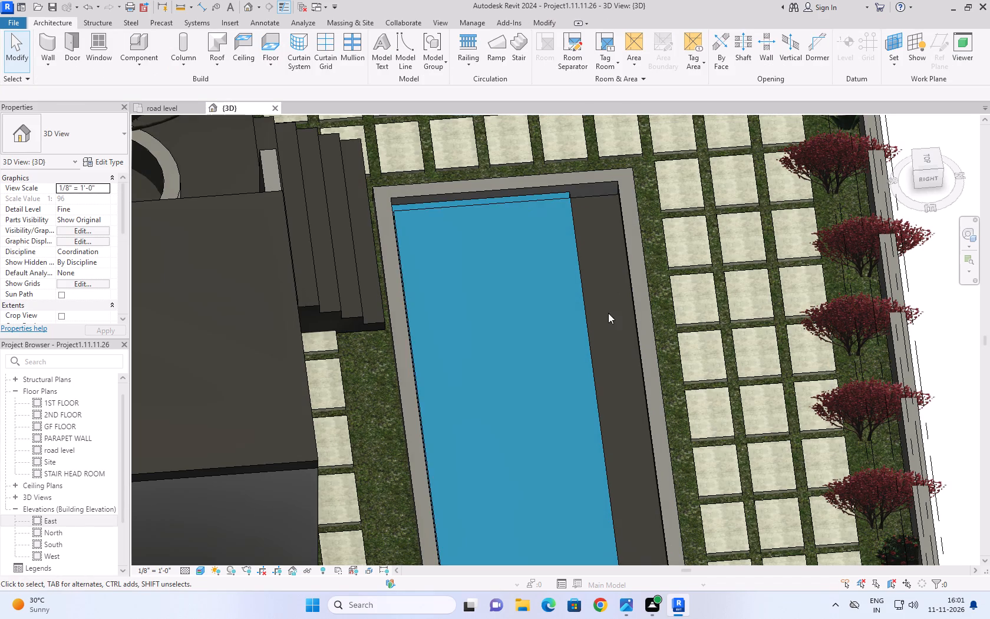
left_click(904, 124)
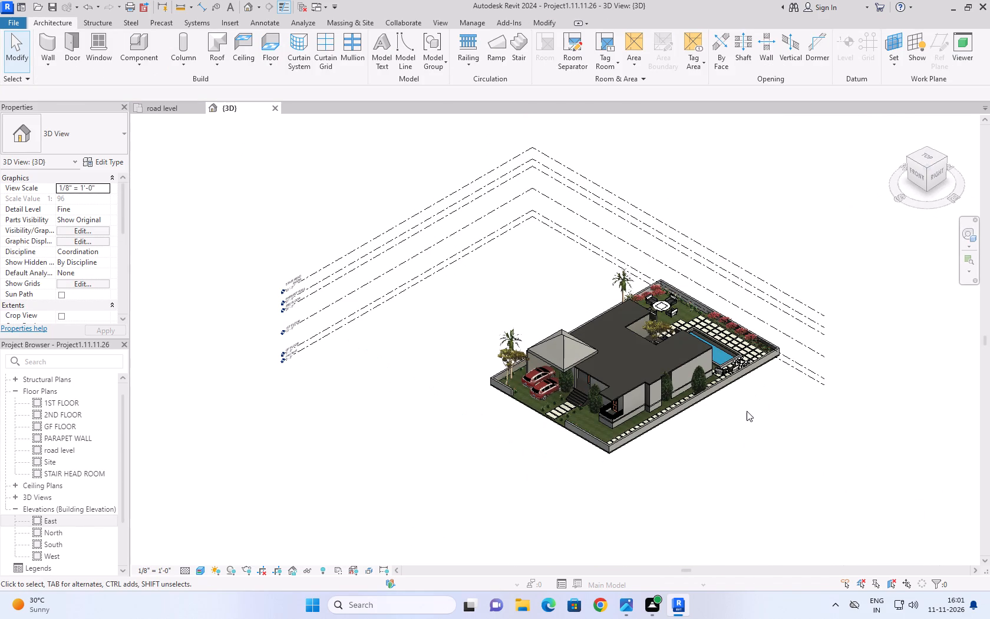
middle_click_drag(747, 411, 627, 202, "shift")
scroll(698, 358, "down", 1, "shift")
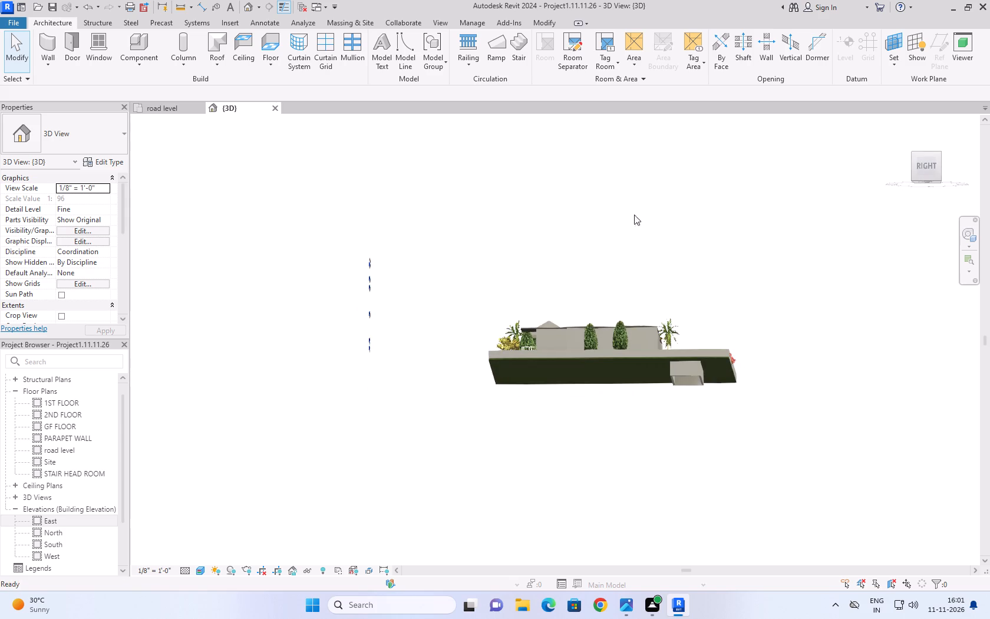
middle_click_drag(685, 456, 693, 318)
scroll(690, 315, "up", 13)
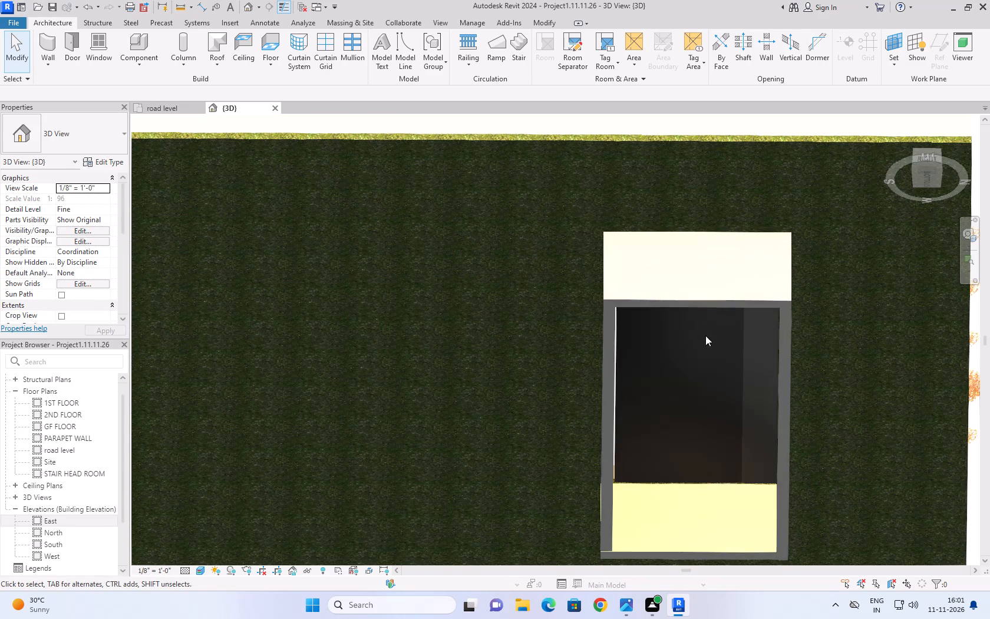
left_click(742, 324)
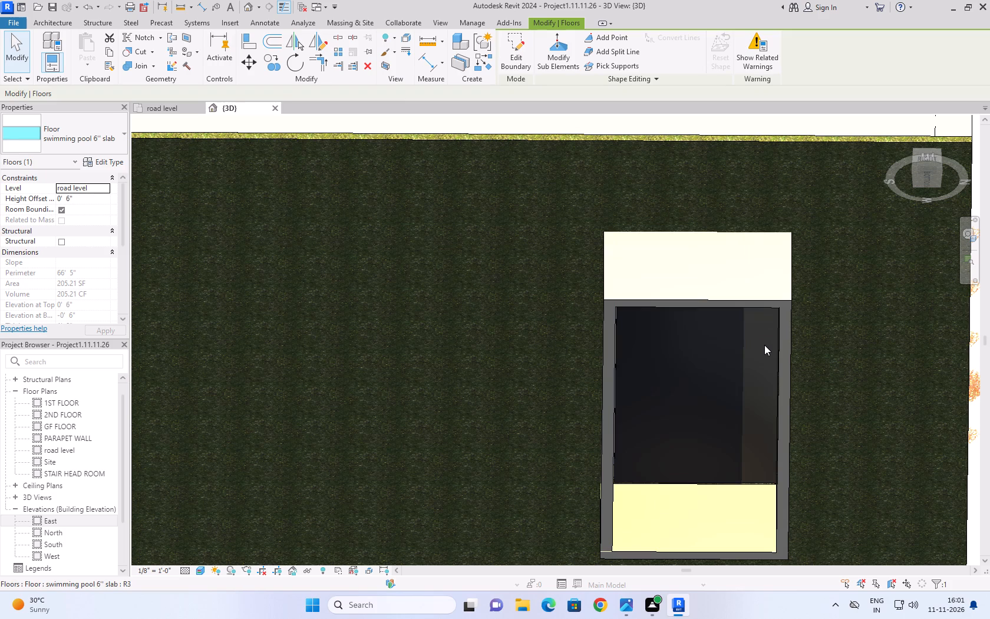
In the South elevation, lower the pool's gf slab 6'' to the base of the pool walls, about 8'-5'' below GF FLOOR.
left_click(777, 335)
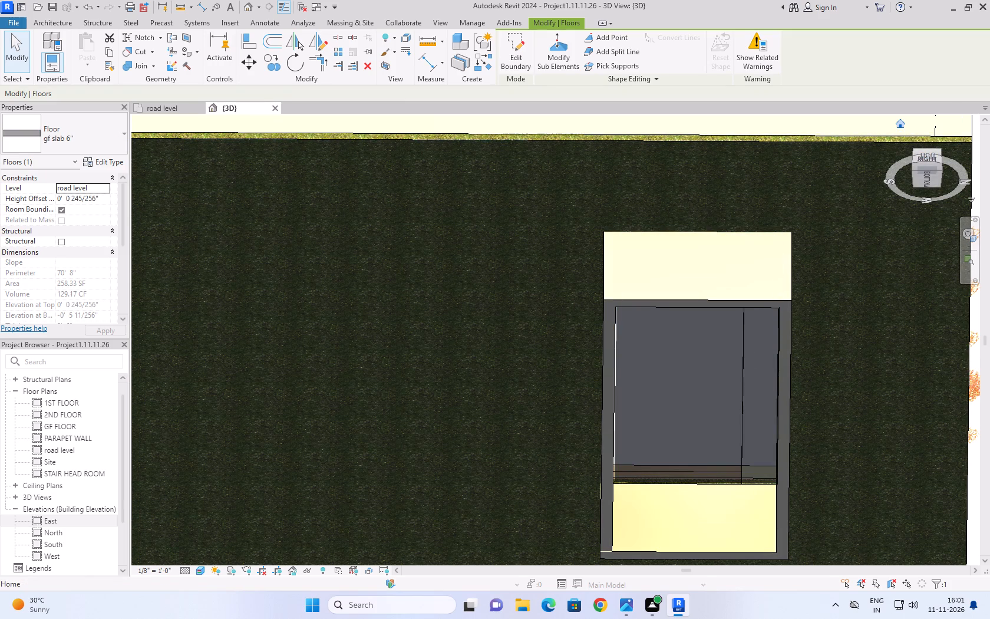
left_click(902, 124)
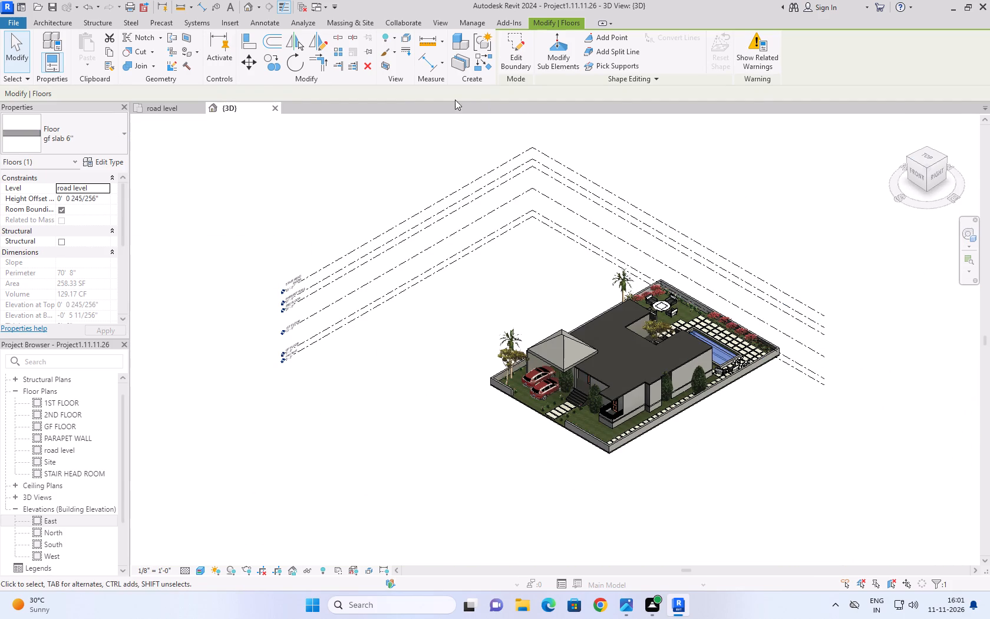
double_click(58, 547)
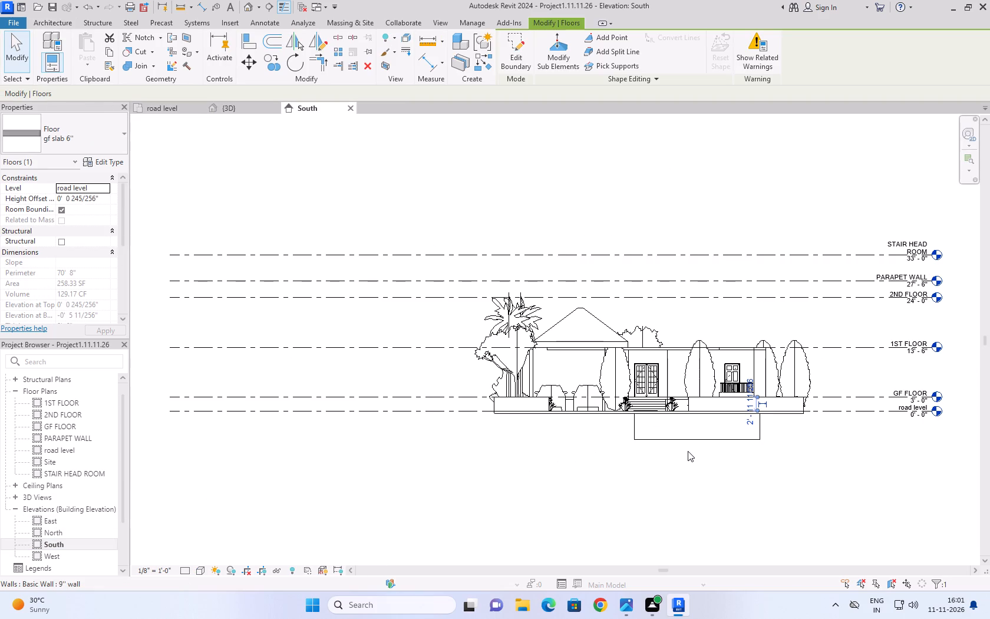
key("Down")
key("Down")
key("Down")
key("Down")
key("Down")
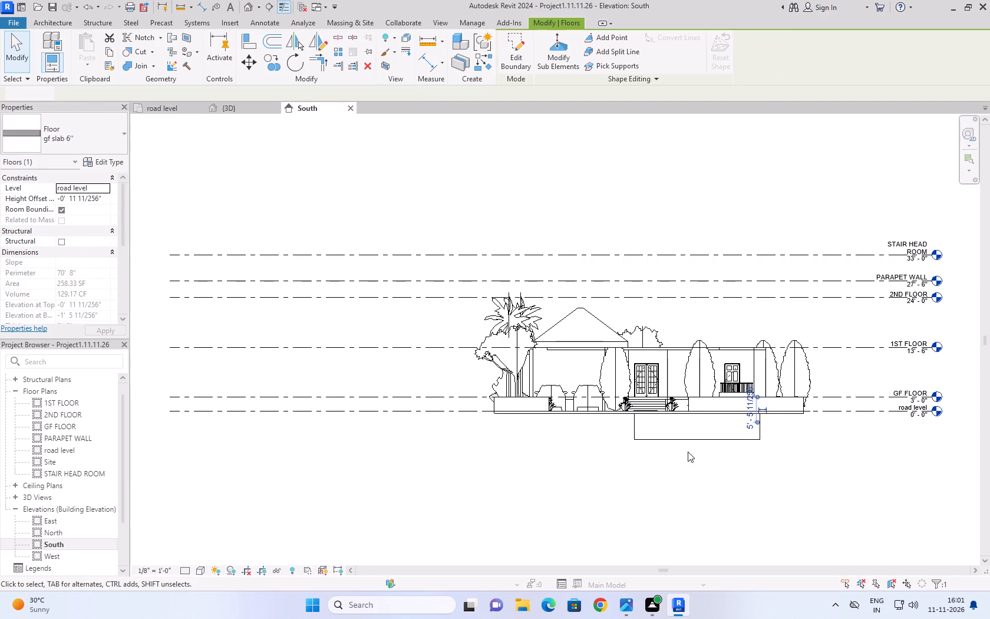
key("Down")
key("Down")
key("Down")
key("Down")
key("Down")
key("Down")
key("Down")
key("Down")
key("Down")
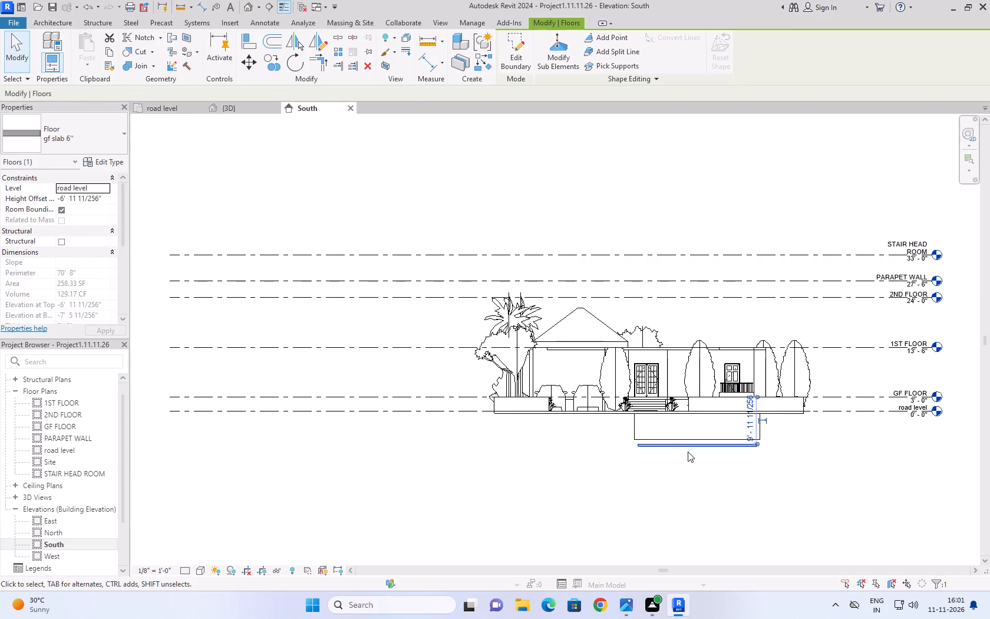
key("Up")
key("Up")
key("Up")
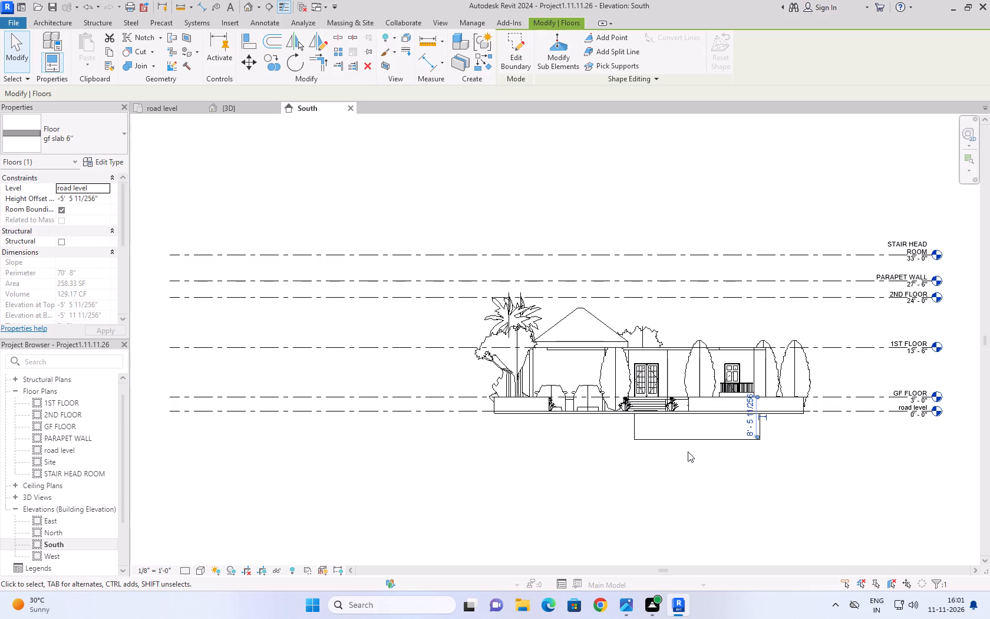
key("Down")
key("Down")
key("Up")
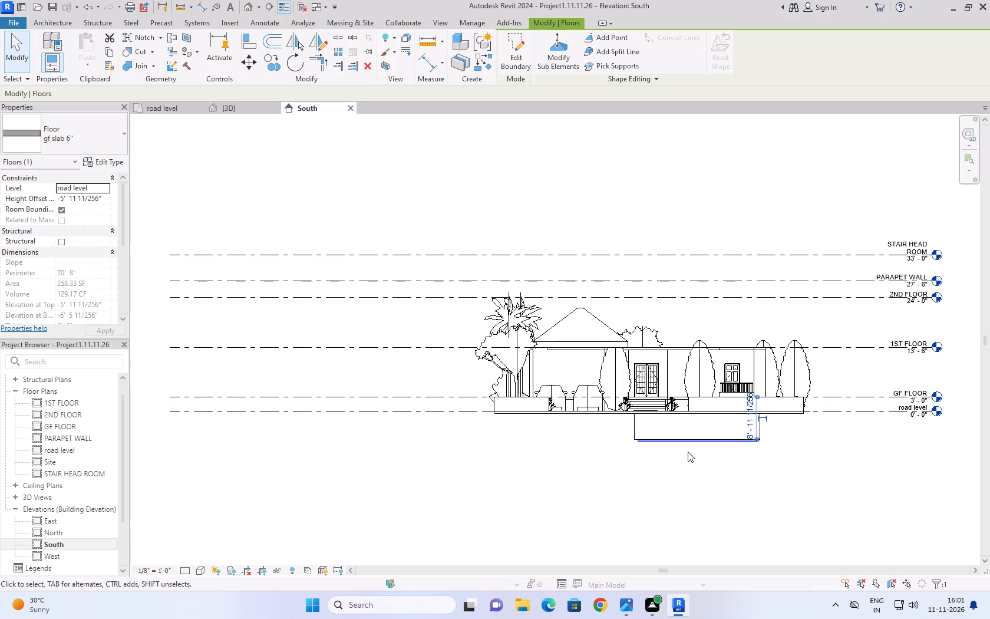
key("Up")
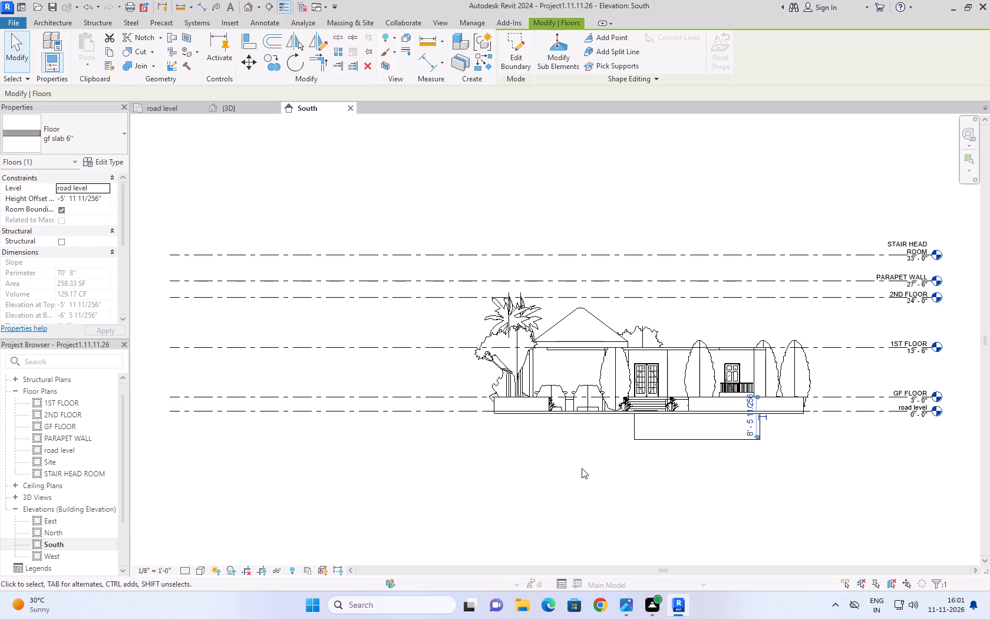
In the 3D view, edit the swimming pool 6'' slab's boundary, moving its long paving-side edge outward towards the pool wall.
left_click(582, 468)
left_click(239, 113)
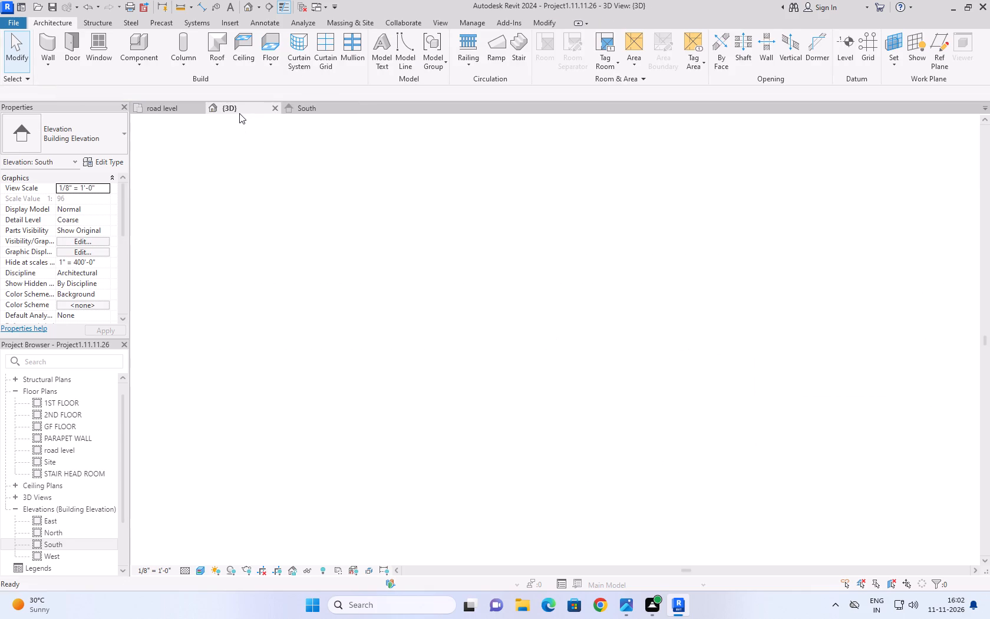
left_click(816, 450)
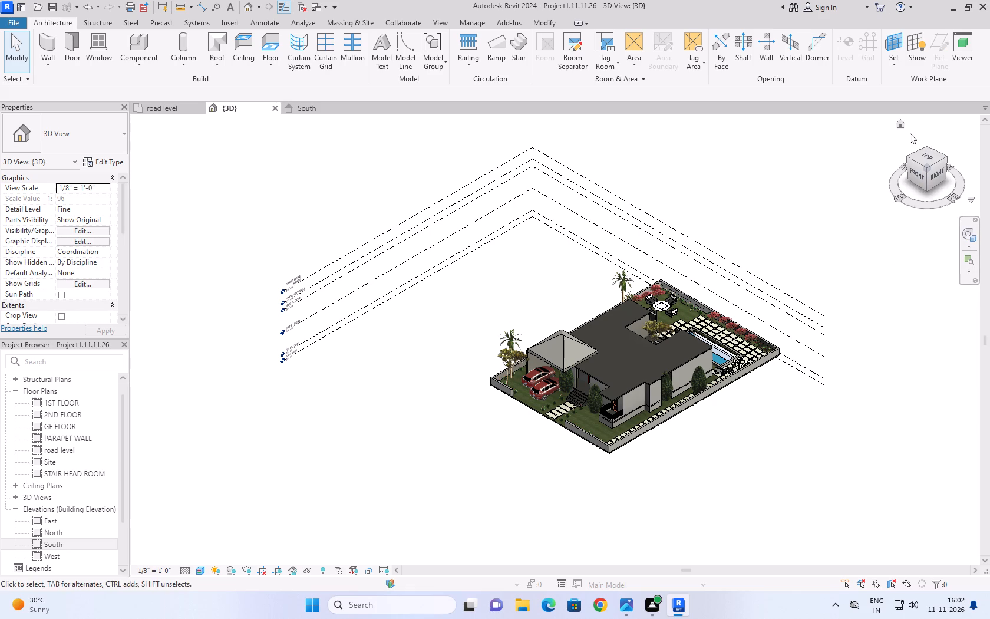
left_click(899, 126)
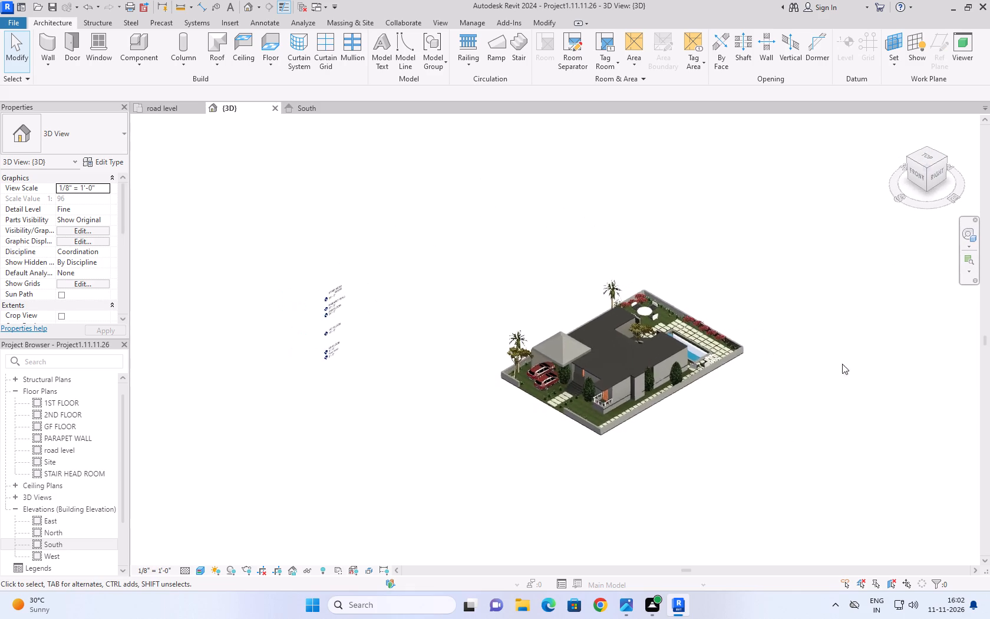
scroll(798, 449, "up", 8)
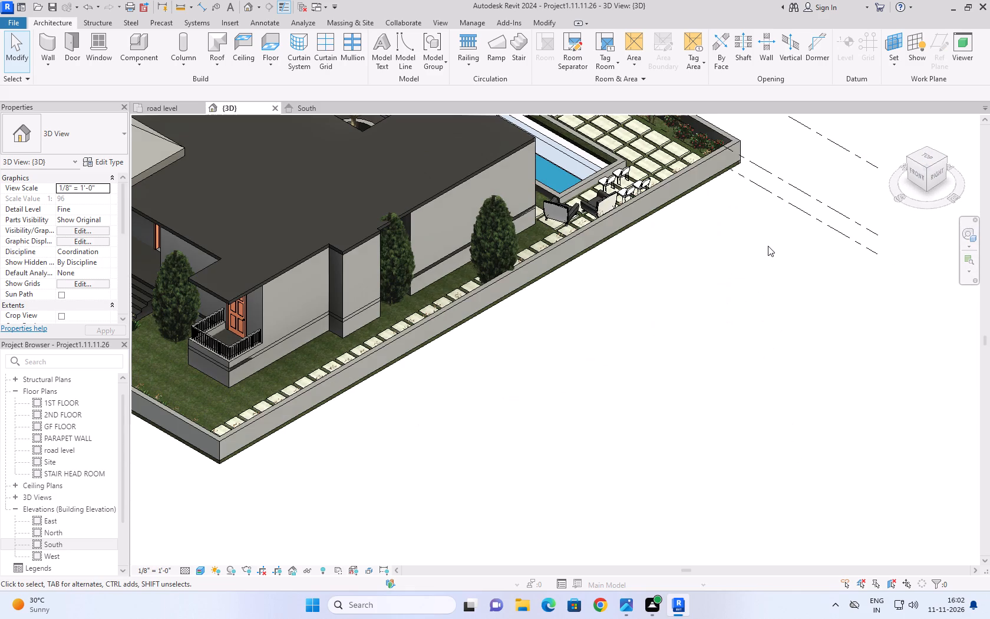
middle_click_drag(768, 245, 670, 320, "shift")
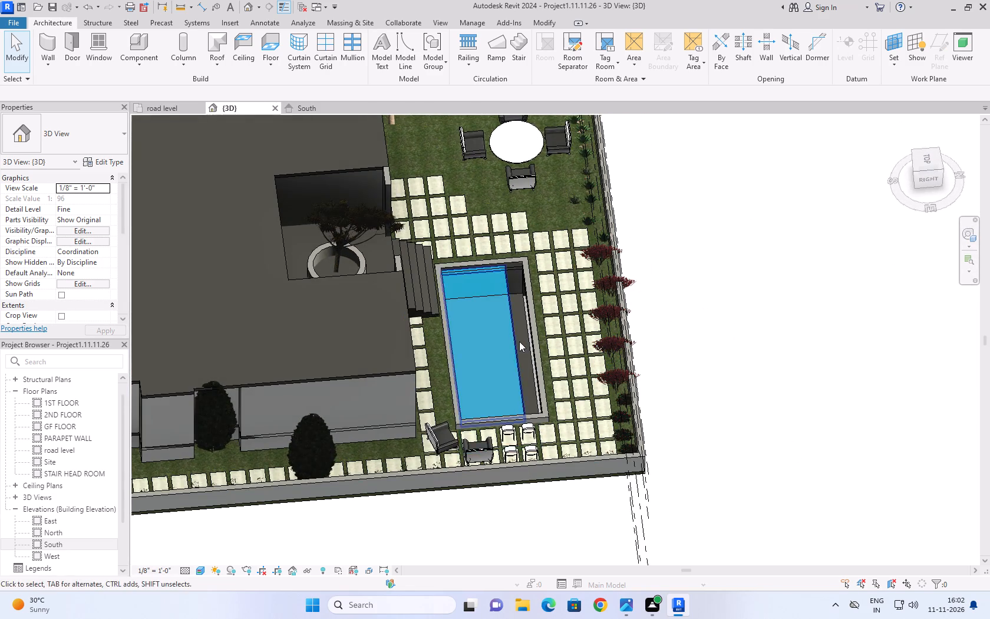
scroll(519, 340, "up", 4)
left_click(507, 298)
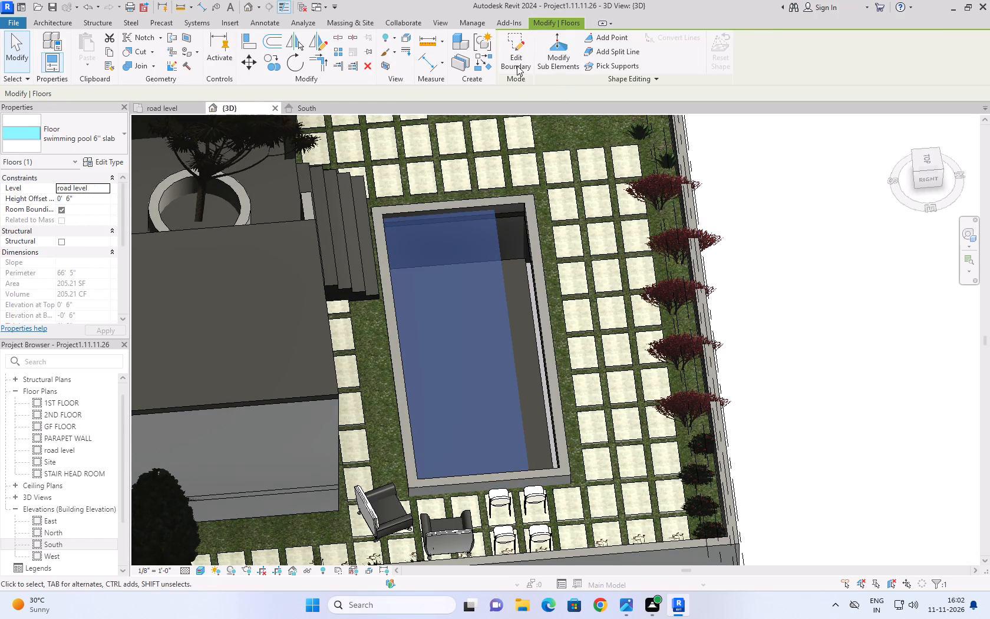
left_click(517, 65)
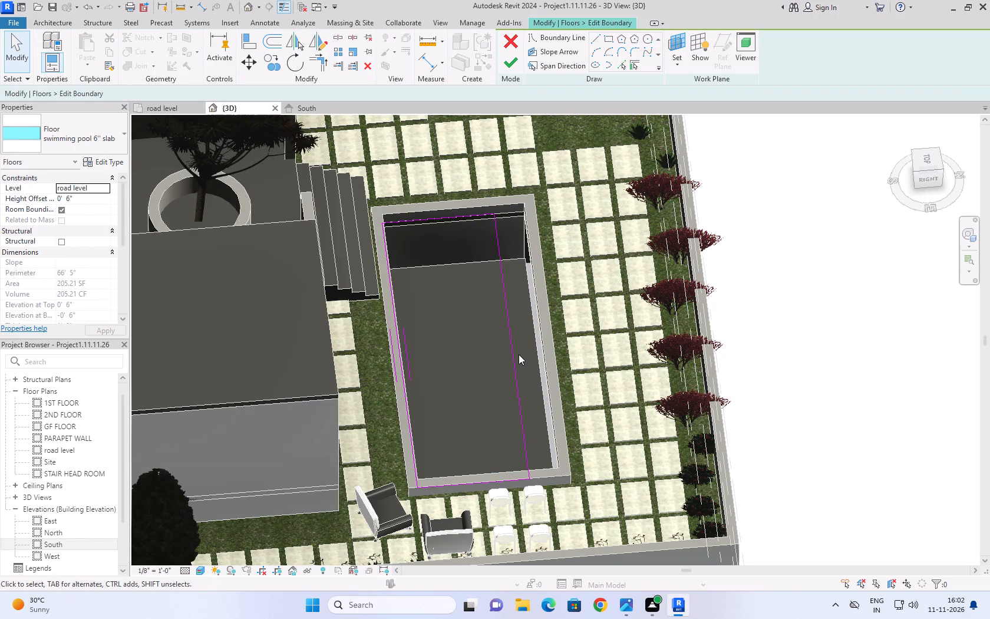
left_click_drag(514, 355, 533, 353)
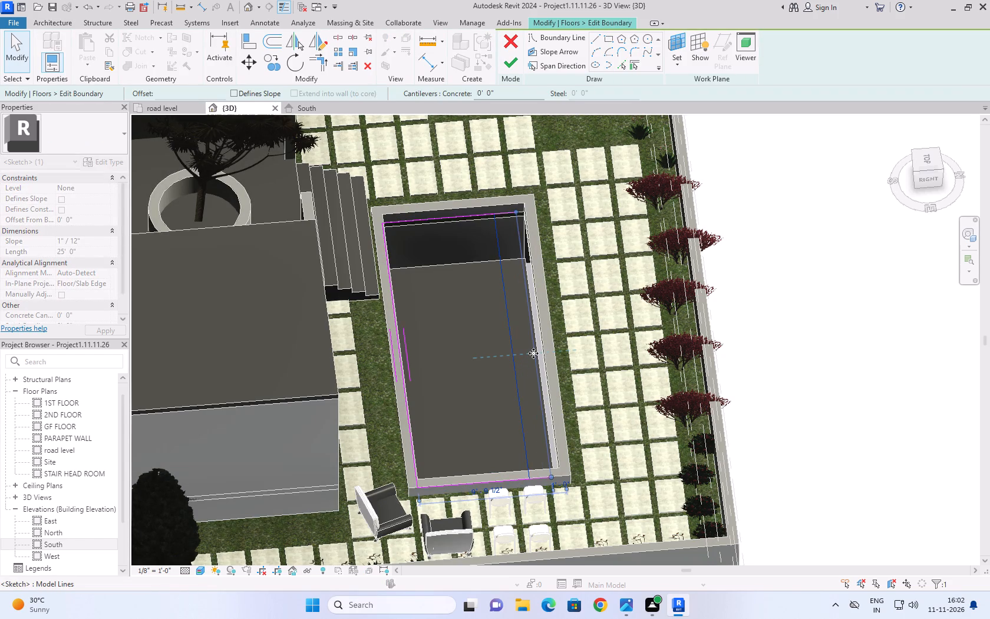
left_click(840, 361)
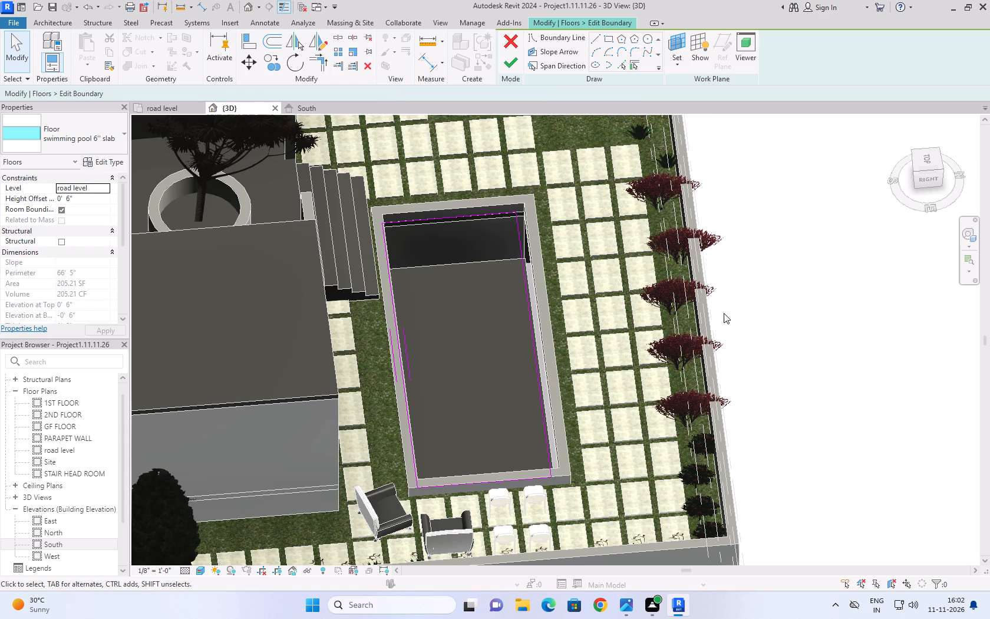
left_click(514, 62)
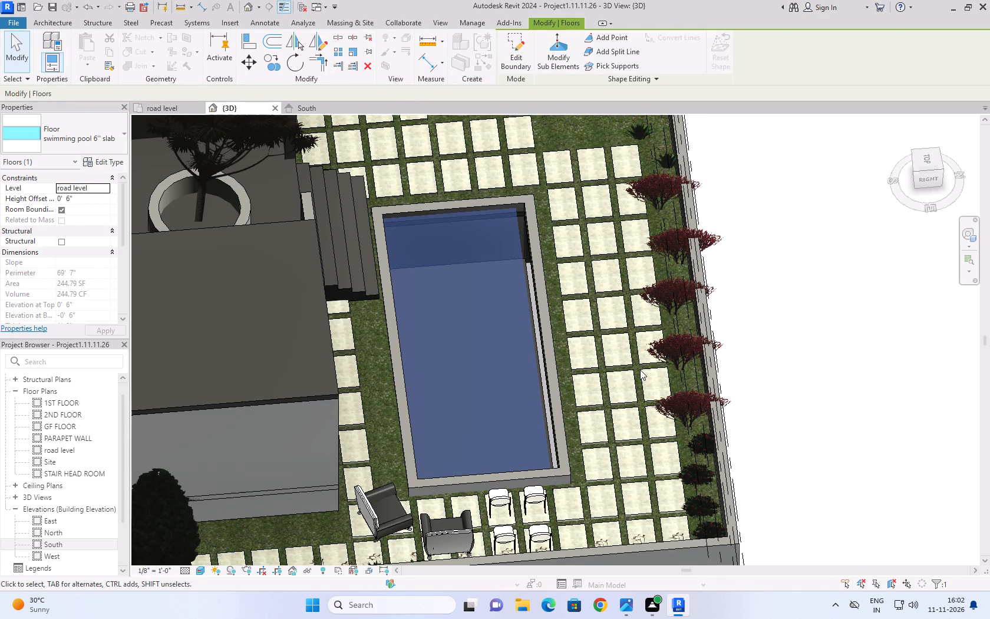
left_click(794, 350)
Examine the water slab along the paving-side pool wall up close, and the whole site from several angles.
middle_click_drag(745, 345, 760, 336, "shift")
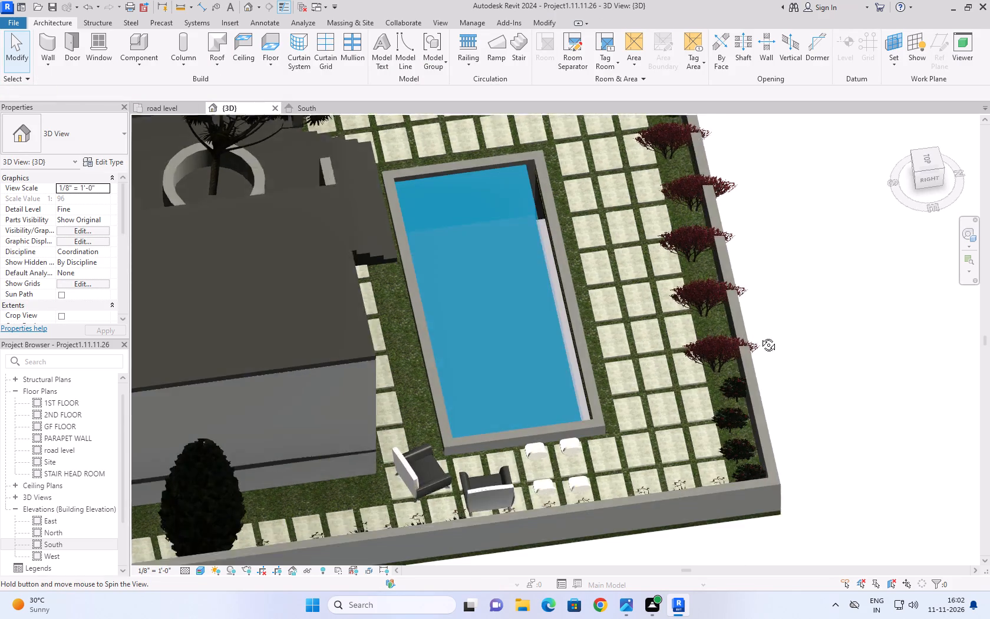
middle_click_drag(760, 336, 783, 301, "shift")
scroll(626, 218, "up", 2)
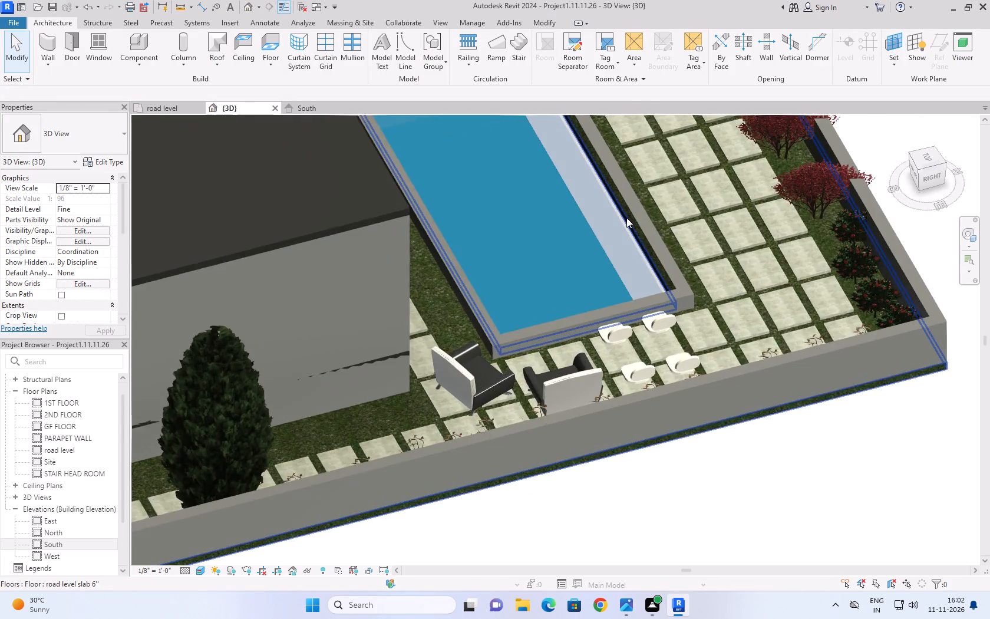
scroll(626, 218, "up", 4)
middle_click_drag(615, 199, 595, 226, "shift")
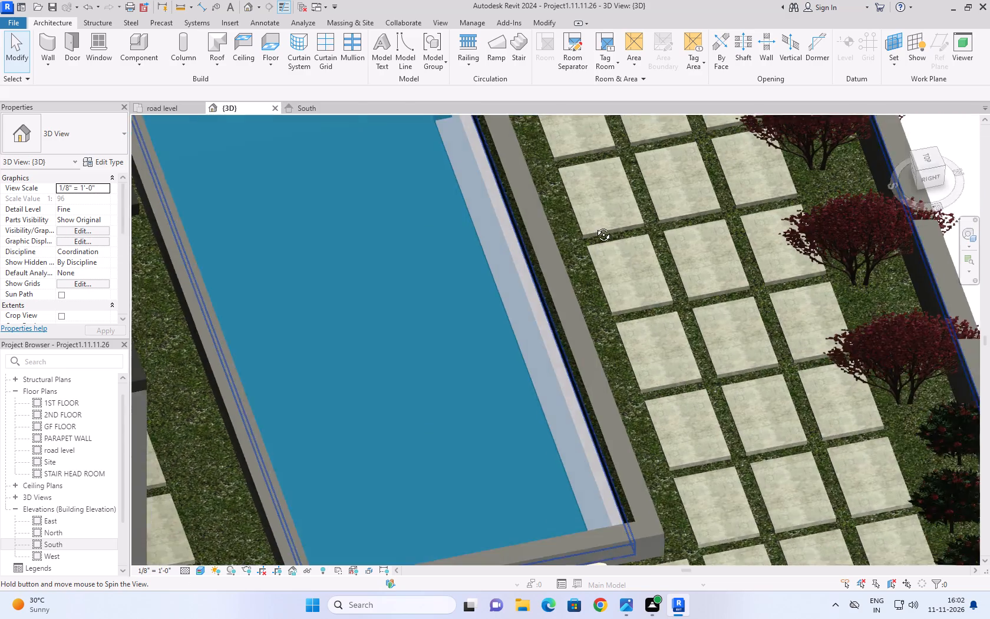
middle_click_drag(595, 226, 588, 232, "shift")
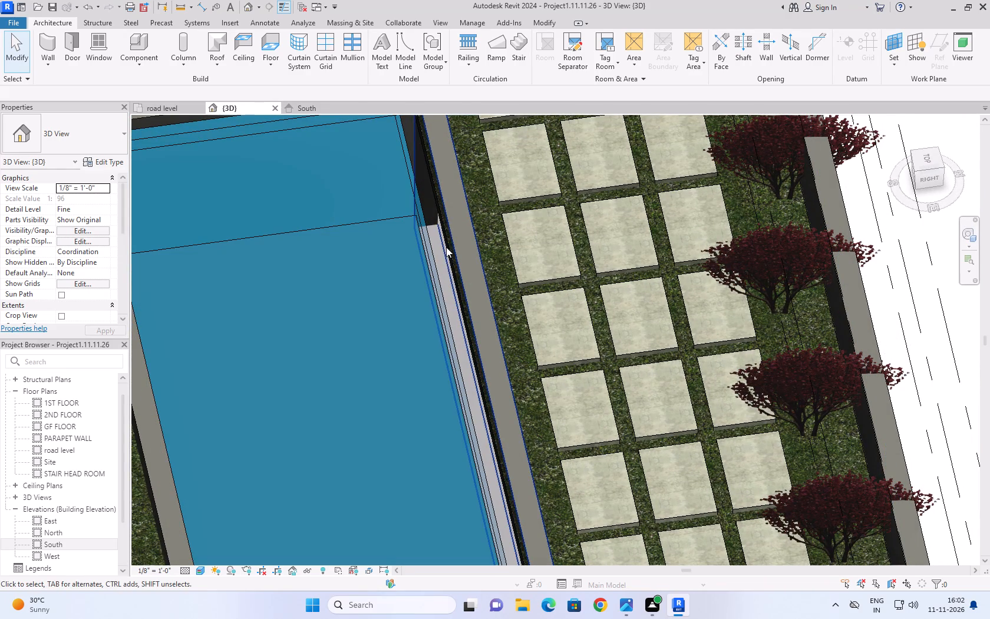
scroll(466, 231, "down", 4)
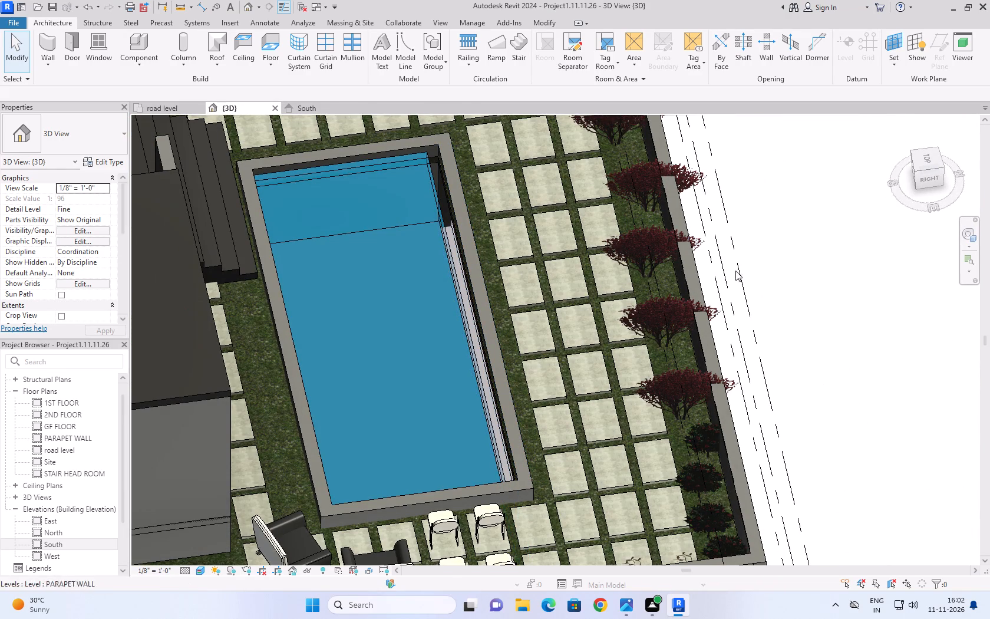
middle_click_drag(793, 293, 742, 311, "shift")
scroll(742, 311, "down", 2)
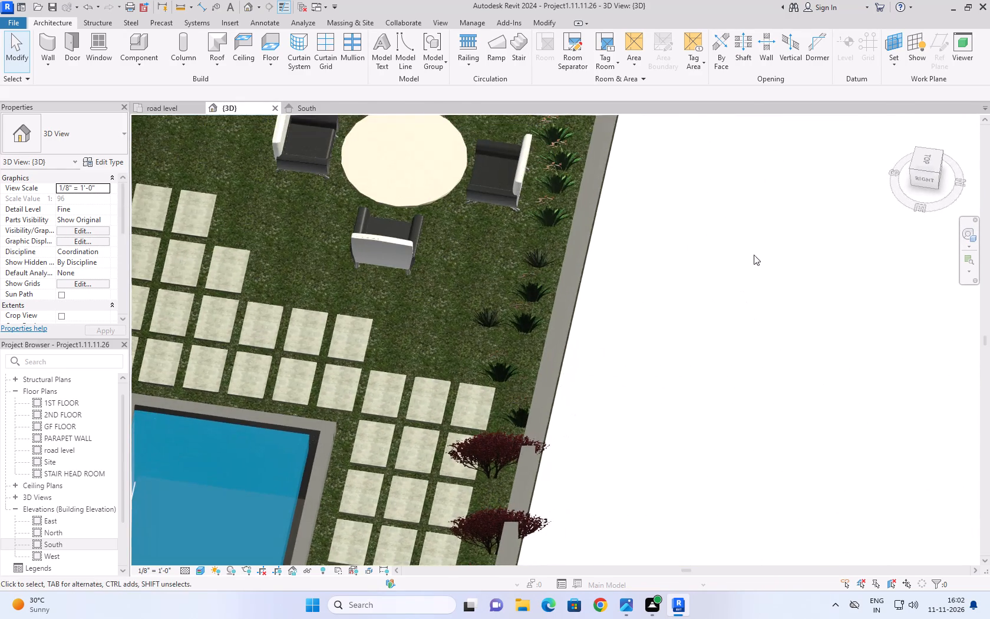
scroll(754, 255, "down", 2)
middle_click_drag(774, 425, 731, 432, "shift")
scroll(733, 433, "down", 3)
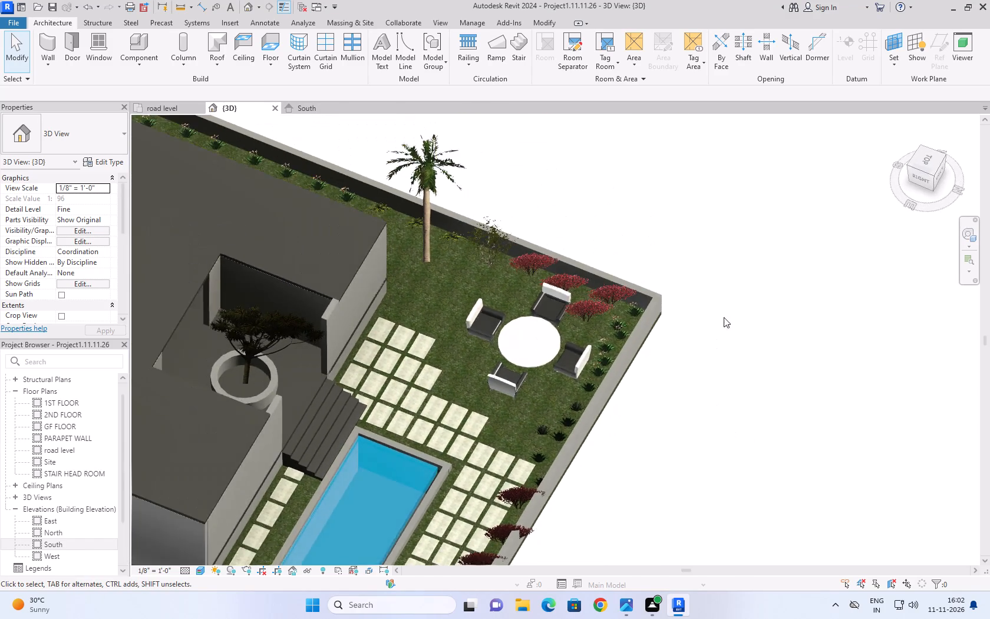
scroll(724, 317, "down", 4)
middle_click_drag(715, 402, 588, 447, "shift")
scroll(700, 413, "down", 1, "shift")
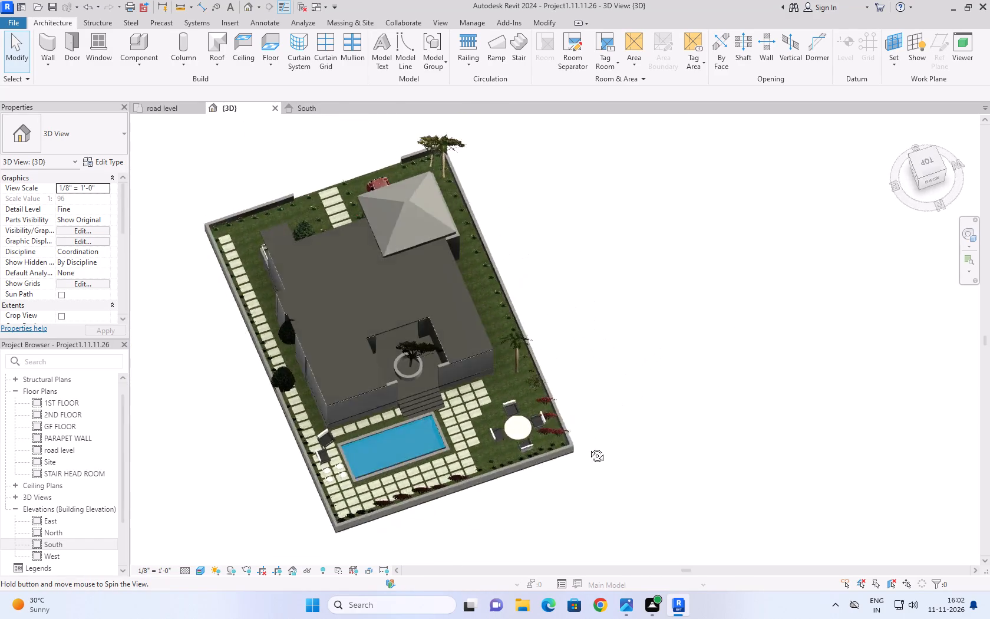
middle_click_drag(588, 447, 588, 419, "shift")
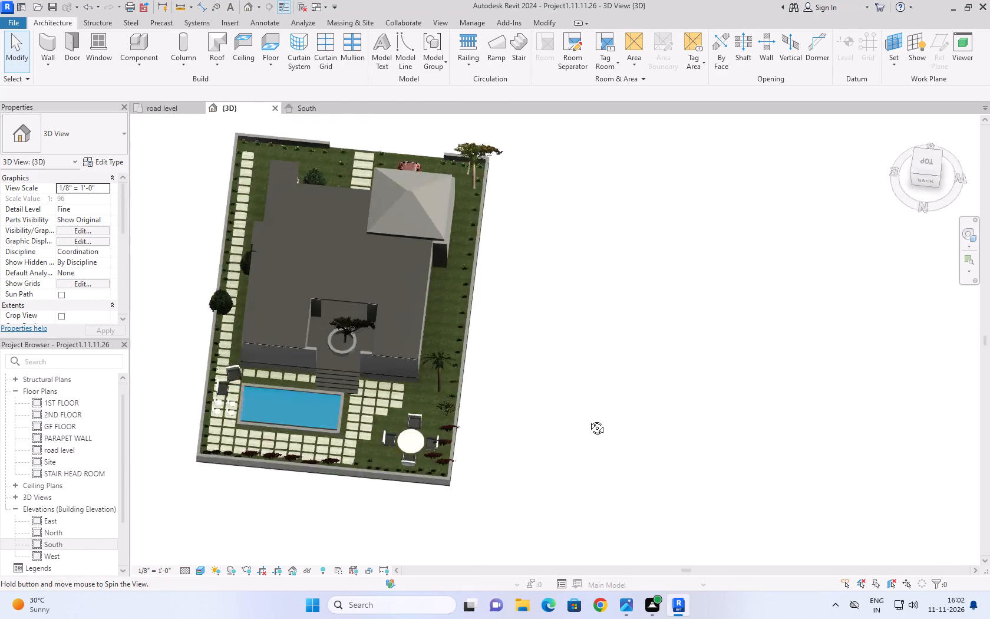
middle_click_drag(588, 419, 772, 170, "shift")
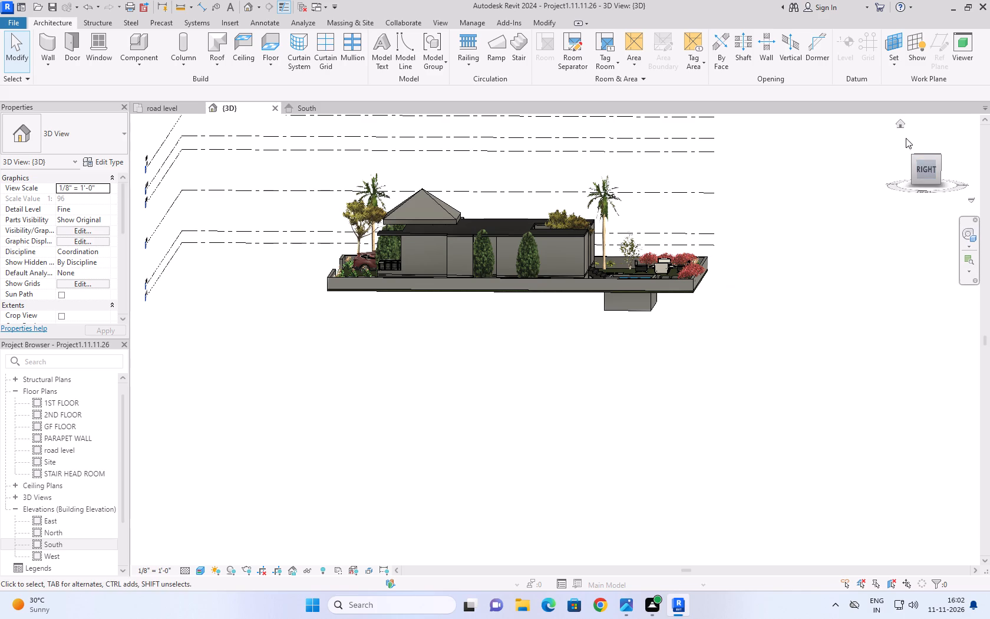
From the top view, nudge the pool's two long 9'' walls inward against the long edges of the water slab.
left_click(902, 128)
left_click(923, 154)
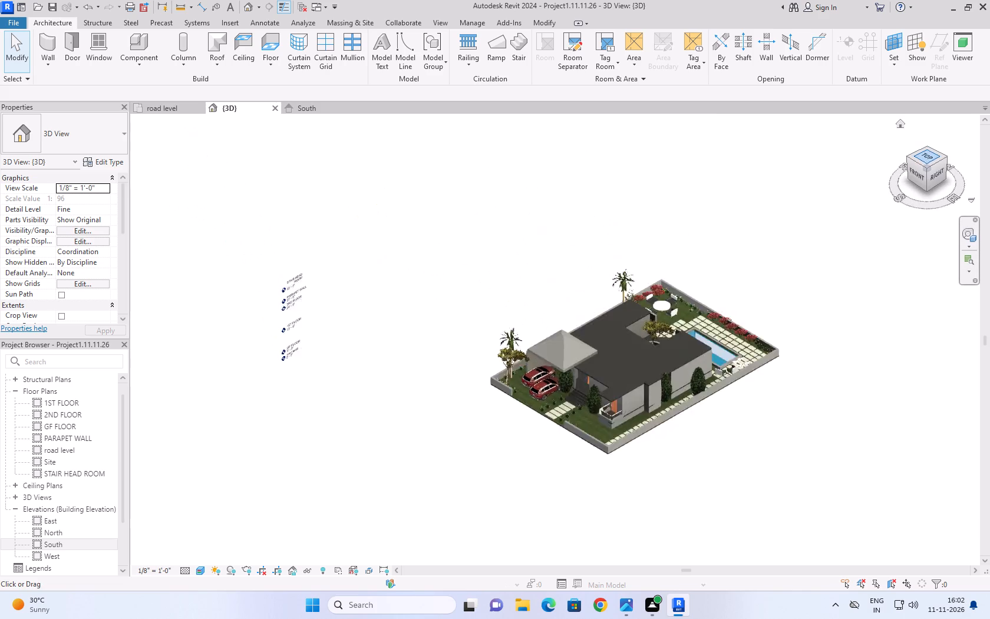
scroll(701, 463, "up", 10)
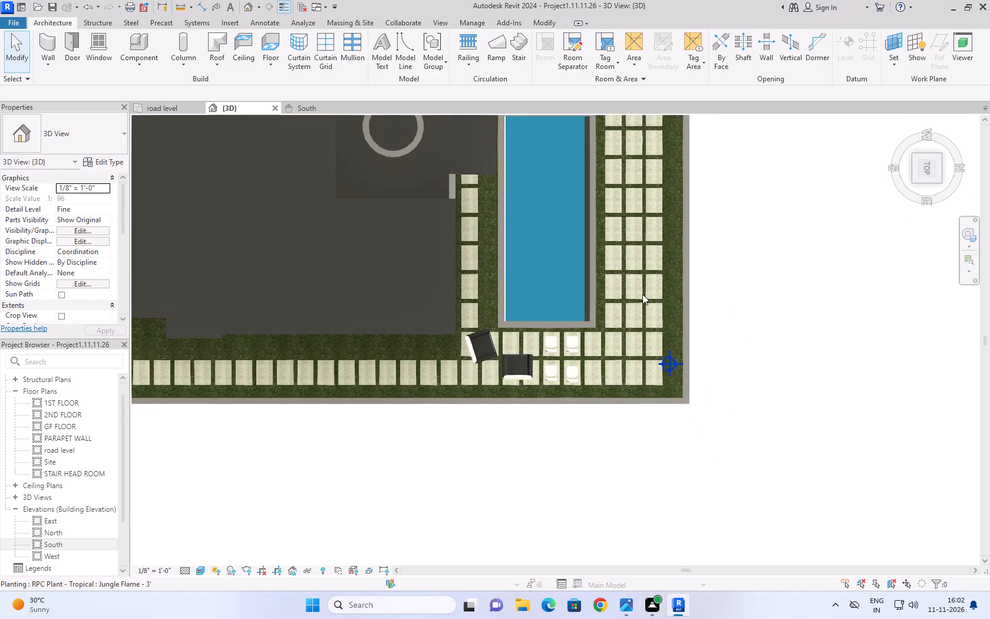
left_click(593, 219)
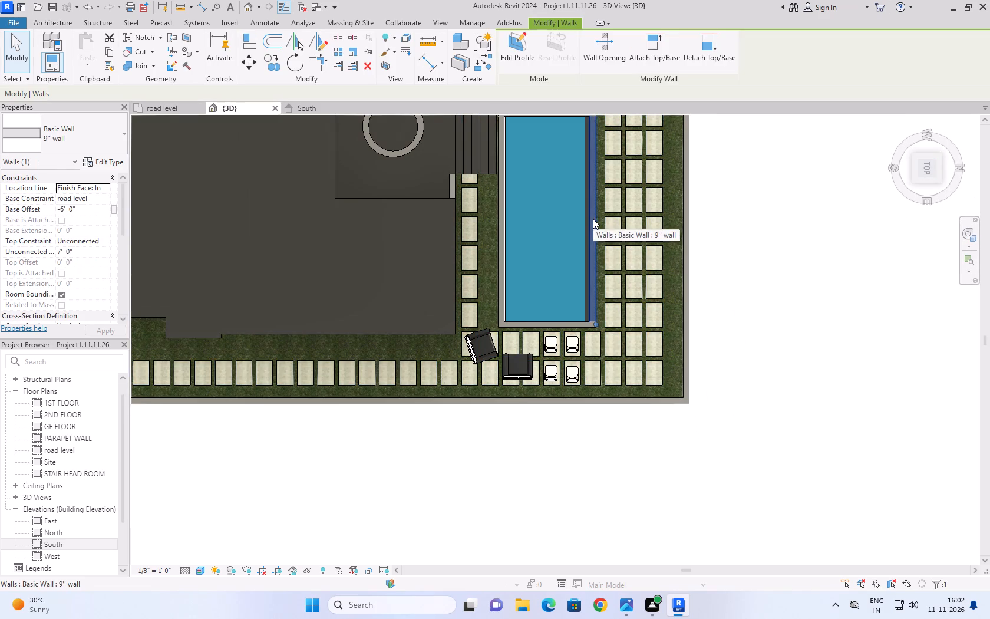
middle_click_drag(771, 288, 747, 442)
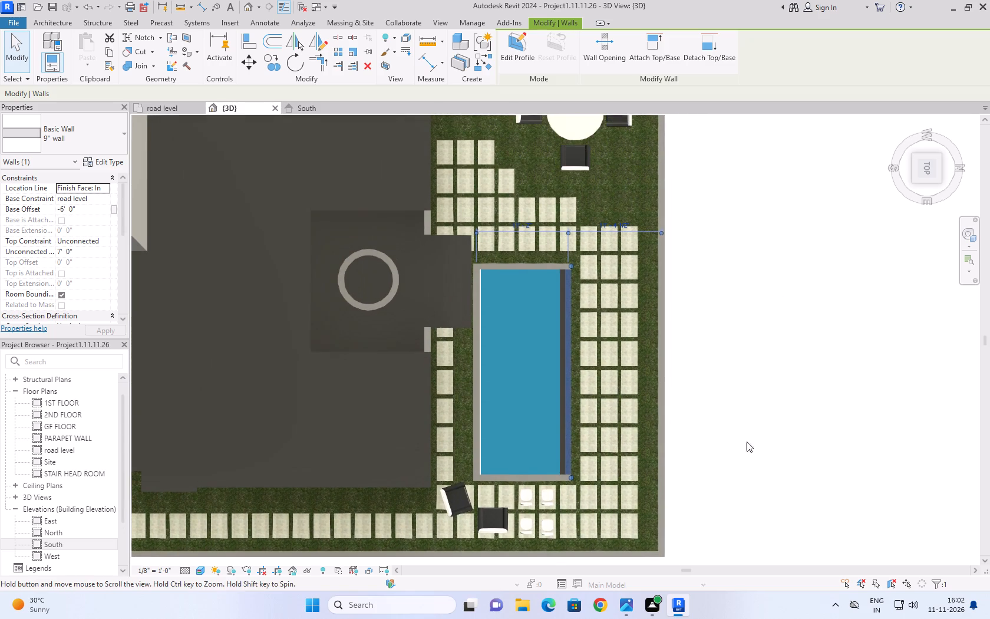
left_click(478, 357)
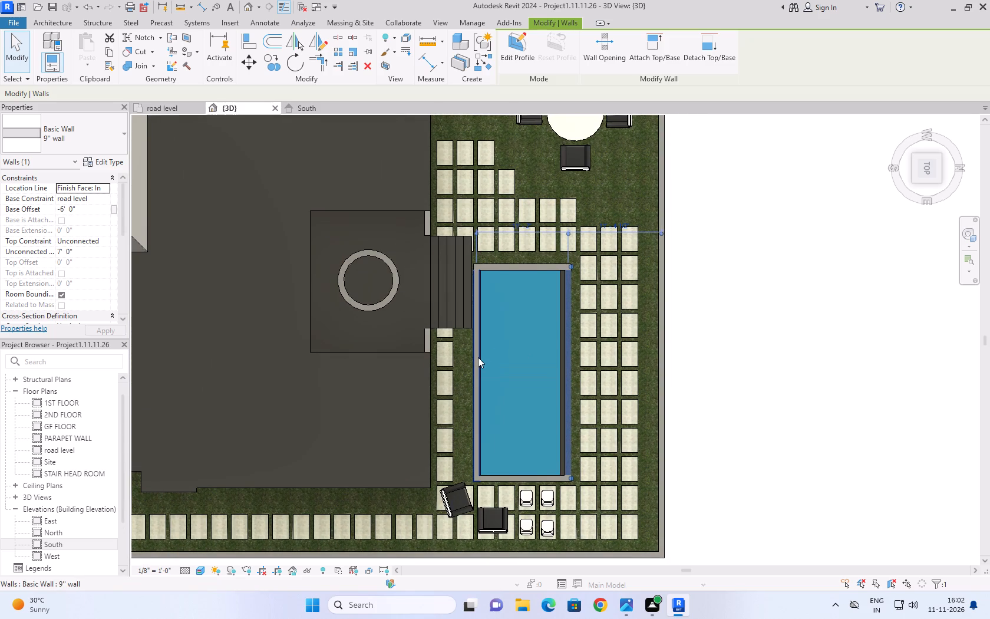
key("Right")
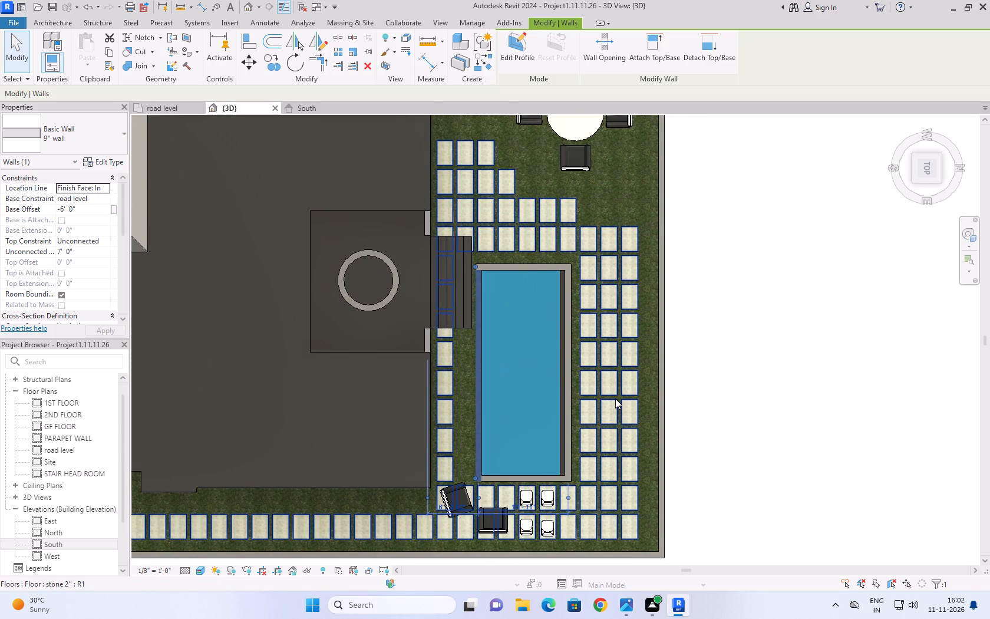
left_click(567, 338)
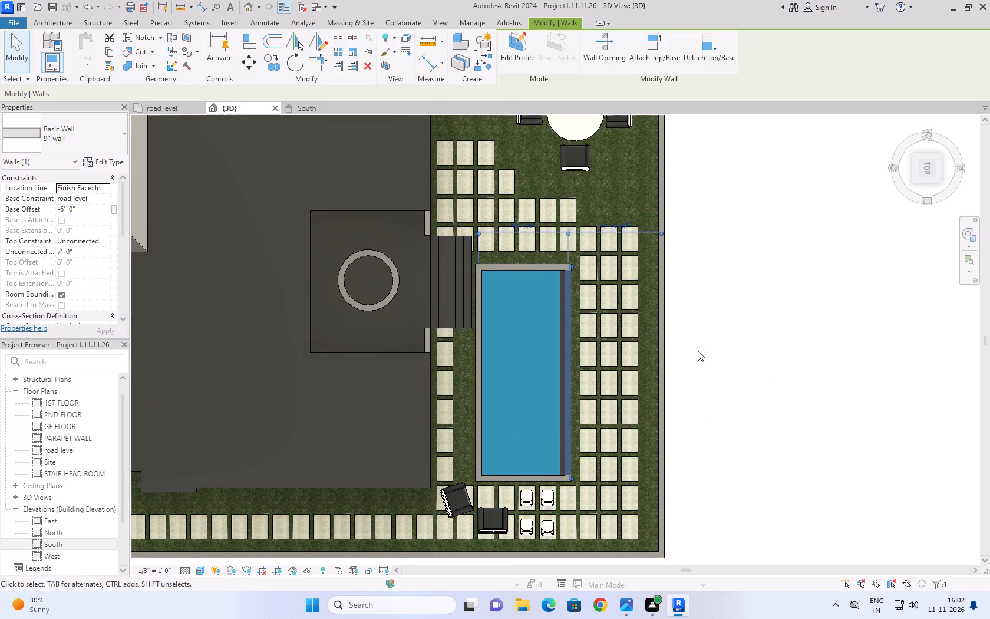
key("Left")
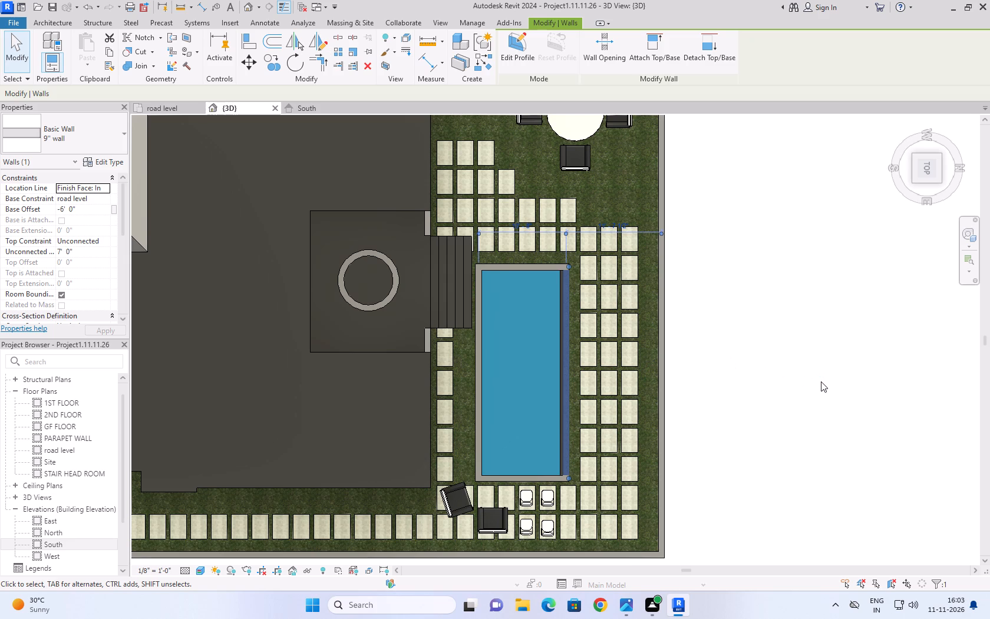
key("Left")
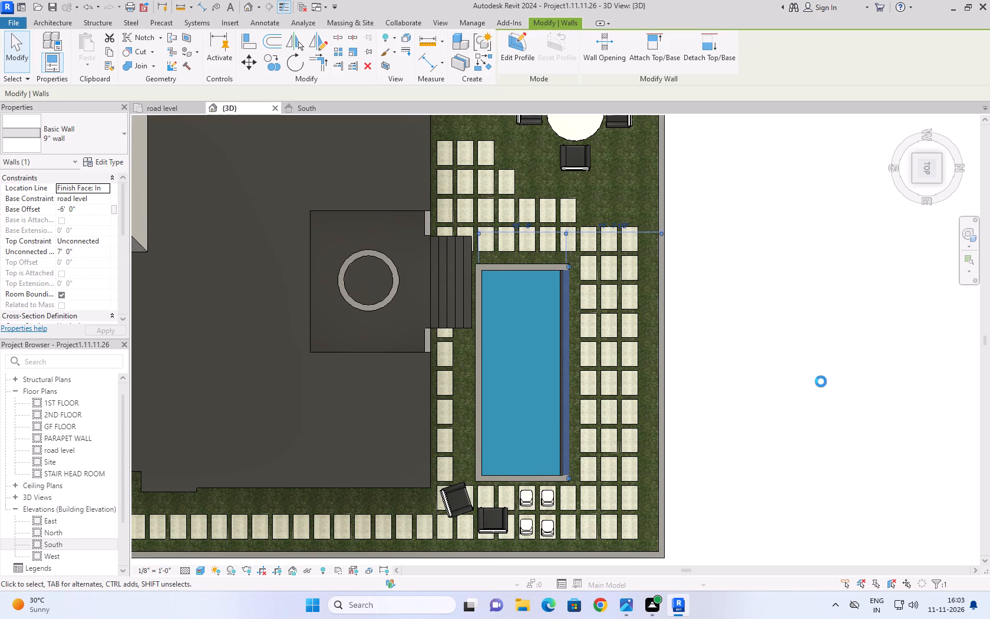
left_click(821, 381)
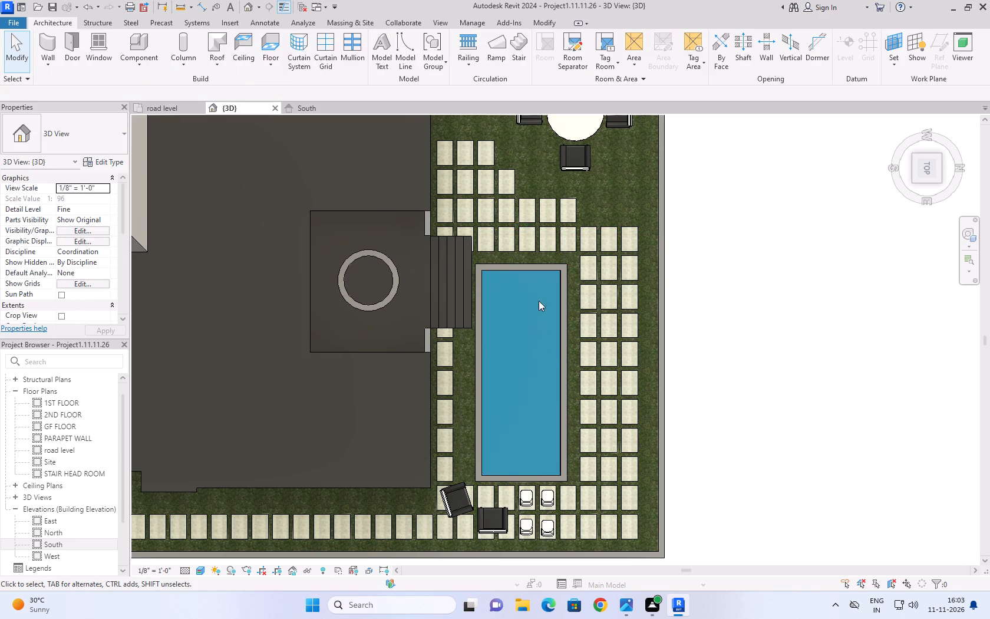
Examine the pool's walls, water slab and bottom slab in 3D from above the paving side.
left_click(900, 123)
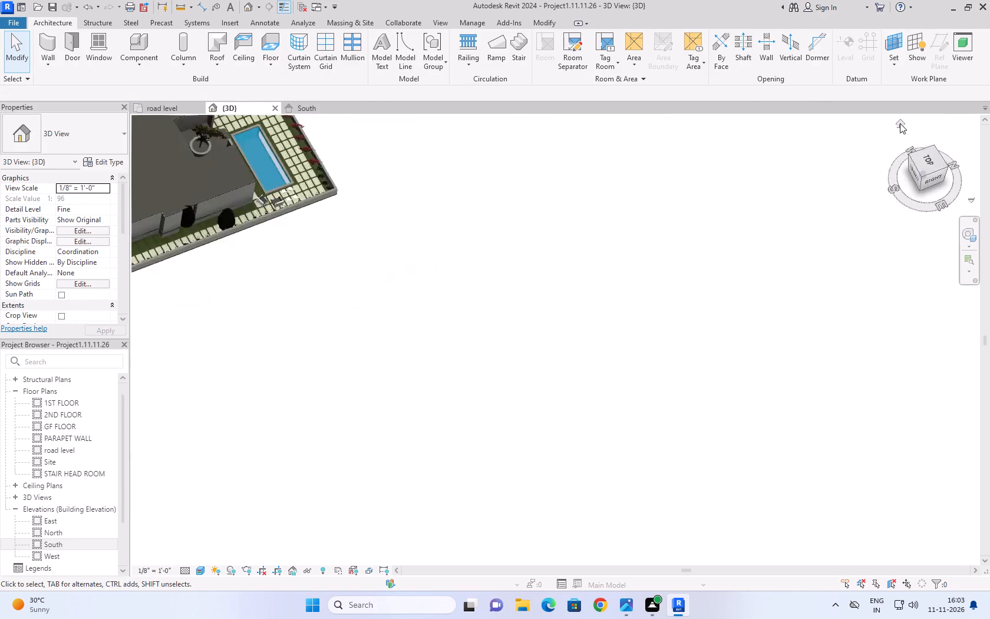
scroll(821, 360, "up", 9)
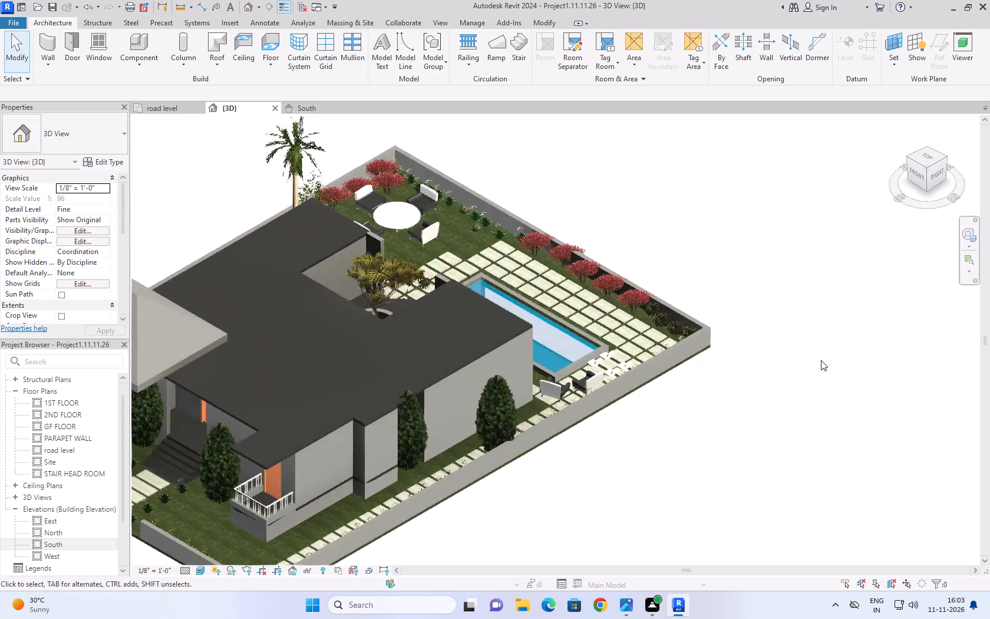
scroll(821, 360, "up", 2)
middle_click_drag(748, 254, 721, 268, "shift")
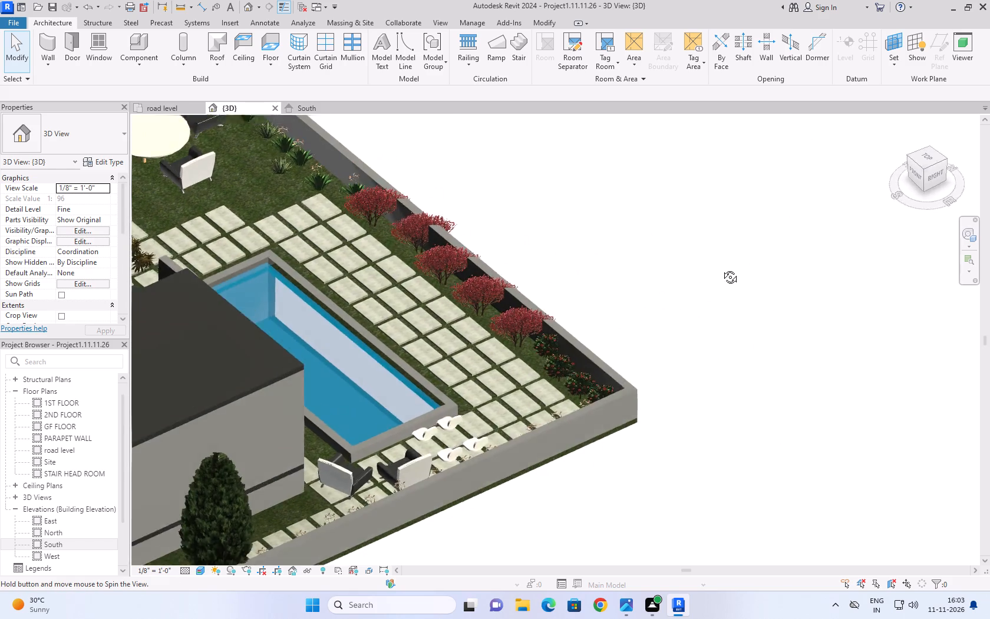
middle_click_drag(721, 268, 693, 273, "shift")
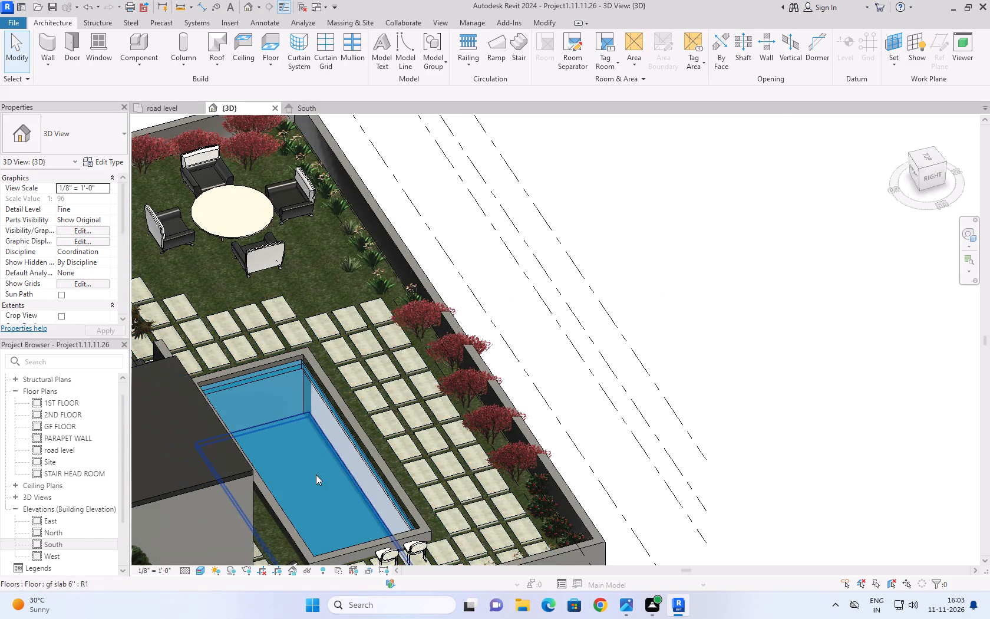
scroll(316, 475, "up", 4)
scroll(381, 407, "up", 2)
middle_click_drag(390, 378, 467, 211)
scroll(462, 226, "down", 3)
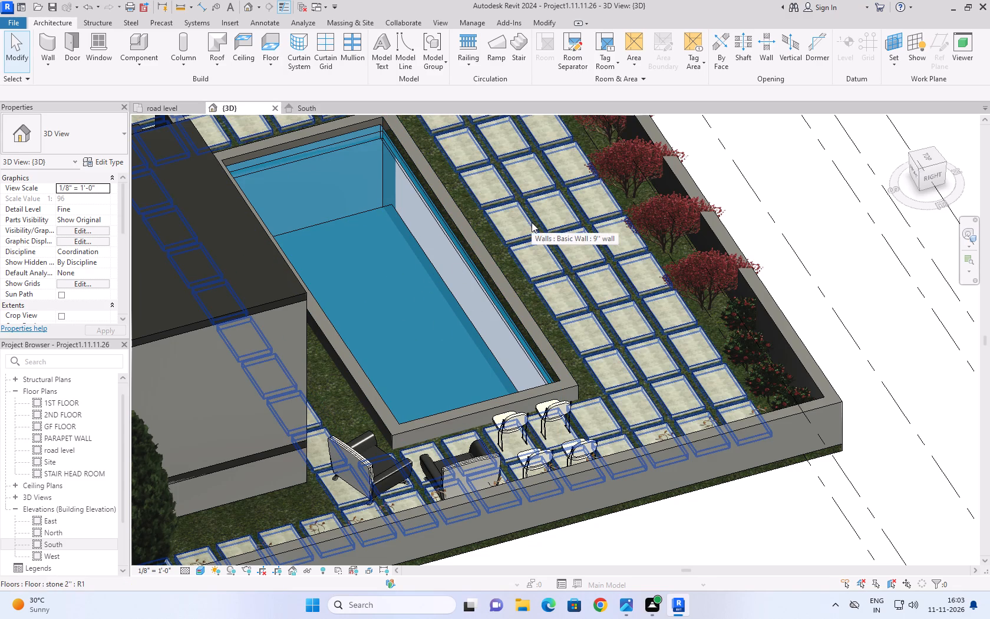
Delete the water slab from inside the swimming pool.
middle_click_drag(532, 222, 521, 309, "shift")
scroll(521, 281, "down", 1, "shift")
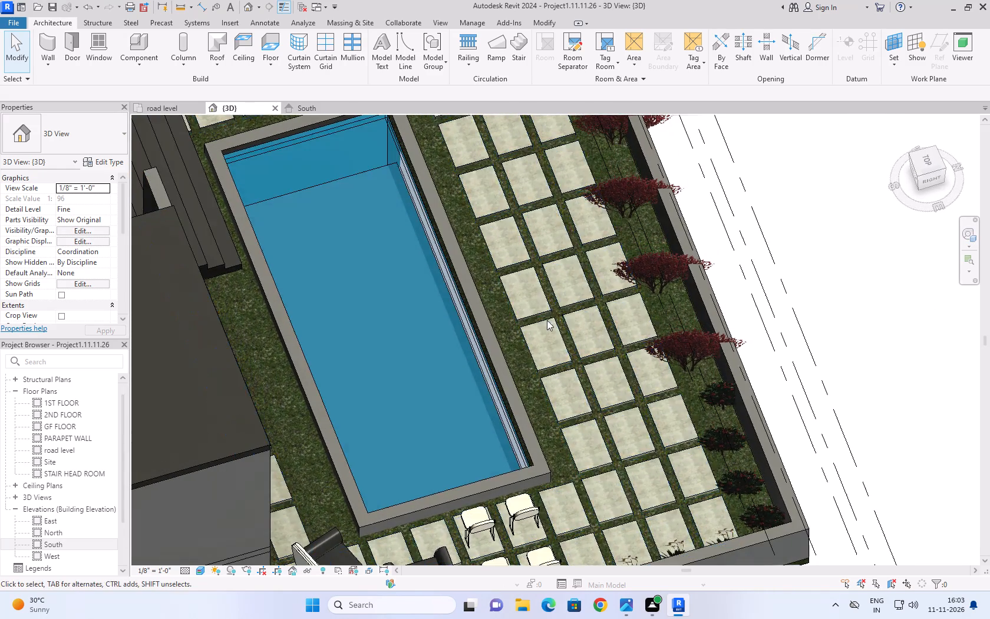
middle_click_drag(553, 307, 548, 219, "shift")
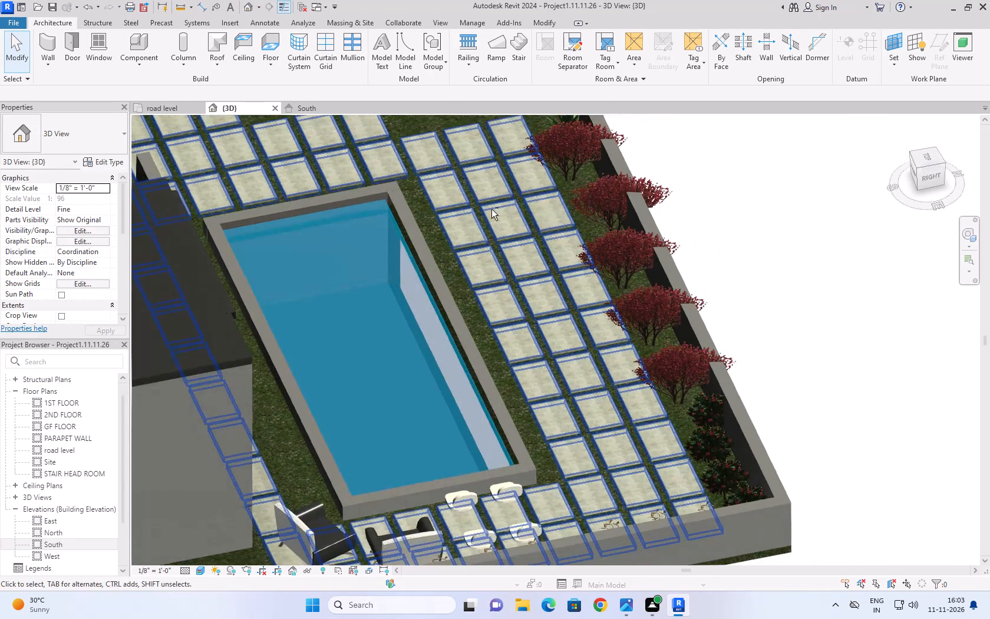
left_click(387, 211)
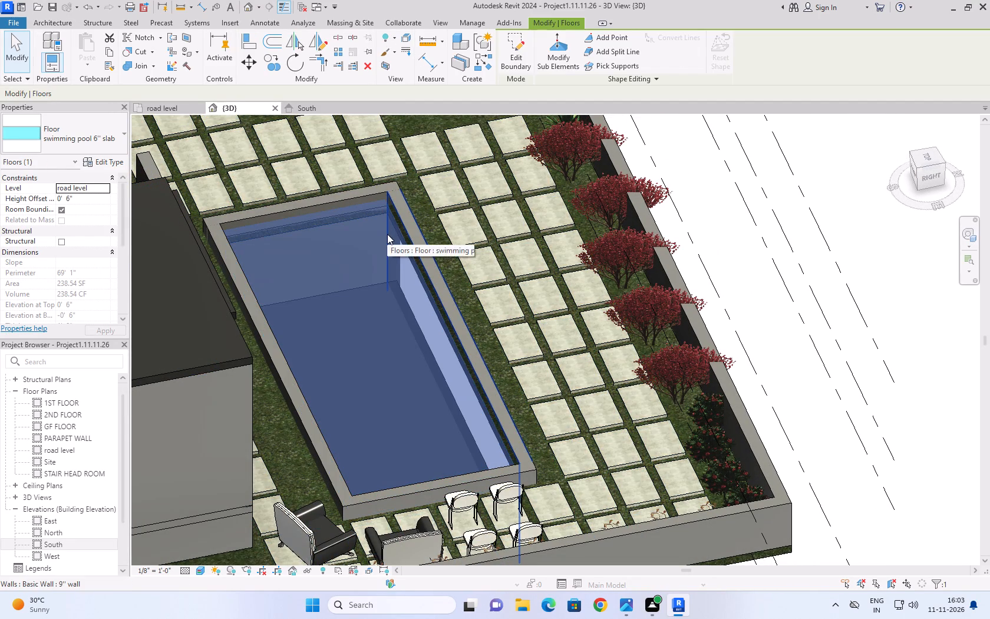
left_click(451, 299)
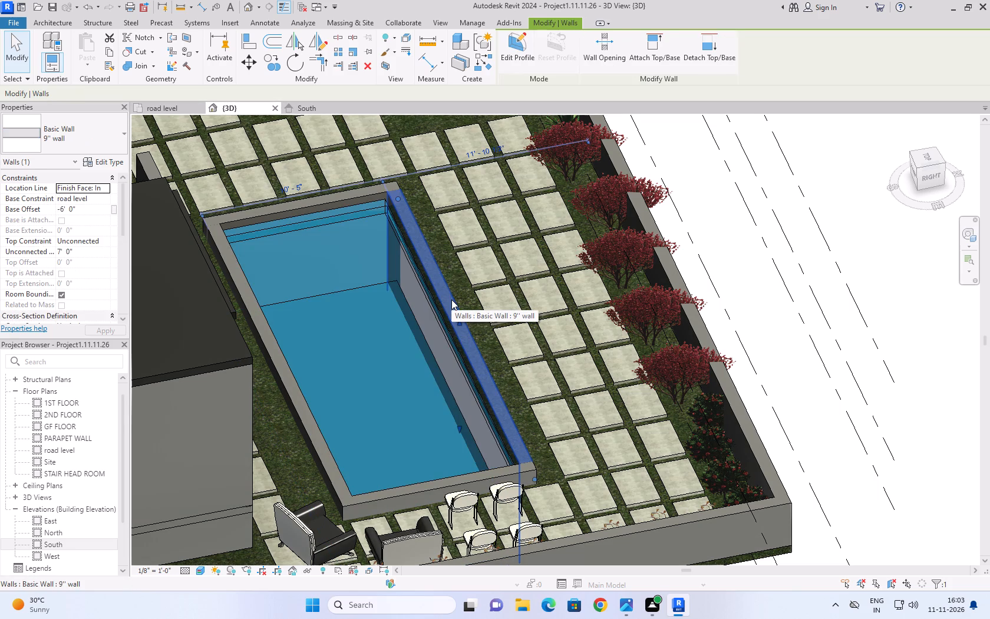
key("Escape")
key("Escape")
key("Escape")
key("Escape")
key("Escape")
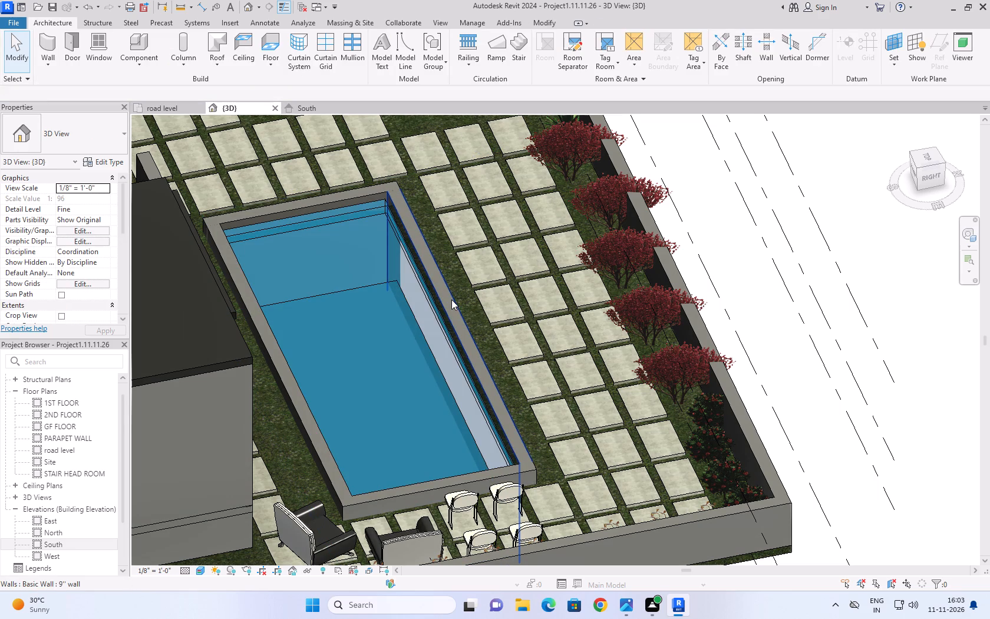
left_click(433, 304)
key("Delete")
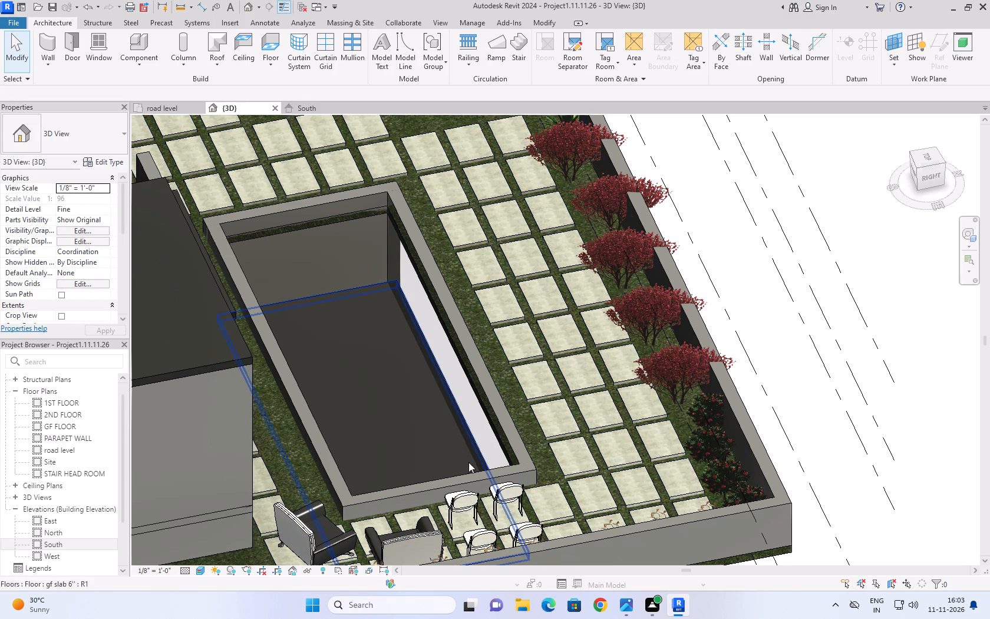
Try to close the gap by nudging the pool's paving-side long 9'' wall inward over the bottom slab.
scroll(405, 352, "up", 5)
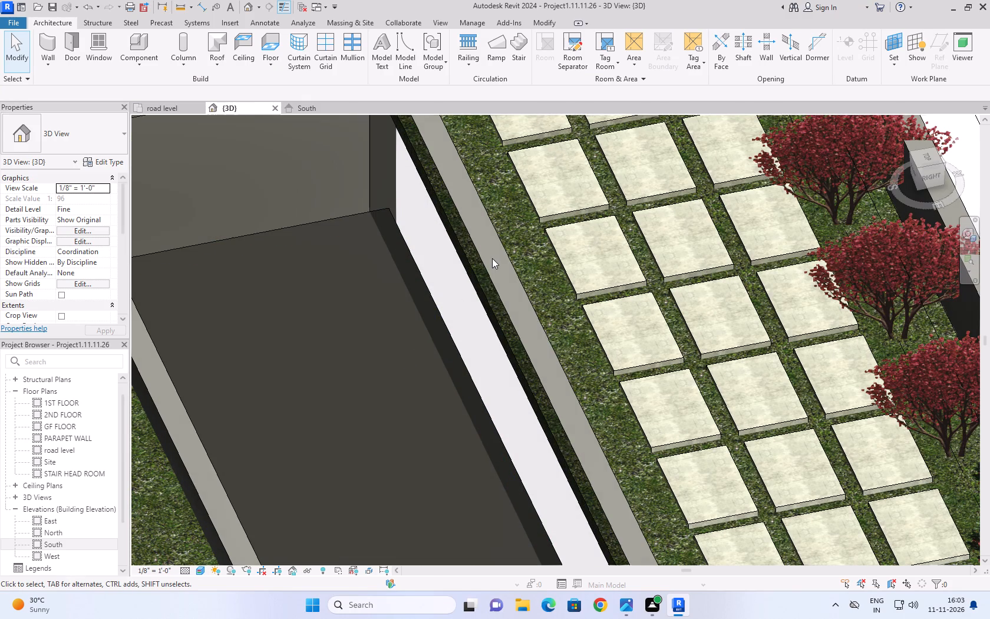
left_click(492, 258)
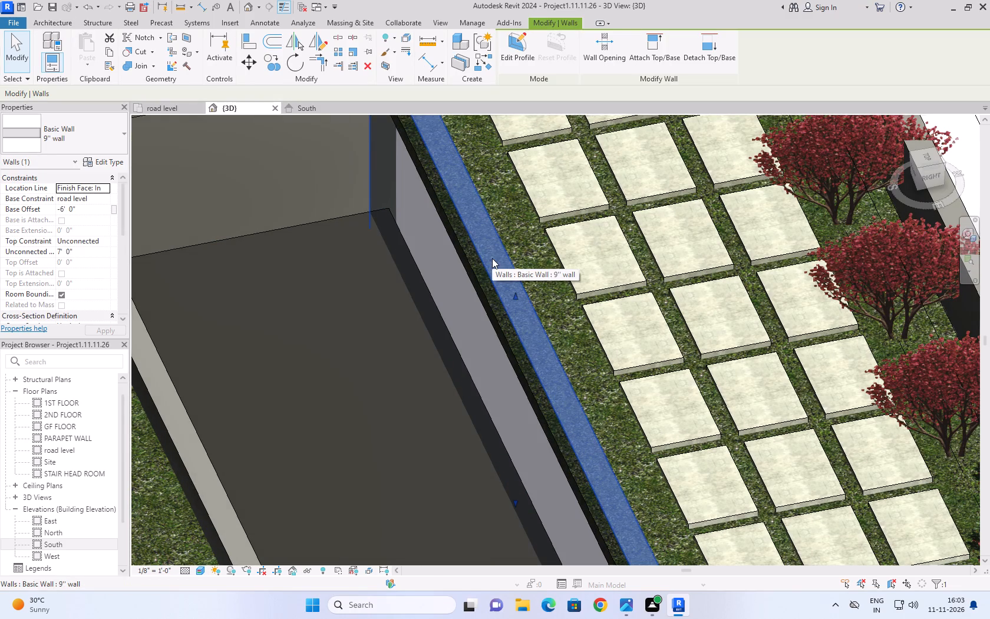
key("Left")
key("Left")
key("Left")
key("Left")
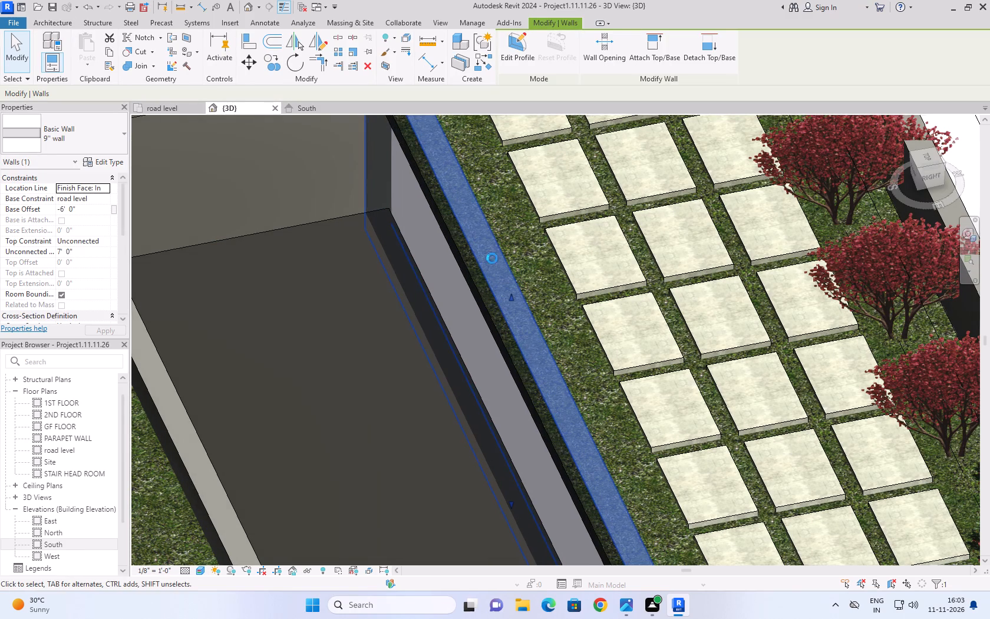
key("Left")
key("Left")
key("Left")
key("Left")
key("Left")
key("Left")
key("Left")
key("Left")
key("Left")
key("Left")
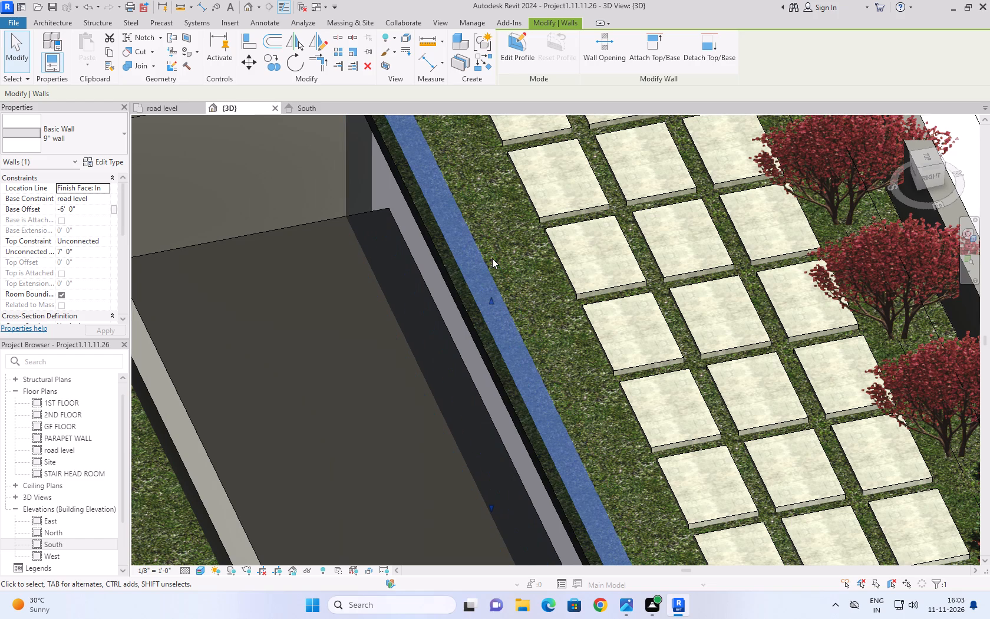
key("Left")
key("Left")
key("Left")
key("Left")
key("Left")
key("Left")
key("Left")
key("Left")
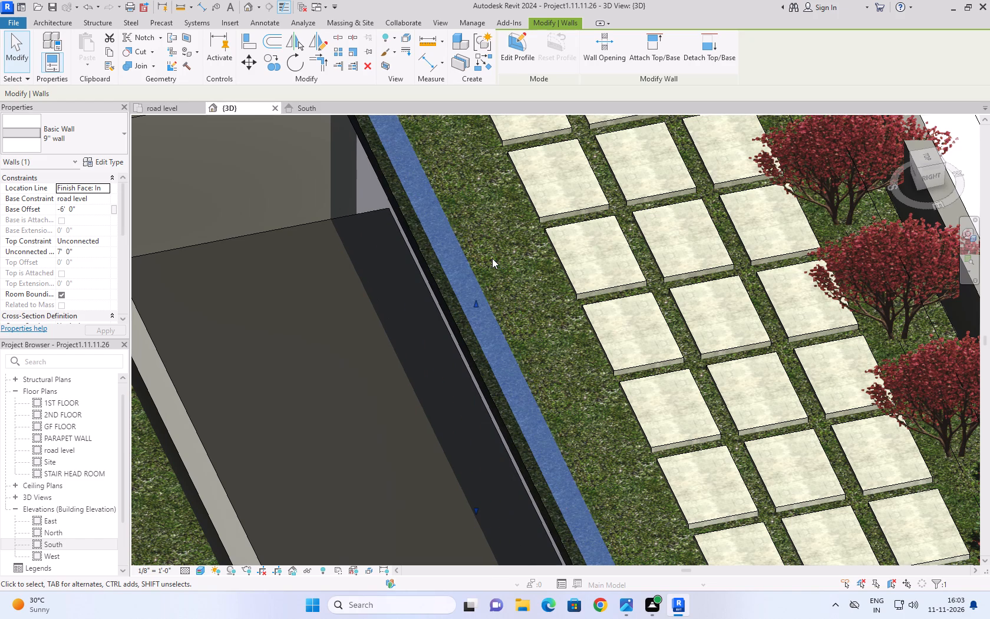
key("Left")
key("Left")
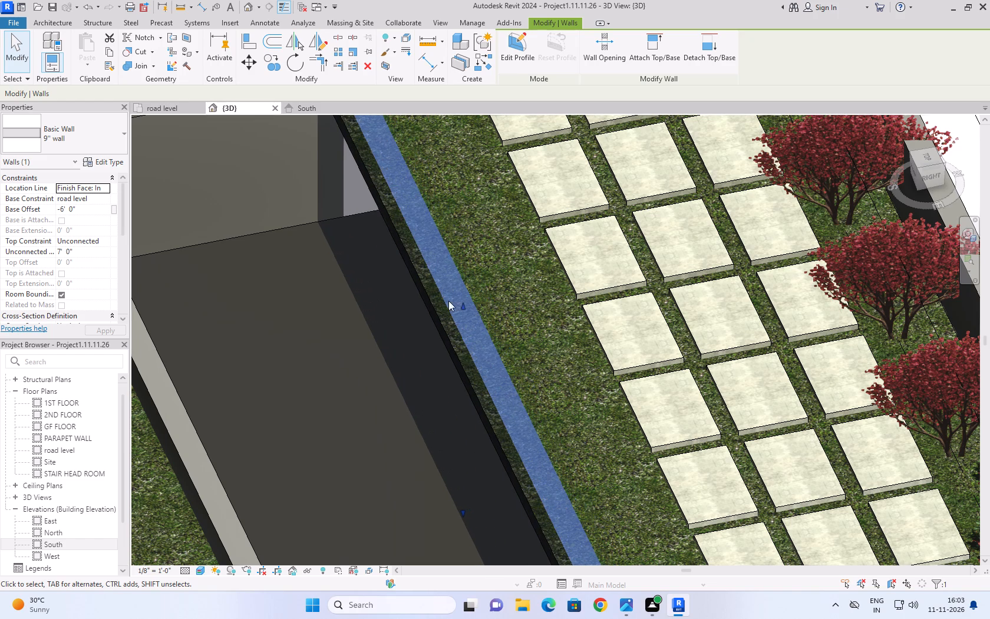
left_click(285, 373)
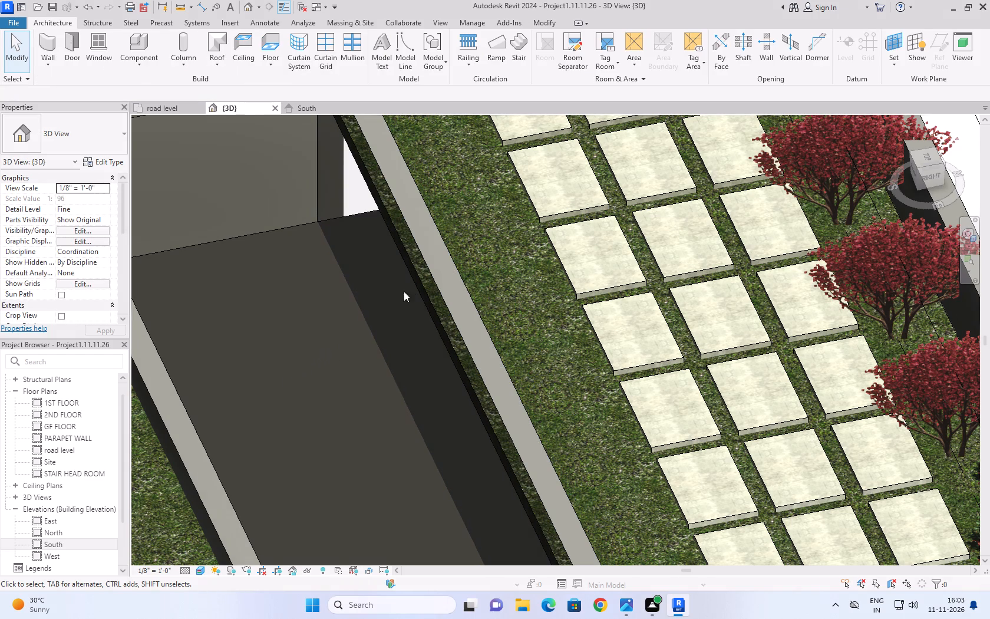
Delete the pool's paving-side long 9'' wall.
left_click(434, 282)
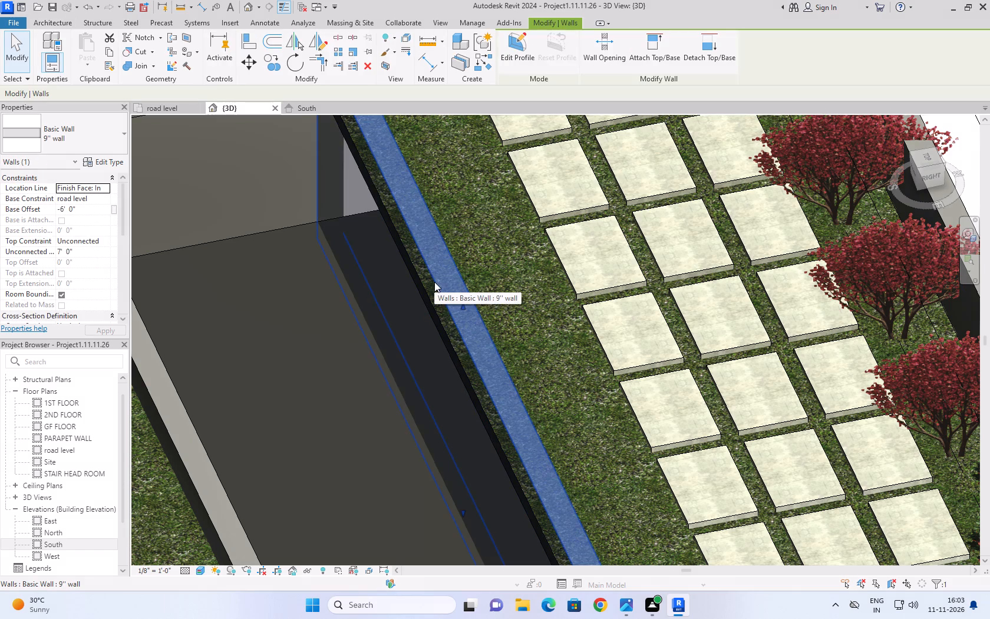
key("Delete")
From the top view, draw a matching 9'' wall along the pool opening's paving-side edge, joining the two short end walls.
scroll(434, 282, "down", 4)
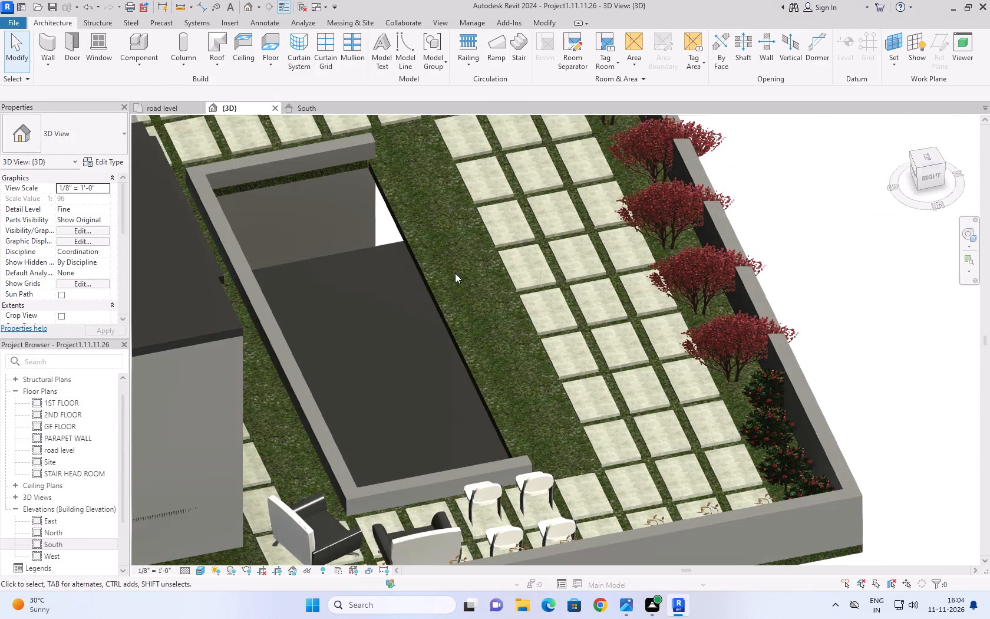
scroll(471, 263, "down", 1)
left_click(929, 157)
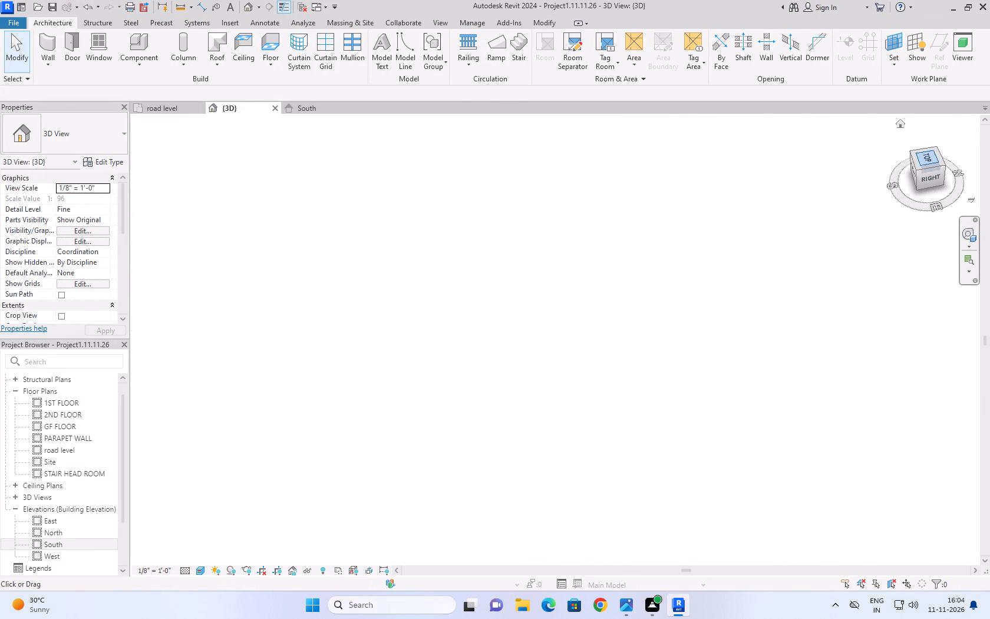
scroll(685, 423, "up", 7)
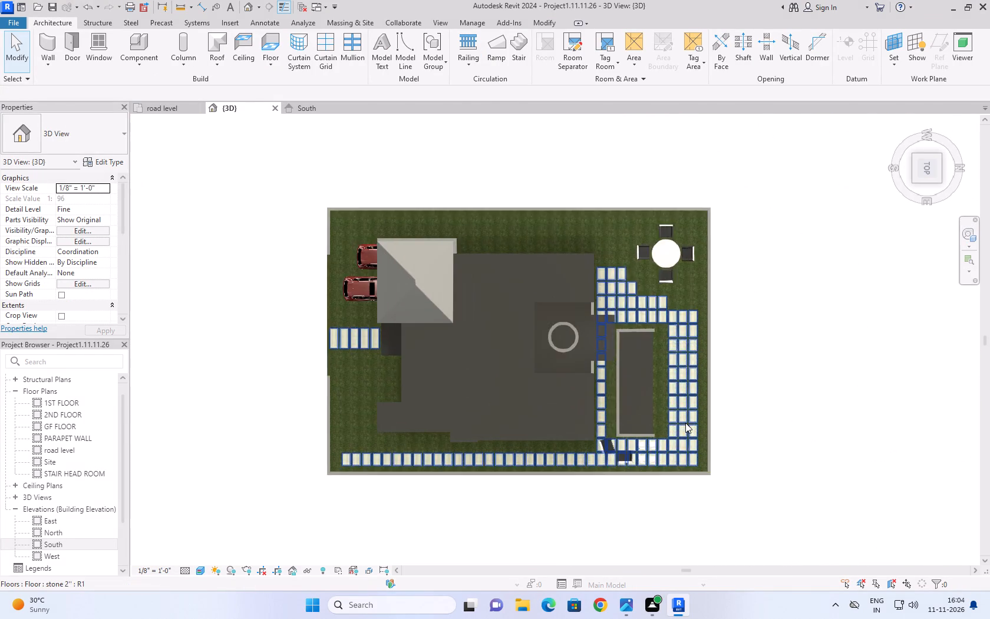
scroll(685, 423, "up", 8)
scroll(587, 396, "down", 4)
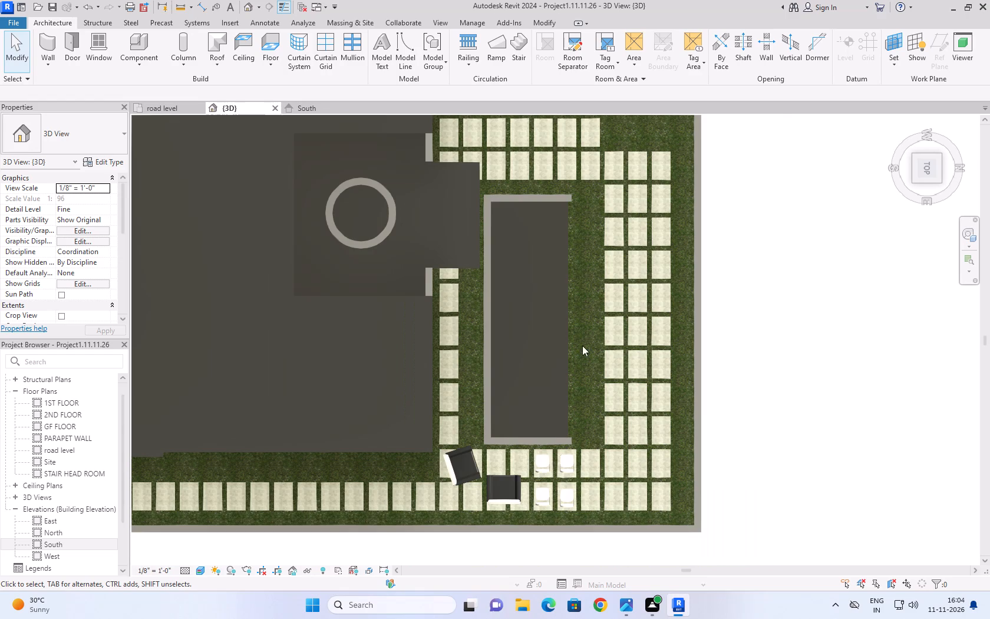
left_click(556, 197)
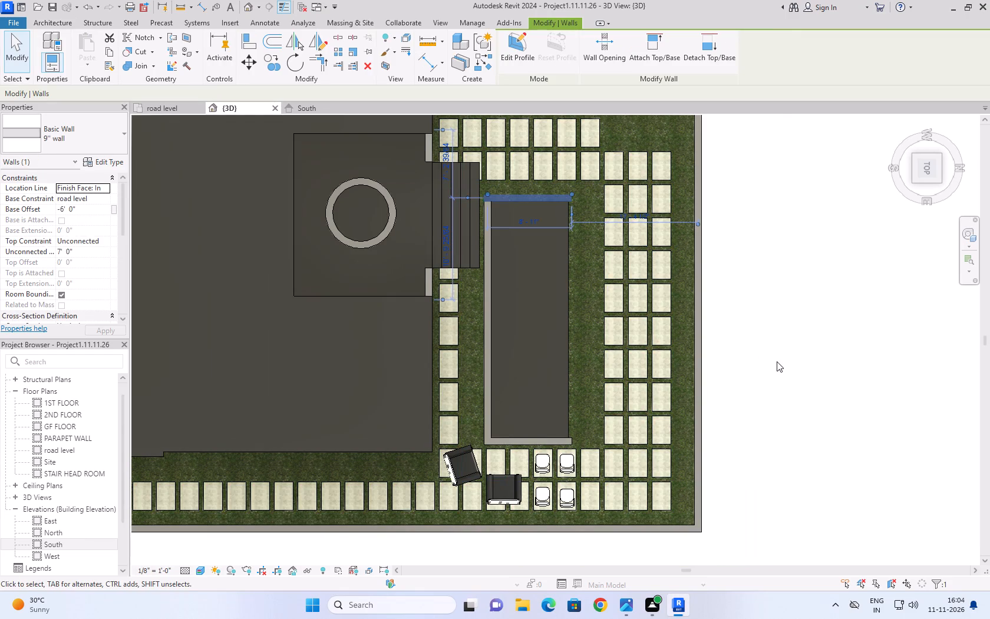
type("CS")
scroll(567, 216, "up", 2)
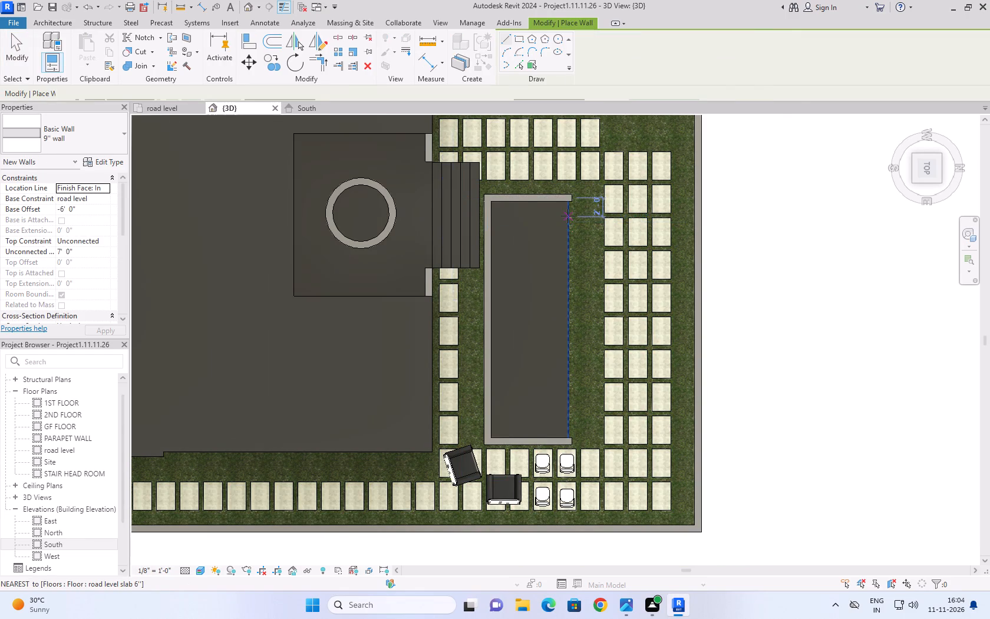
scroll(567, 216, "up", 6)
left_click(569, 172)
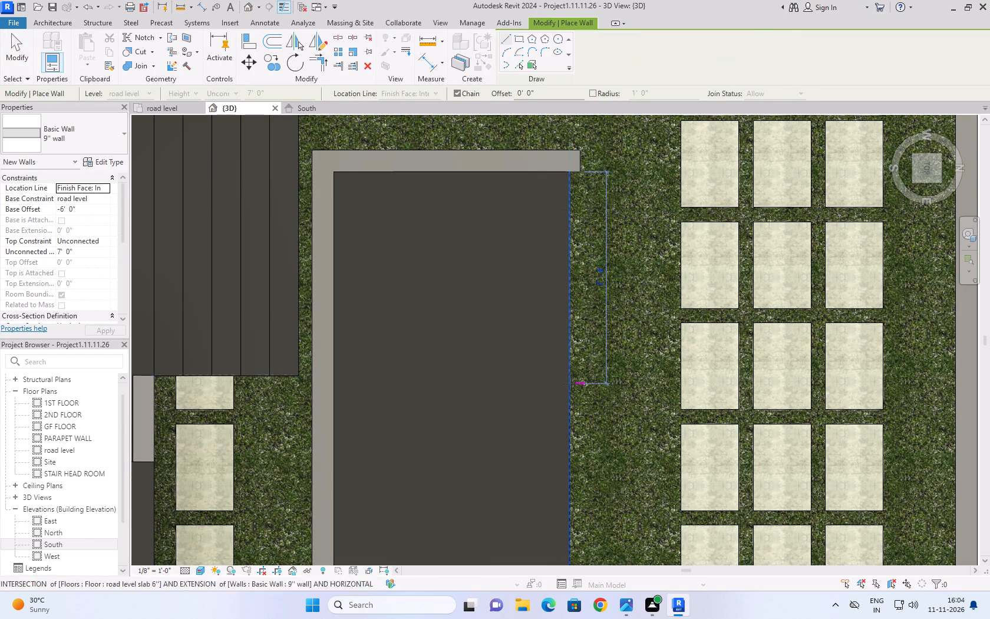
scroll(571, 386, "down", 8)
scroll(566, 513, "down", 4)
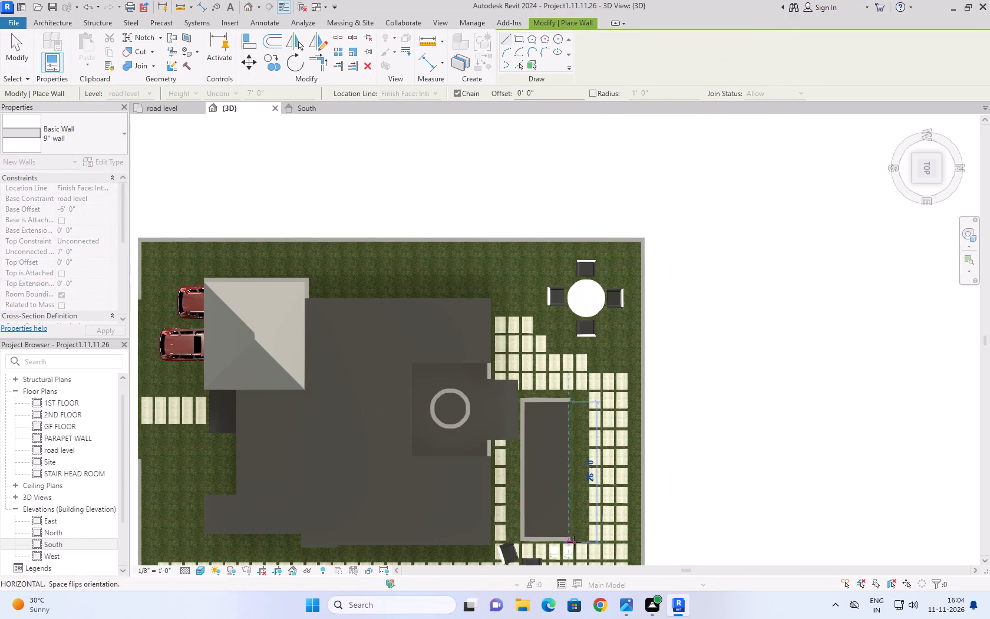
scroll(574, 542, "up", 13)
left_click(540, 506)
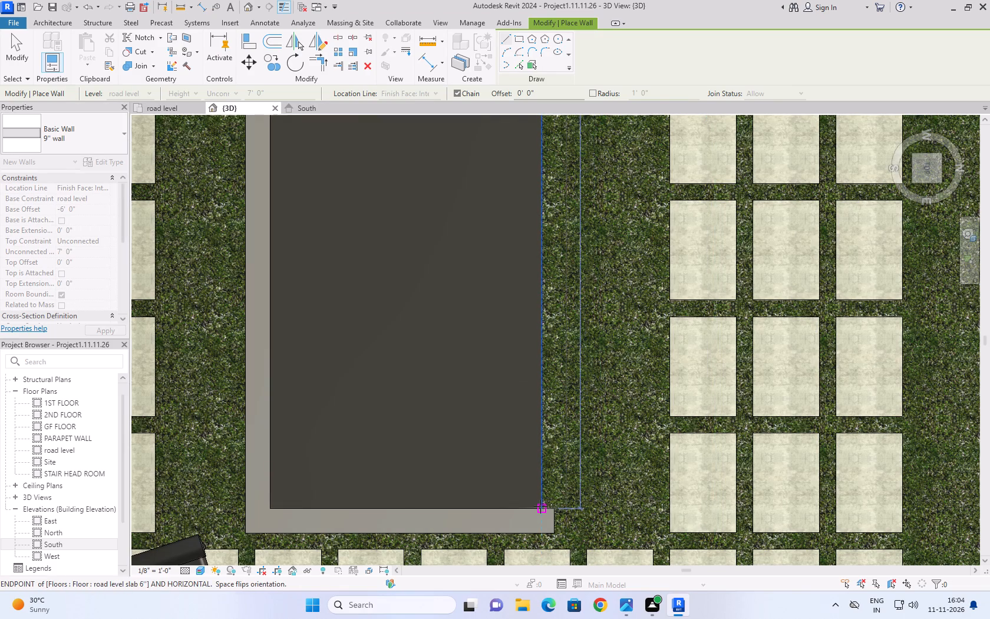
scroll(559, 480, "down", 7)
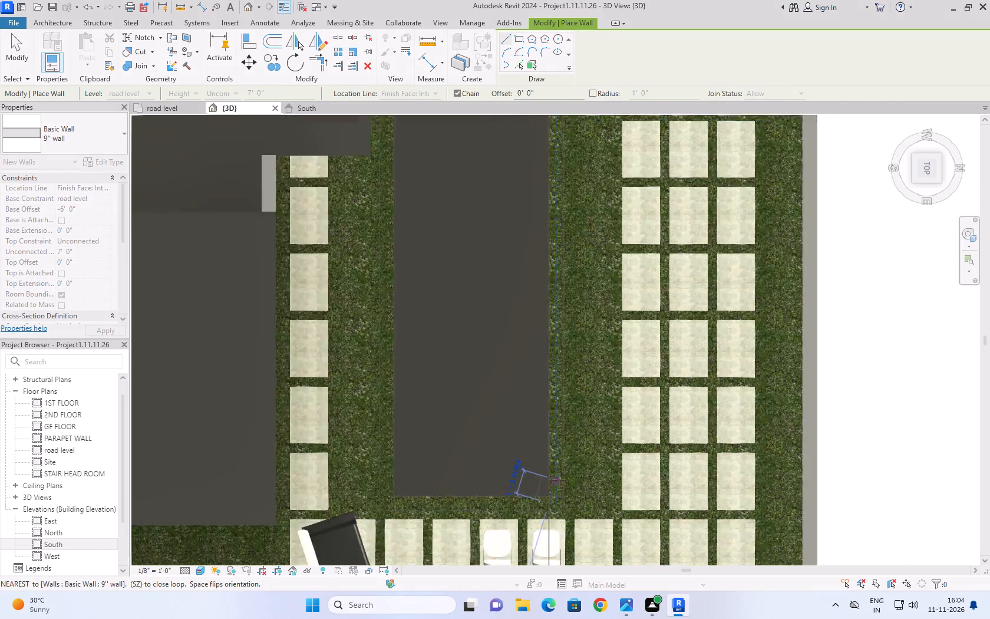
scroll(559, 480, "down", 1)
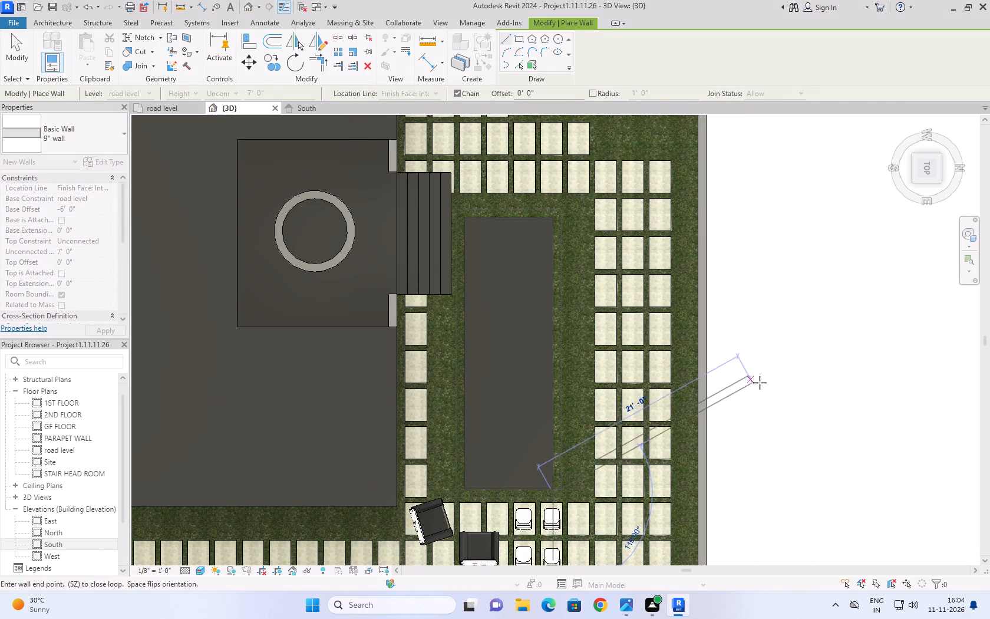
key("Escape")
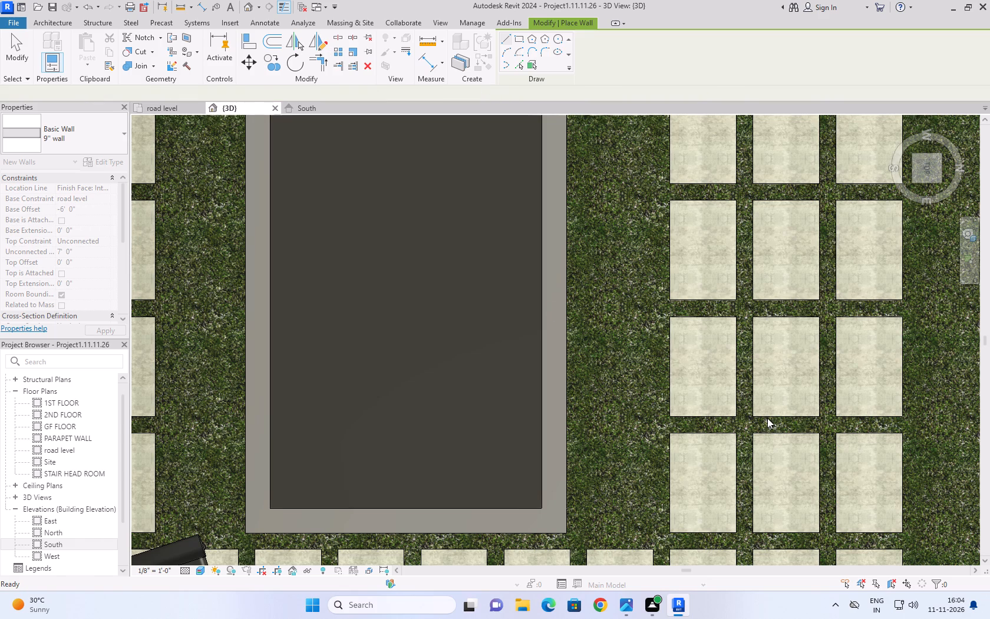
scroll(556, 354, "down", 8)
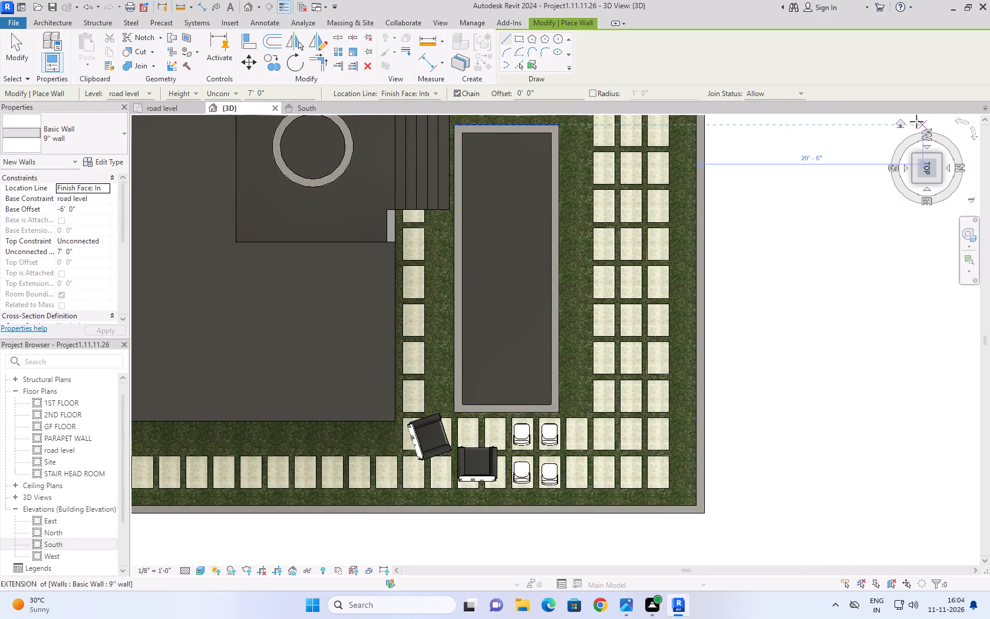
left_click(4, 55)
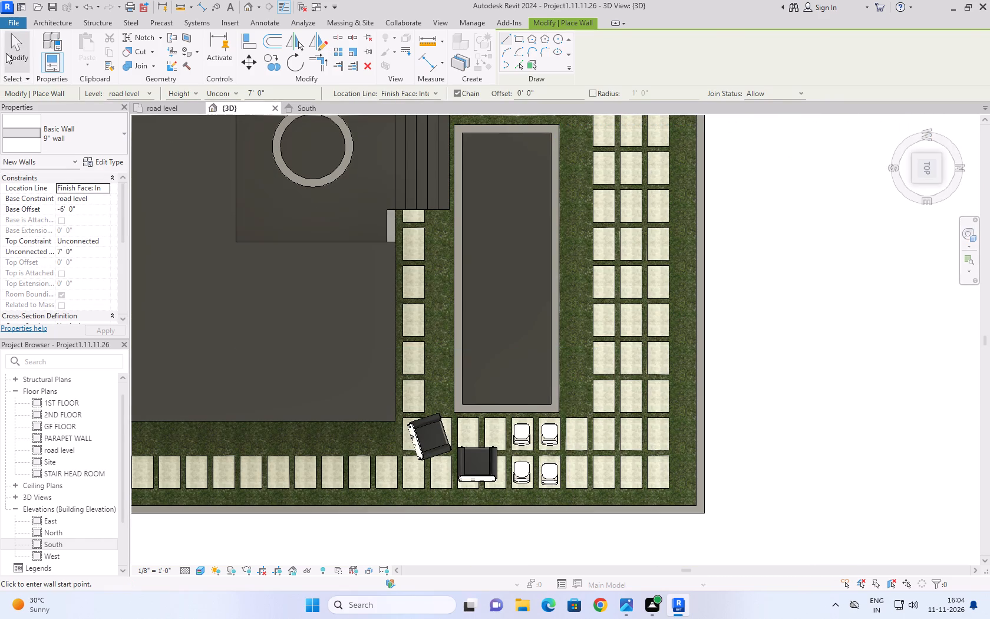
left_click(11, 50)
Nudge the pool's paving-side long 9'' wall inward by about 9'' so it meets the edge of the ground opening.
left_click(899, 127)
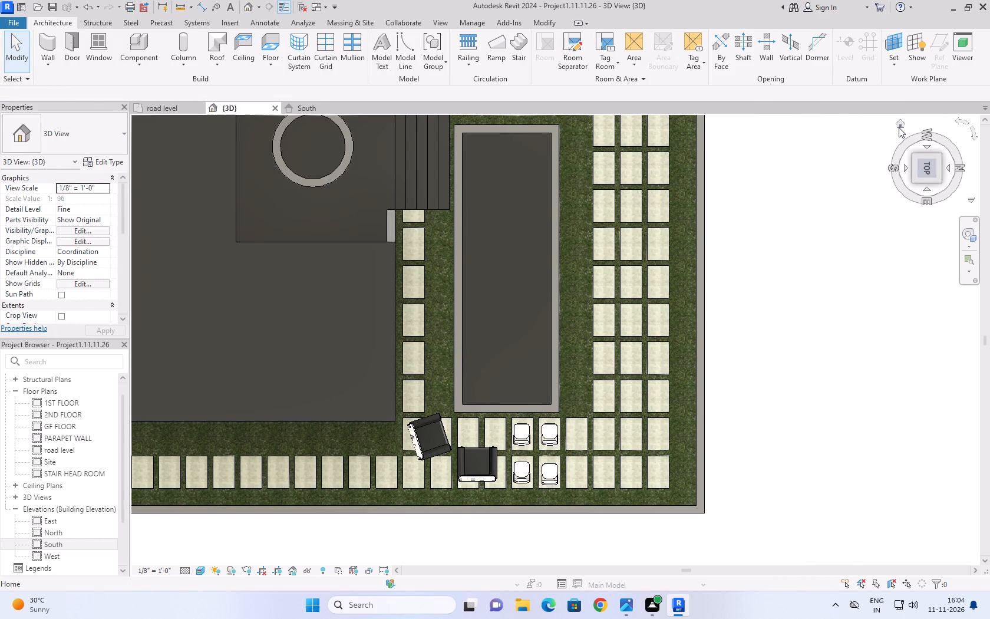
scroll(777, 385, "up", 9)
scroll(808, 321, "up", 4)
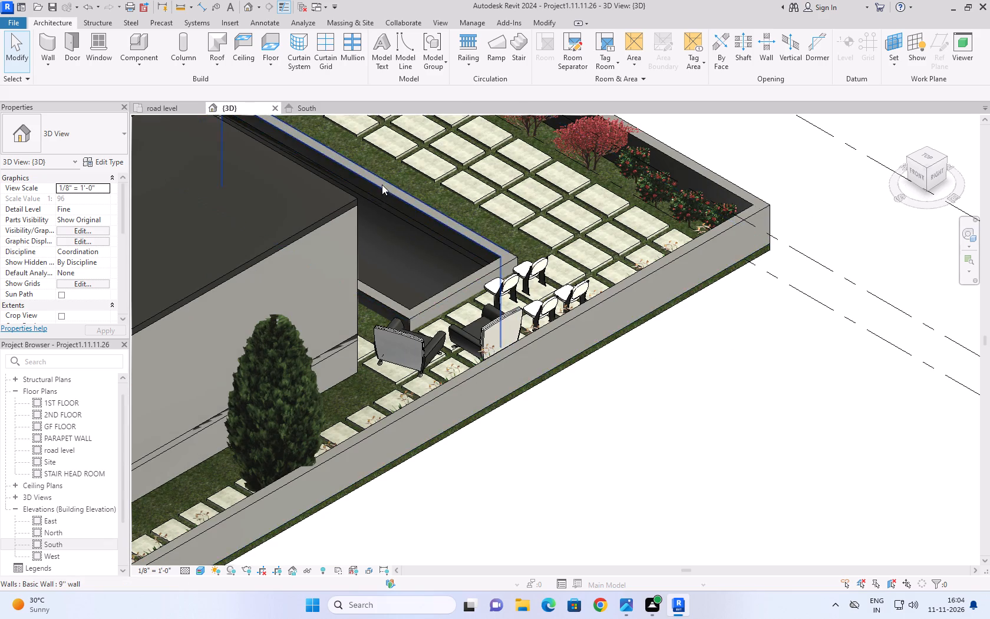
scroll(382, 182, "up", 9)
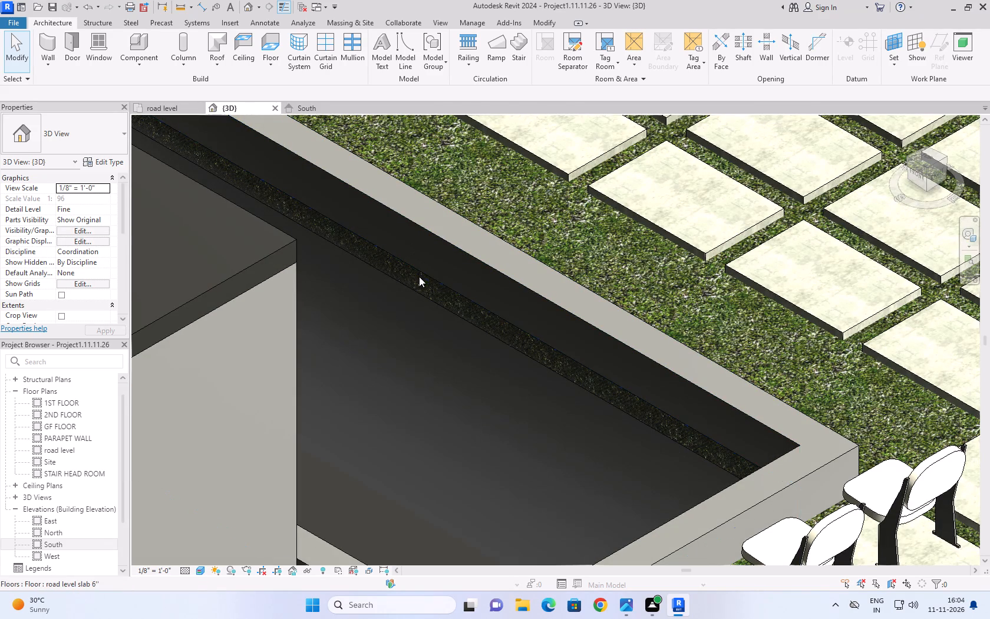
left_click(448, 246)
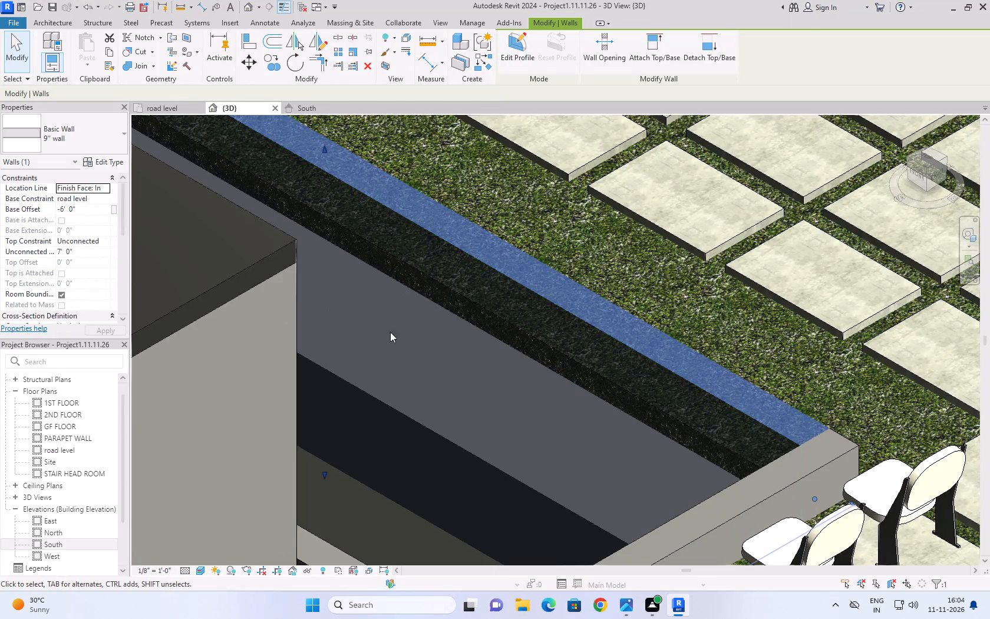
scroll(513, 279, "down", 4)
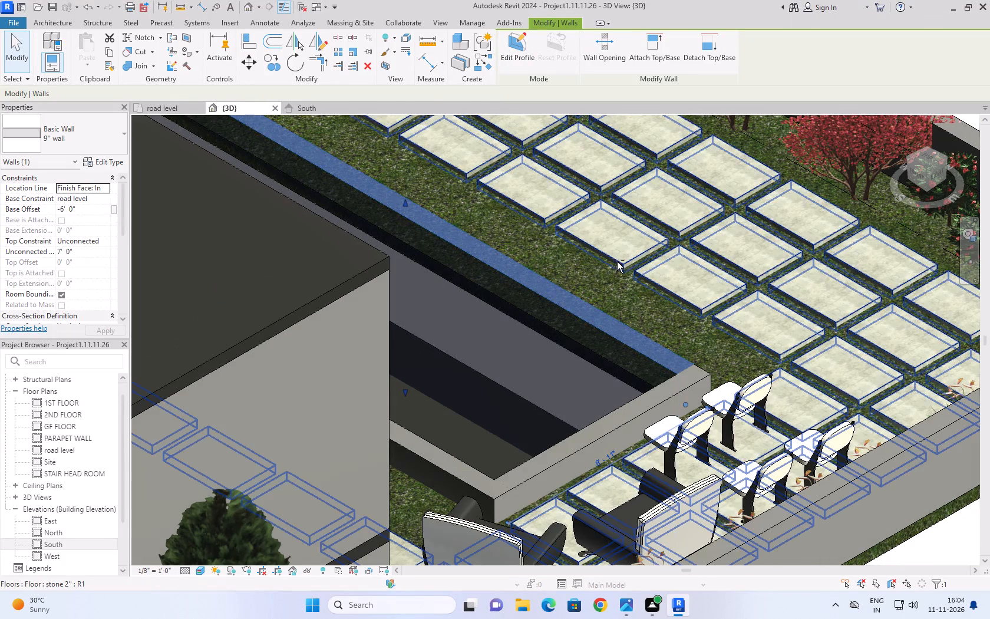
middle_click_drag(617, 262, 506, 304, "shift")
scroll(617, 262, "down", 1, "shift")
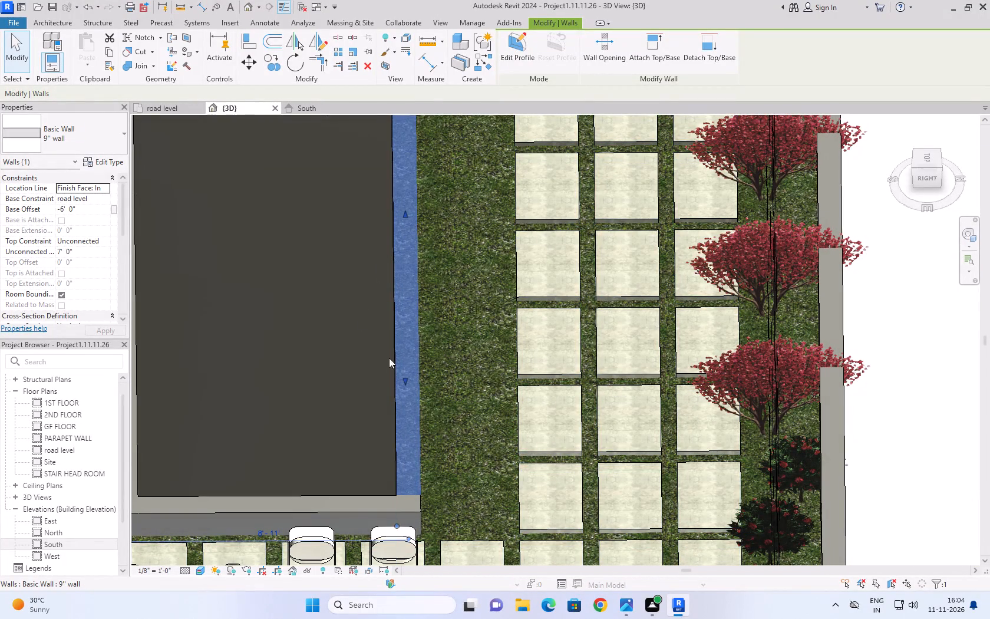
key("Left")
key("Left")
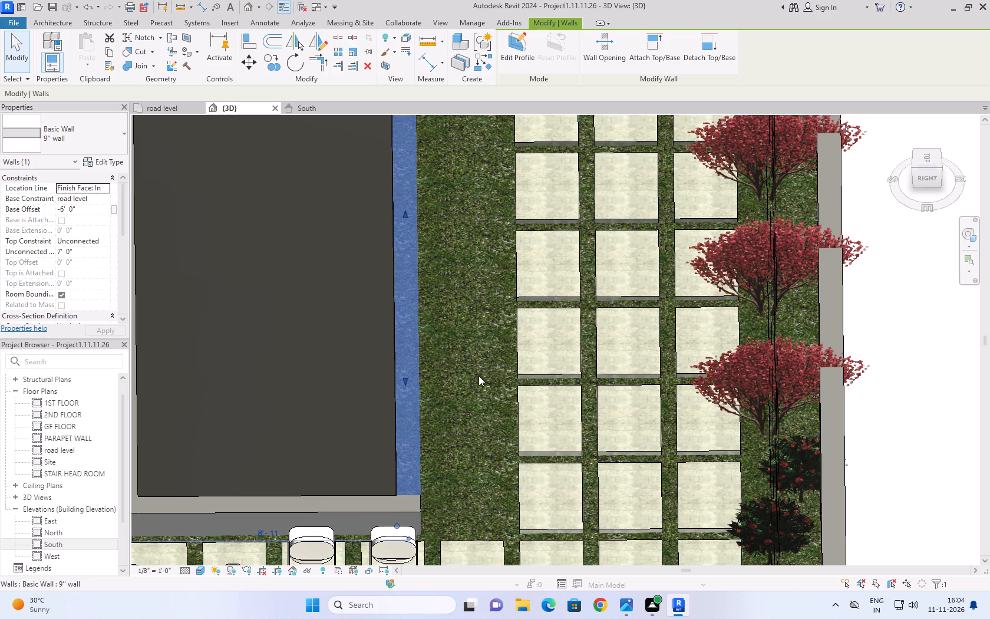
key("Left")
key("Left")
key("Left")
key("Left")
key("Left")
key("Left")
key("Left")
key("Left")
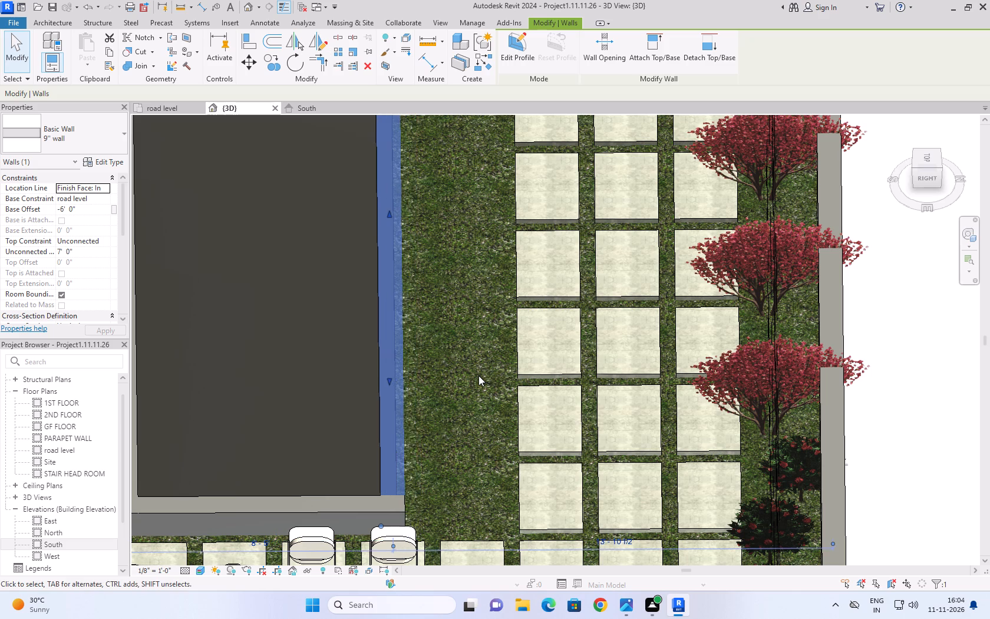
key("Left")
key("Left")
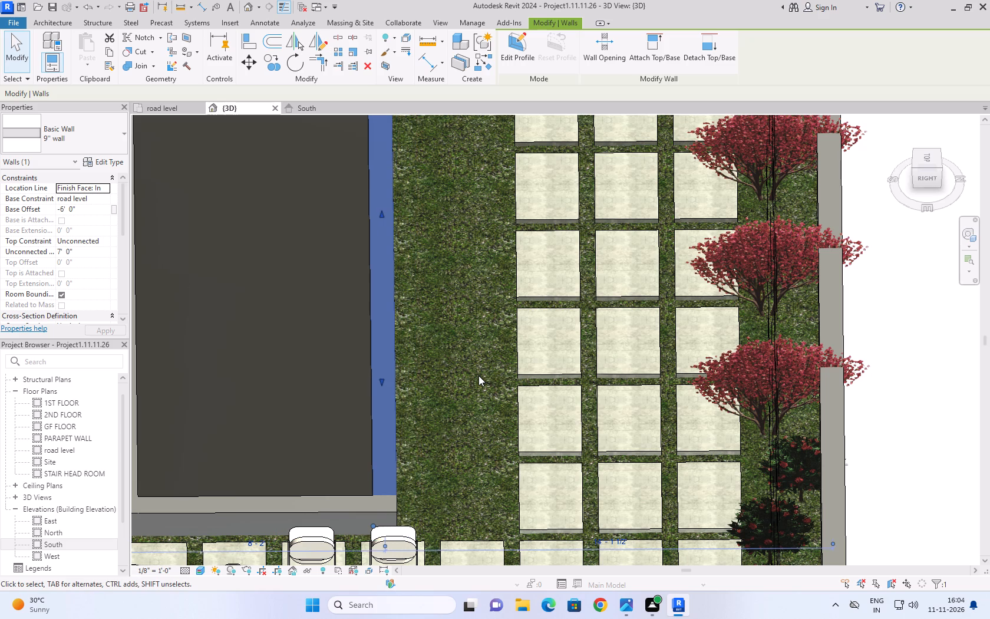
key("Left")
key("Left")
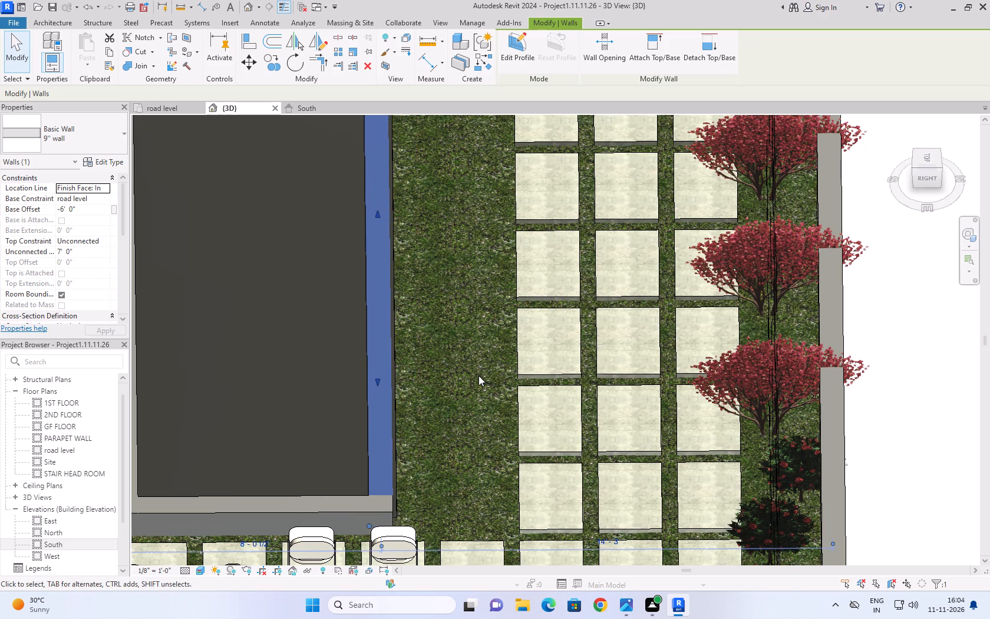
key("Right")
key("Right")
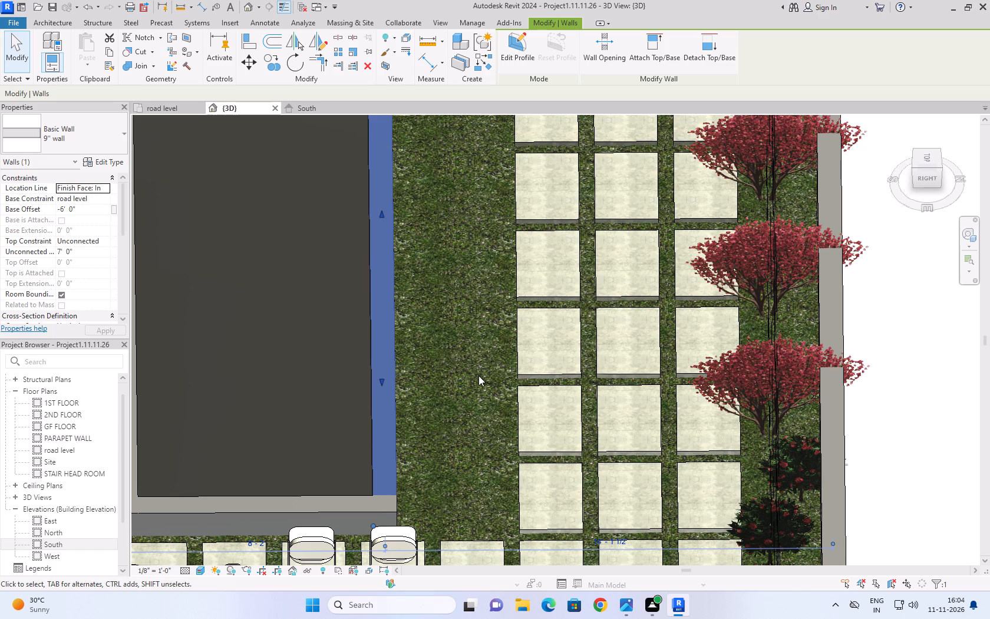
left_click(903, 347)
From the top view, nudge the pool's short end 9'' wall opposite the chairs inward toward the pool.
scroll(757, 335, "down", 8)
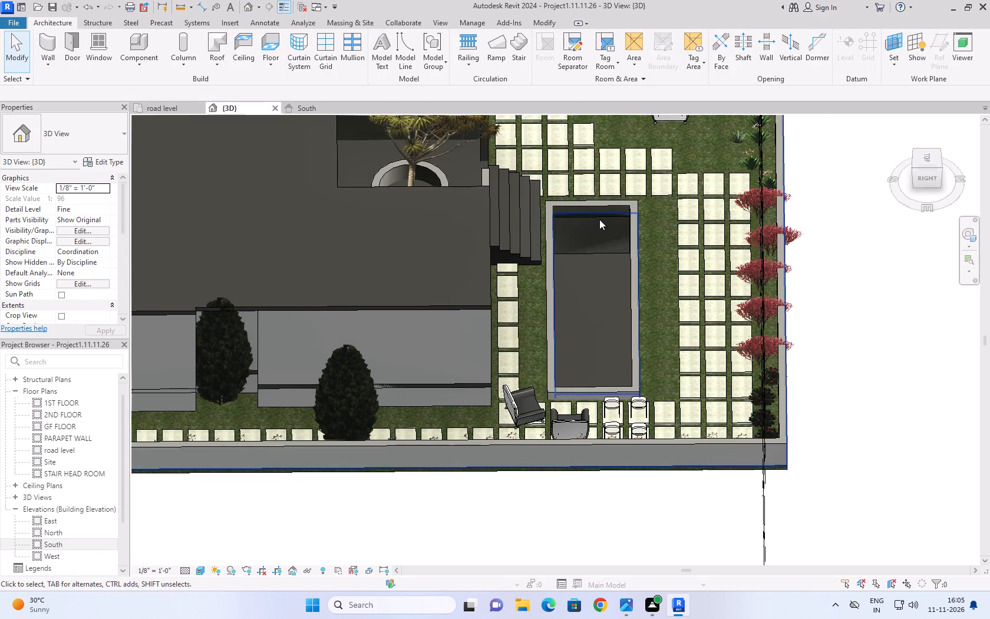
left_click(924, 158)
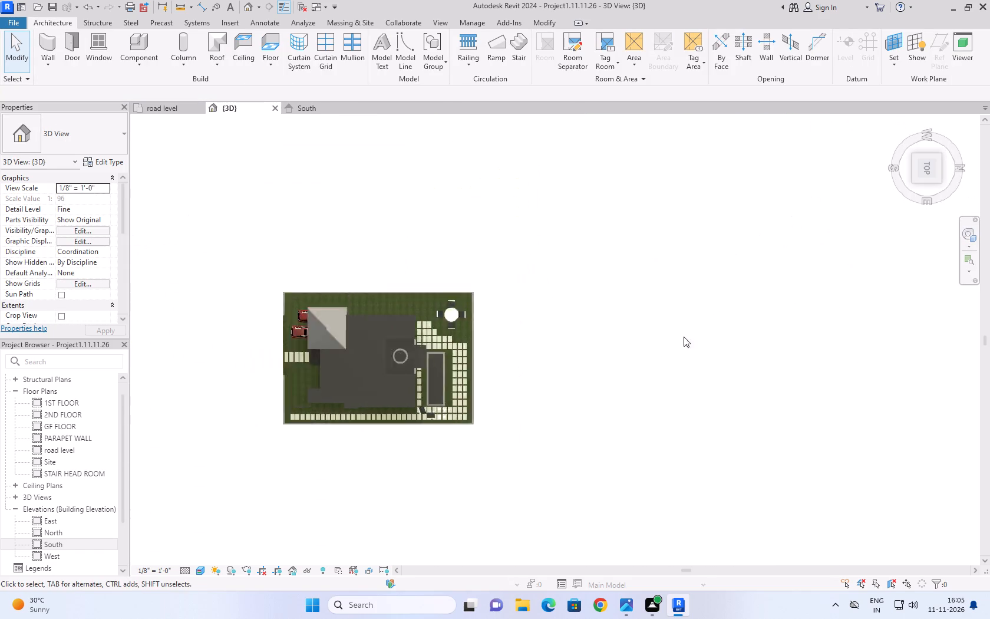
scroll(676, 407, "up", 15)
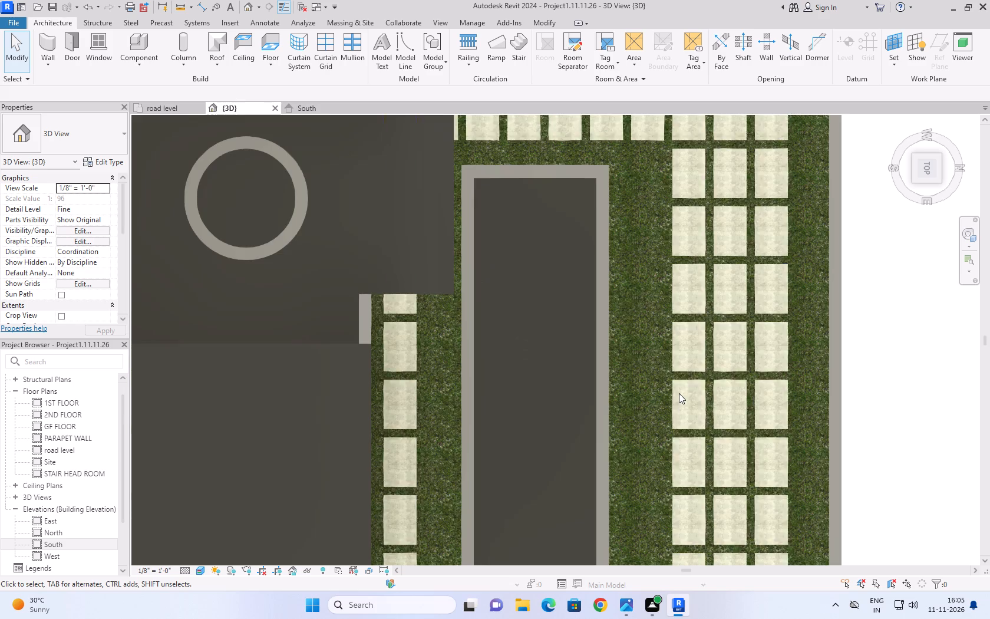
left_click(546, 172)
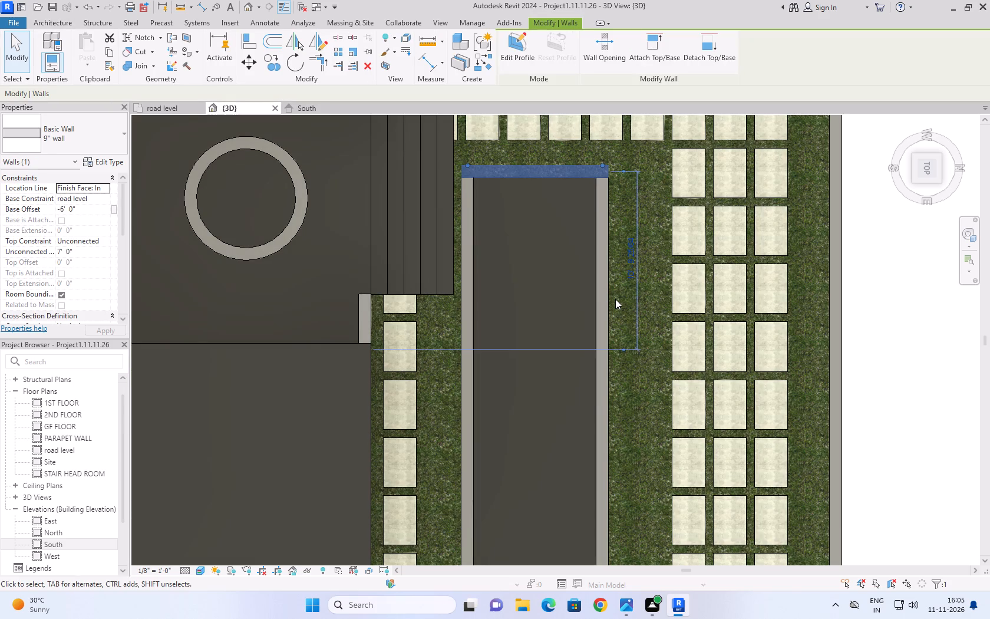
key("Down")
key("Down")
key("Down")
key("Down")
key("Down")
key("Down")
key("Down")
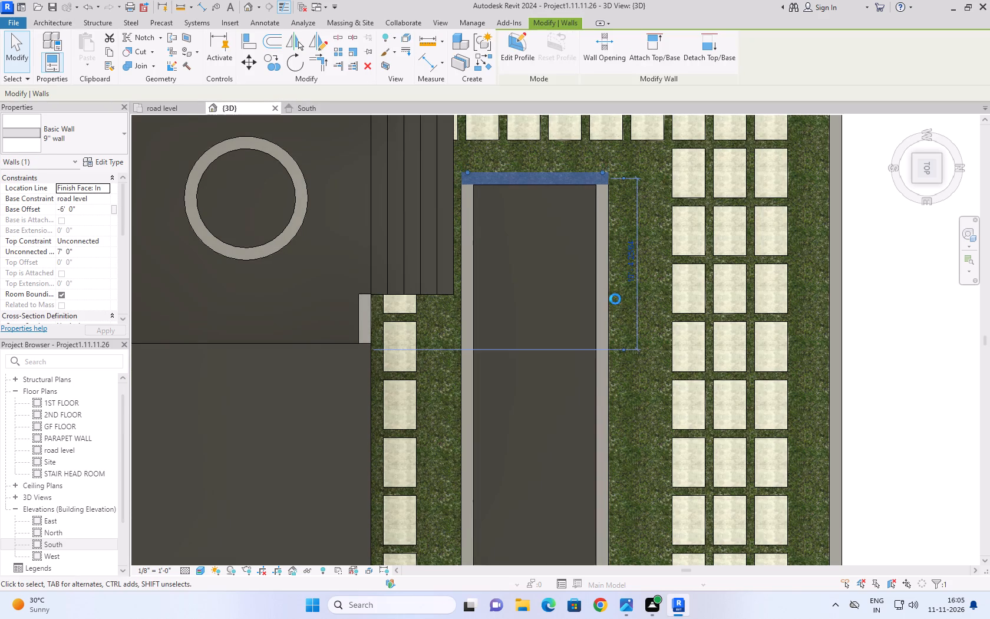
key("Down")
key("Down")
key("Down")
key("Down")
key("Down")
key("Down")
key("Down")
key("Down")
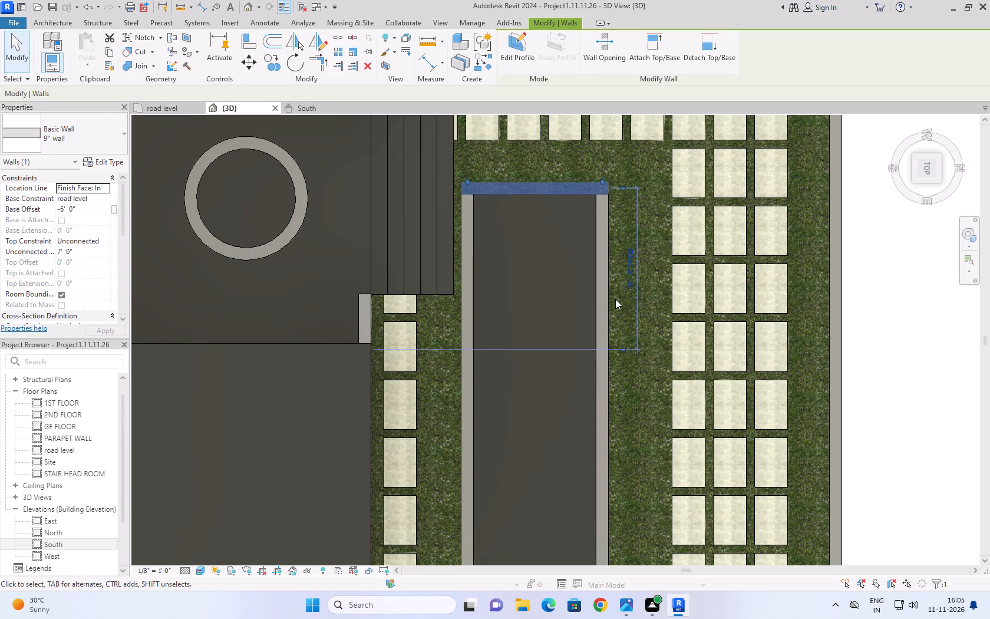
key("Down")
key("Down")
key("Down")
key("Down")
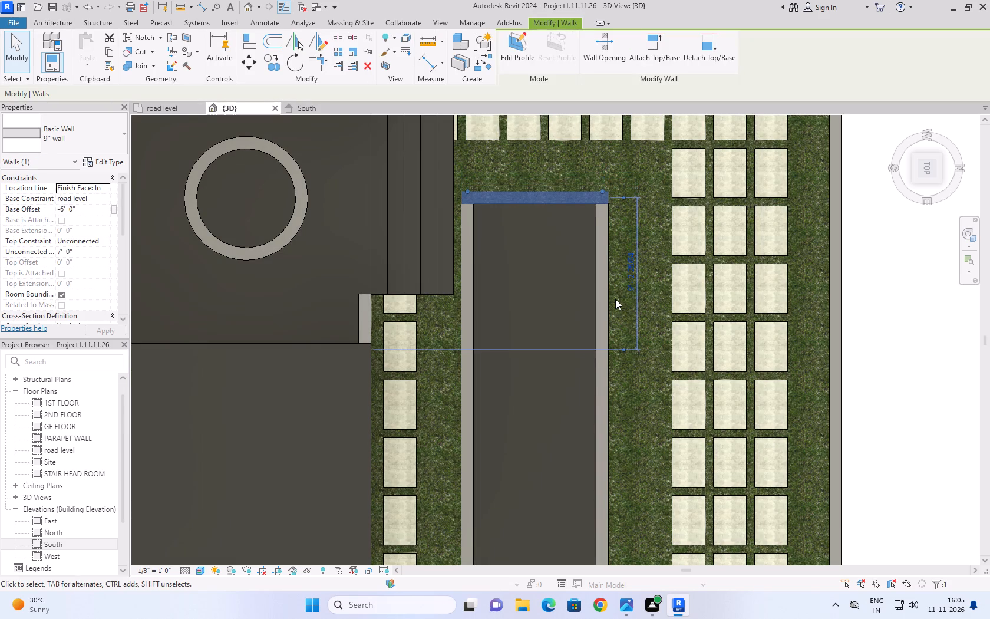
Undo the last few inward nudges of the short end wall opposite the chairs.
key("ctrl+z")
key("ctrl+z")
key("ctrl+z")
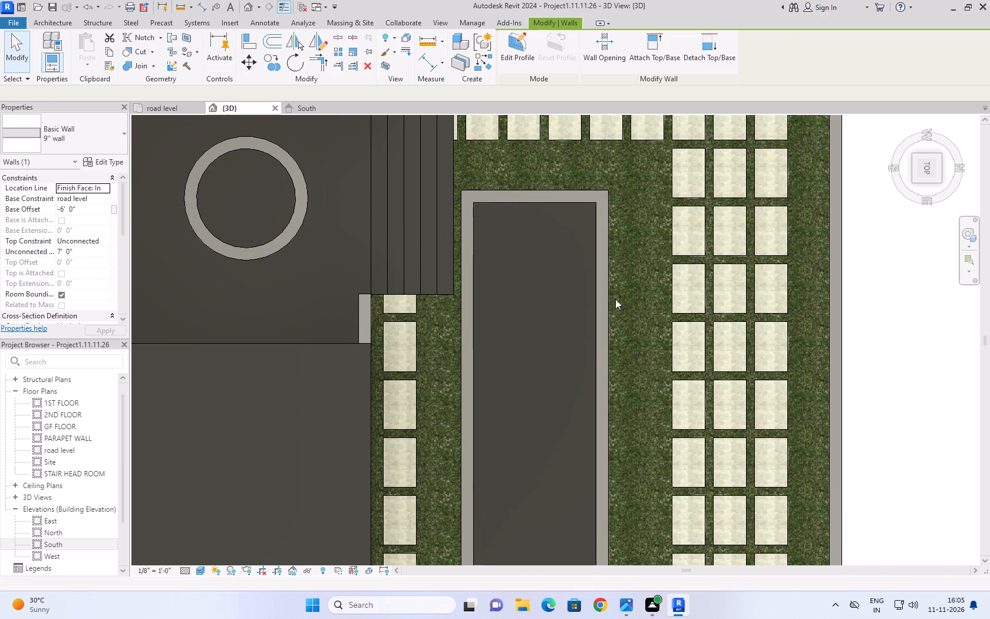
key("ctrl+z")
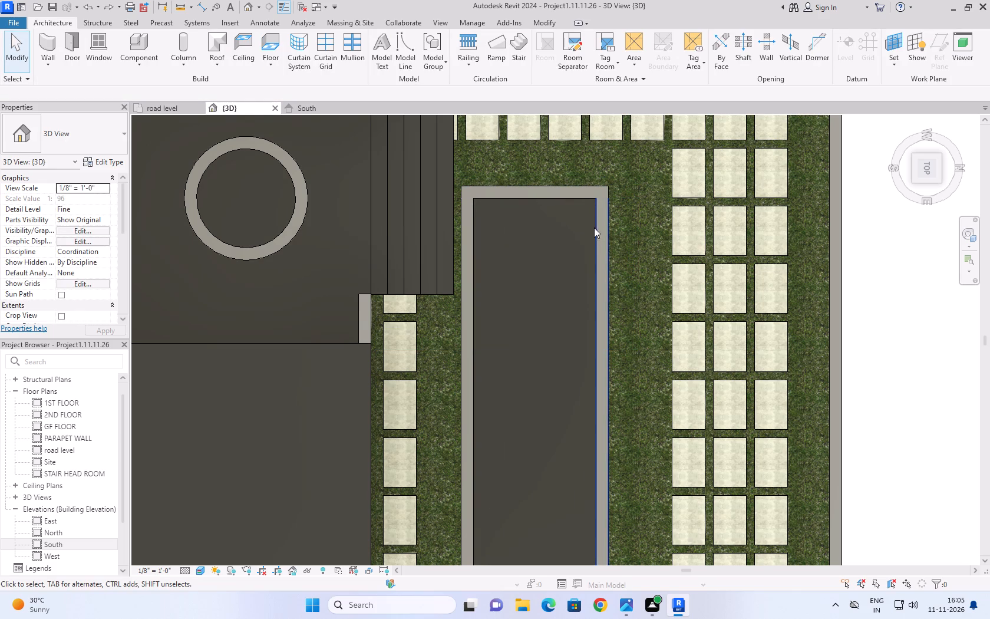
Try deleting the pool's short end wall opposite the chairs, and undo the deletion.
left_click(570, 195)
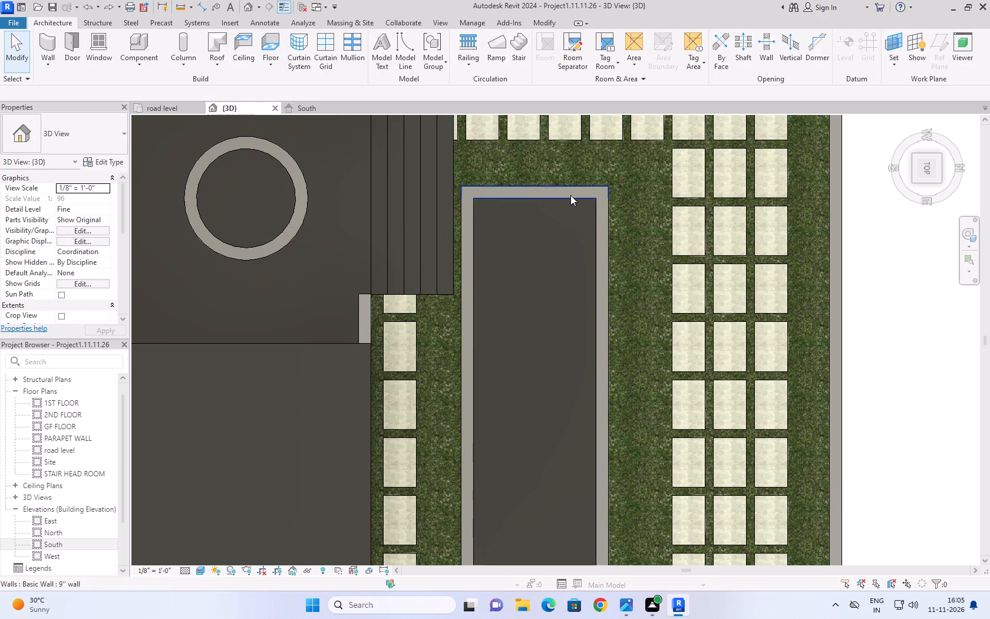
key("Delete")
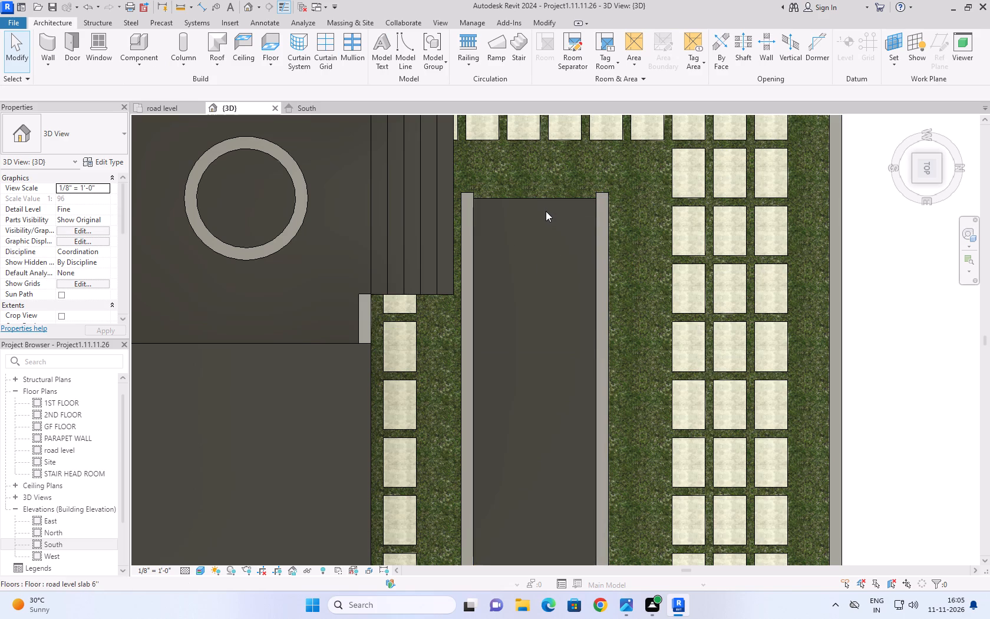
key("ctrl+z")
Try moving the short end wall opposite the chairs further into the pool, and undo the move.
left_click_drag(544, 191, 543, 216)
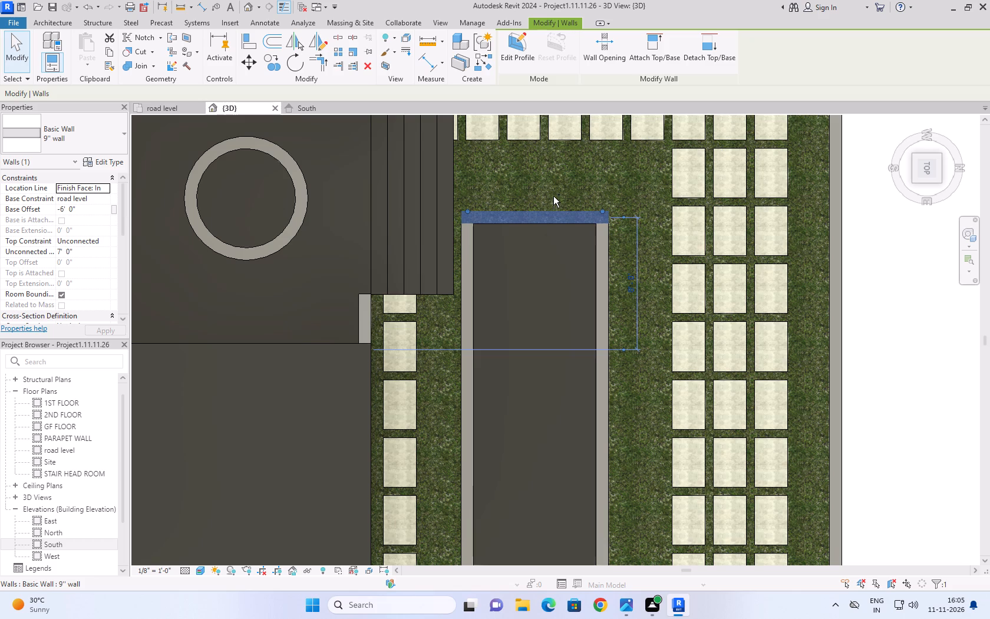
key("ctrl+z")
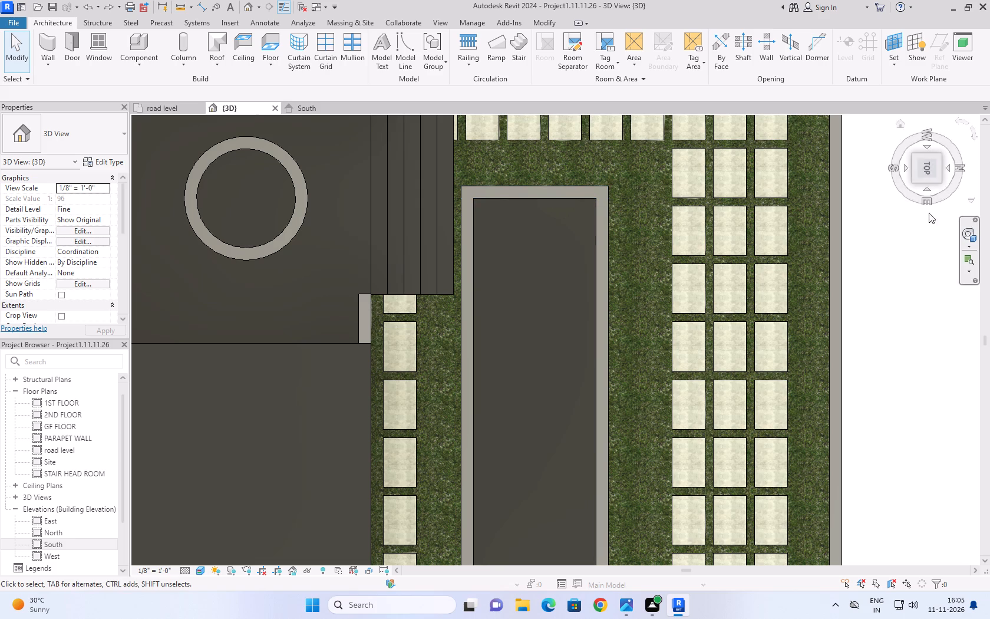
Examine from below the ground how the pool's bottom slab lines up with the repositioned 9'' walls.
left_click(896, 125)
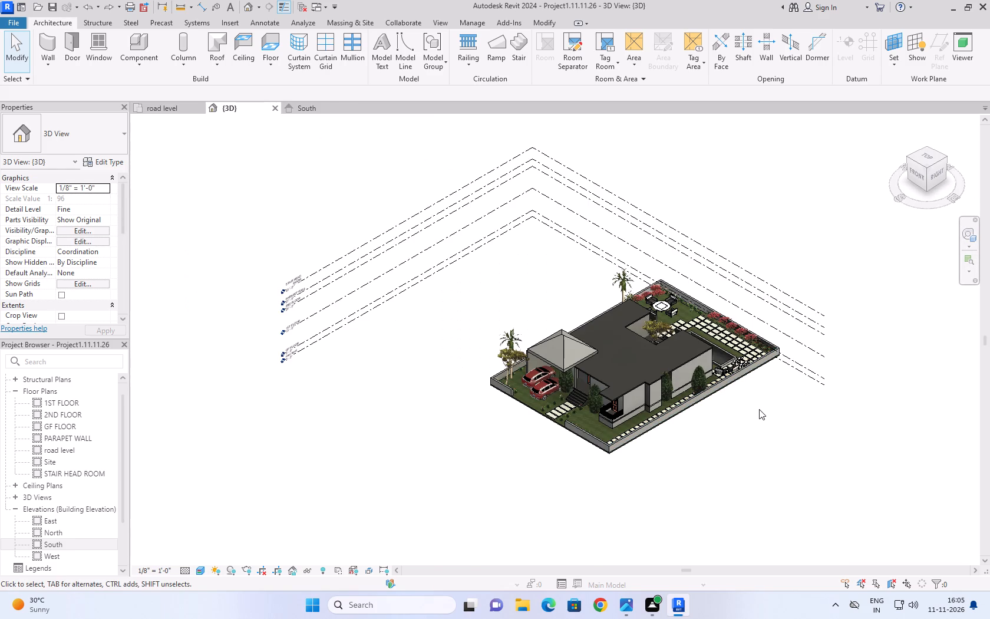
middle_click_drag(759, 409, 651, 313, "shift")
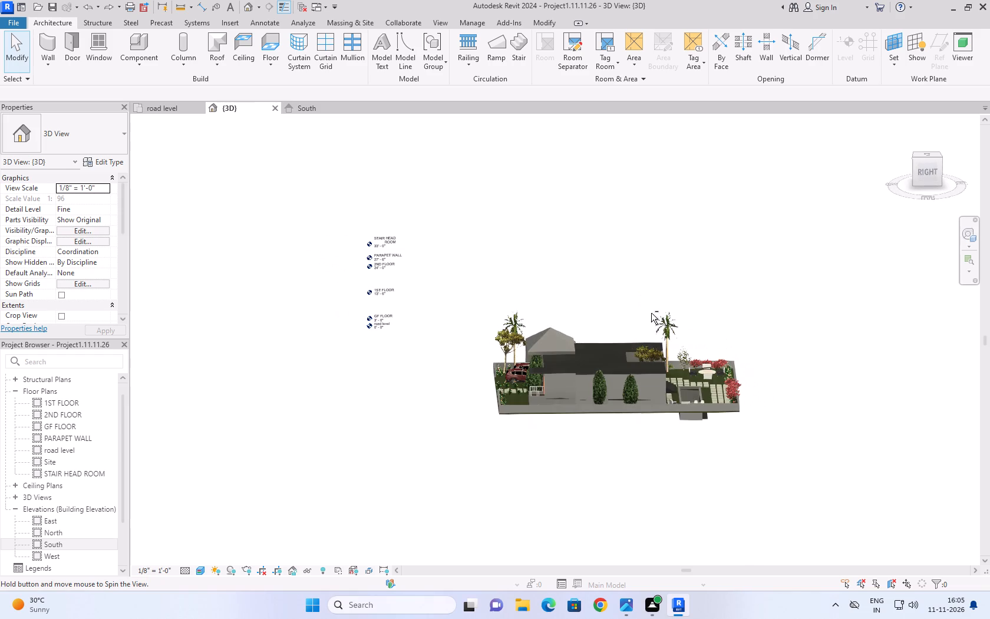
scroll(725, 446, "up", 7)
middle_click_drag(676, 427, 645, 357, "shift")
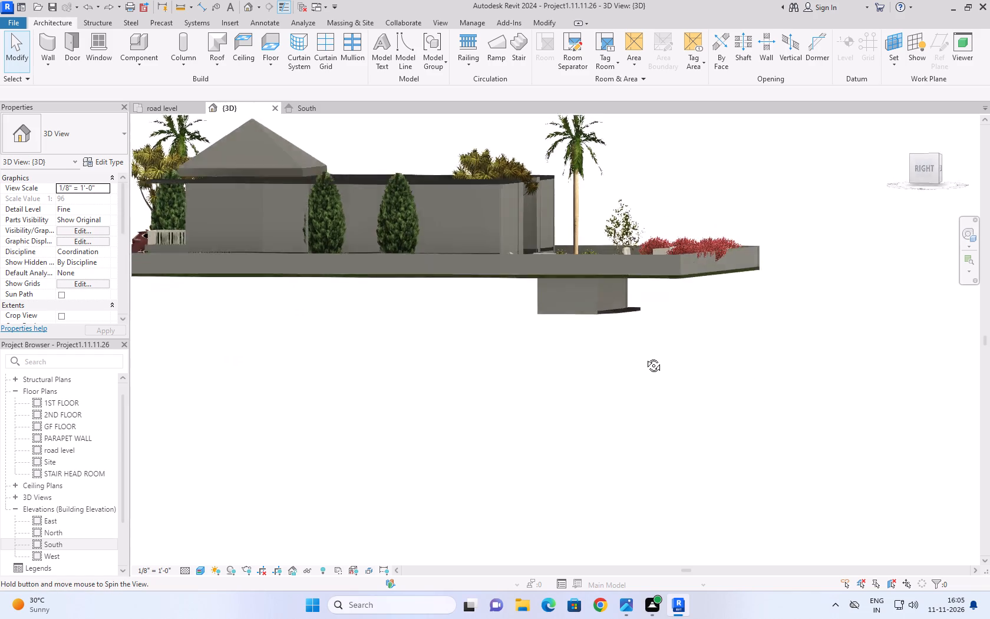
middle_click_drag(645, 357, 627, 242, "shift")
scroll(602, 339, "up", 1)
middle_click_drag(602, 339, 602, 364)
scroll(602, 348, "down", 1)
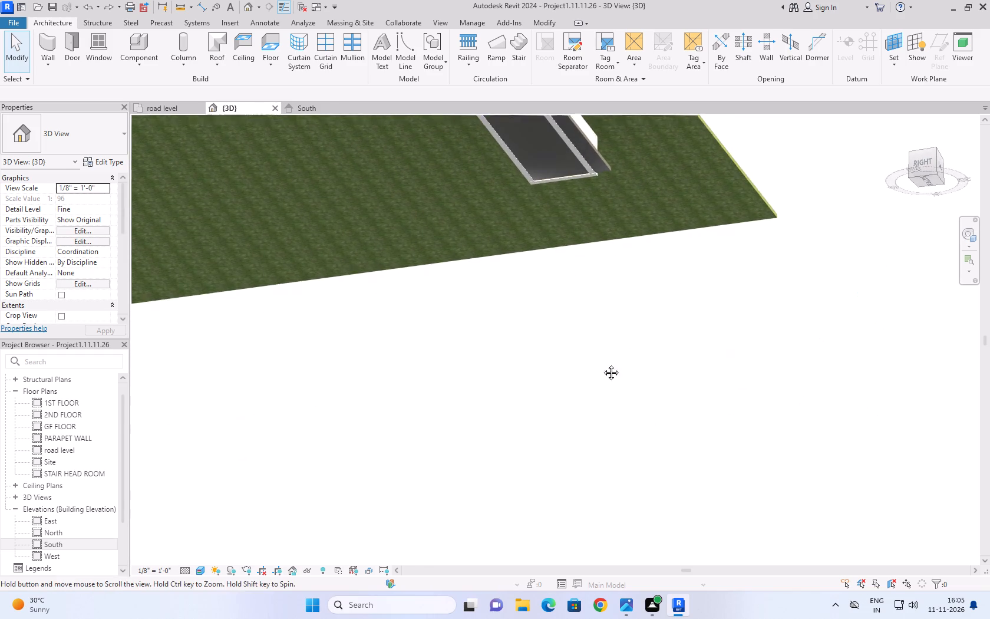
middle_click_drag(602, 364, 602, 491)
middle_click_drag(595, 483, 632, 387, "shift")
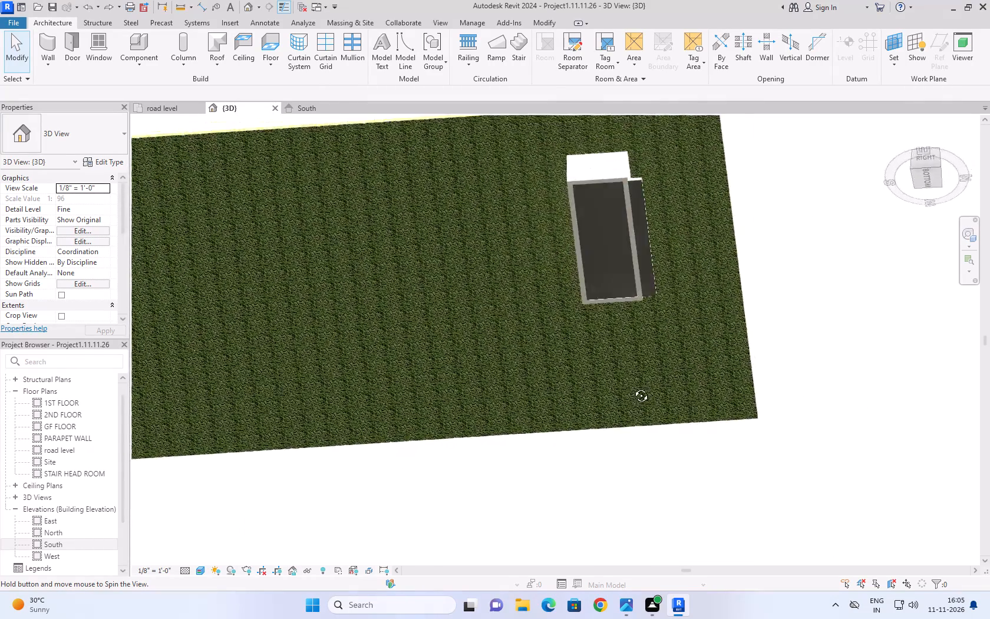
middle_click_drag(632, 387, 643, 396, "shift")
scroll(627, 215, "up", 8)
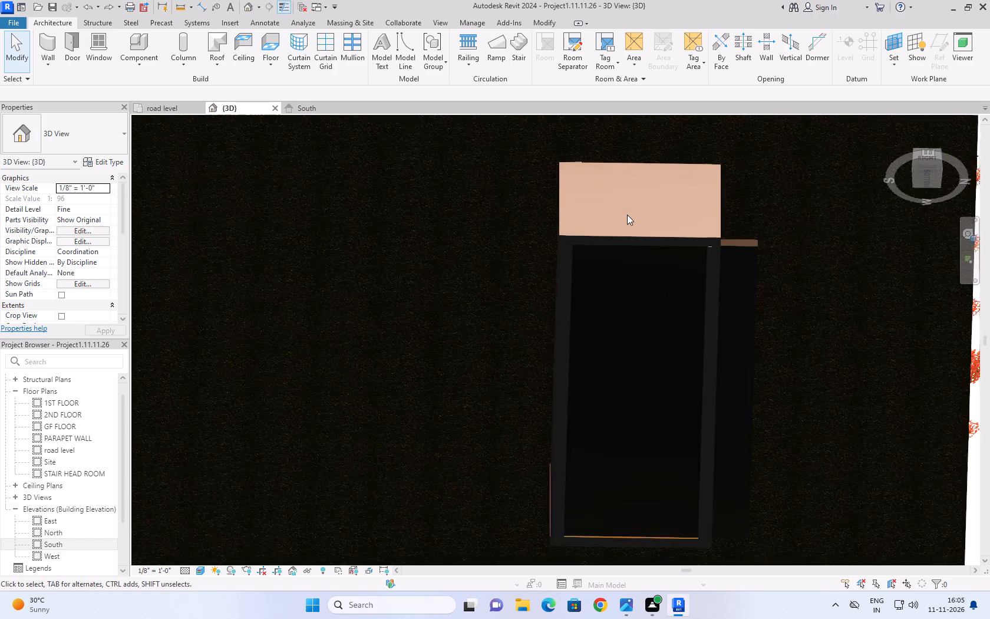
middle_click_drag(639, 207, 641, 275, "shift")
scroll(643, 245, "down", 5, "shift")
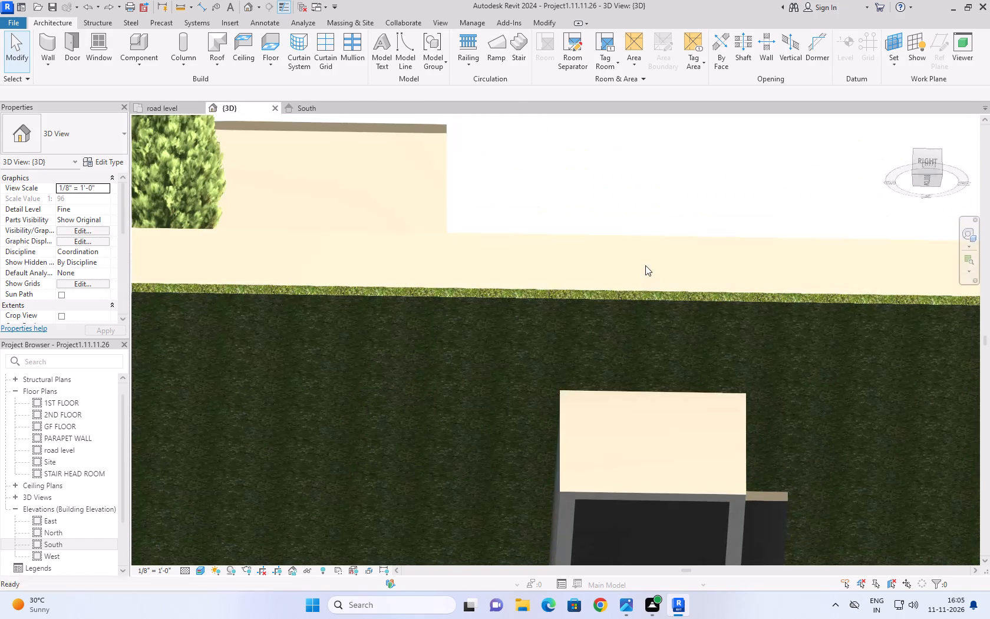
scroll(645, 265, "down", 2, "shift")
scroll(645, 264, "down", 4)
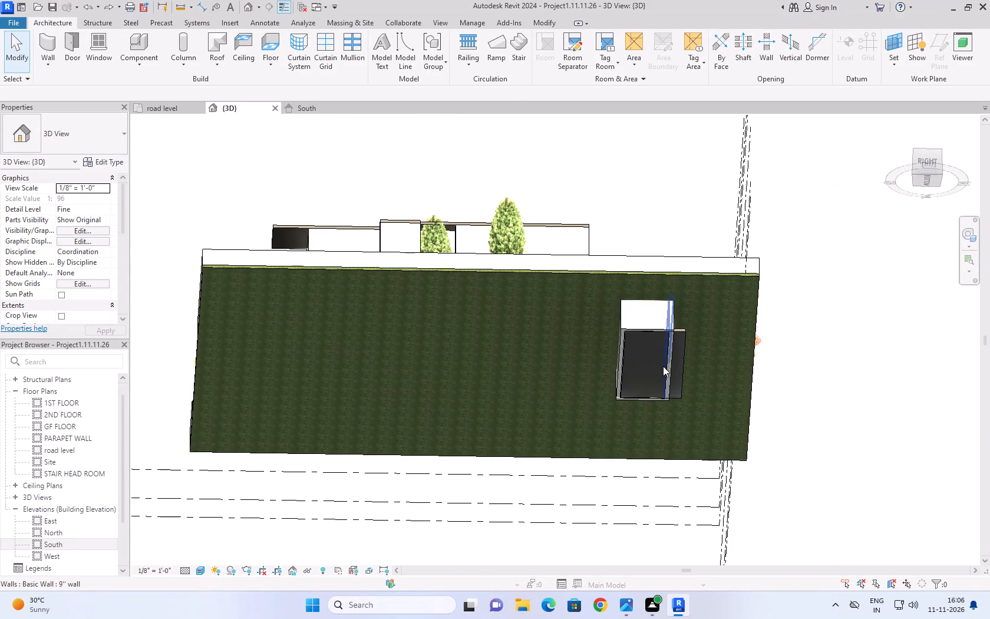
Edit the pool's 6'' bottom slab boundary, moving both long edges to the outer faces of the long 9'' walls.
left_click(682, 332)
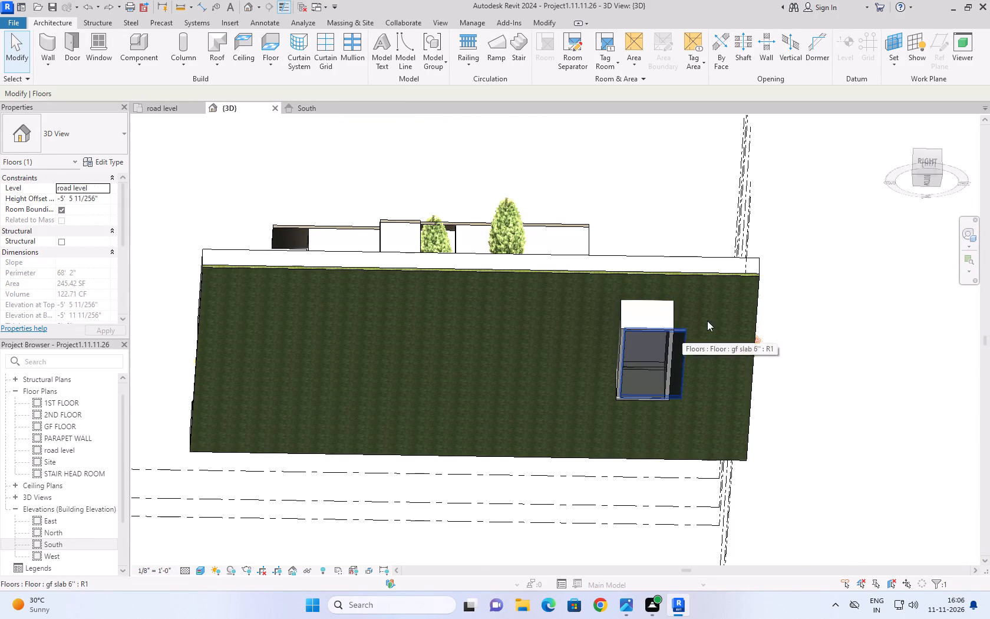
left_click(902, 124)
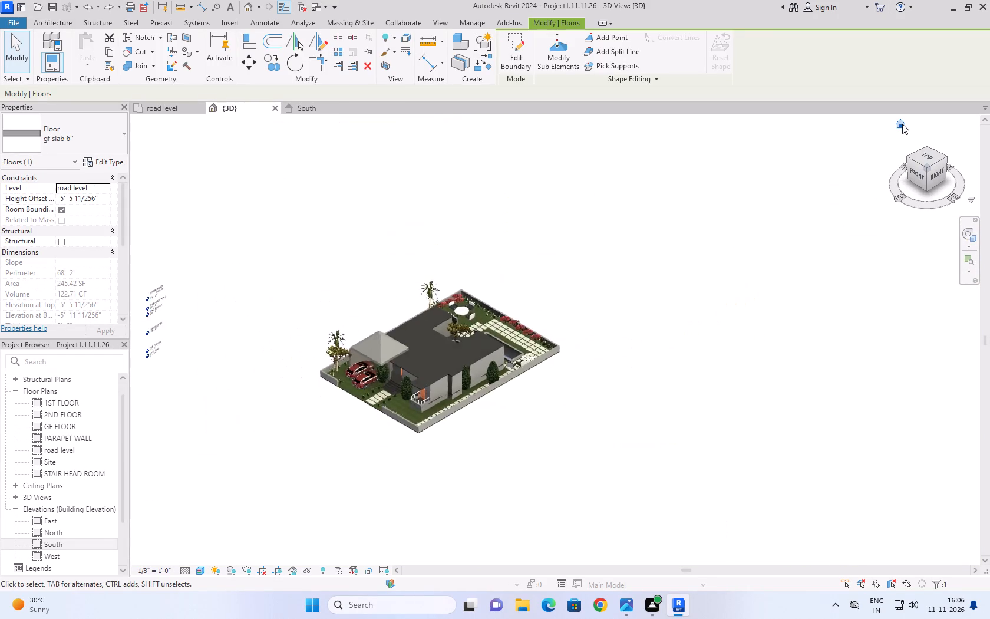
left_click(928, 157)
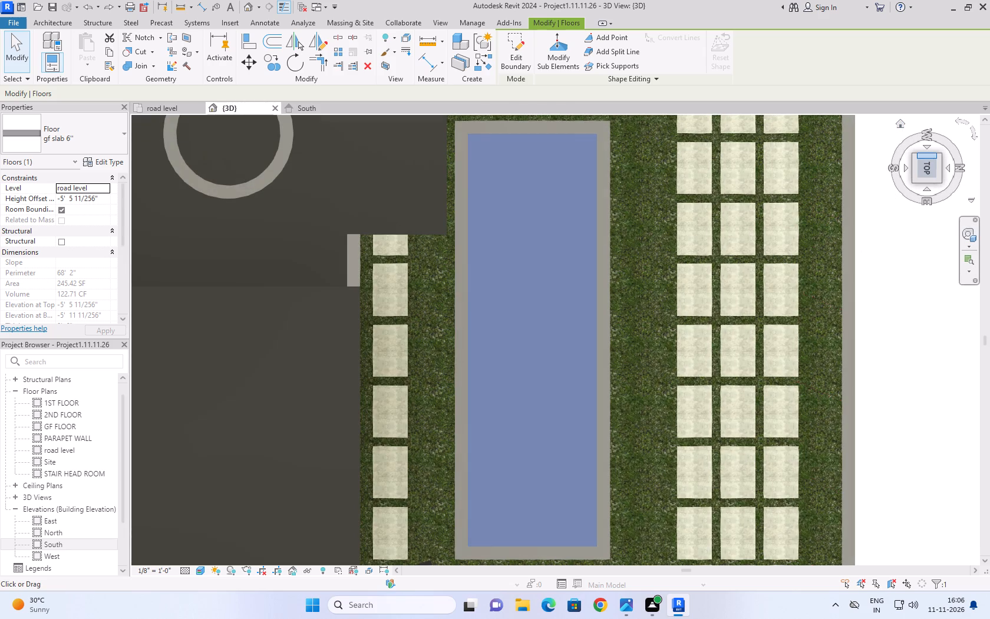
left_click(521, 64)
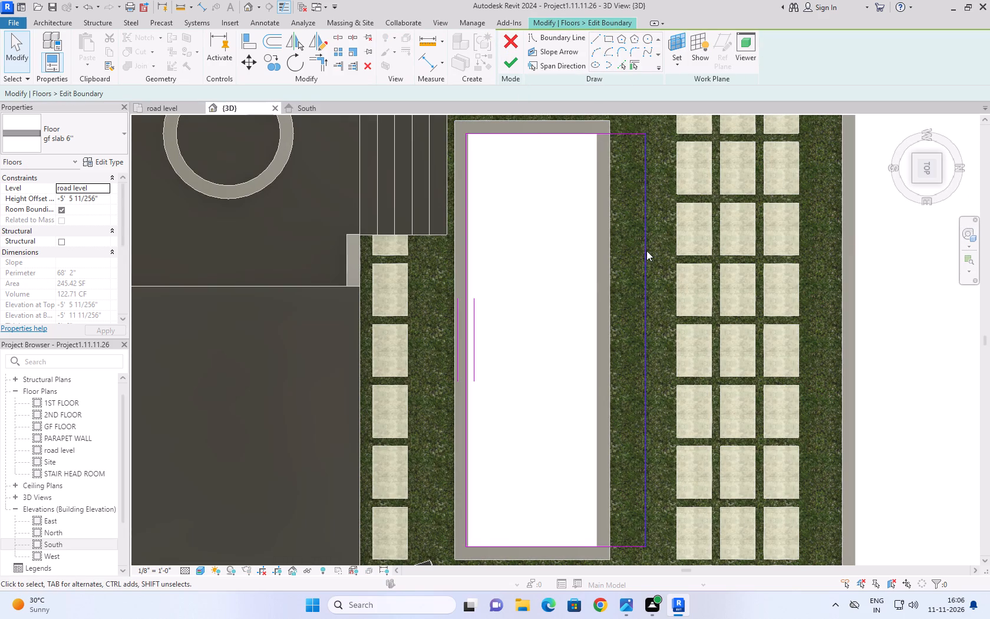
scroll(561, 323, "down", 1)
scroll(483, 351, "up", 1)
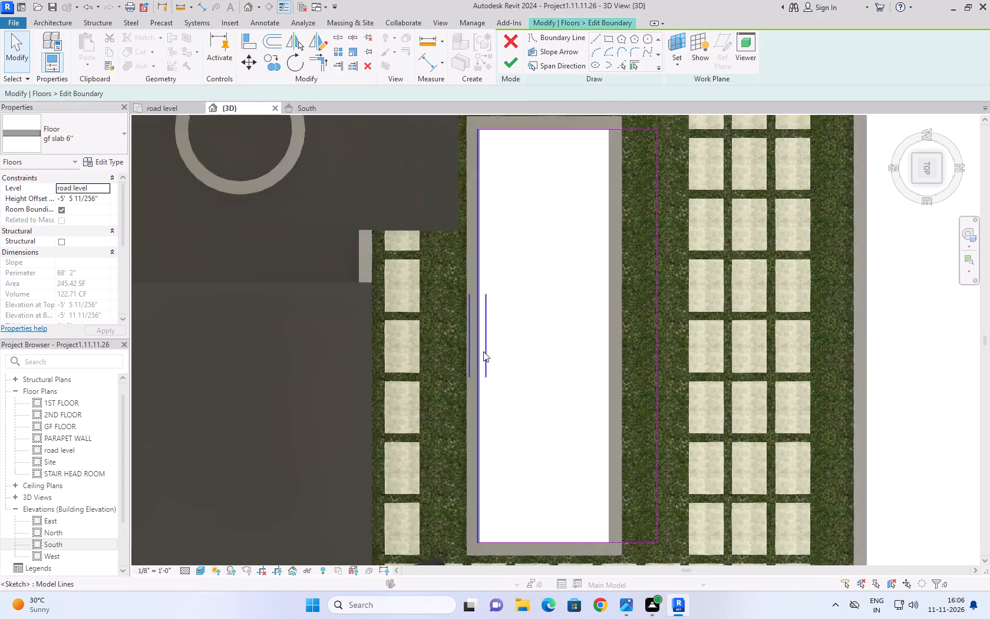
scroll(483, 351, "up", 2)
scroll(483, 351, "down", 3)
left_click_drag(478, 328, 463, 327)
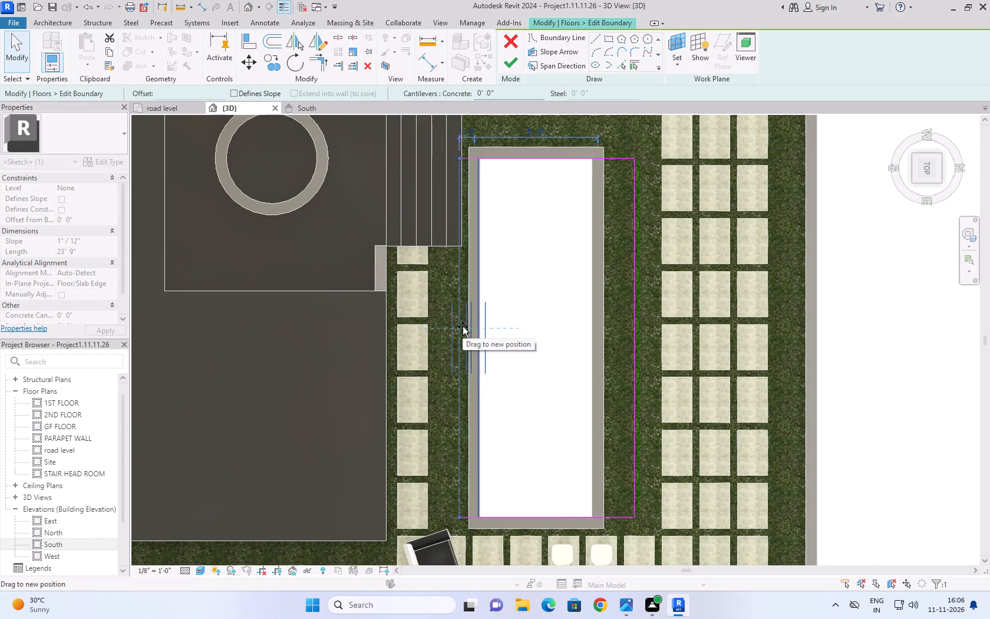
left_click_drag(463, 327, 465, 327)
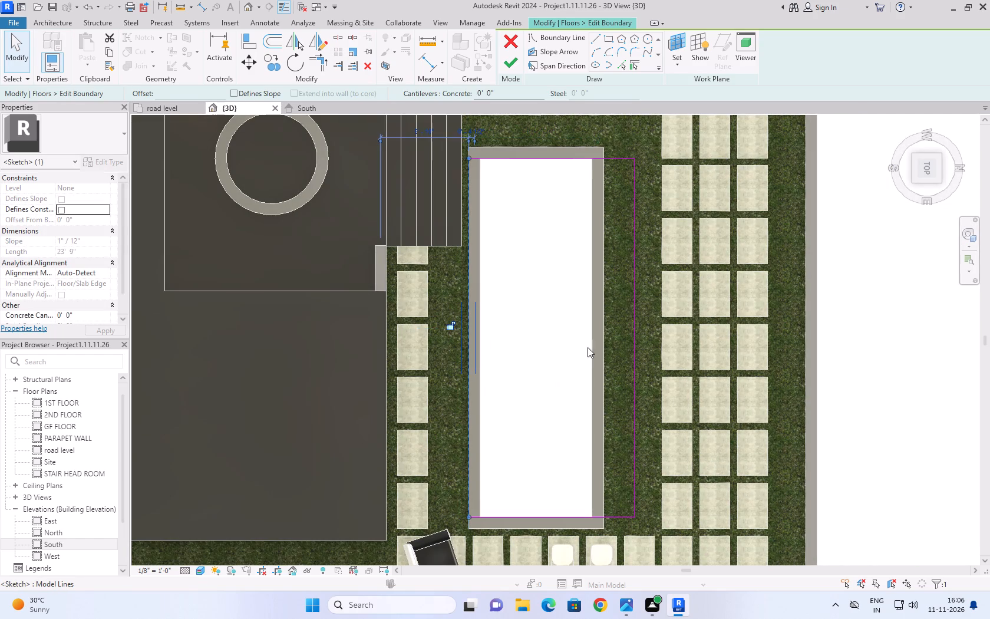
left_click_drag(634, 308, 605, 303)
Extend the bottom slab boundary's two short edges to the outer faces of the end walls and finish the sketch.
scroll(879, 331, "down", 1)
middle_click_drag(879, 331, 879, 341)
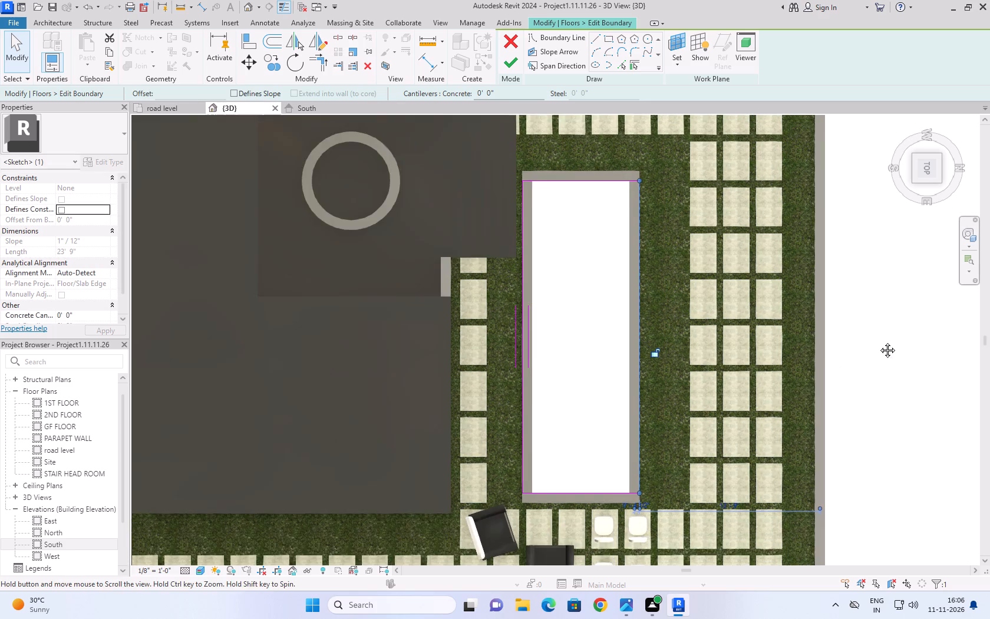
middle_click_drag(879, 341, 862, 407)
left_click_drag(547, 257, 547, 251)
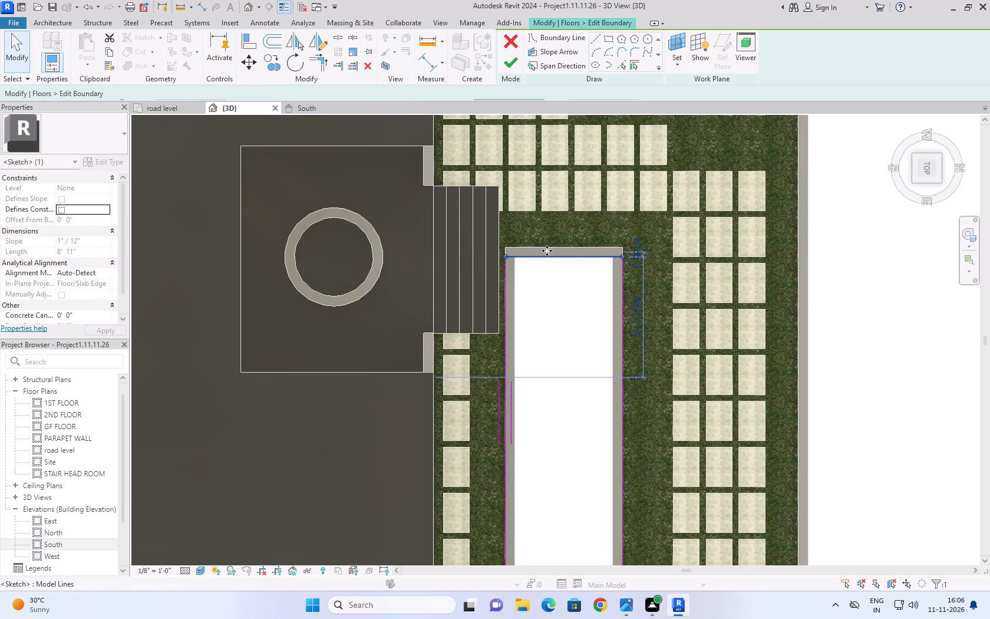
left_click_drag(547, 251, 546, 245)
scroll(808, 186, "down", 4)
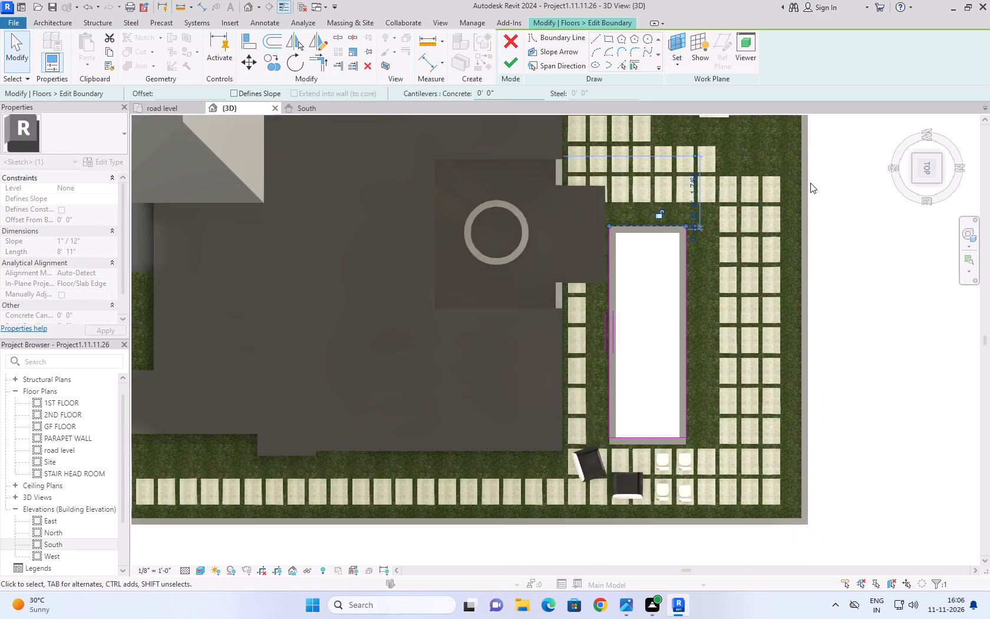
scroll(810, 183, "down", 2)
scroll(731, 365, "up", 5)
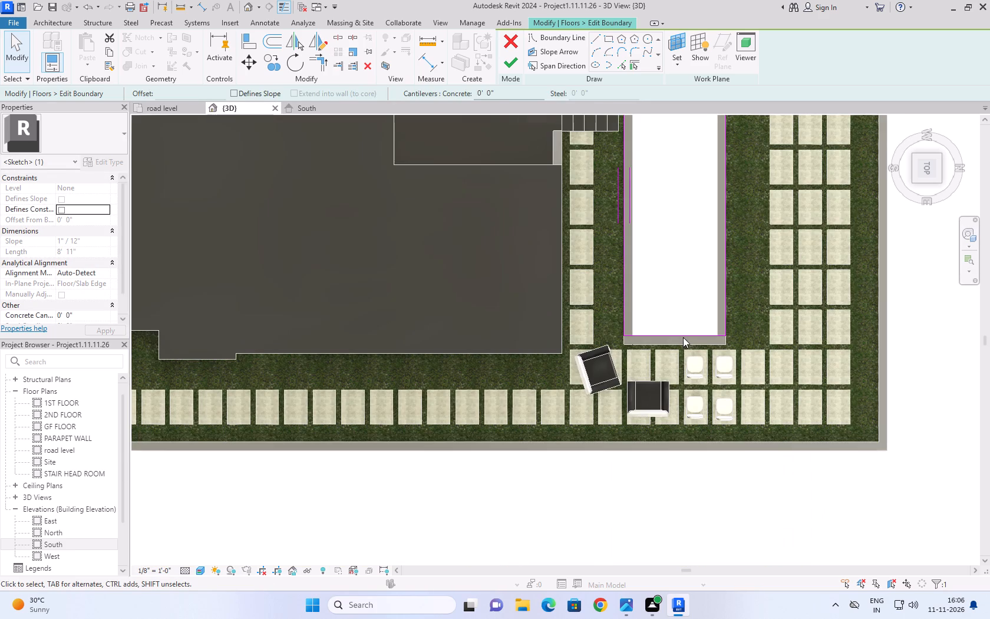
left_click_drag(682, 334, 682, 345)
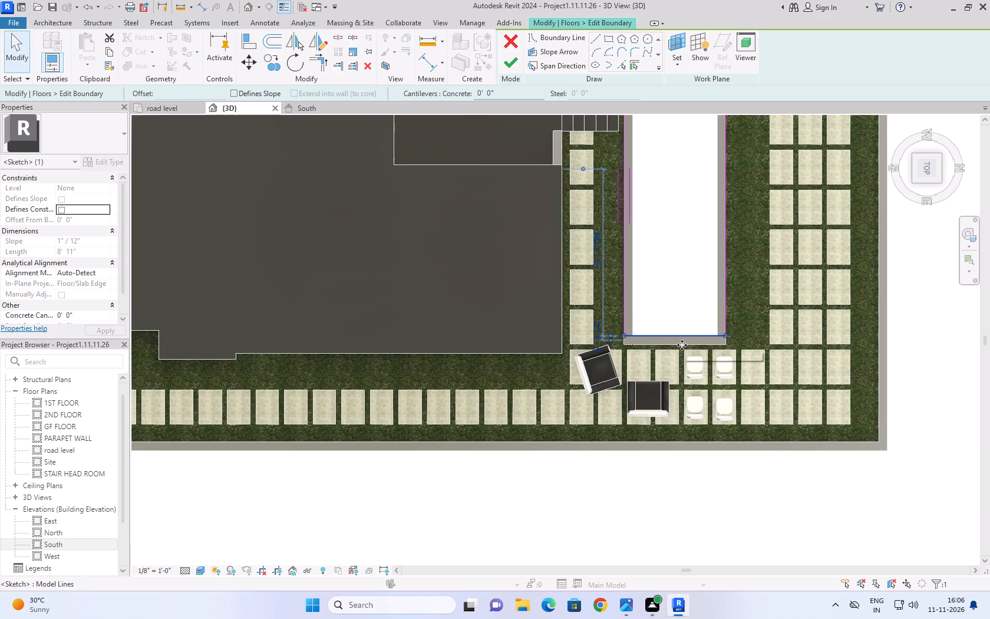
left_click_drag(682, 345, 682, 347)
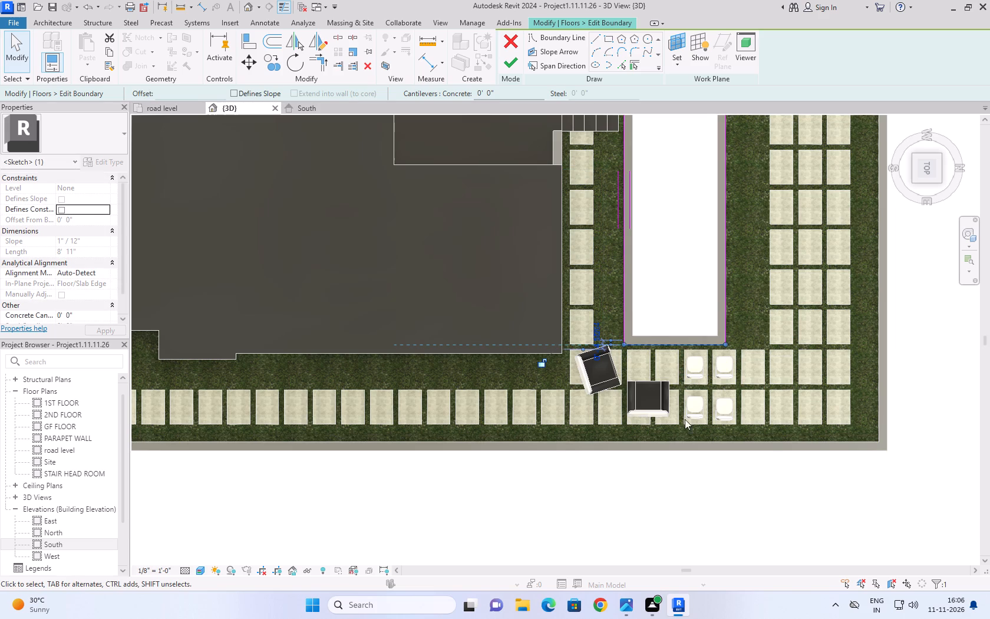
left_click(700, 503)
scroll(701, 501, "down", 4)
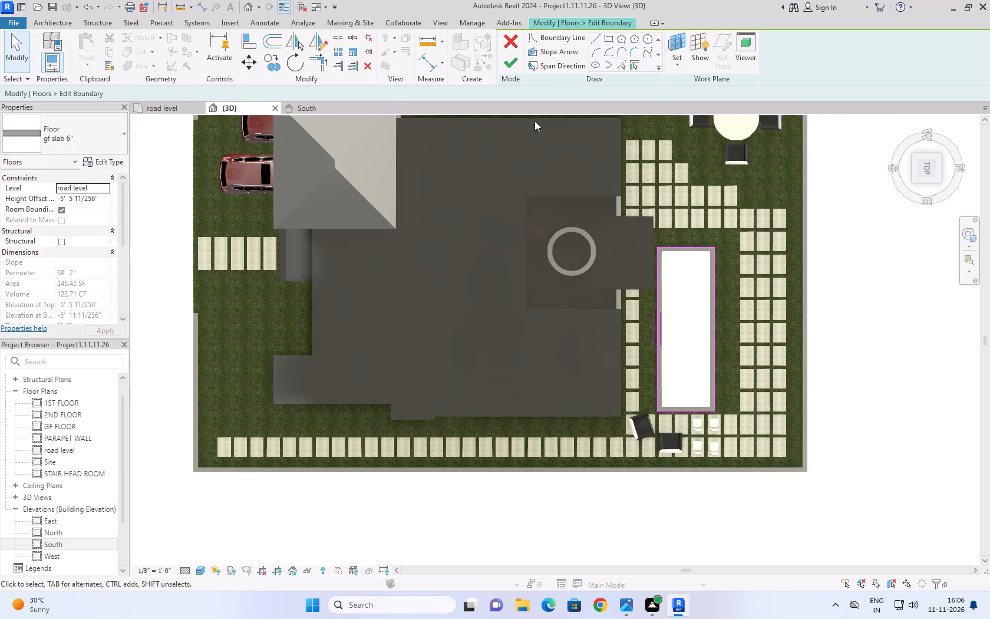
left_click(515, 65)
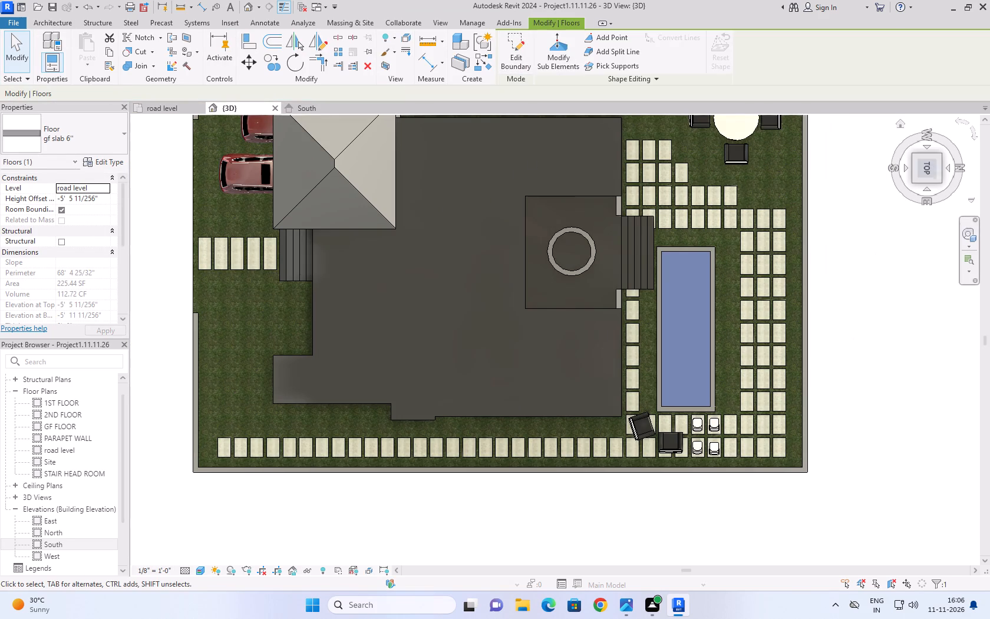
Examine from above how the pool's bottom slab and 9'' walls fit together inside the ground opening.
left_click(897, 121)
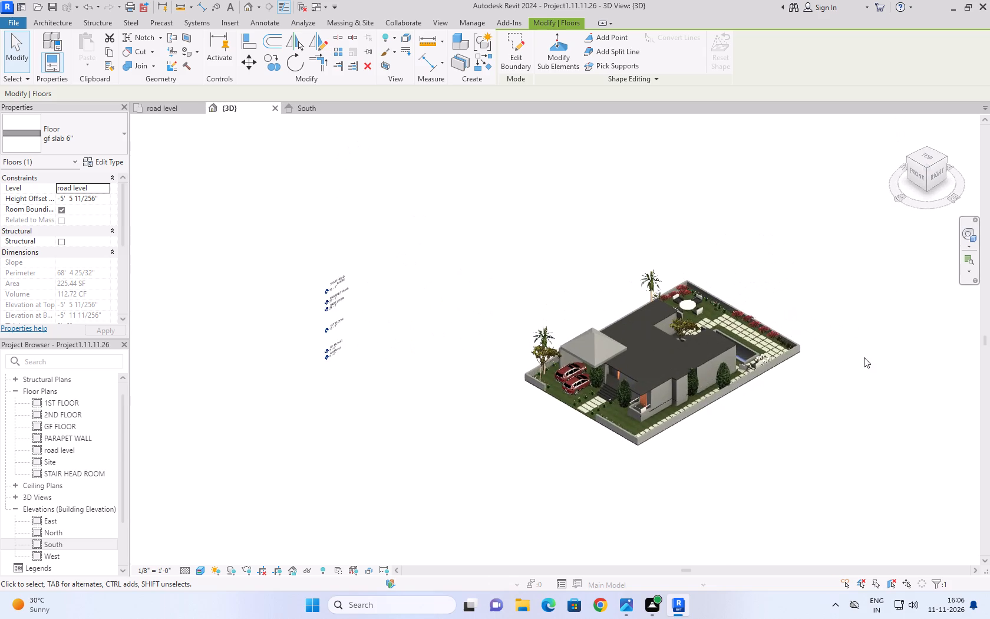
scroll(781, 406, "up", 8)
scroll(810, 287, "up", 1)
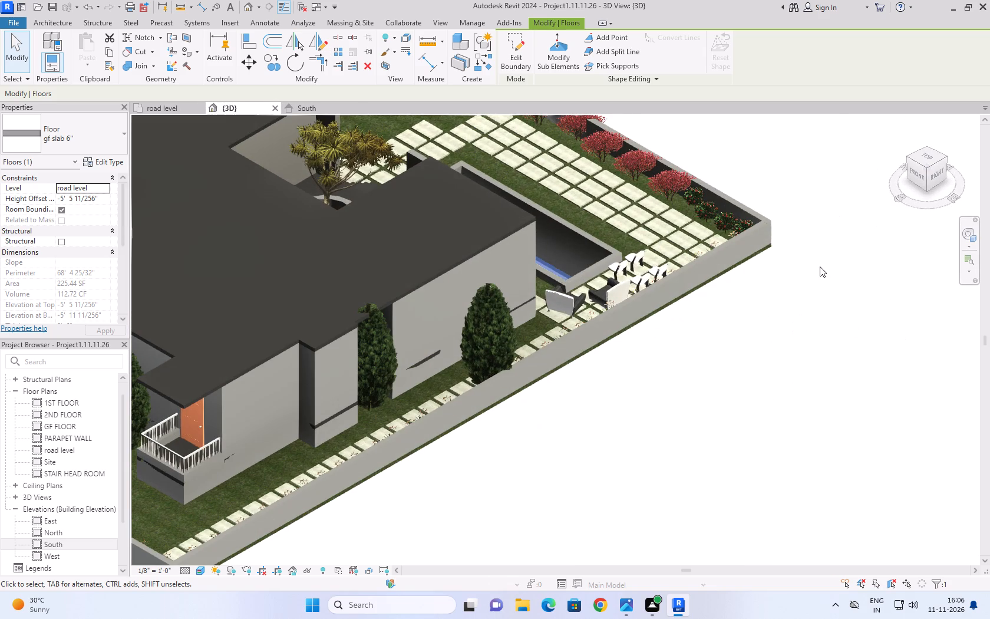
middle_click_drag(864, 218, 745, 289, "shift")
scroll(503, 247, "up", 3)
scroll(503, 247, "up", 1, "shift")
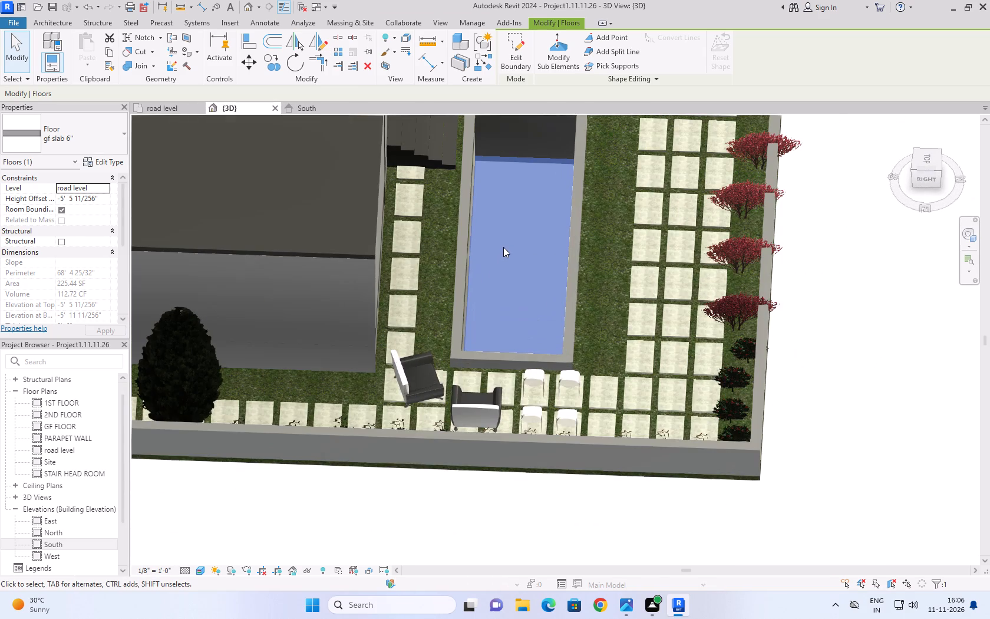
middle_click_drag(504, 247, 523, 280, "shift")
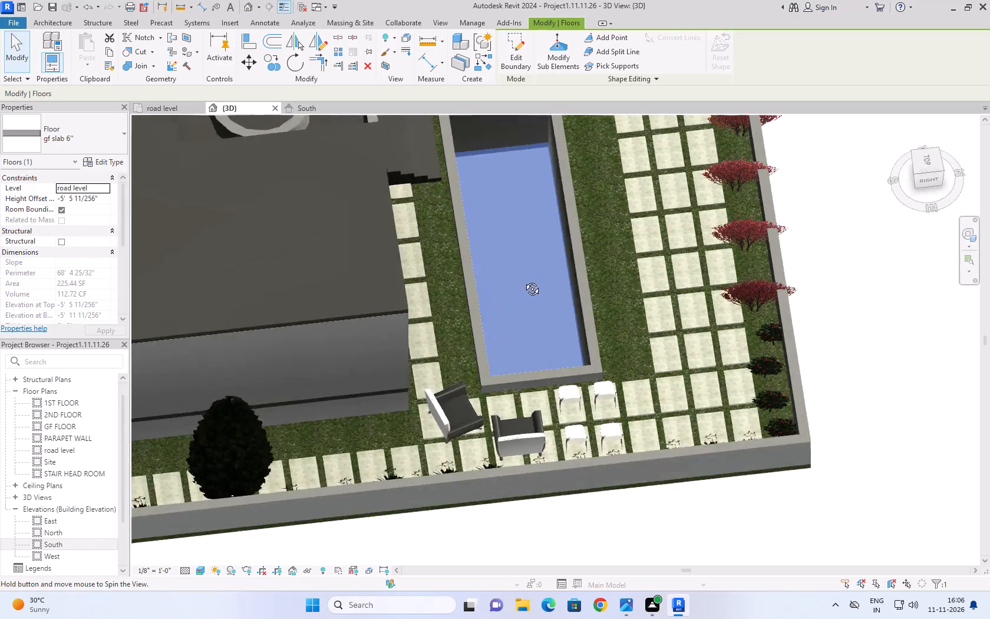
middle_click_drag(523, 280, 303, 192, "shift")
middle_click_drag(369, 221, 373, 222, "shift")
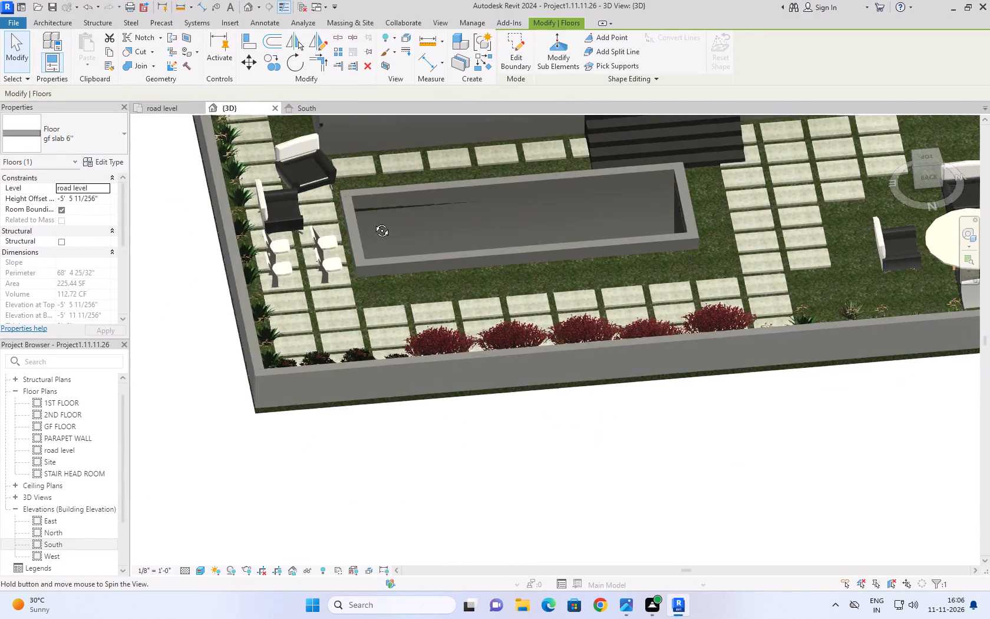
middle_click_drag(373, 222, 585, 258, "shift")
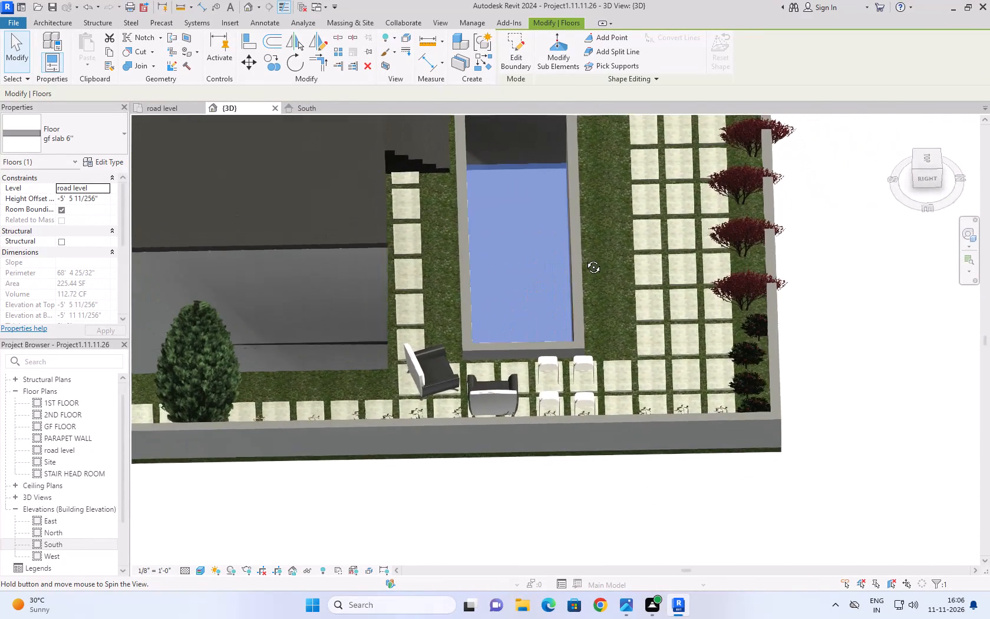
middle_click_drag(585, 258, 587, 258, "shift")
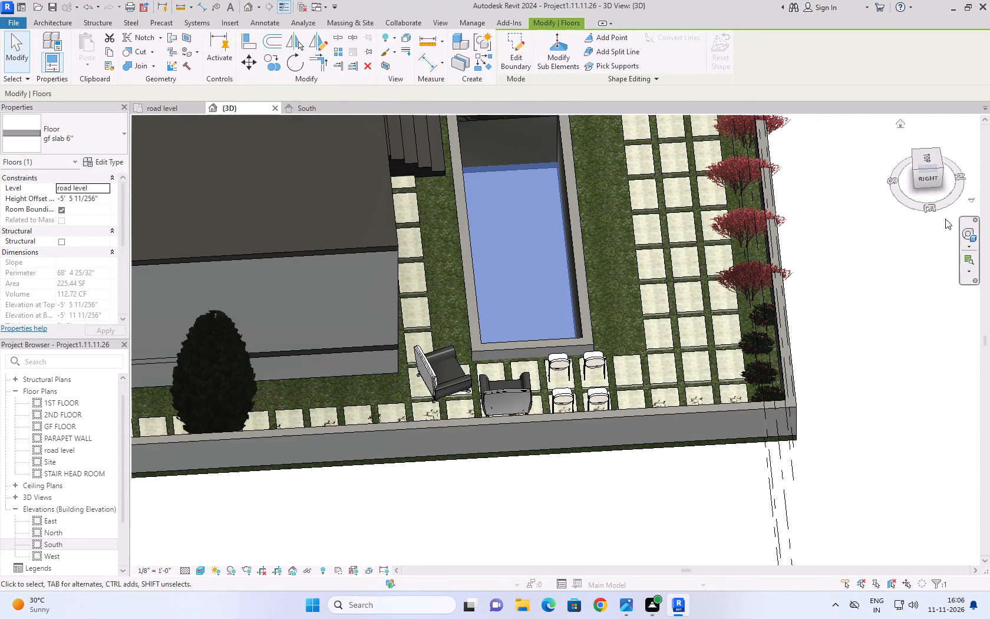
left_click(925, 159)
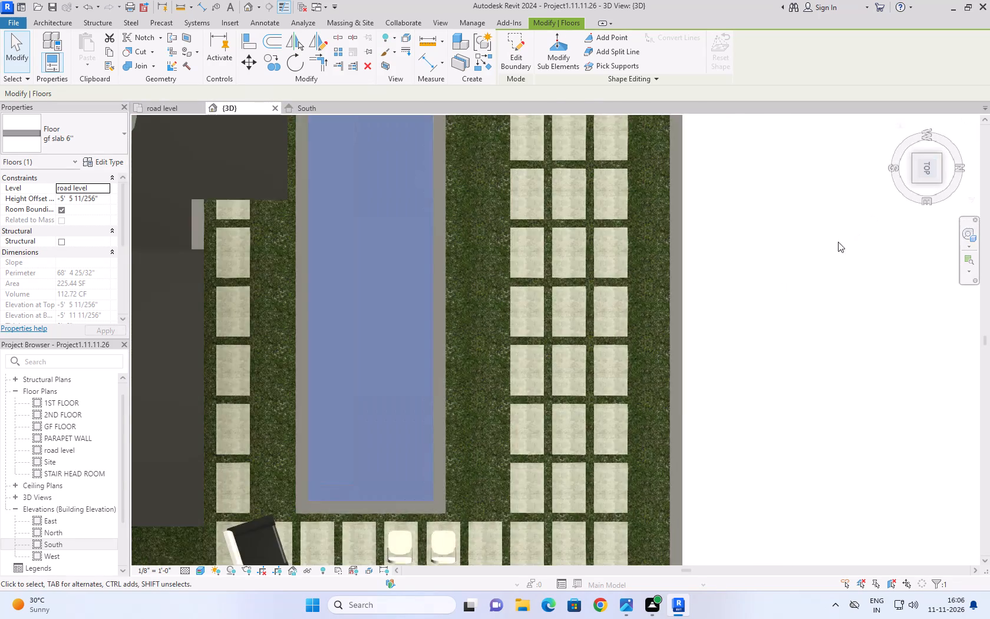
left_click(620, 361)
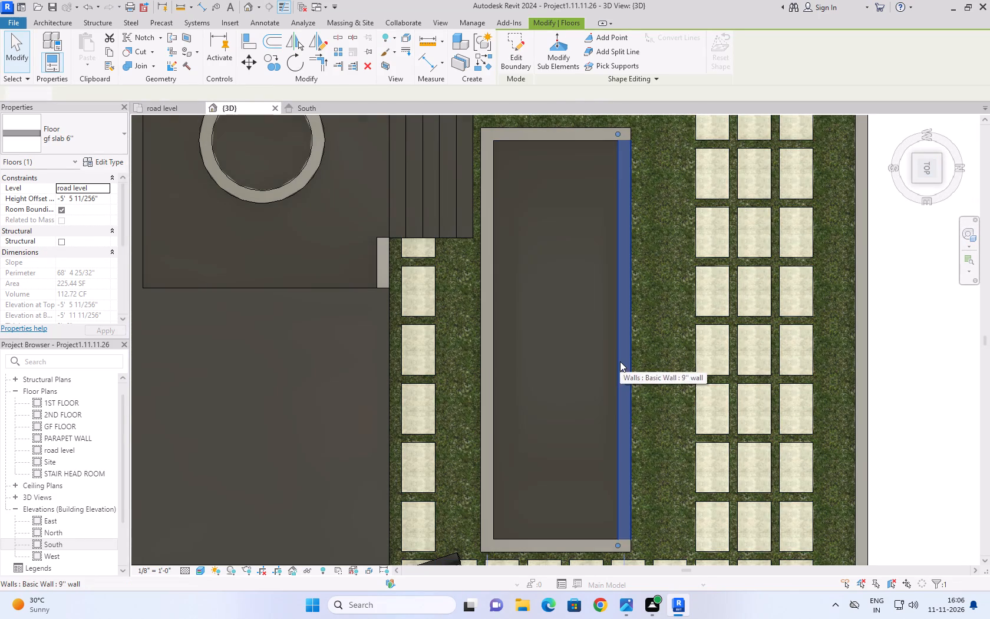
left_click(600, 188)
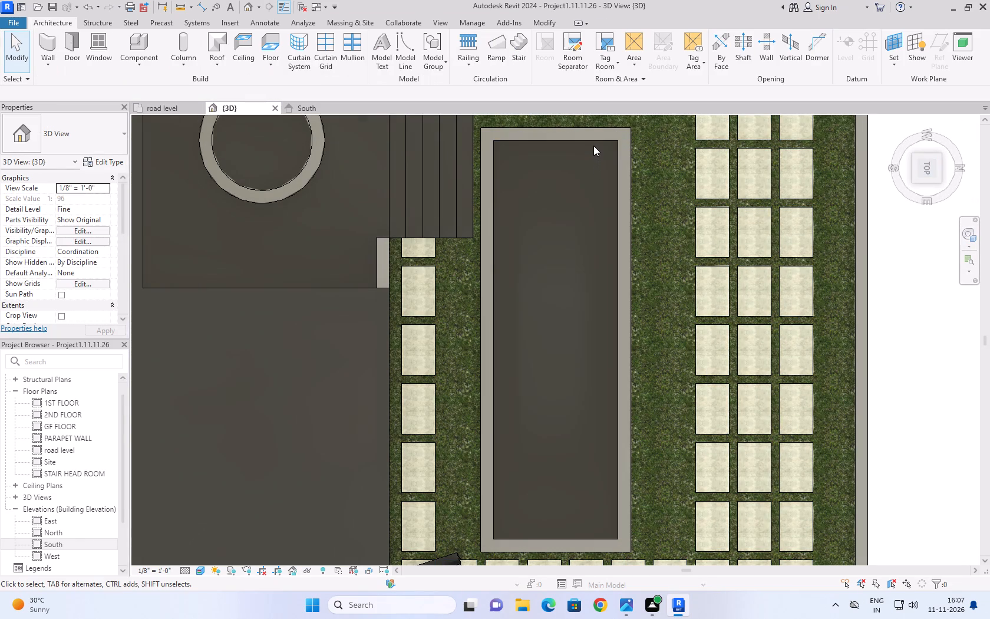
left_click(593, 143)
left_click(920, 354)
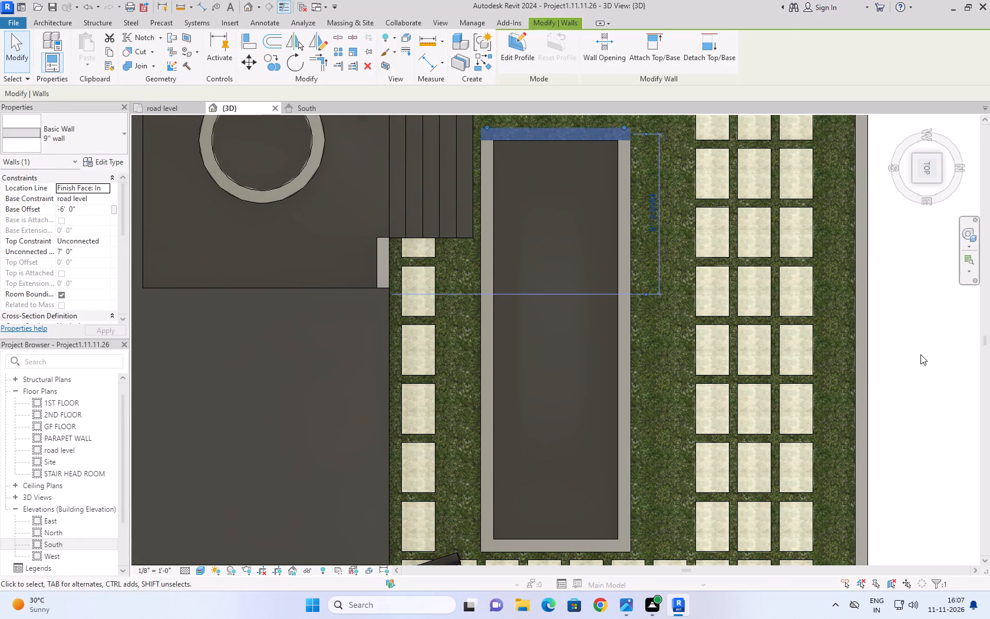
Examine from below the ground how the reshaped bottom slab meets the pool's 9'' walls.
left_click(904, 126)
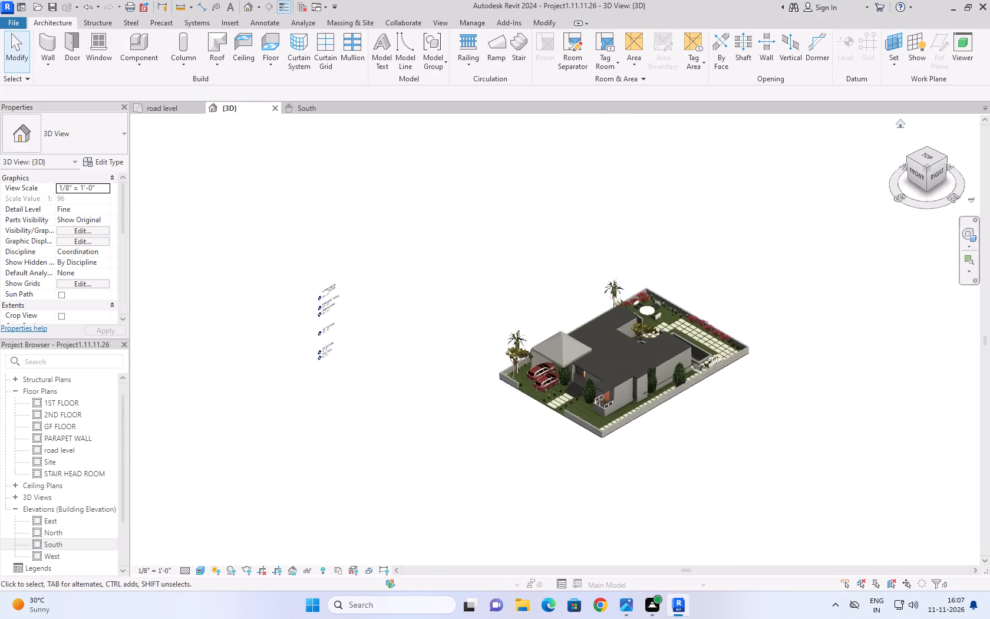
scroll(737, 363, "up", 13)
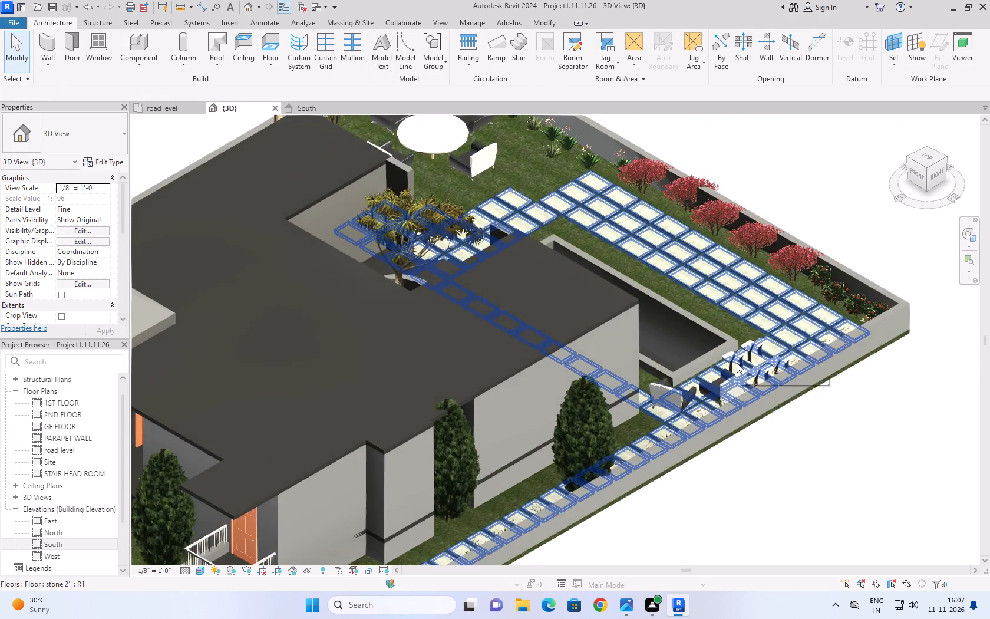
scroll(737, 363, "up", 1)
middle_click_drag(804, 511, 716, 337, "shift")
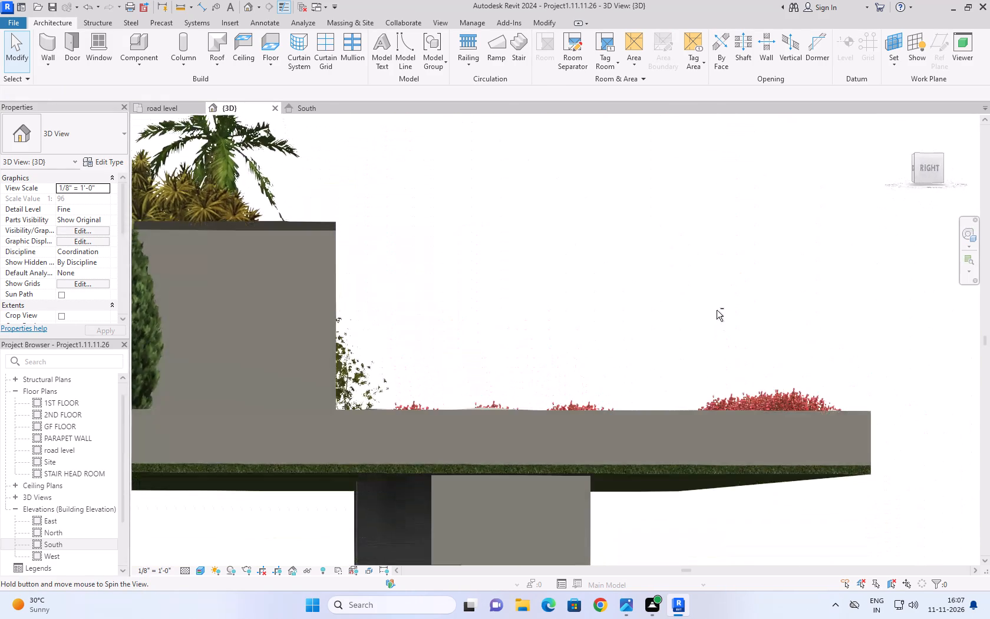
scroll(730, 265, "down", 4)
middle_click_drag(635, 463, 605, 387, "shift")
scroll(633, 459, "up", 1, "shift")
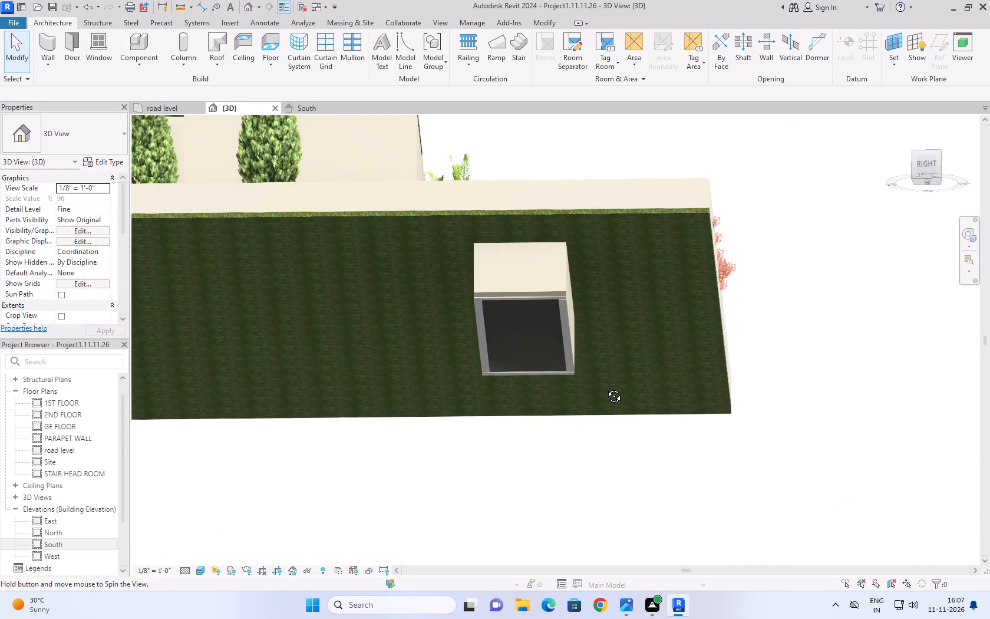
middle_click_drag(605, 387, 600, 419, "shift")
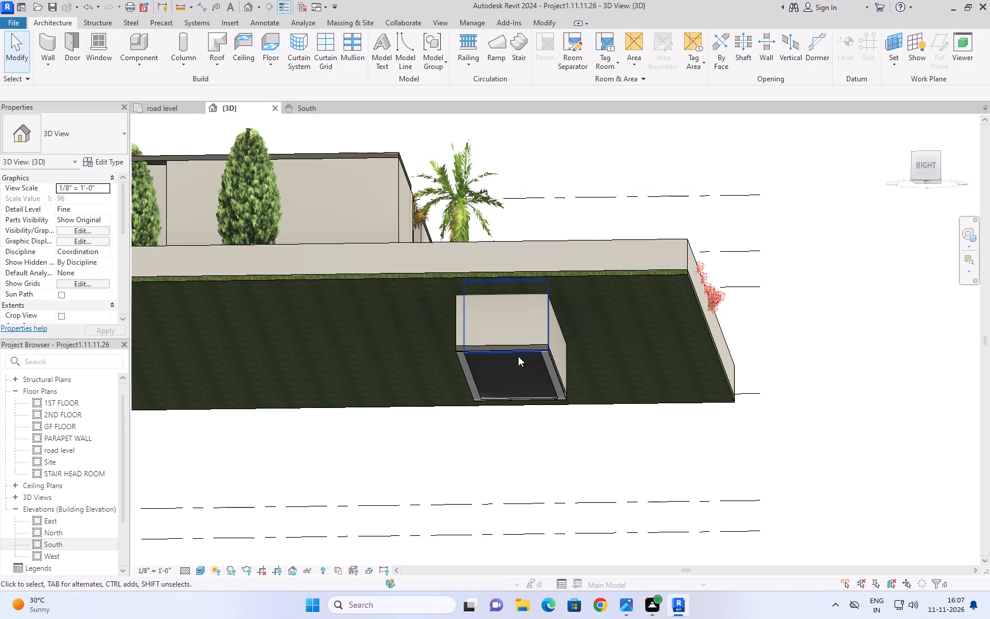
scroll(516, 367, "up", 9)
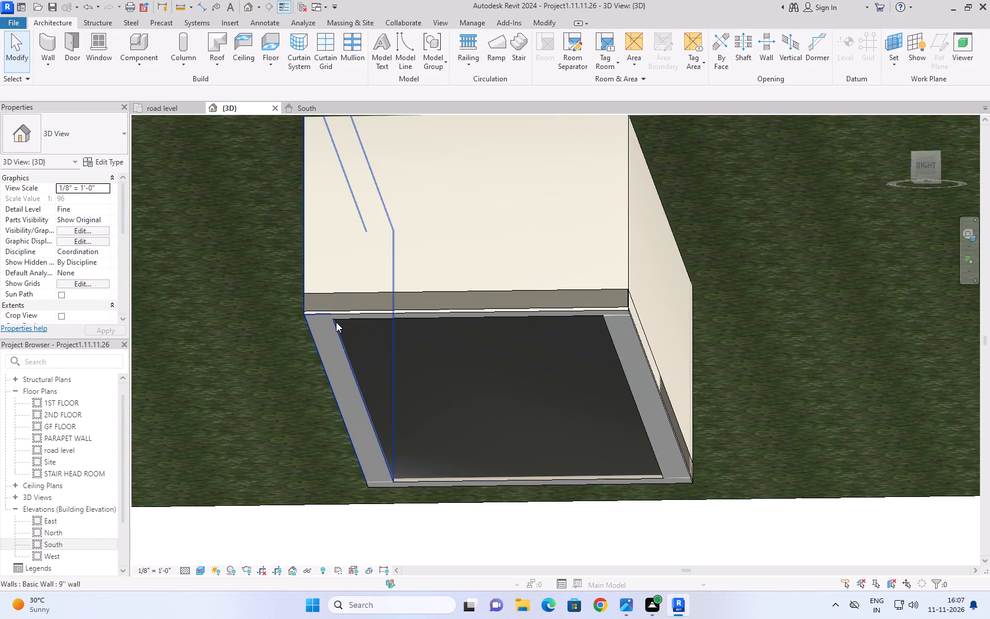
scroll(396, 354, "up", 8)
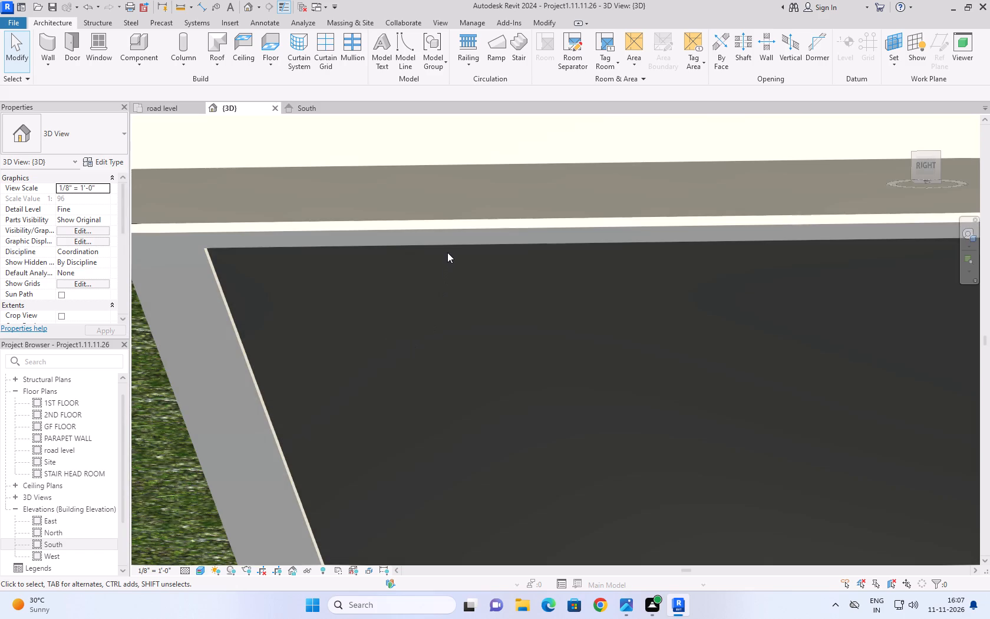
left_click(448, 248)
scroll(489, 358, "down", 7)
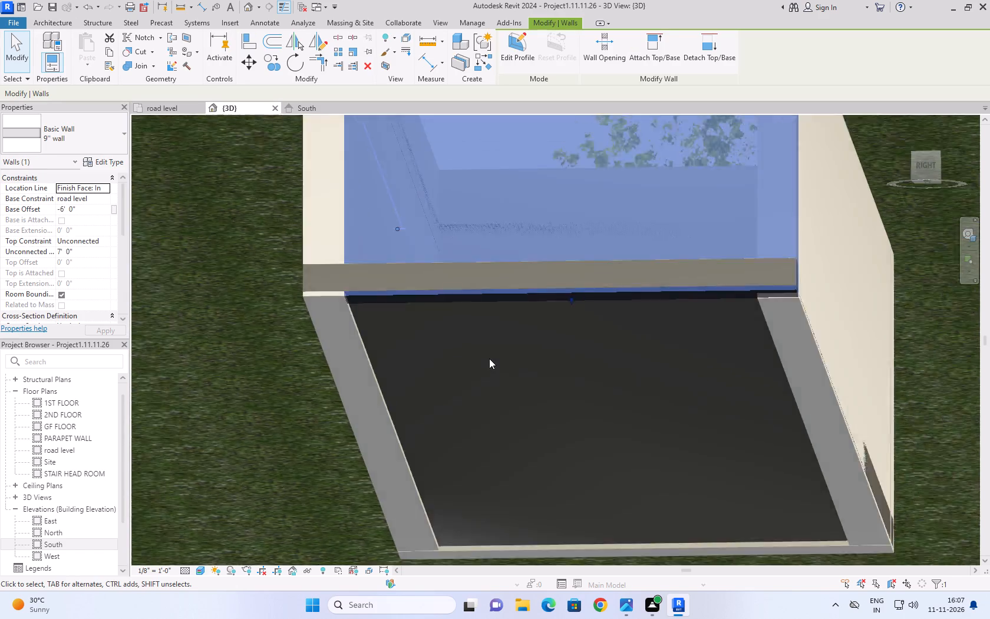
scroll(489, 358, "down", 1)
left_click(526, 389)
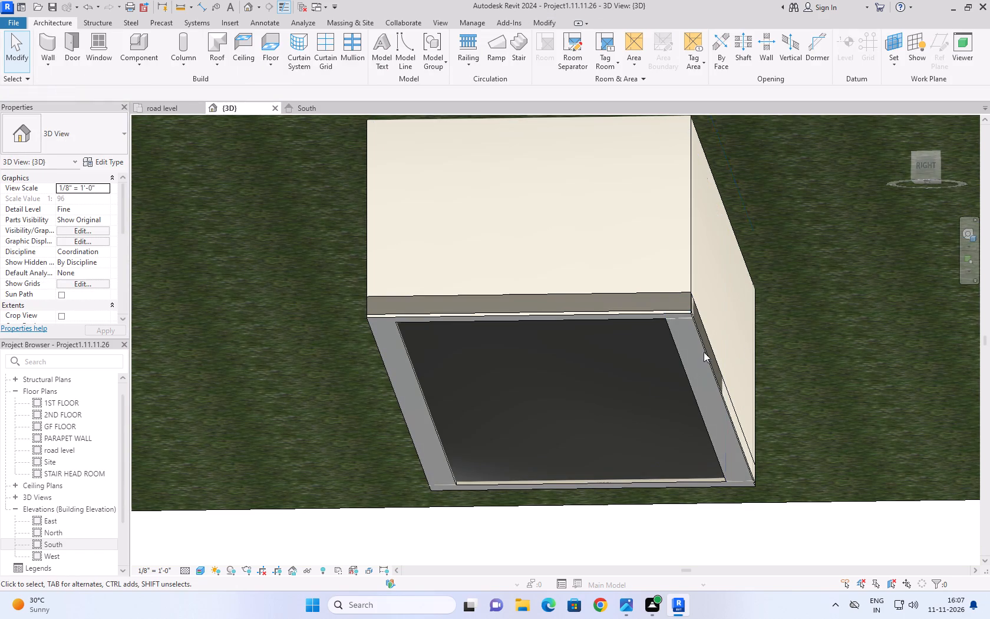
Examine the pool's bottom slab against the 9'' walls at a lower corner and from directly above.
scroll(707, 350, "up", 8)
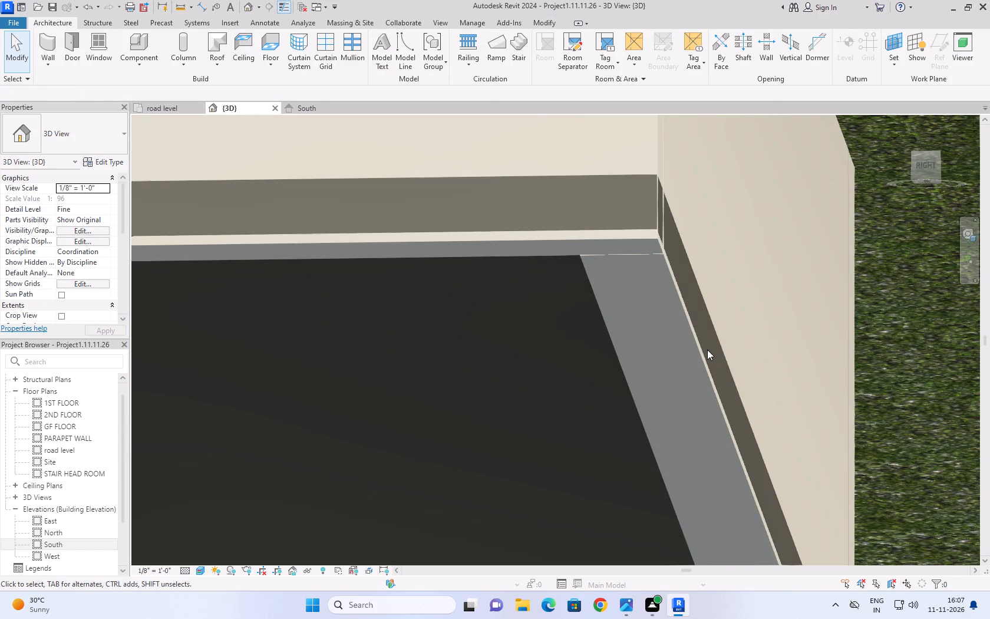
left_click(708, 359)
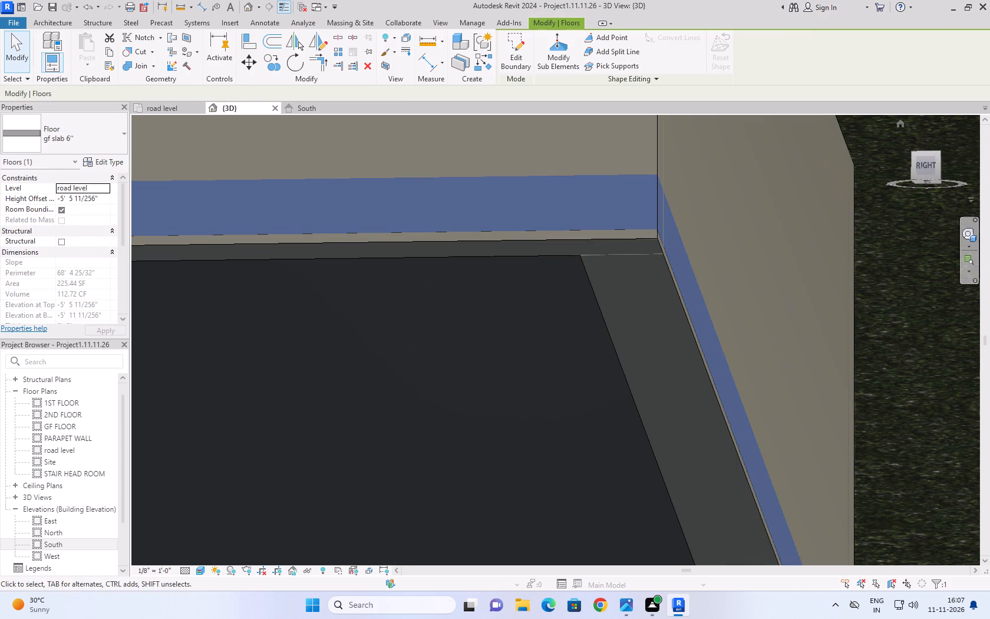
left_click(898, 122)
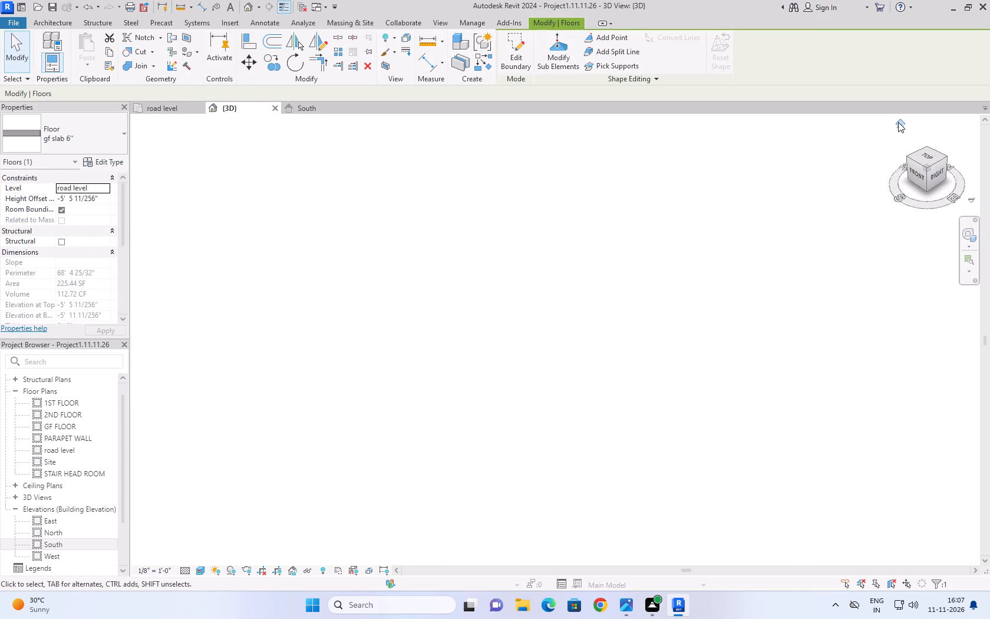
left_click(171, 103)
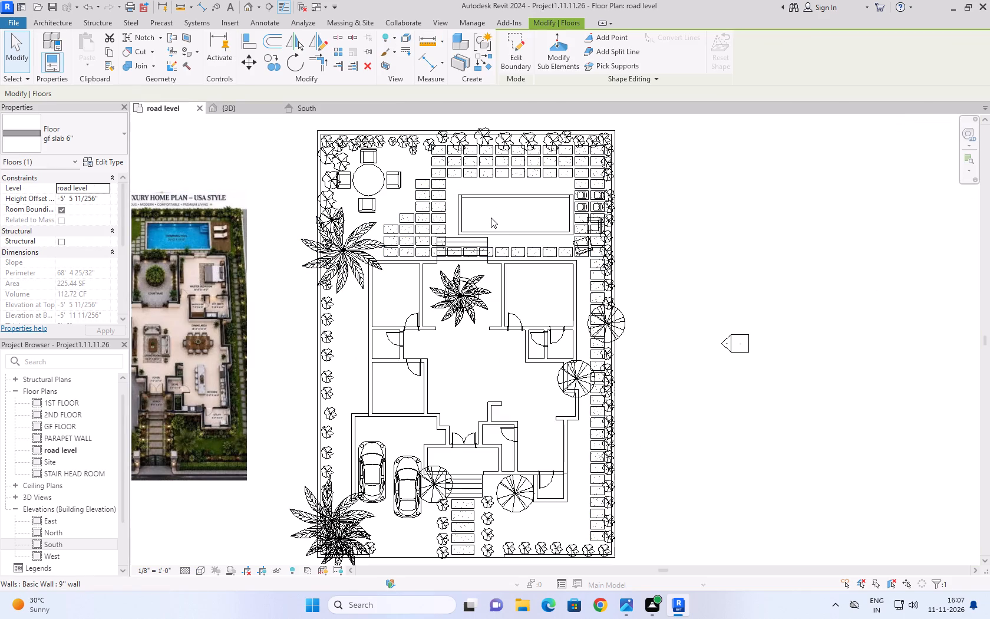
scroll(496, 216, "up", 3)
scroll(496, 216, "down", 3)
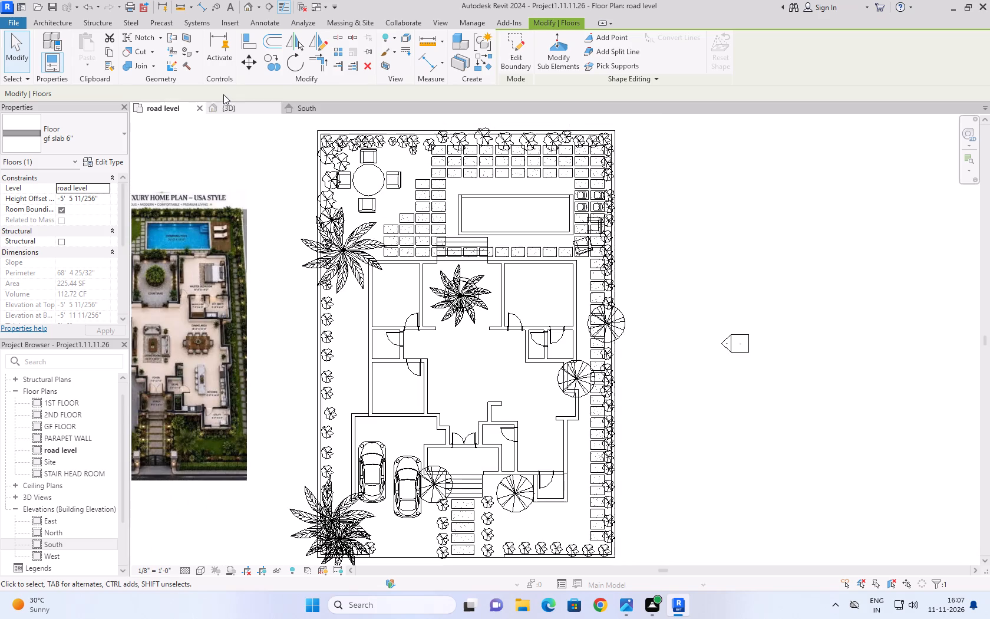
left_click(239, 108)
scroll(806, 308, "up", 2)
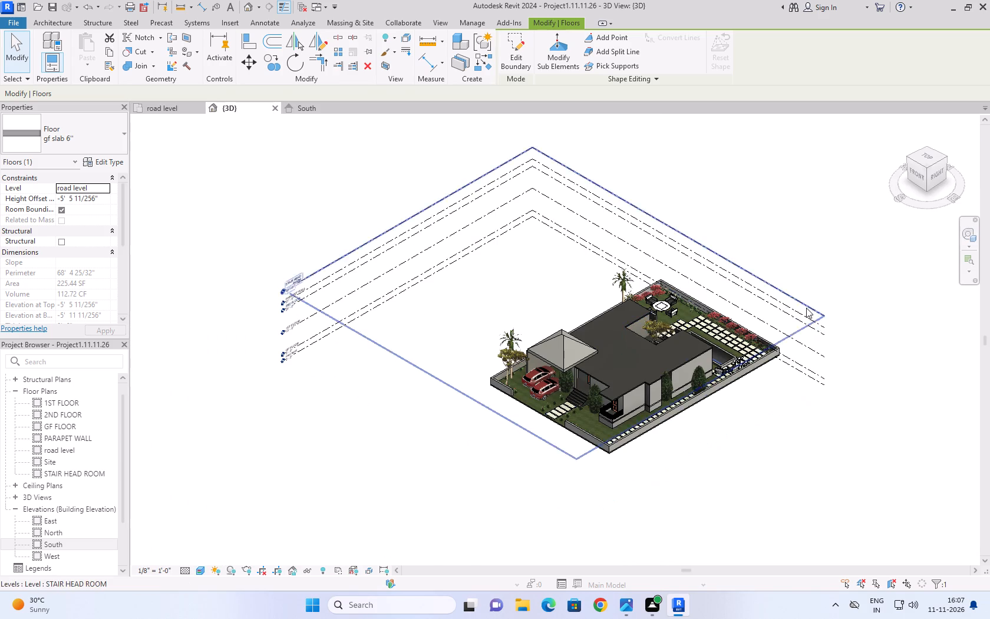
scroll(806, 308, "up", 2)
left_click(925, 153)
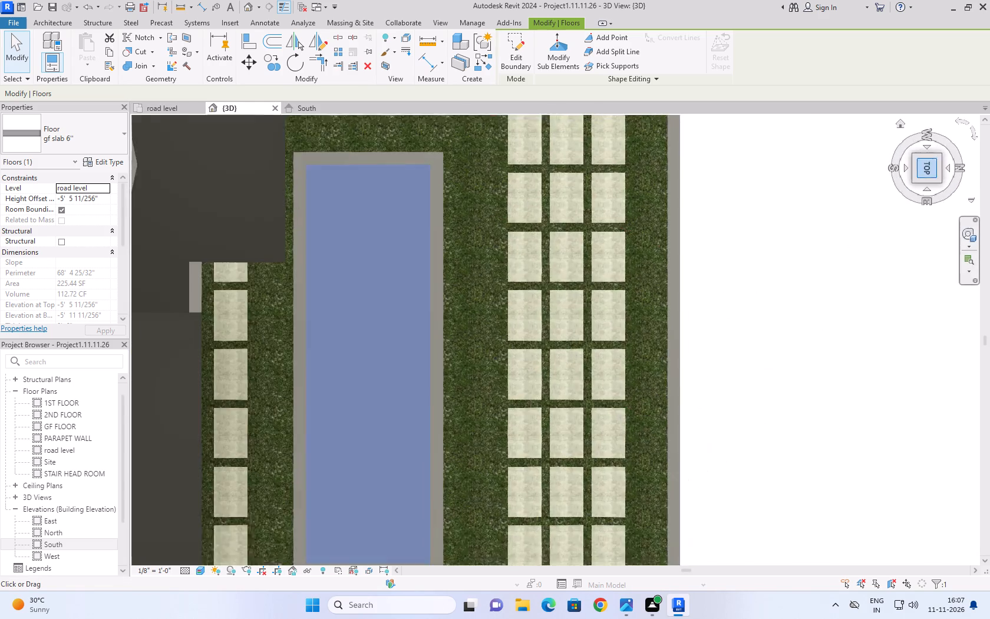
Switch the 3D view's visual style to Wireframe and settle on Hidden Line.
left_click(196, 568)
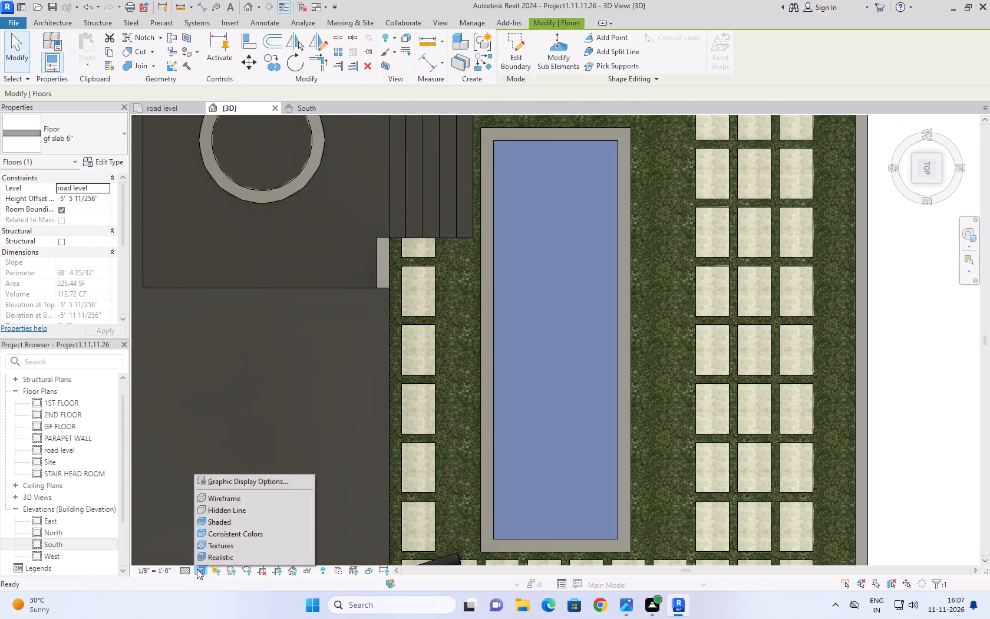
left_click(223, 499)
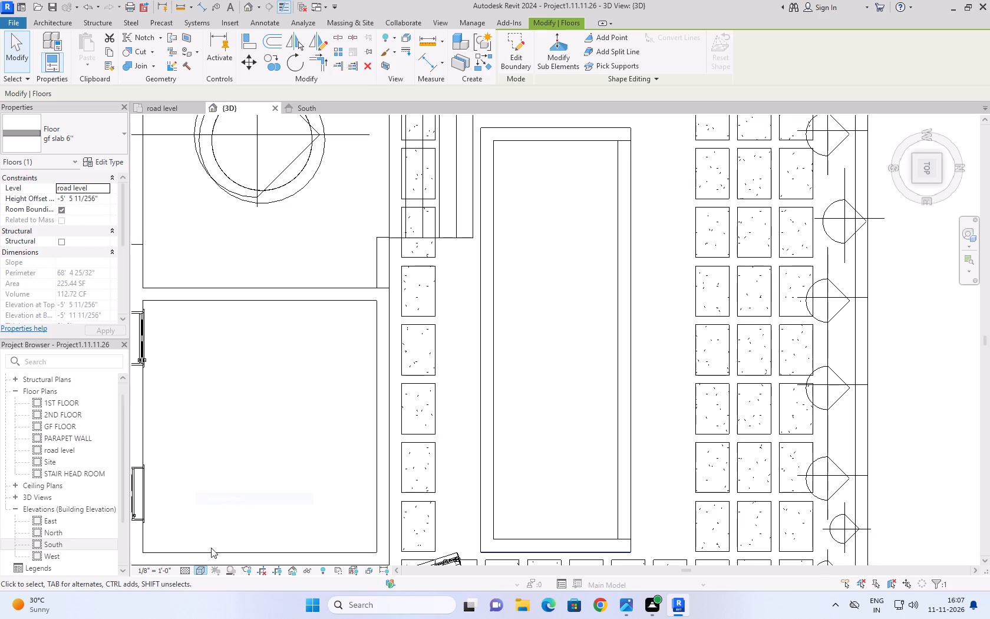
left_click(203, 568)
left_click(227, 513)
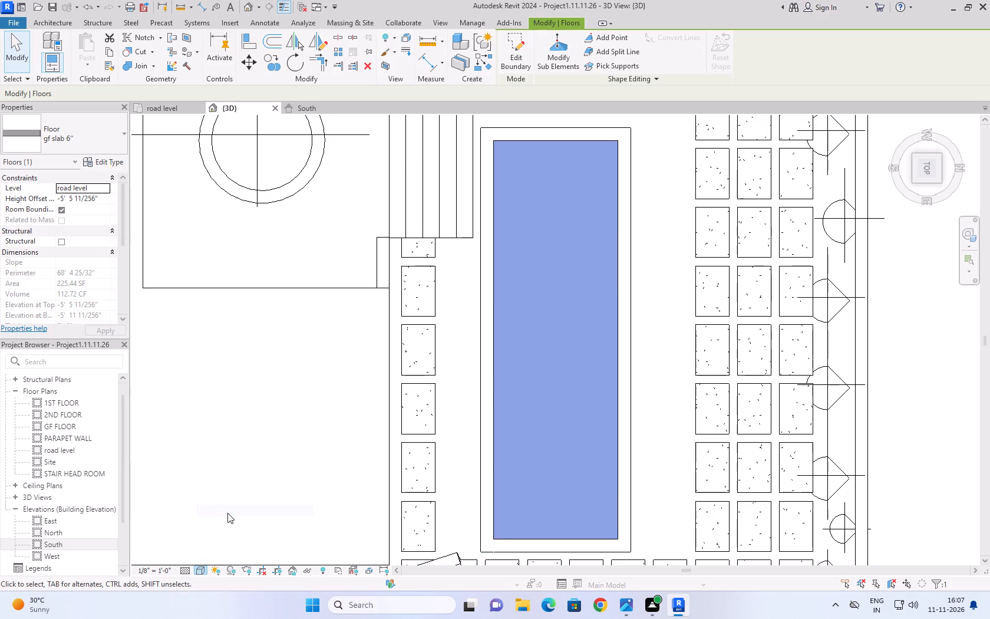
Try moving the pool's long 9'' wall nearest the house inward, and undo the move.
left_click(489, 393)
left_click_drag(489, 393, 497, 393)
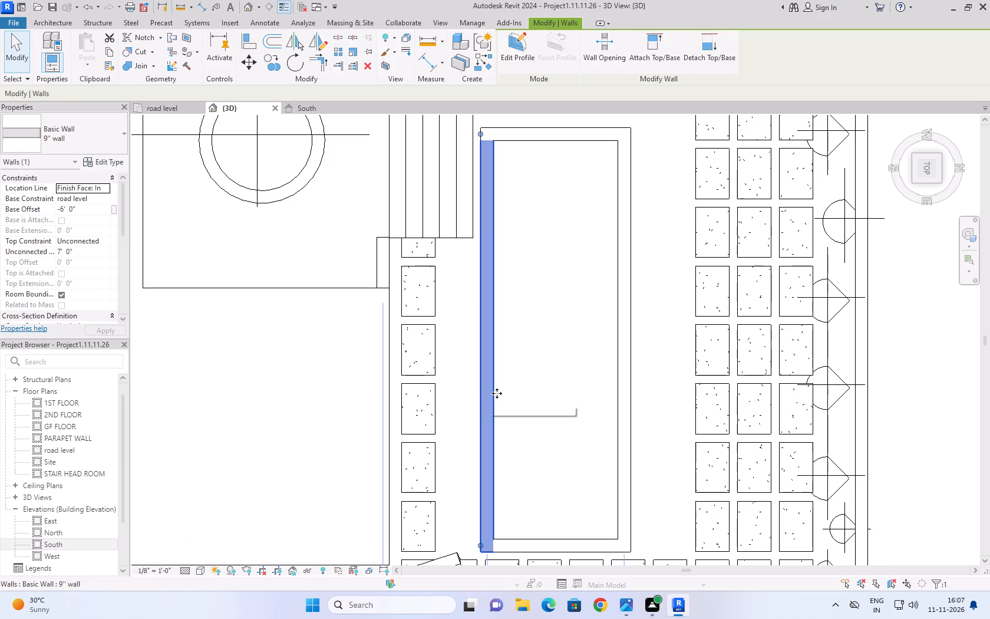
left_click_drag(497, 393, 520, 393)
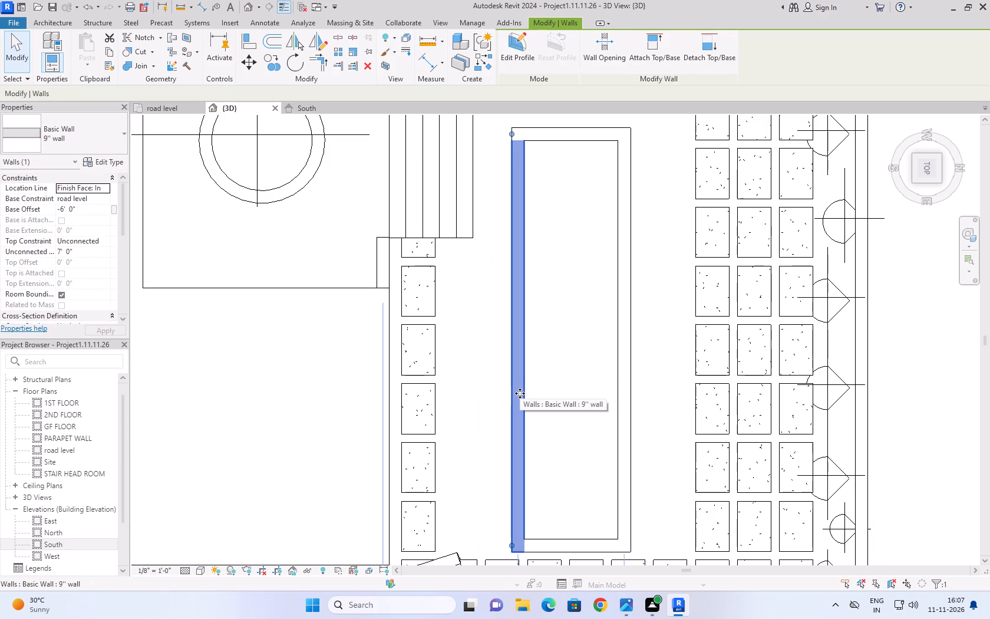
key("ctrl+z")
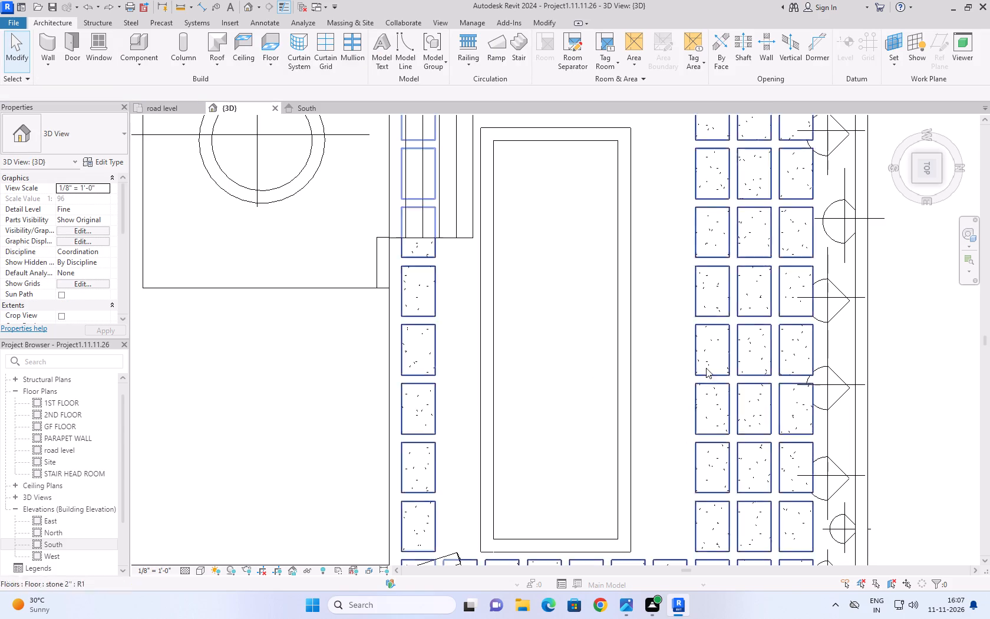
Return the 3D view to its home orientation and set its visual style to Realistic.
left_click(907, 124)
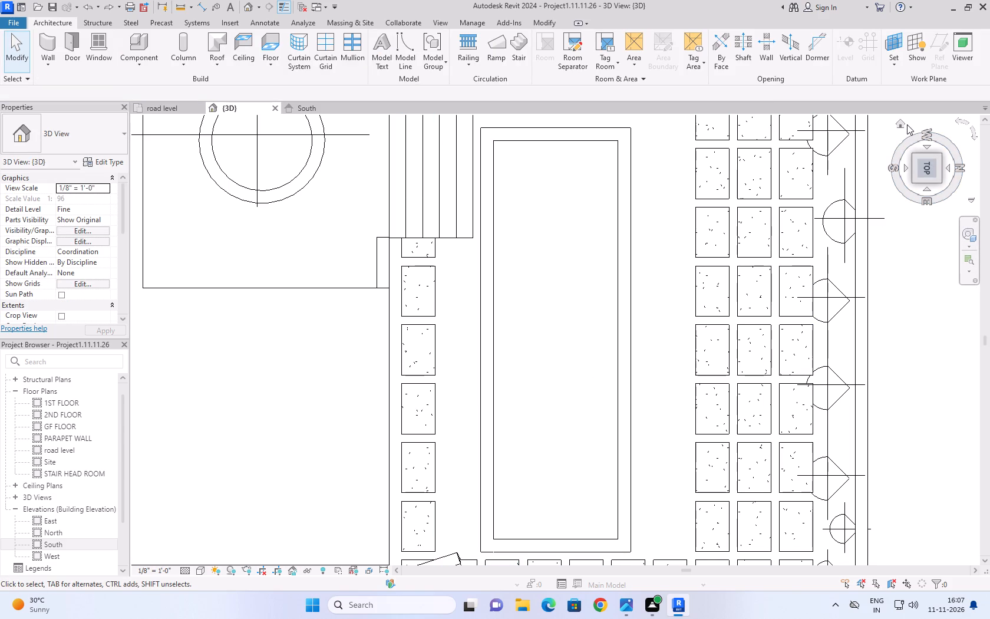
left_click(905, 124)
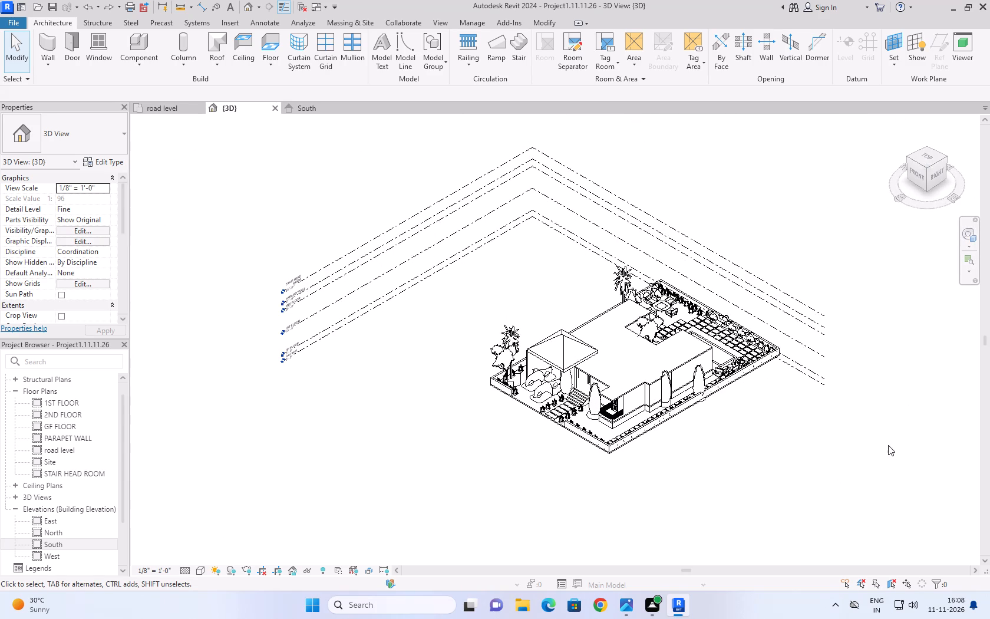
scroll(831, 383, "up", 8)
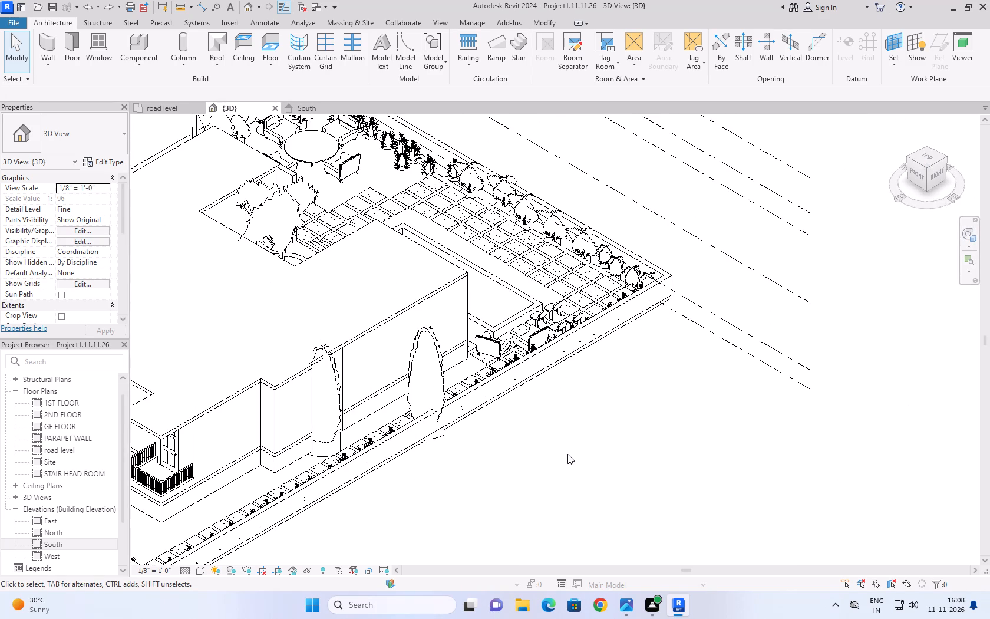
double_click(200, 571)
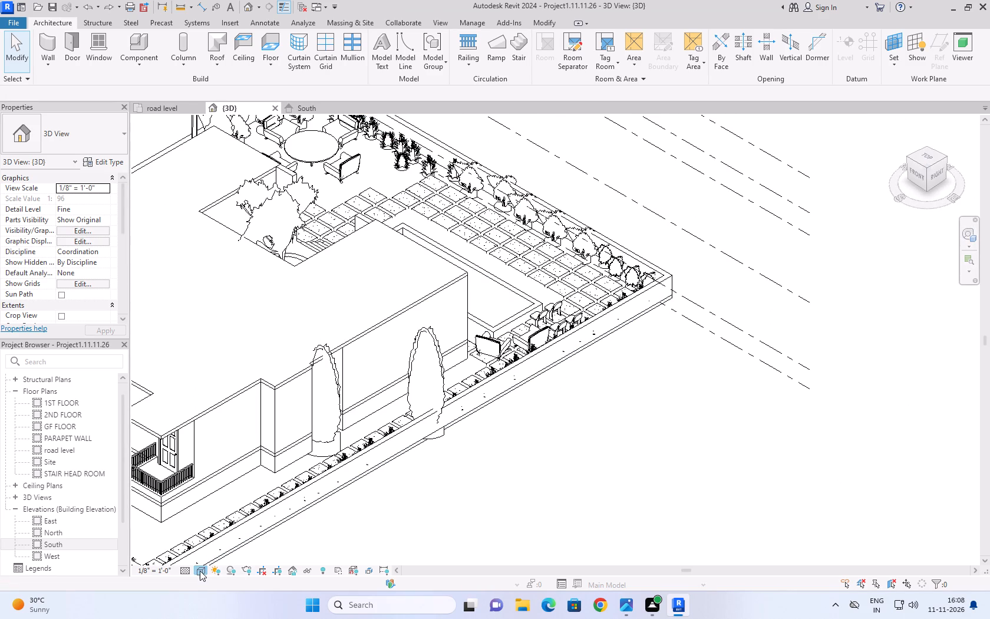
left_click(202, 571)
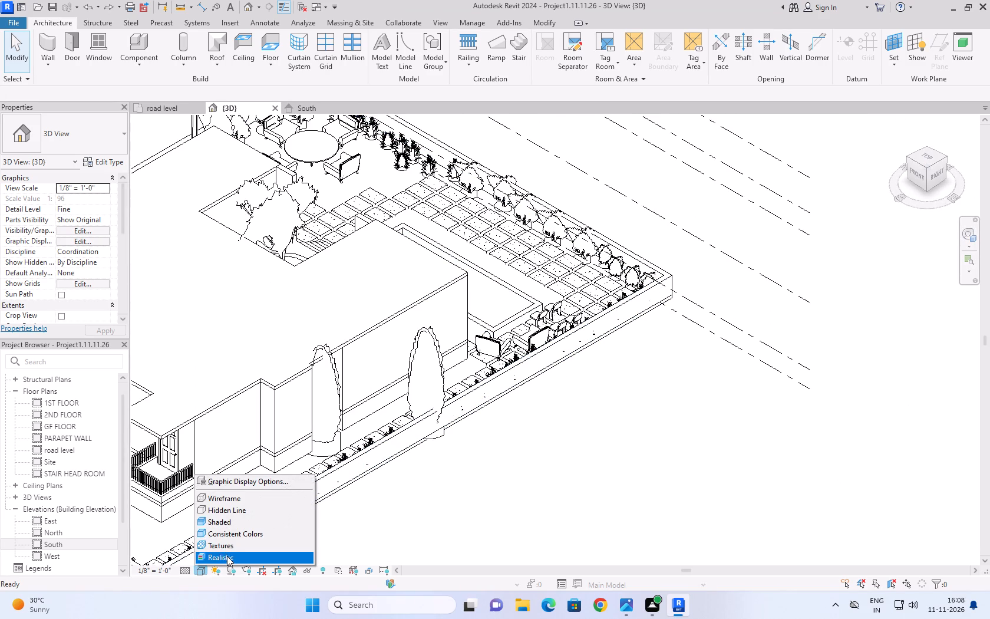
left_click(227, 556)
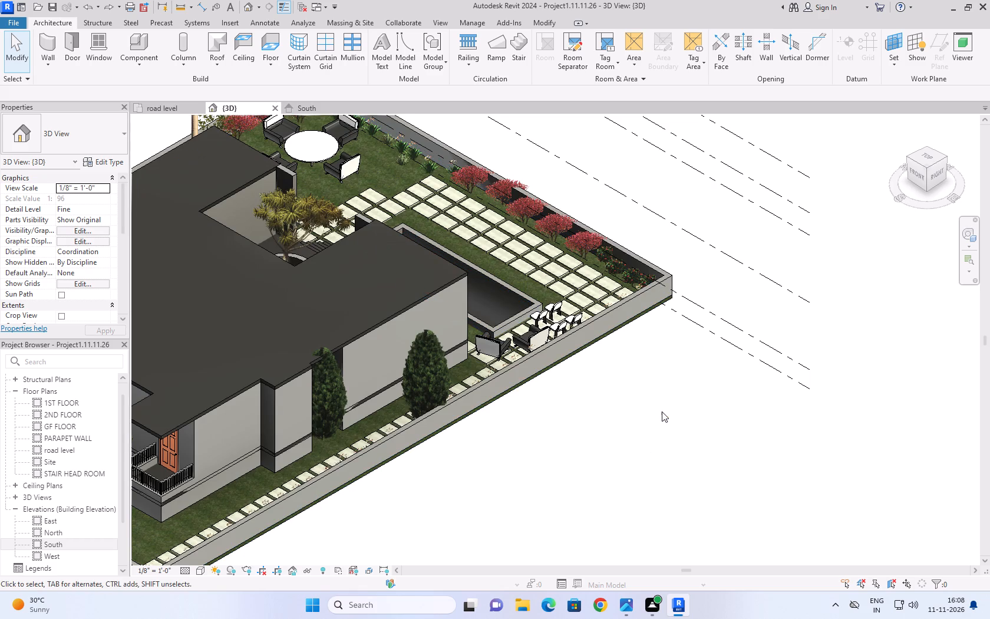
Examine the pool and its surroundings around the house from several sides in the 3D view.
scroll(675, 398, "down", 3)
middle_click_drag(665, 399, 577, 433, "shift")
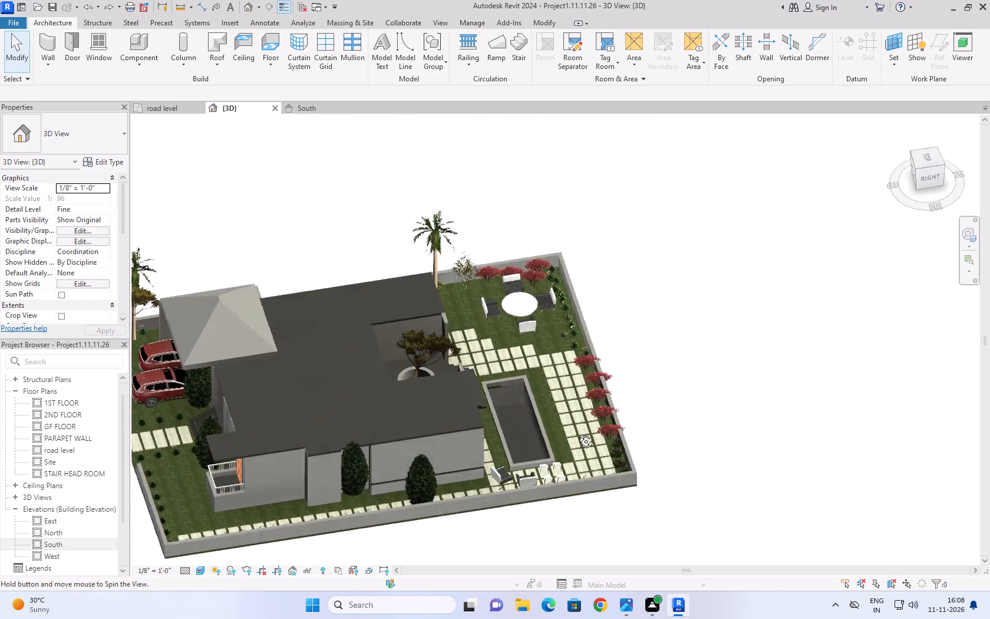
middle_click_drag(577, 433, 563, 438, "shift")
scroll(563, 340, "down", 3)
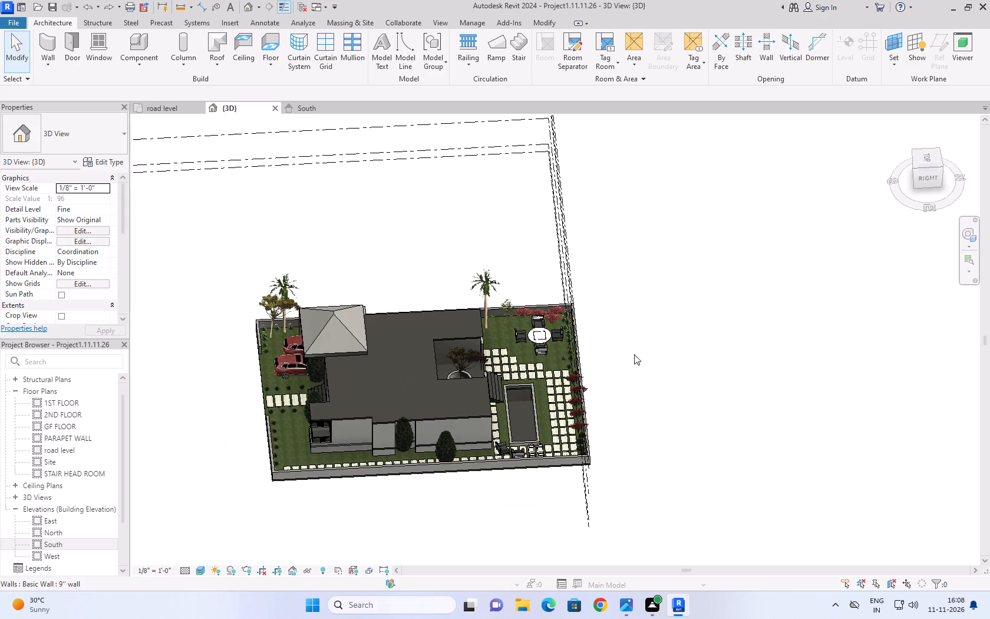
middle_click_drag(638, 343, 471, 455, "shift")
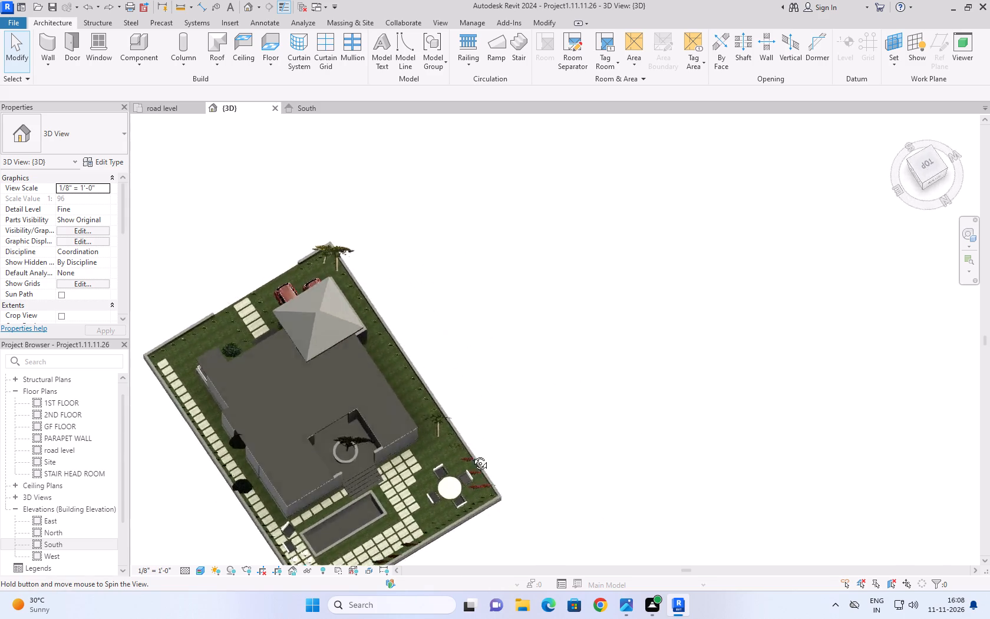
middle_click_drag(471, 455, 418, 283, "shift")
scroll(223, 433, "up", 5)
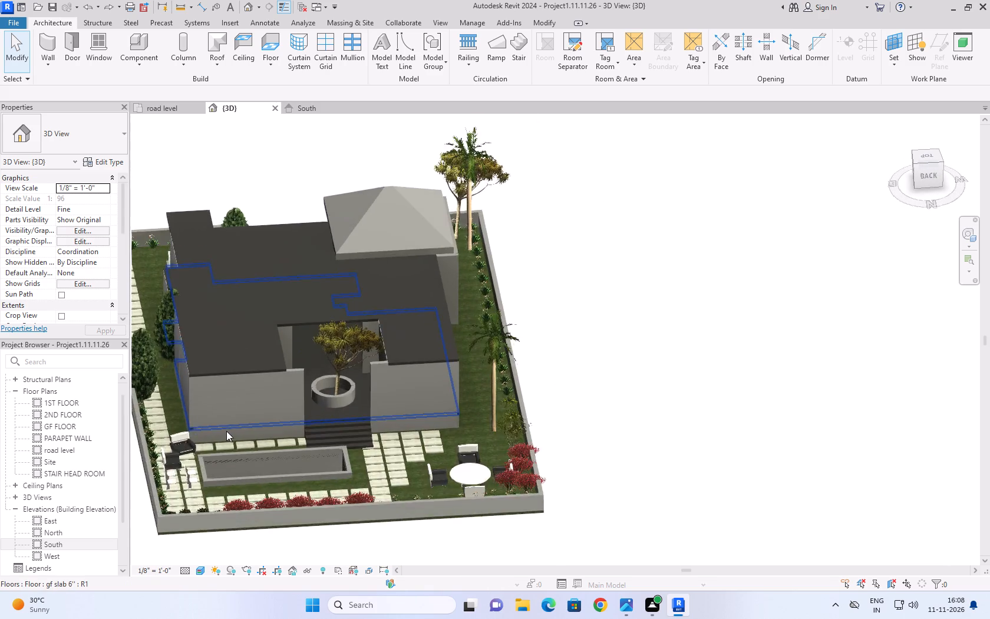
scroll(226, 431, "up", 3)
middle_click_drag(330, 399, 424, 445, "shift")
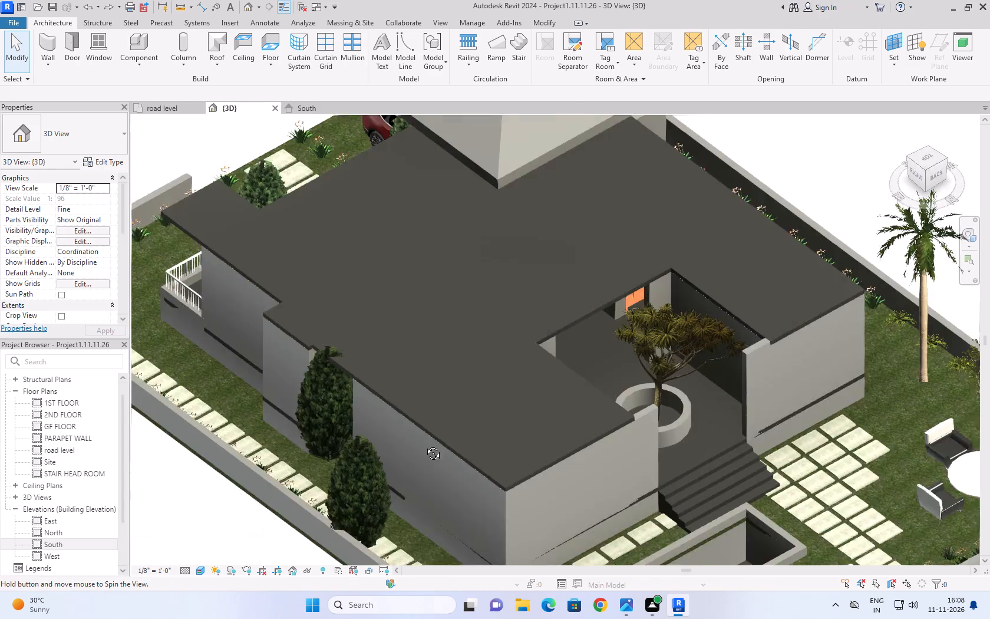
middle_click_drag(424, 445, 503, 437, "shift")
scroll(445, 445, "up", 1, "shift")
middle_click_drag(535, 295, 275, 281)
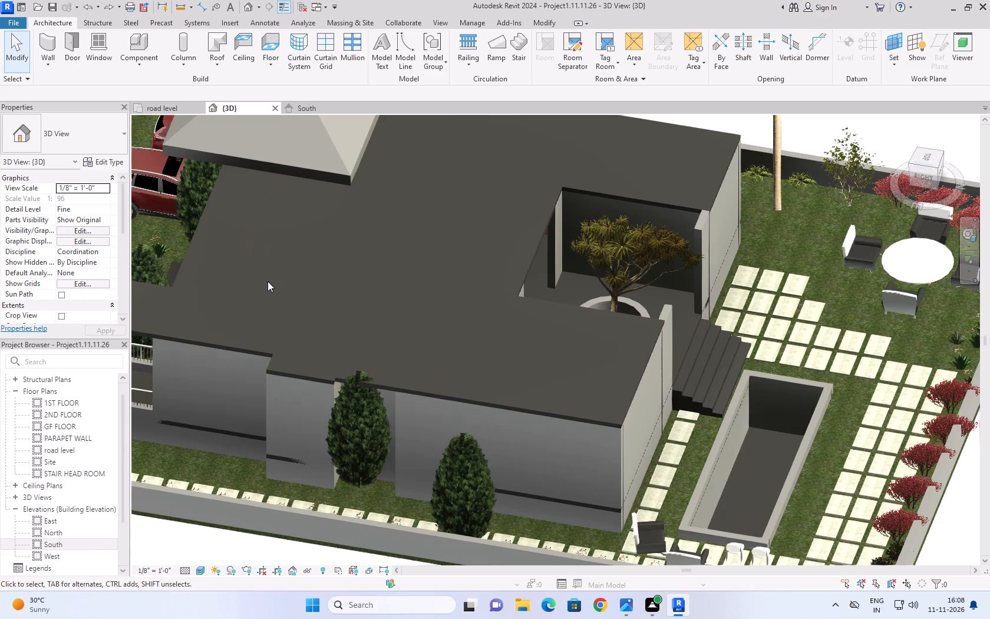
middle_click_drag(270, 282, 457, 404, "shift")
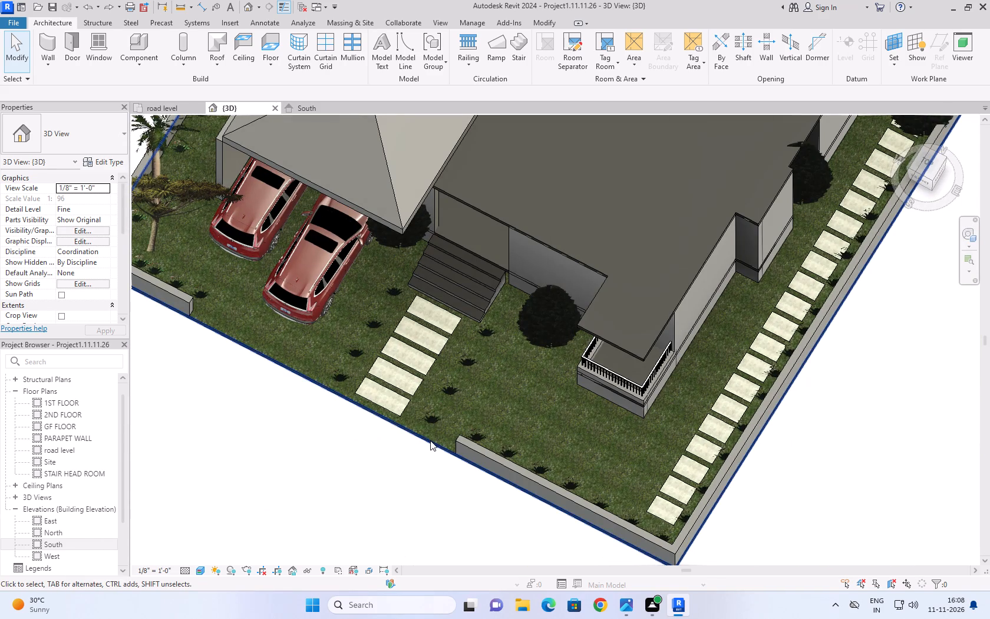
Edit the road level slab's pool opening, moving its house-side long edge and both short edges out to the 9'' walls' outer faces.
left_click(430, 440)
left_click(934, 159)
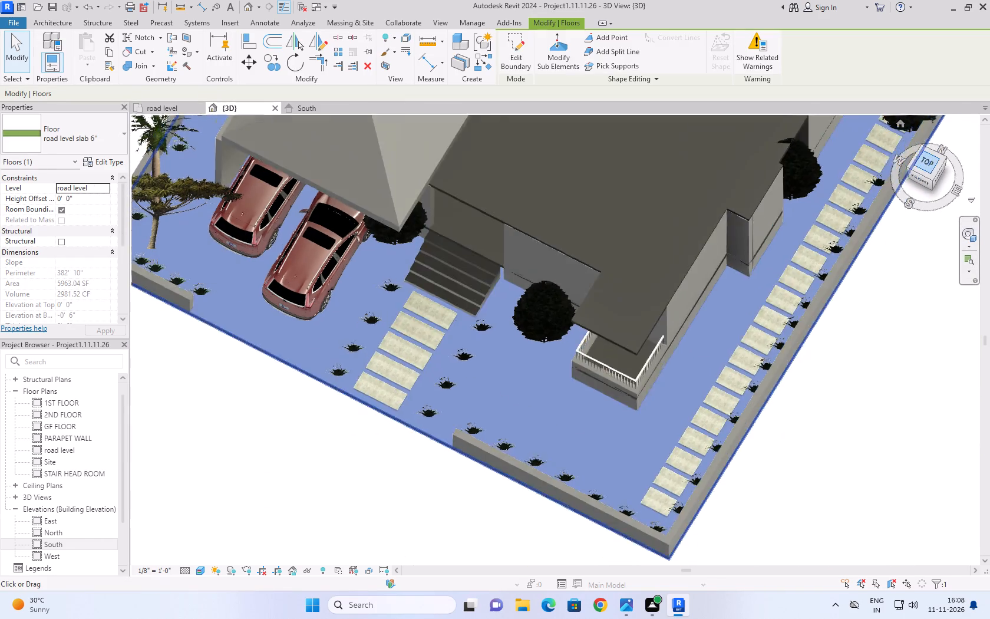
scroll(666, 213, "up", 7)
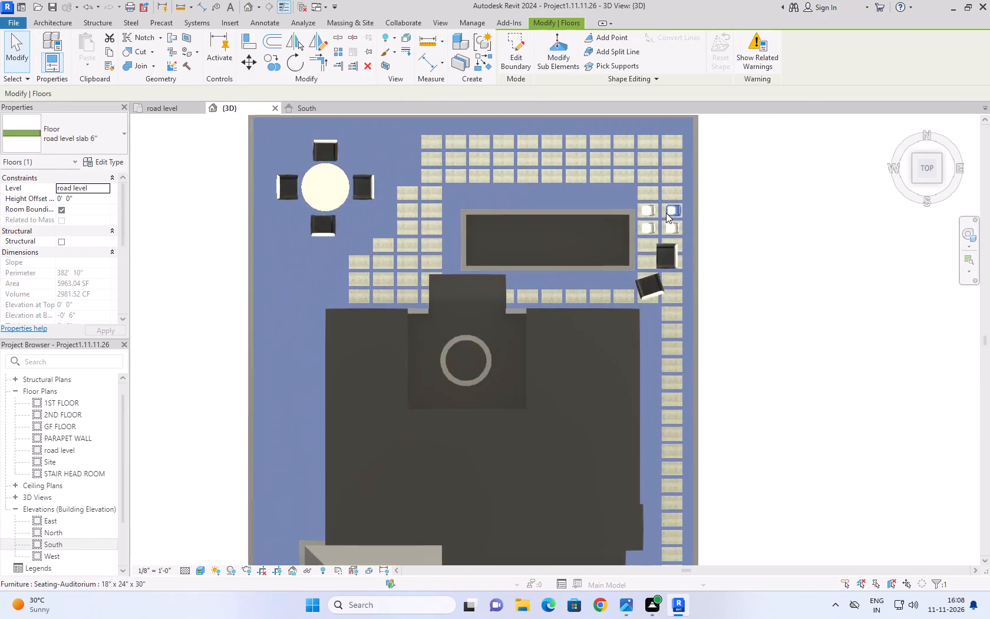
scroll(666, 213, "up", 2)
left_click(517, 64)
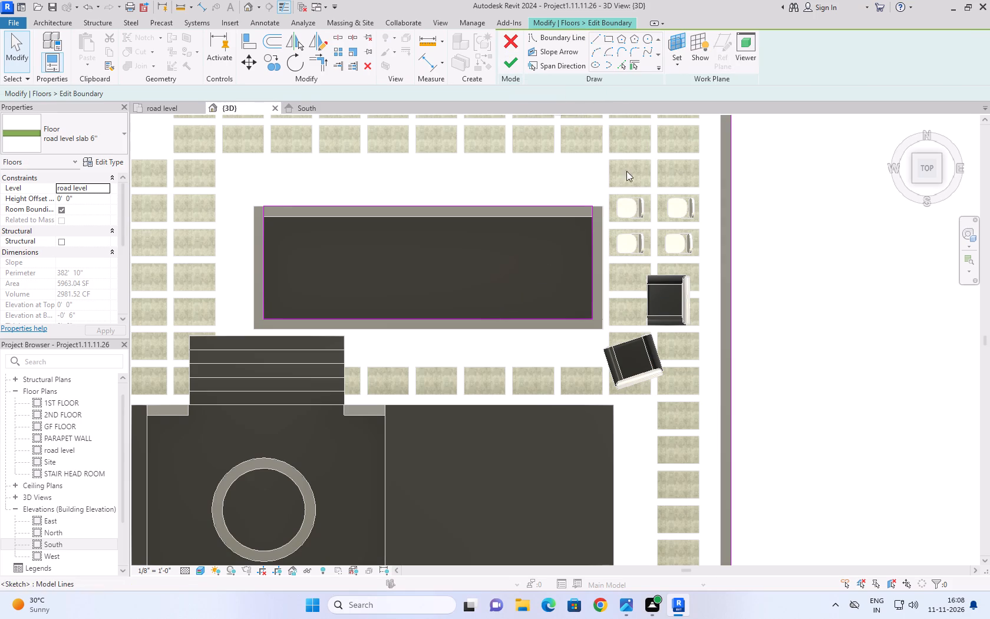
scroll(642, 150, "down", 6)
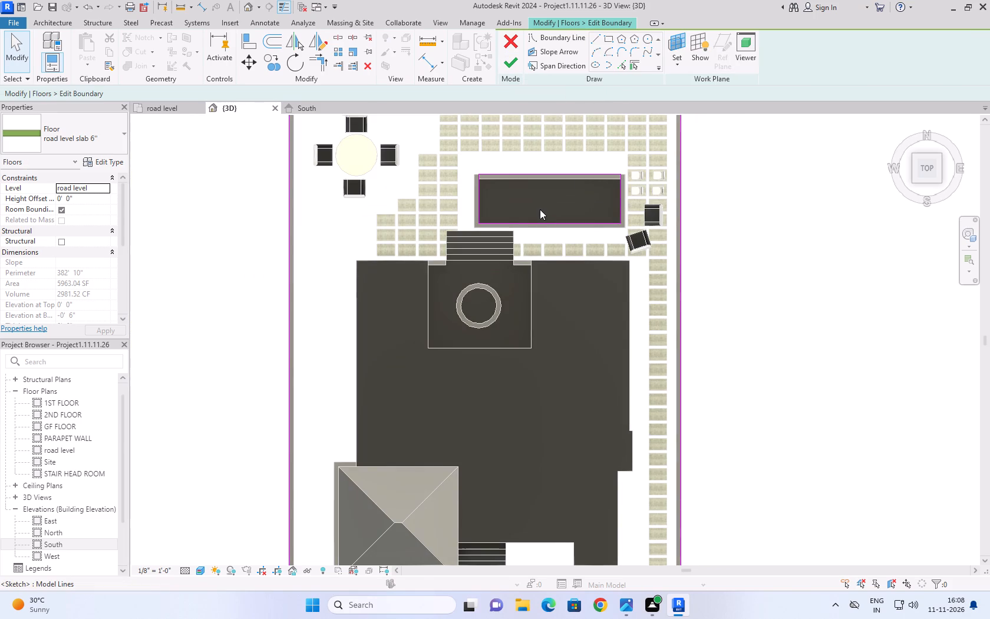
scroll(544, 199, "up", 5)
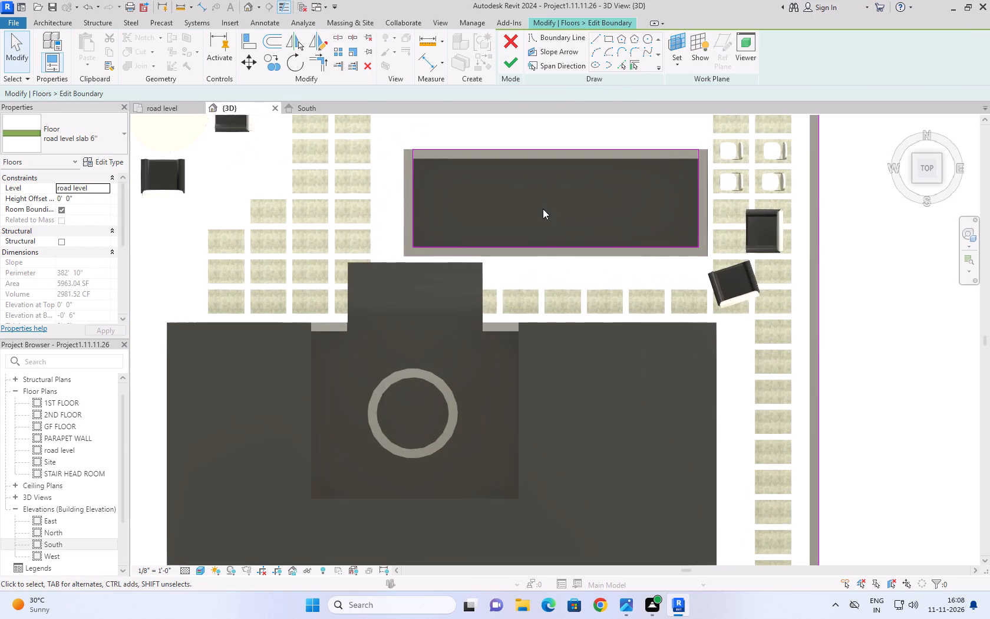
left_click_drag(540, 246, 542, 257)
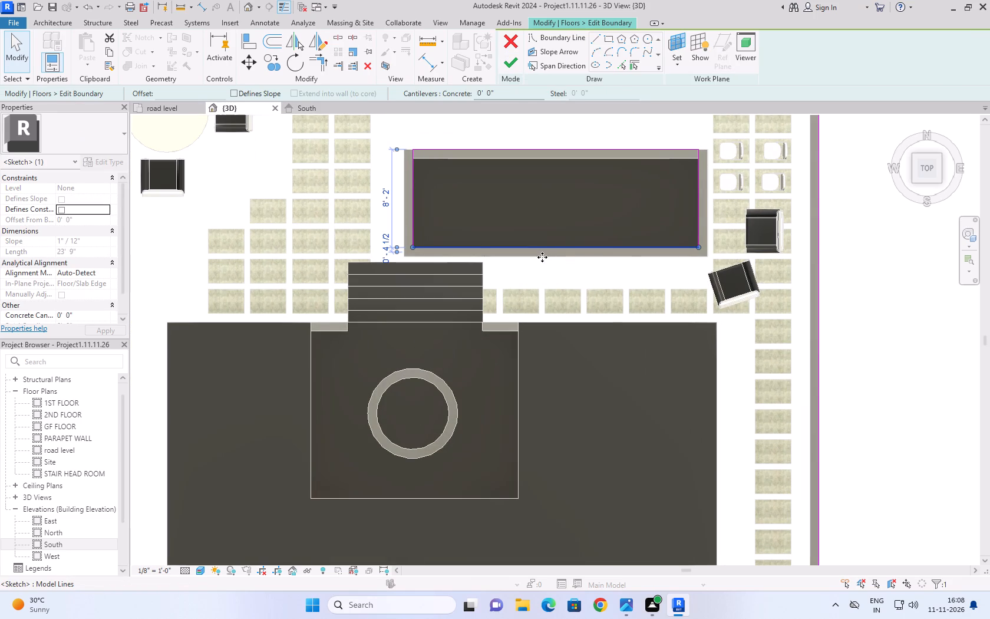
left_click_drag(542, 257, 544, 256)
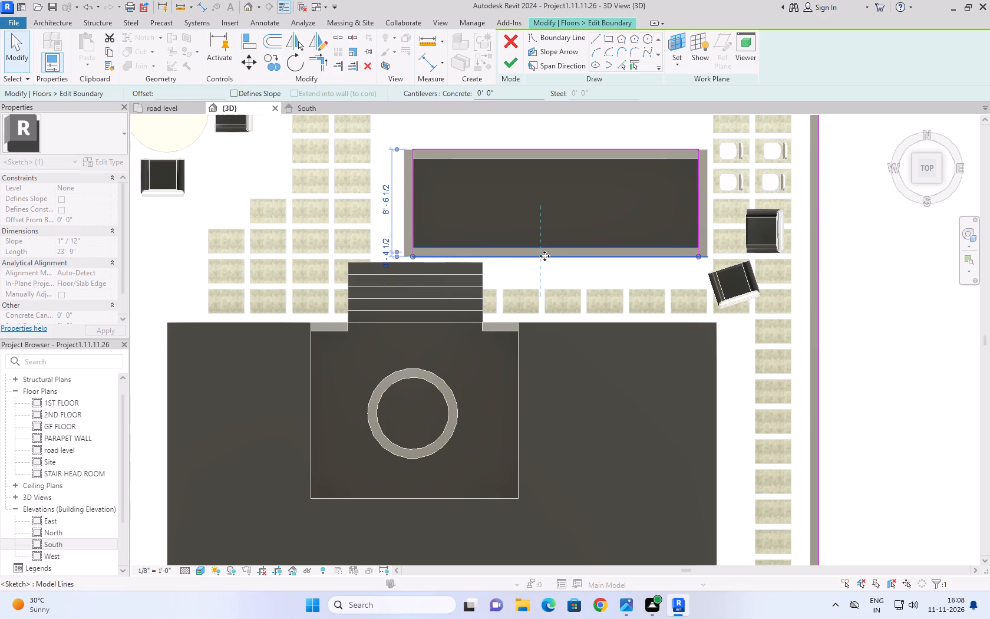
left_click_drag(413, 202, 401, 203)
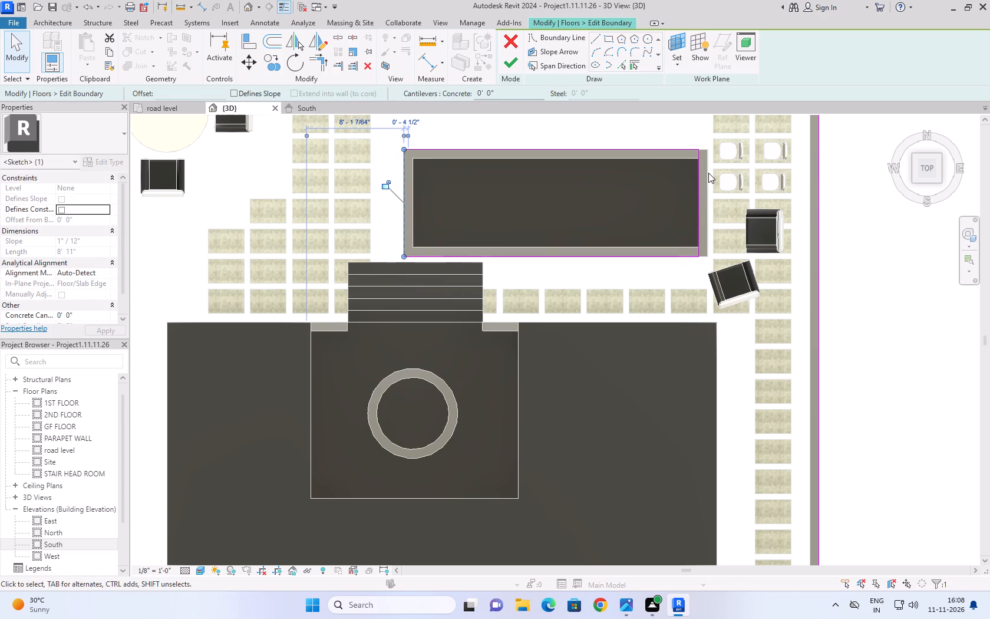
left_click_drag(697, 189, 706, 188)
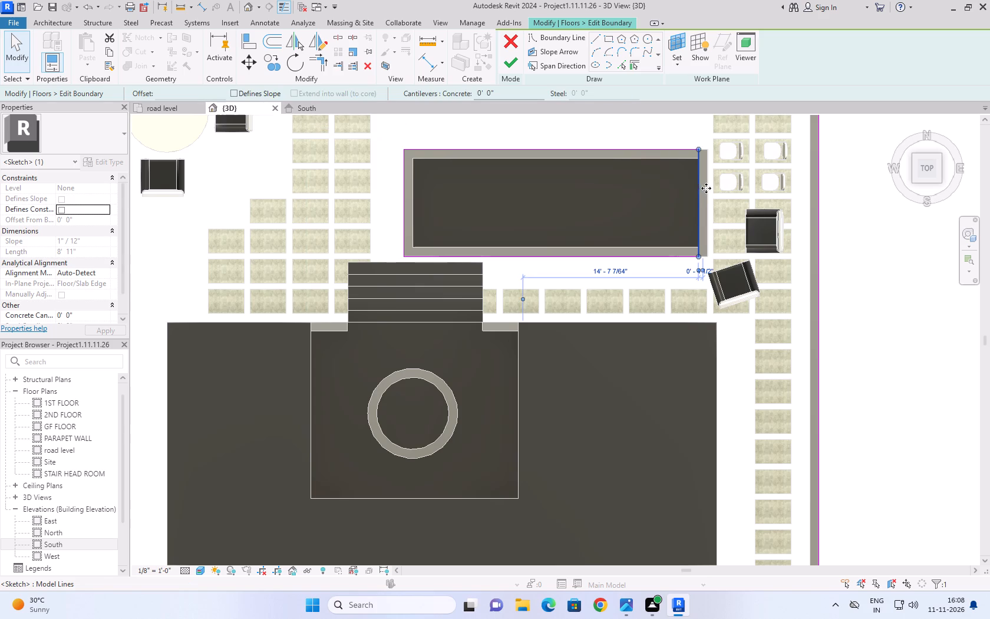
left_click_drag(706, 188, 710, 189)
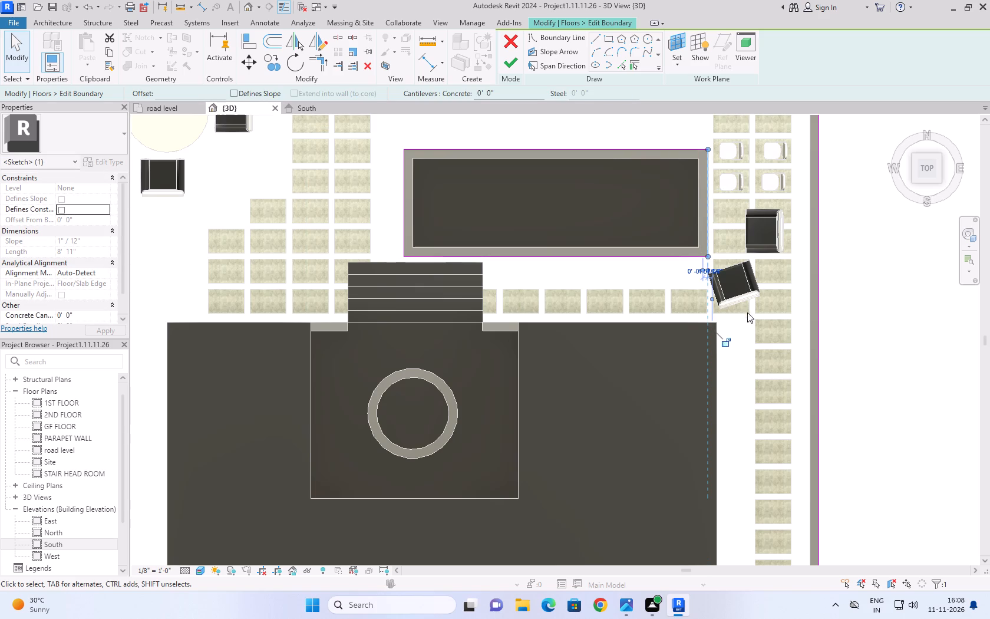
left_click(514, 64)
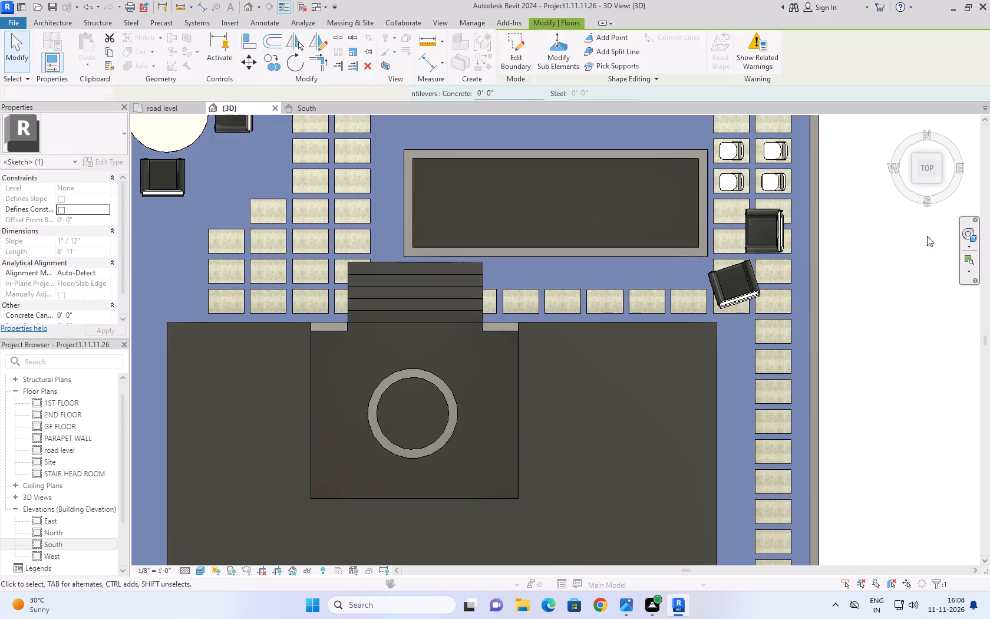
Examine the pool walls and the surrounding ground slab from the home orientation and from several angles in the 3D view.
left_click(901, 124)
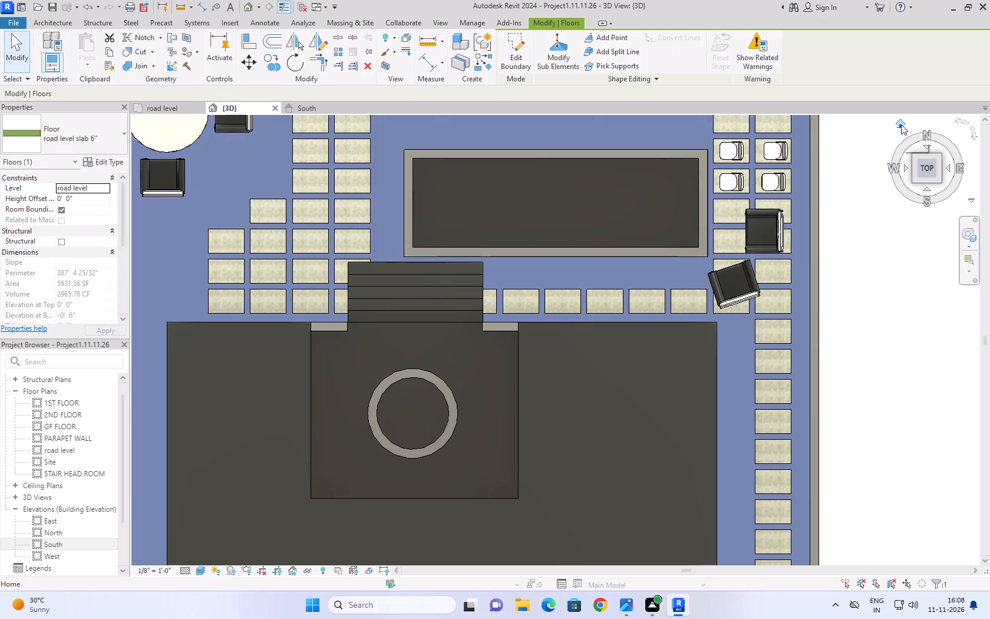
scroll(791, 398, "up", 2)
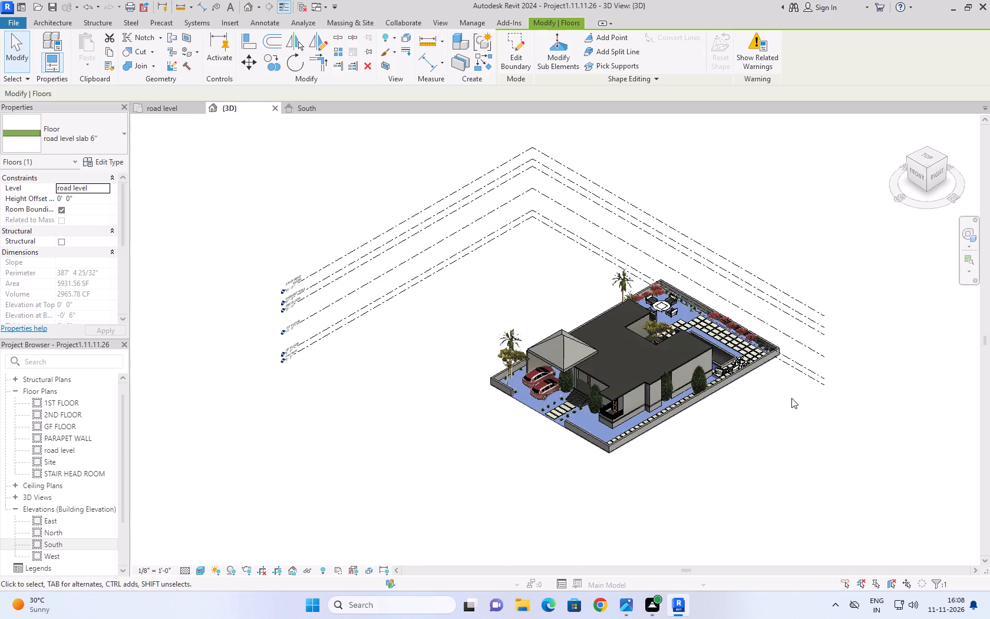
scroll(791, 398, "up", 7)
left_click(712, 345)
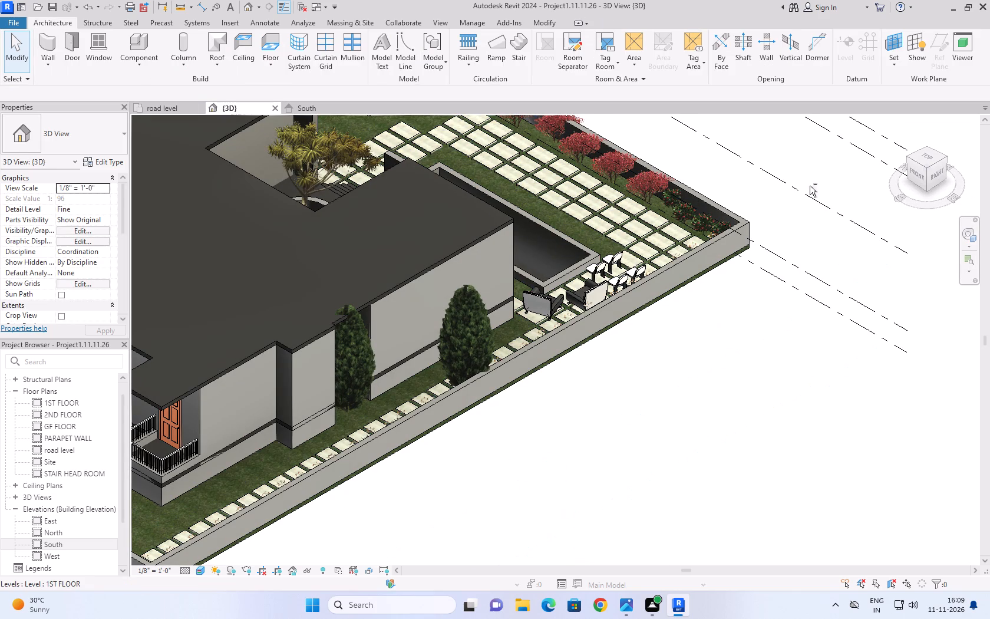
middle_click_drag(810, 186, 724, 221, "shift")
scroll(717, 183, "down", 4)
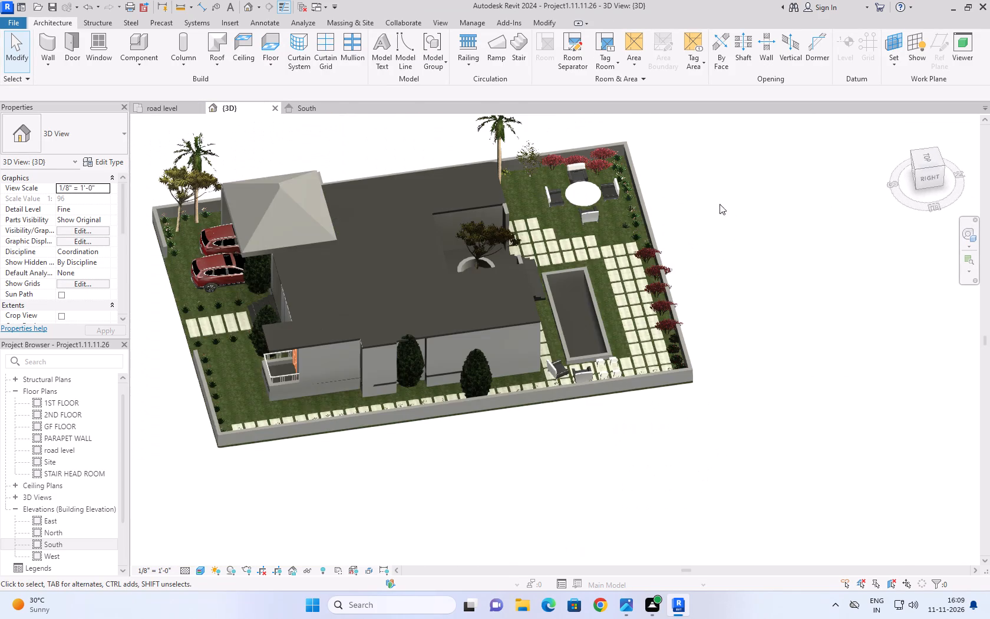
middle_click_drag(733, 251, 651, 258, "shift")
scroll(733, 251, "down", 1, "shift")
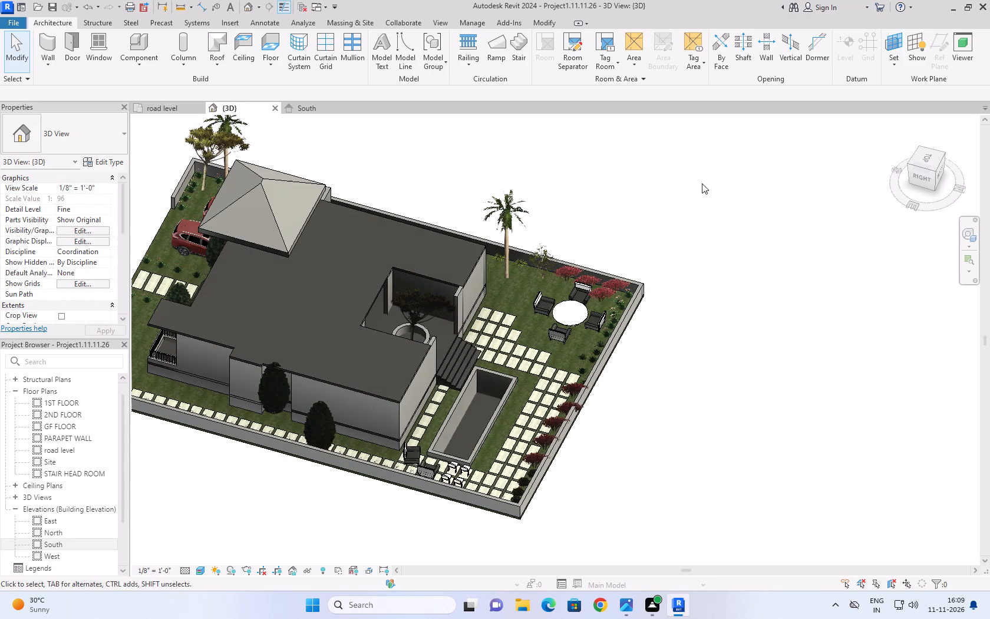
scroll(445, 439, "up", 5)
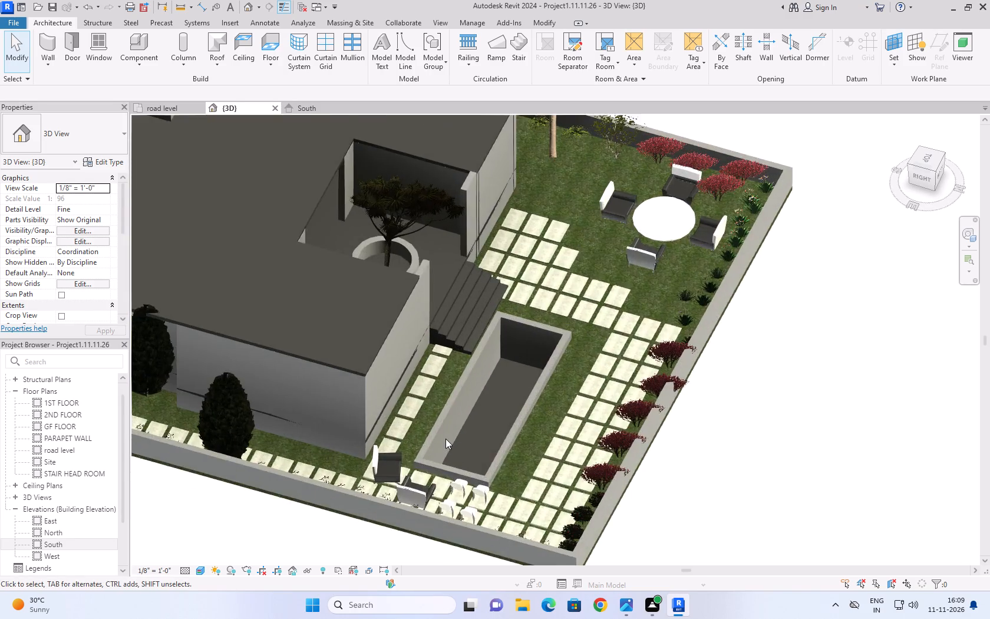
scroll(445, 439, "up", 4)
middle_click_drag(558, 347, 616, 355, "shift")
scroll(586, 369, "up", 1, "shift")
middle_click_drag(699, 253, 454, 324)
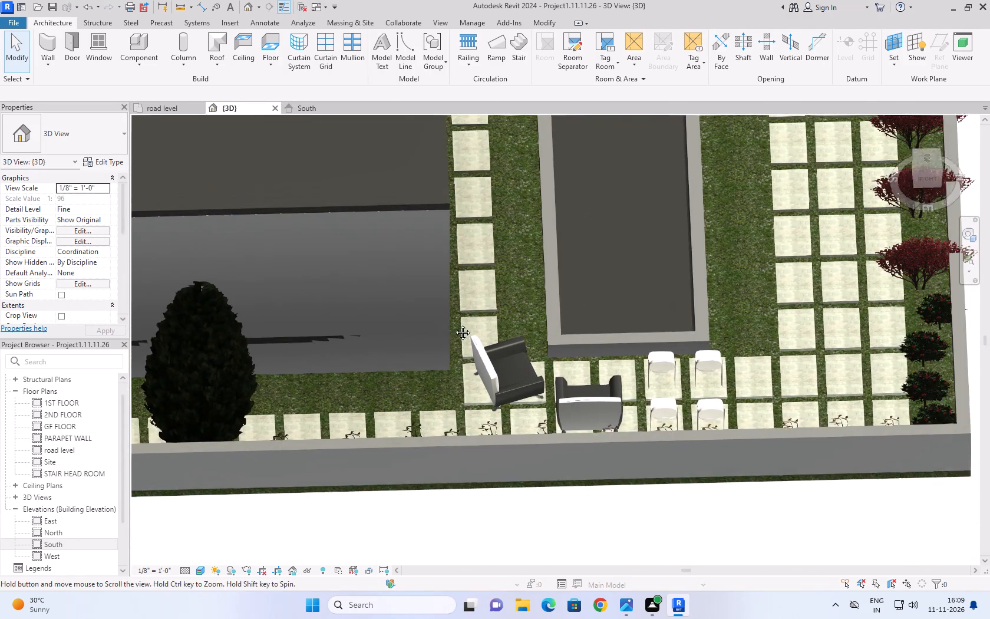
middle_click_drag(454, 324, 428, 416)
scroll(428, 416, "down", 3)
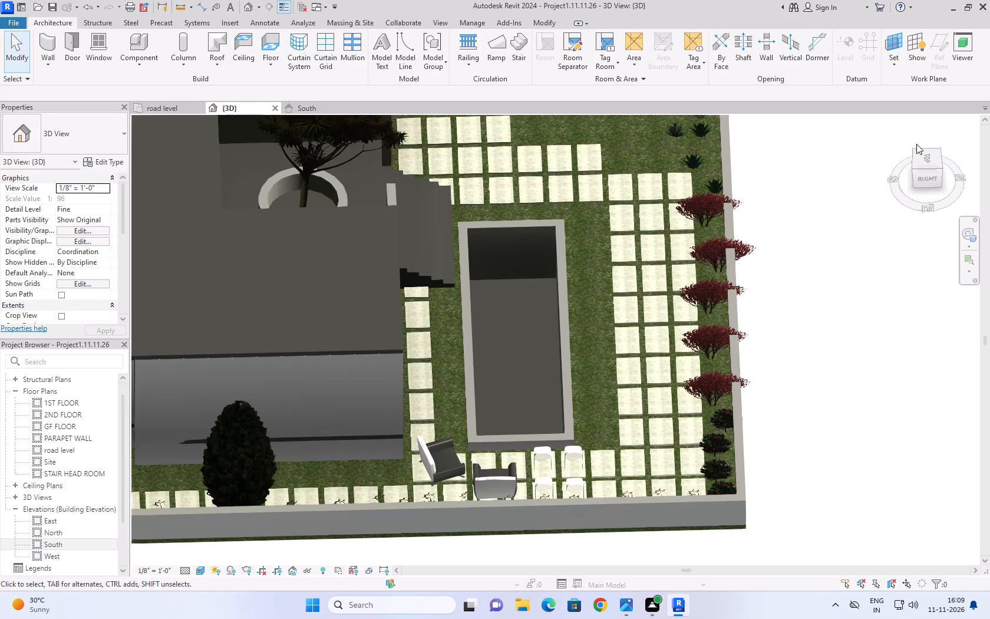
Measure the pool's inside width between its two long 9'' walls in the top view, without keeping the dimension.
left_click(921, 154)
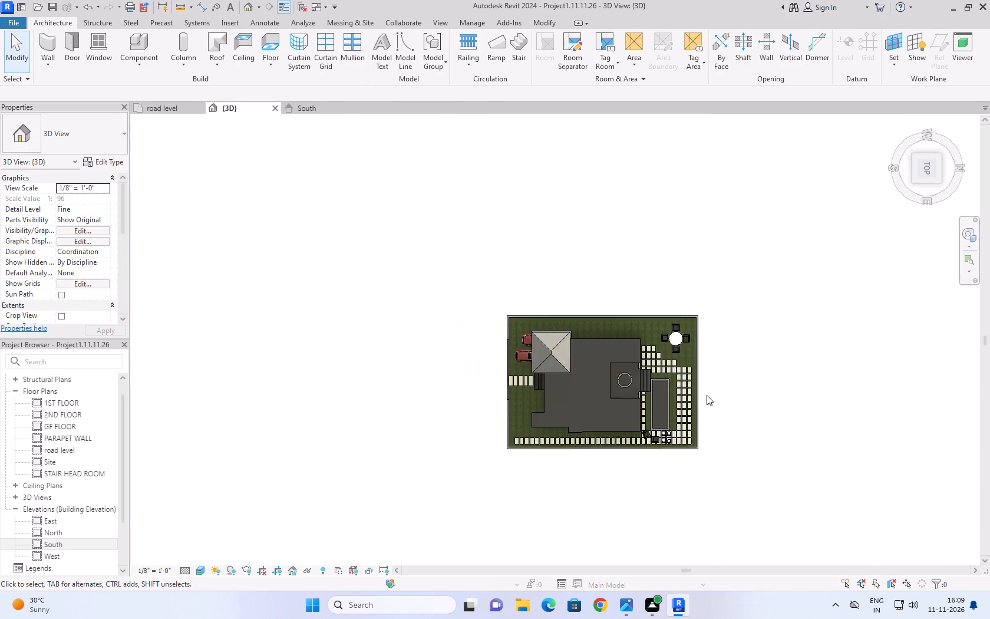
scroll(705, 395, "up", 11)
type("DI")
scroll(523, 383, "up", 8)
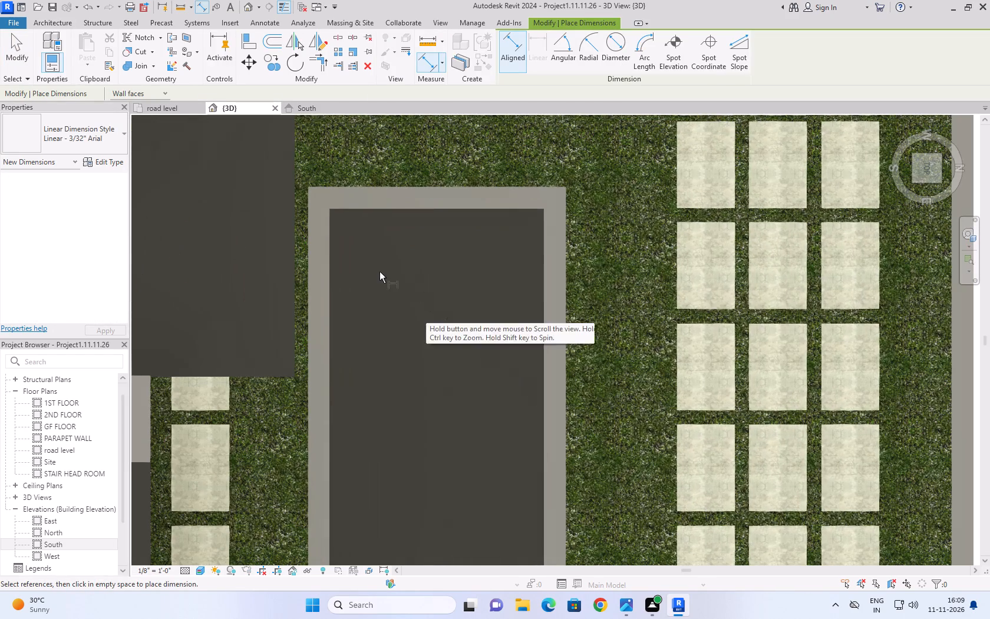
left_click(330, 245)
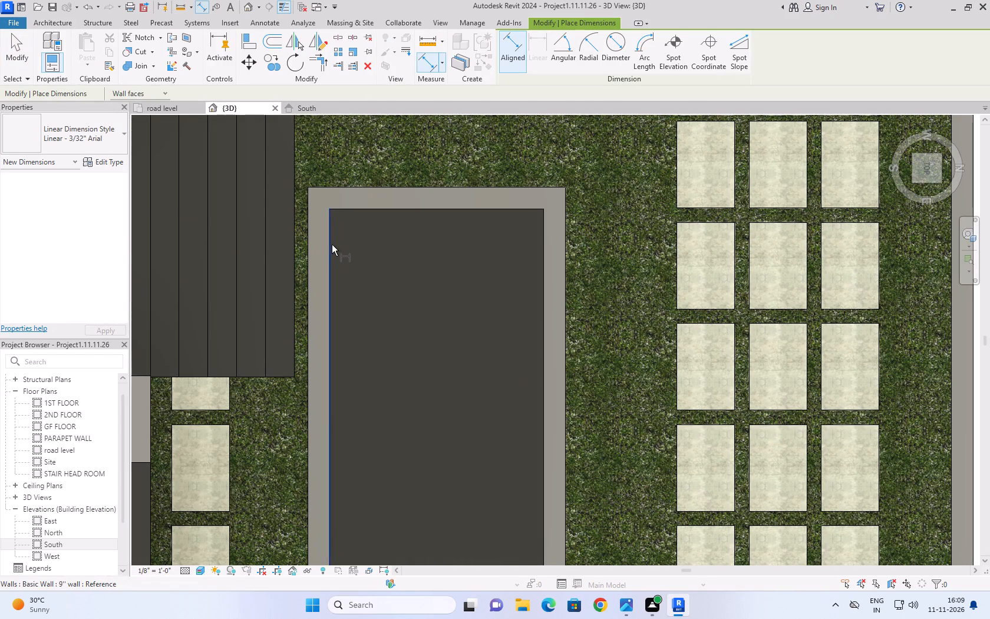
left_click(543, 249)
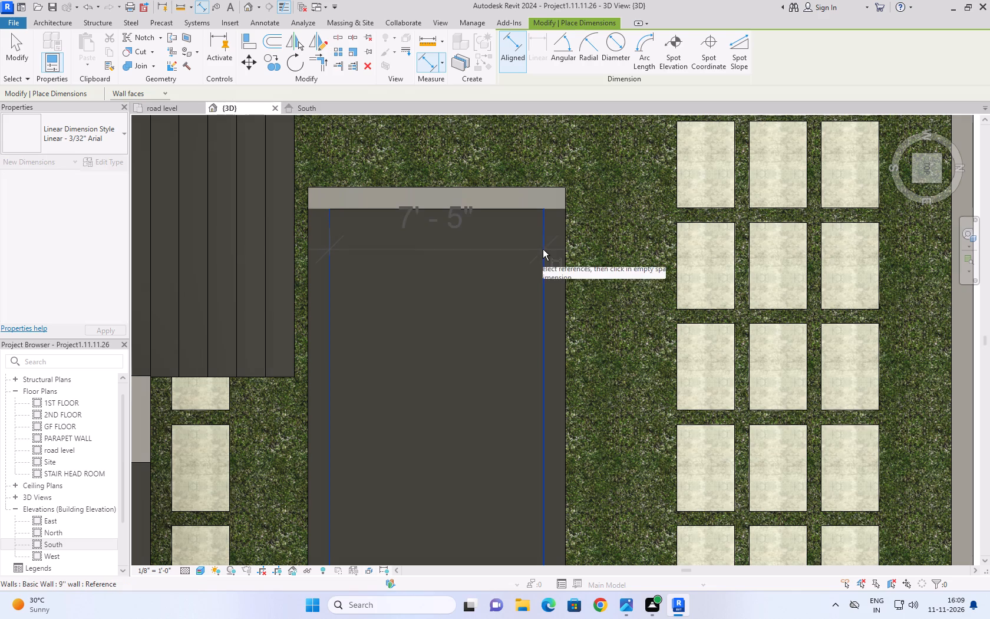
key("Escape")
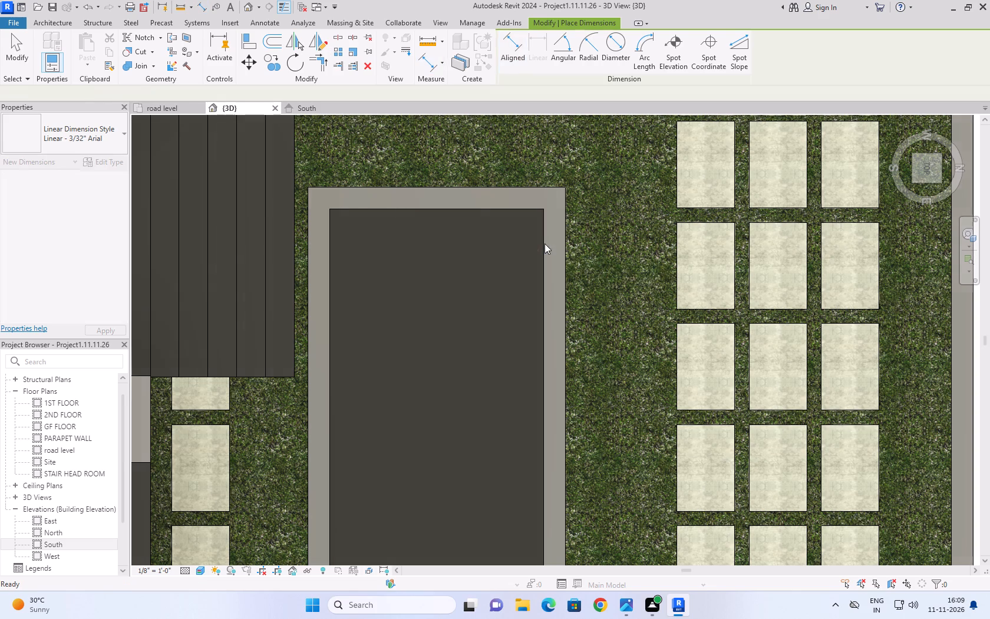
Measure the pool's inside length between its two short 9'' walls, without keeping the dimension.
left_click(516, 208)
scroll(516, 208, "down", 11)
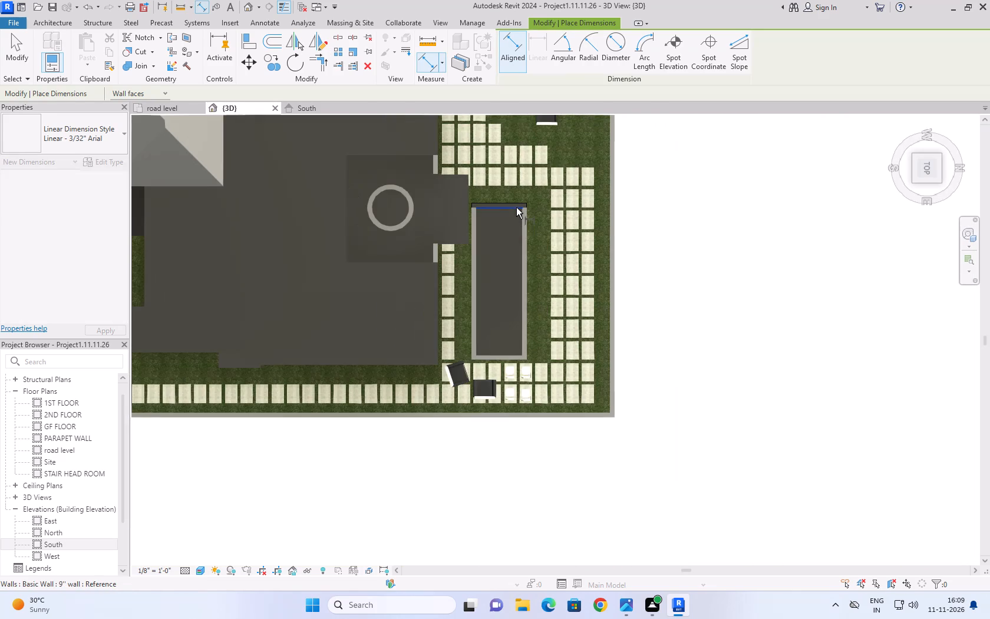
scroll(504, 353, "up", 10)
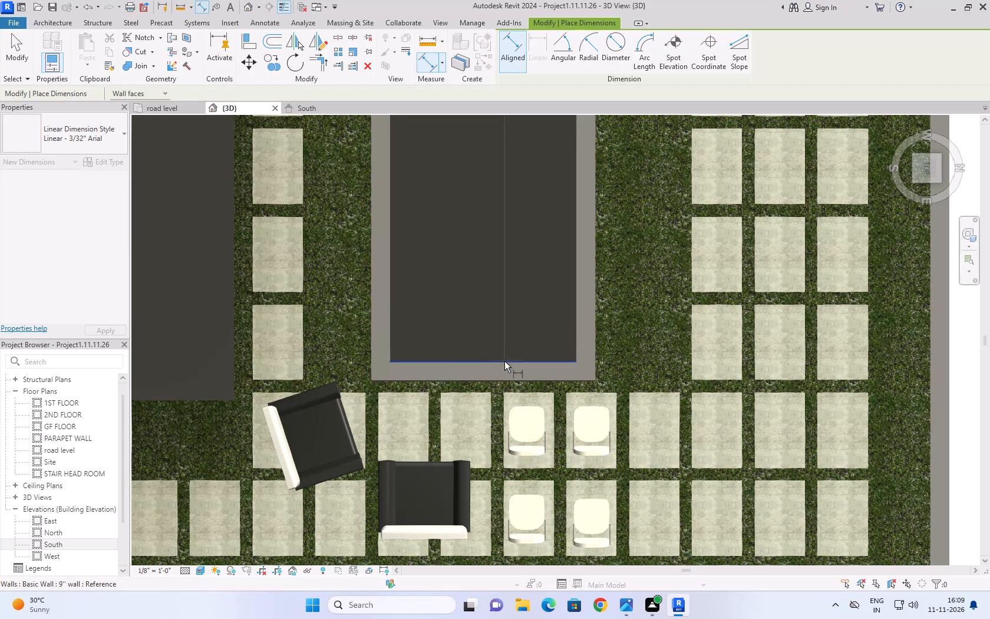
left_click(504, 361)
scroll(504, 361, "down", 5)
key("Escape")
key("Escape")
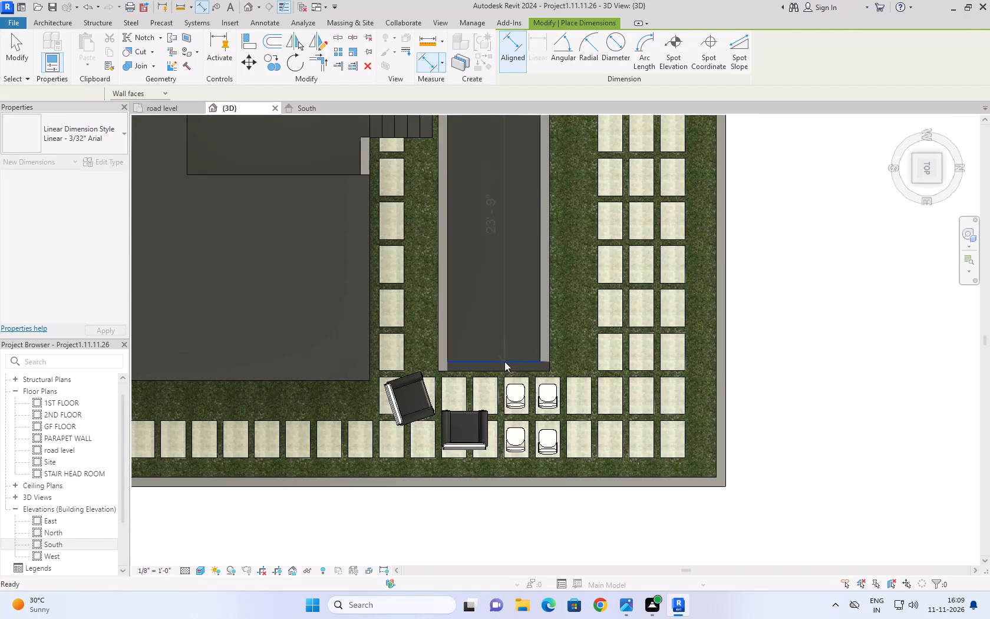
scroll(563, 302, "down", 9)
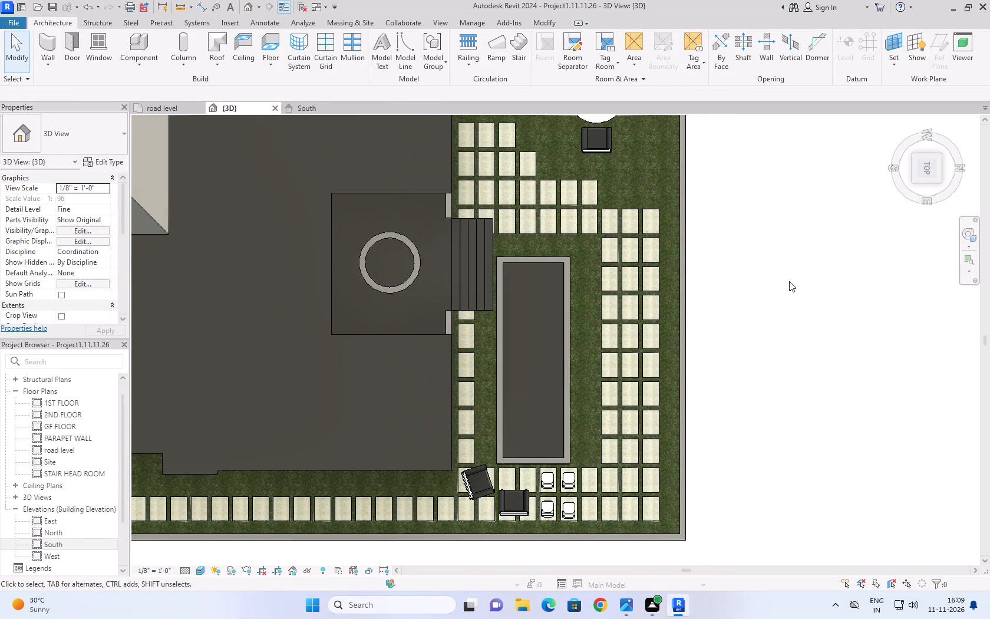
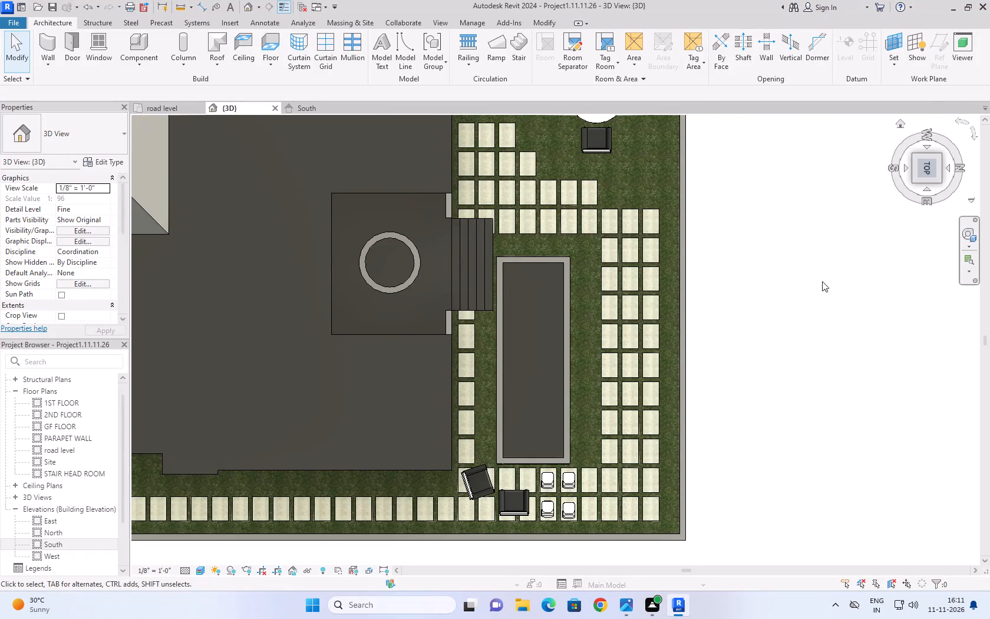
Paint the inner face of the pool's far short 9'' wall and the top of its 6'' bottom slab with the Water material.
scroll(822, 281, "down", 3)
scroll(846, 354, "down", 2)
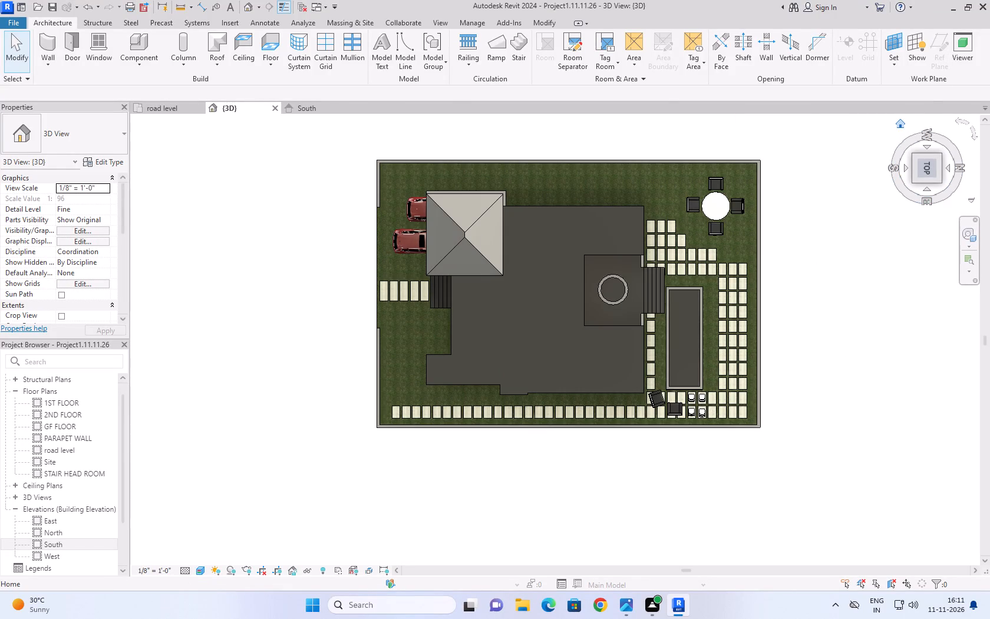
left_click(899, 128)
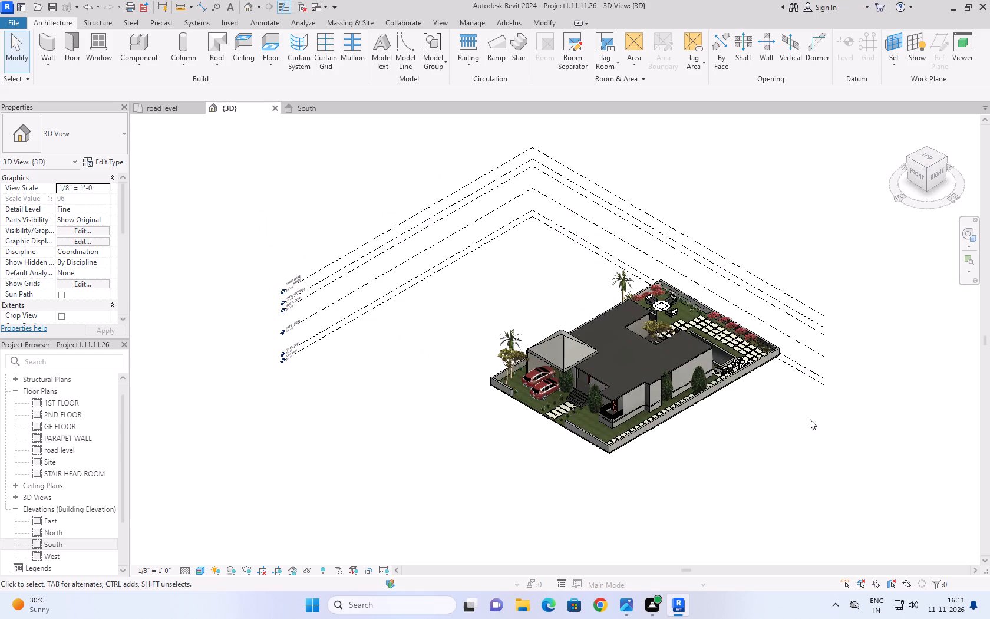
scroll(812, 401, "up", 7)
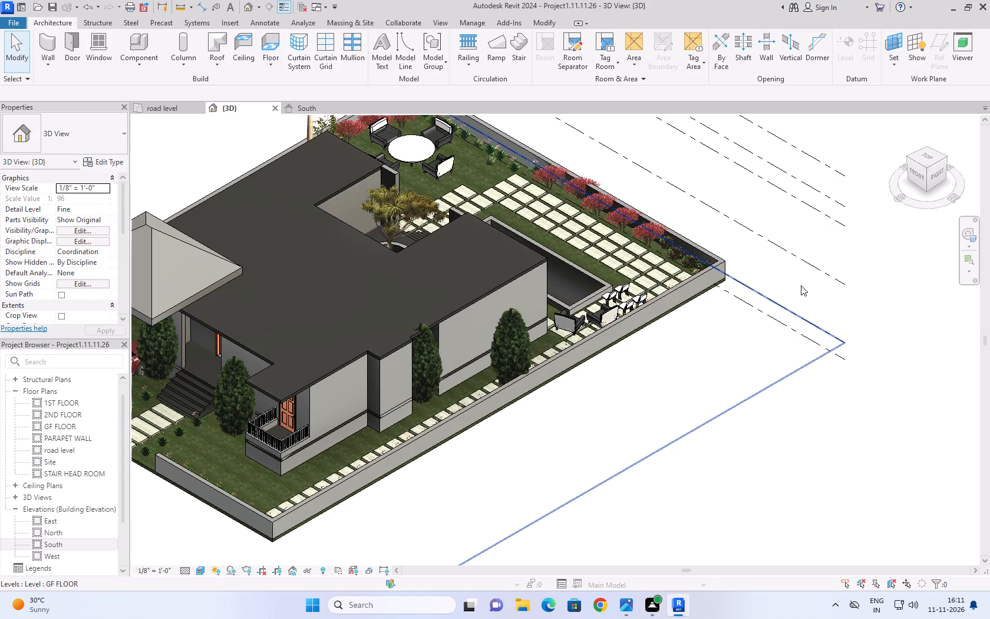
middle_click_drag(853, 317, 752, 358, "shift")
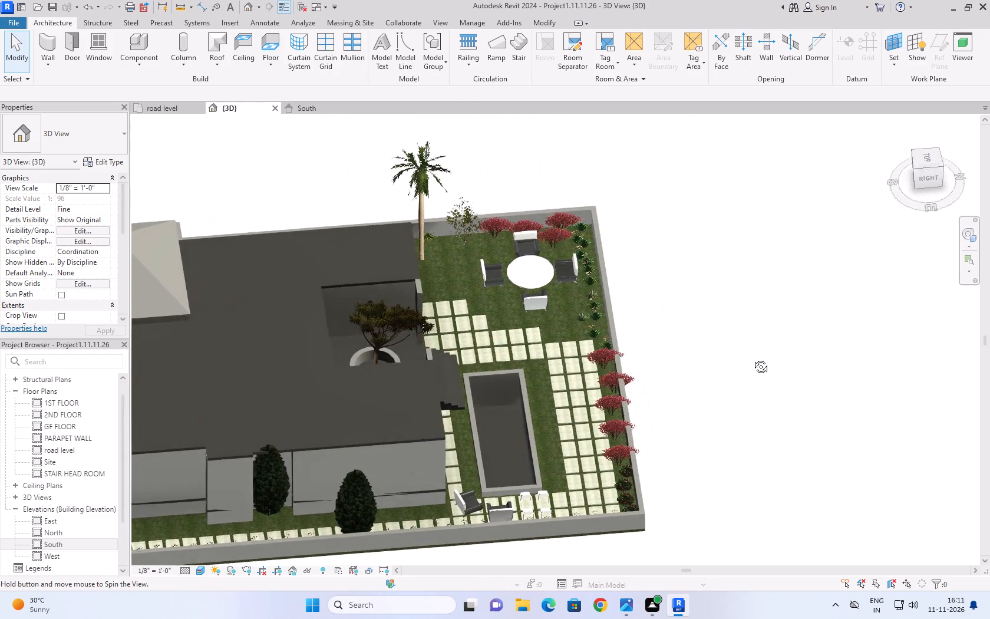
middle_click_drag(752, 358, 742, 353, "shift")
scroll(747, 356, "down", 1, "shift")
scroll(740, 297, "down", 2)
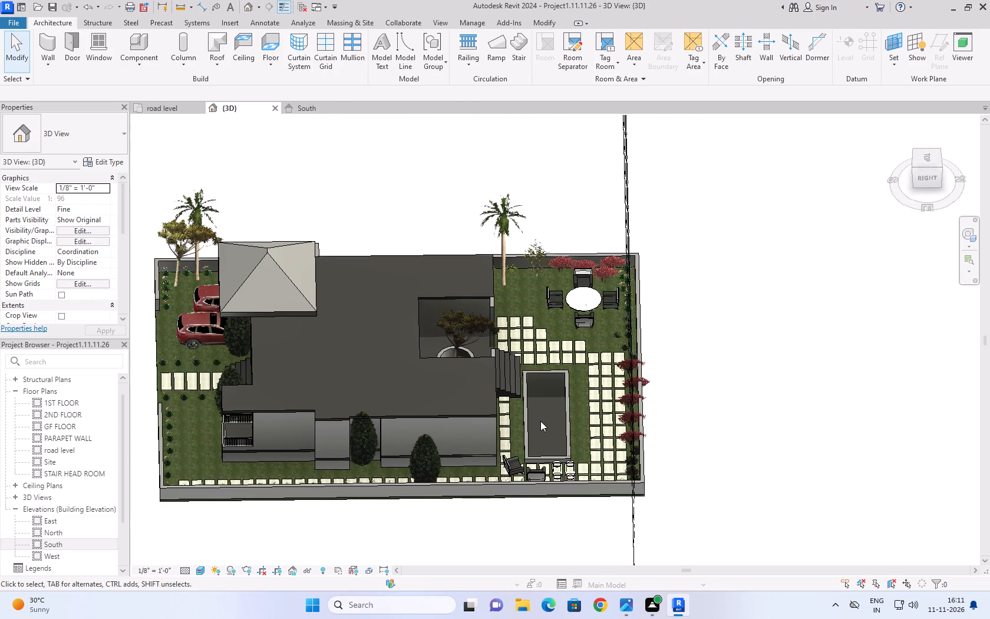
scroll(550, 390, "up", 2)
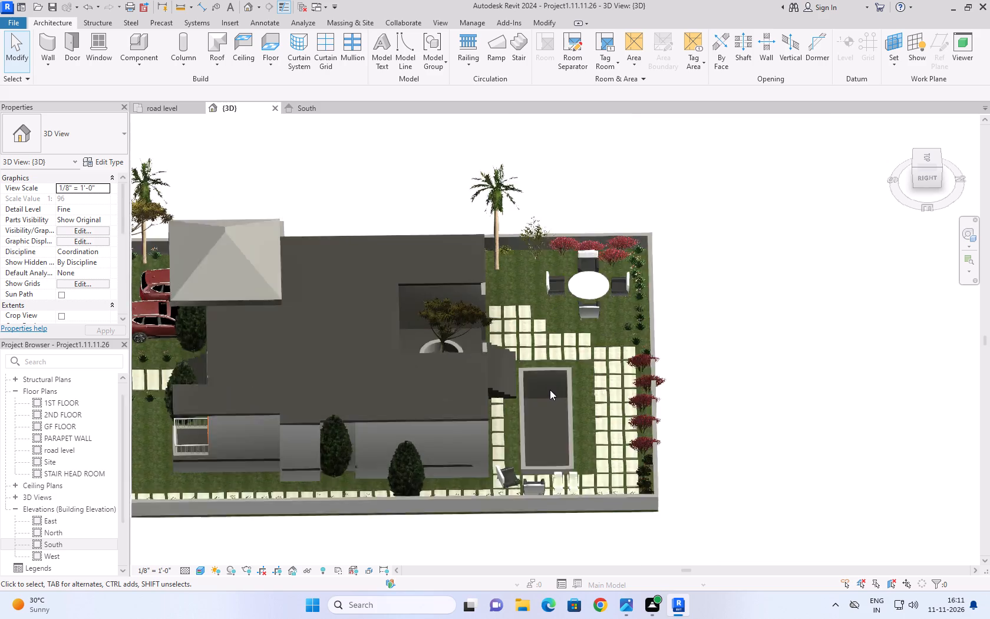
scroll(550, 390, "up", 6)
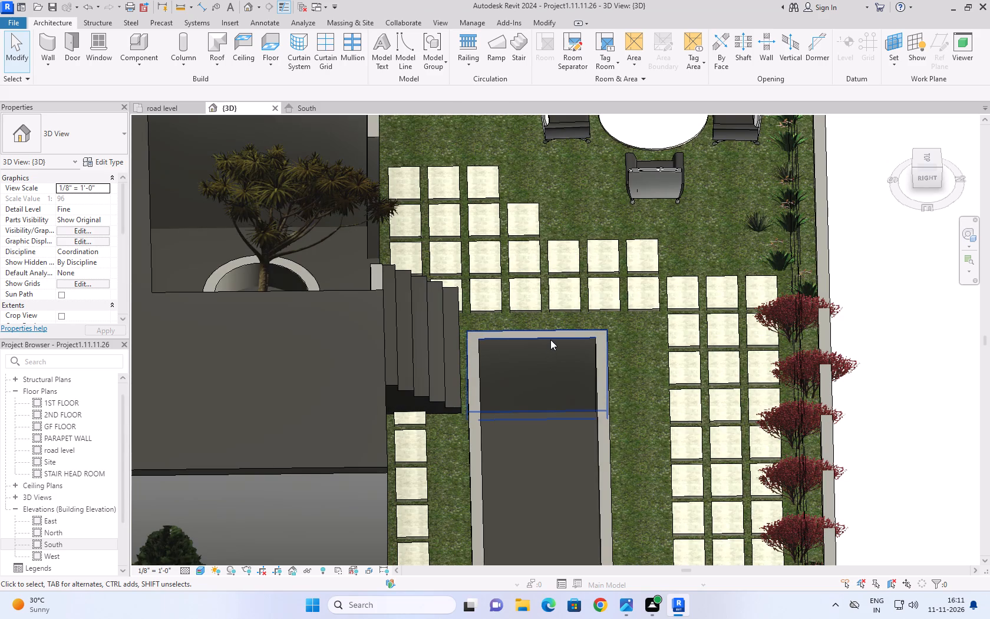
left_click(550, 340)
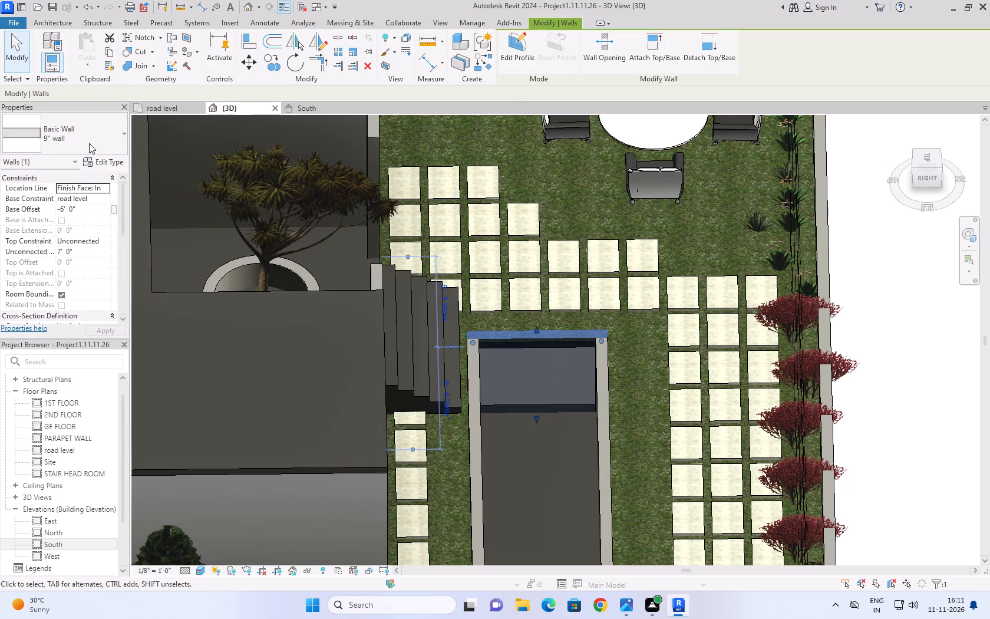
left_click(91, 139)
left_click(91, 139)
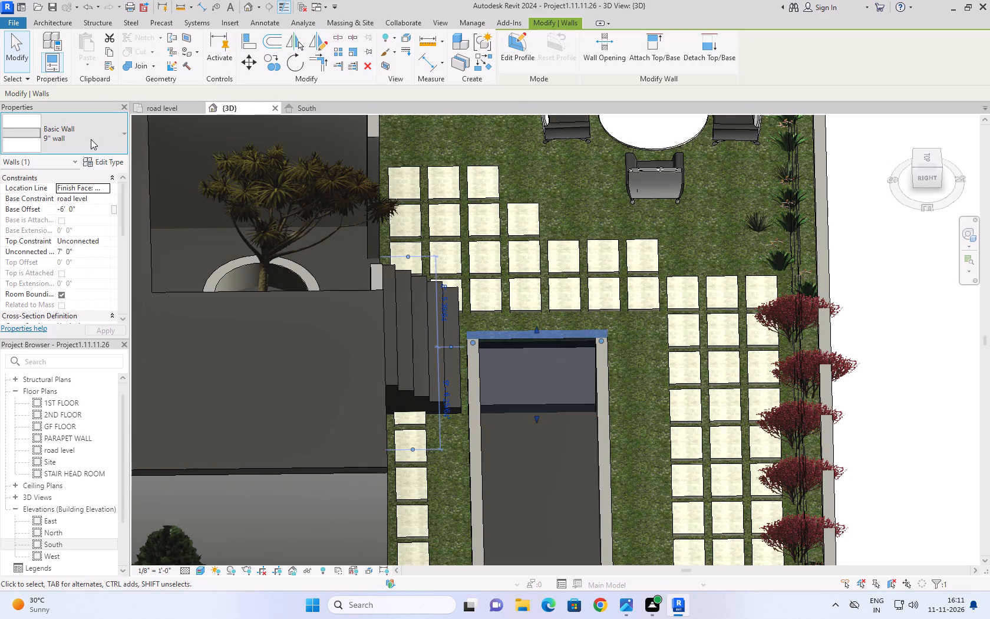
key("p")
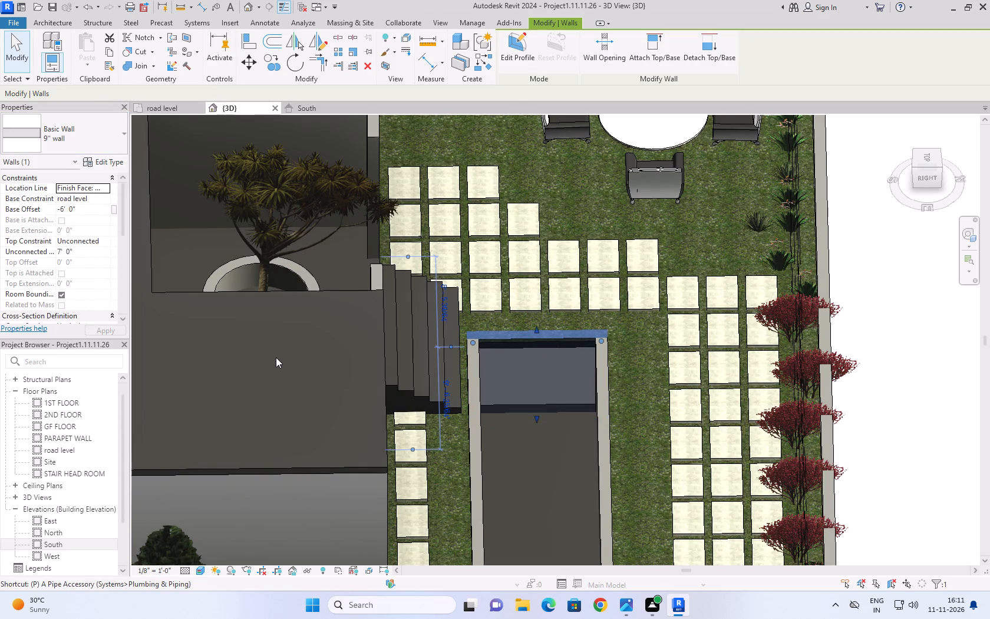
key("t")
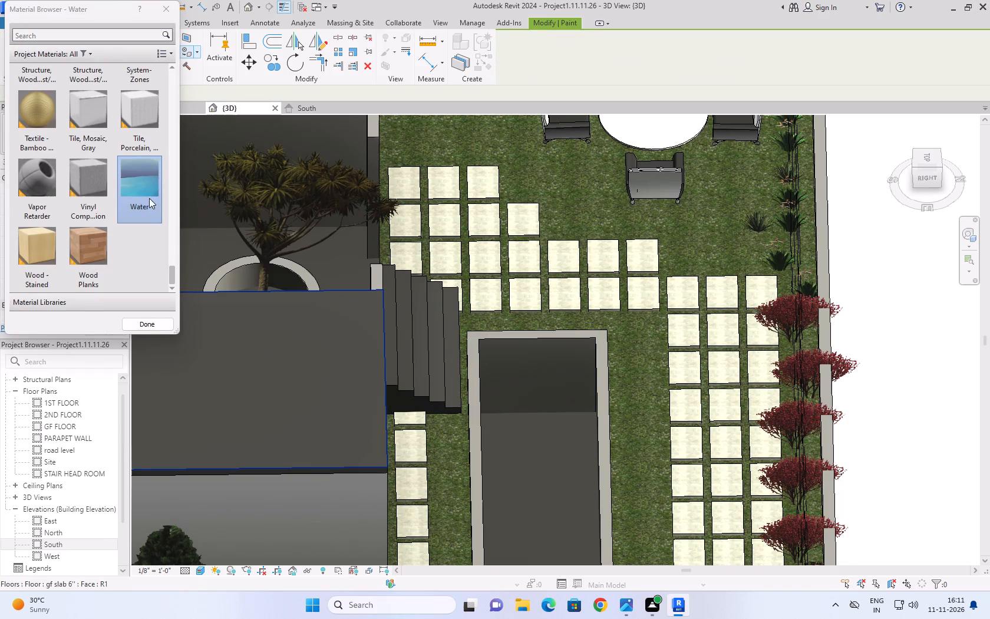
left_click(149, 198)
left_click(557, 364)
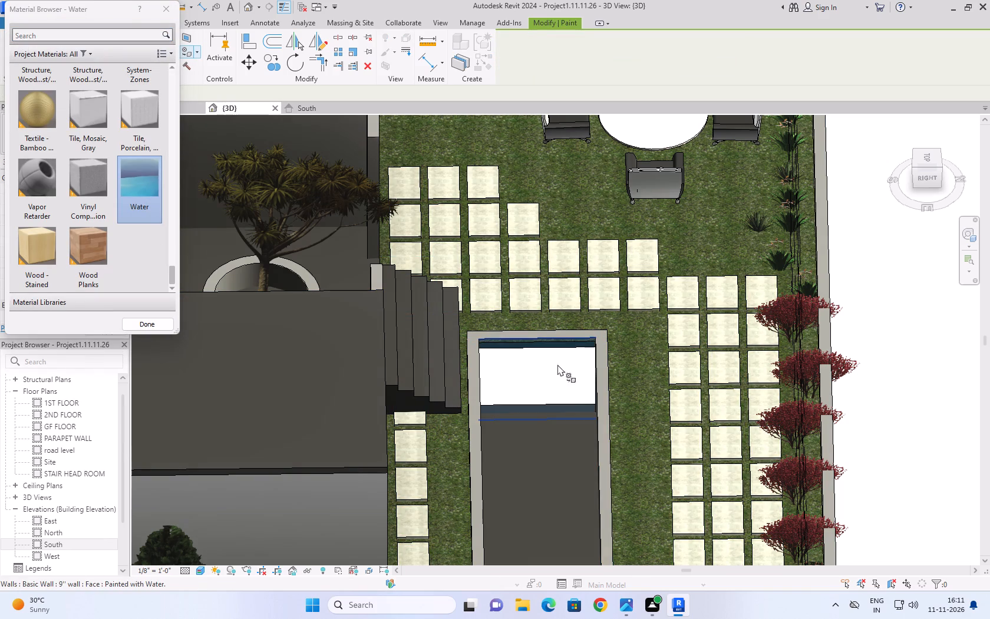
left_click(516, 455)
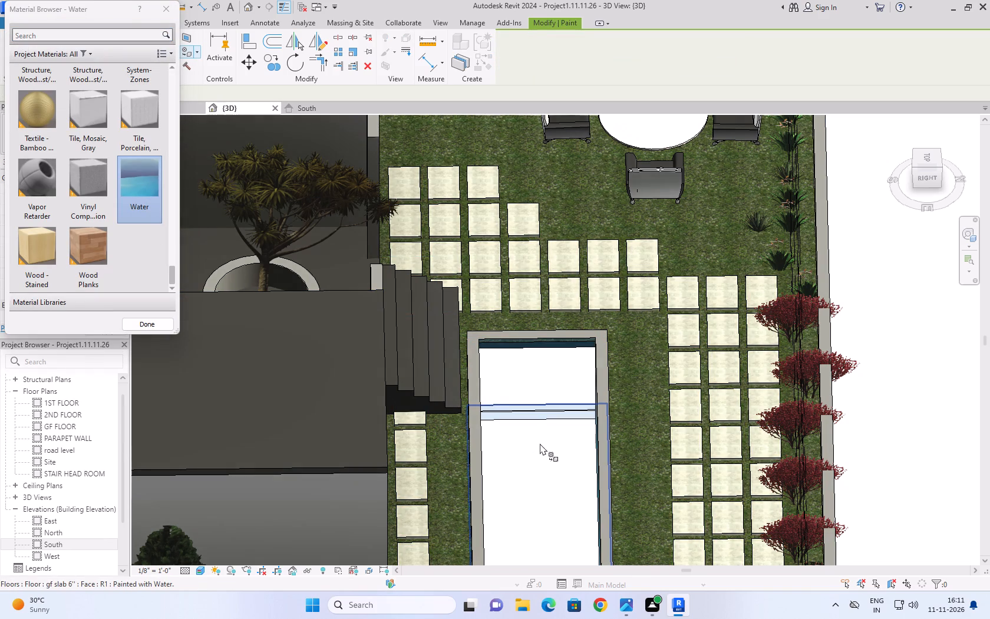
scroll(541, 443, "down", 8)
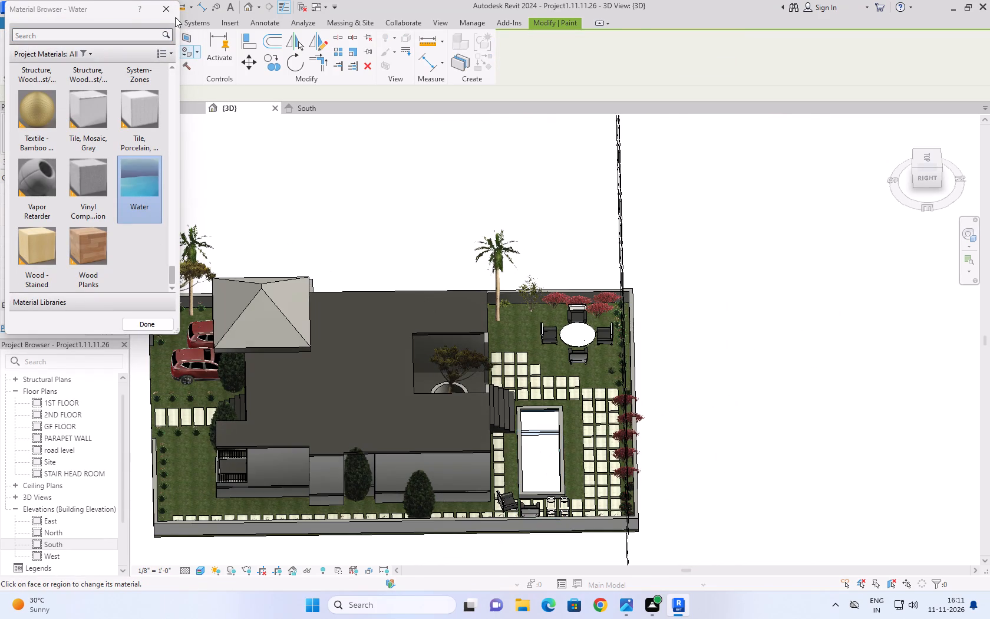
left_click(167, 9)
left_click(852, 361)
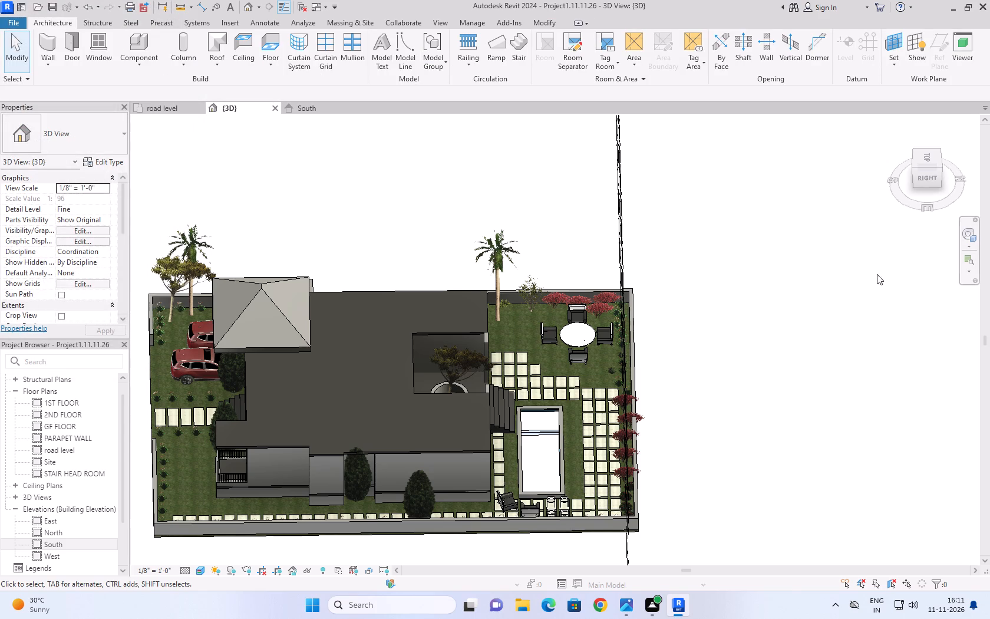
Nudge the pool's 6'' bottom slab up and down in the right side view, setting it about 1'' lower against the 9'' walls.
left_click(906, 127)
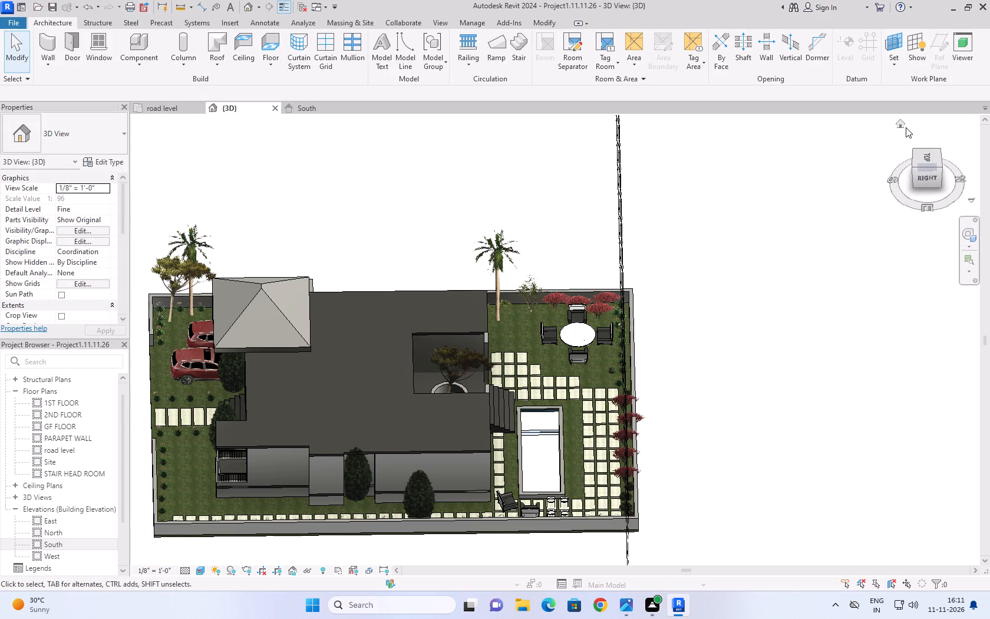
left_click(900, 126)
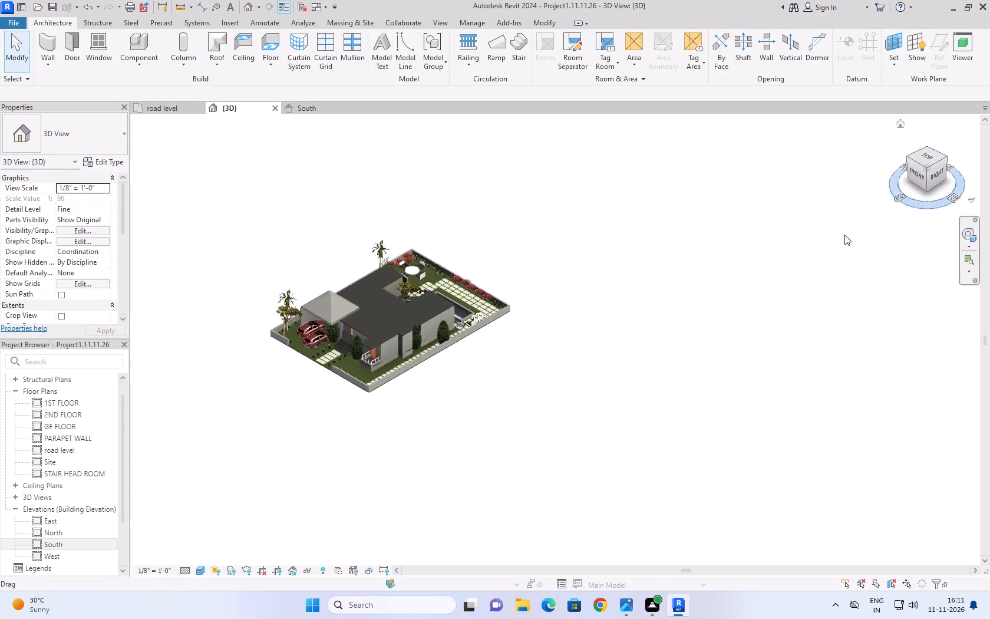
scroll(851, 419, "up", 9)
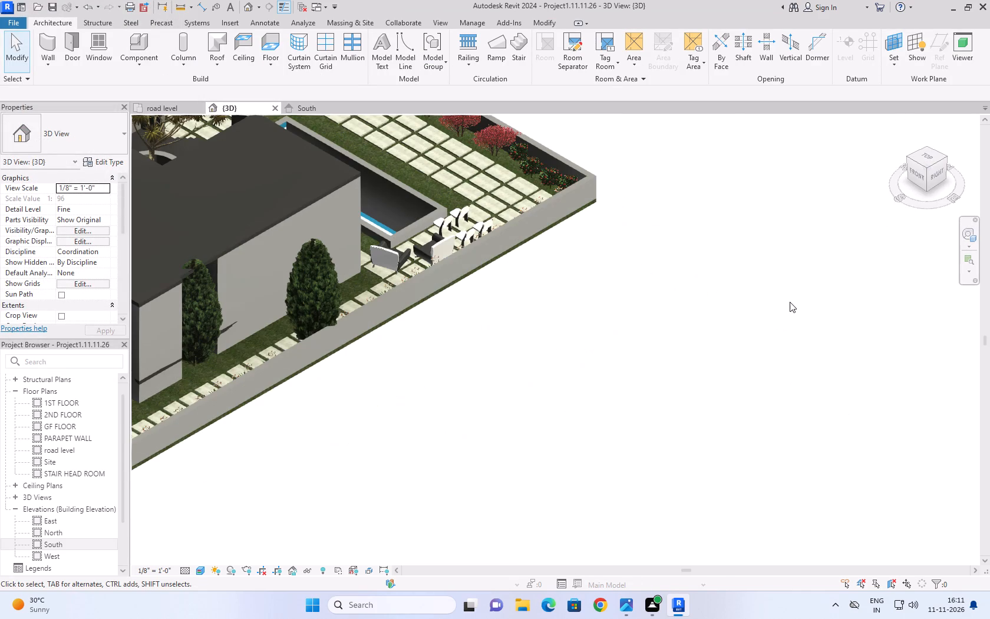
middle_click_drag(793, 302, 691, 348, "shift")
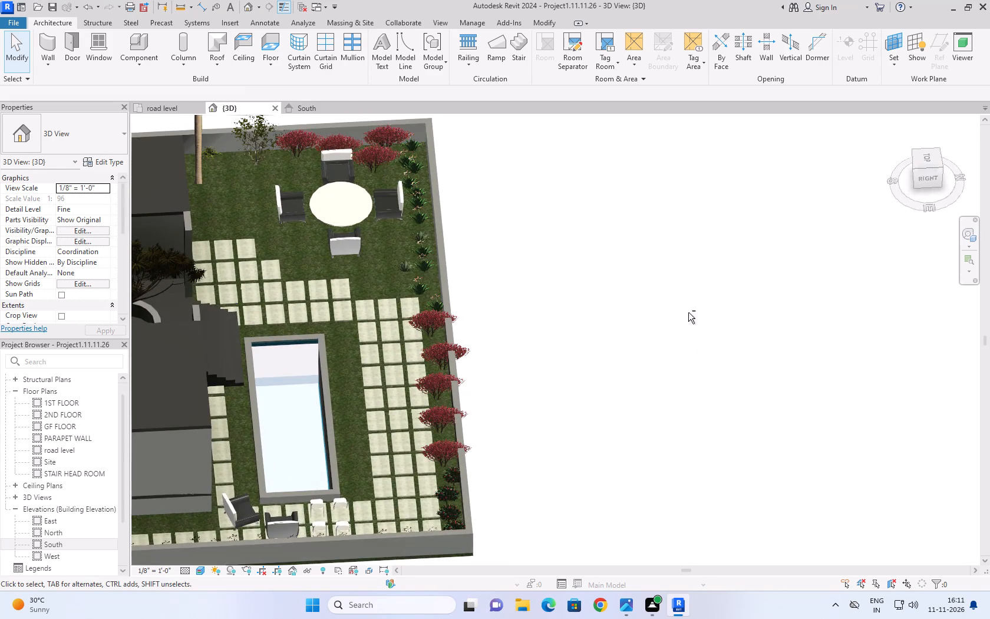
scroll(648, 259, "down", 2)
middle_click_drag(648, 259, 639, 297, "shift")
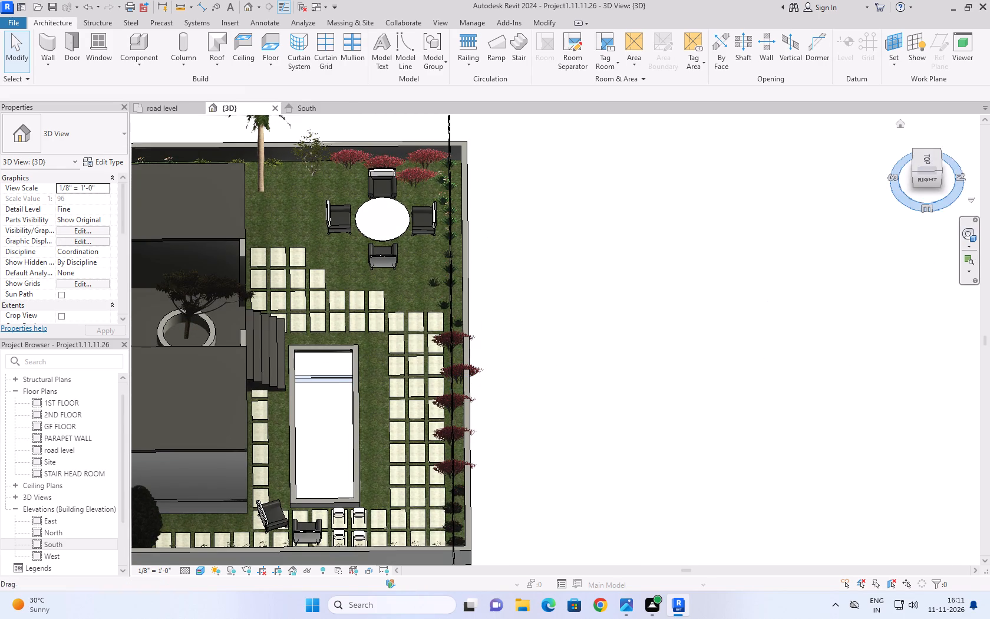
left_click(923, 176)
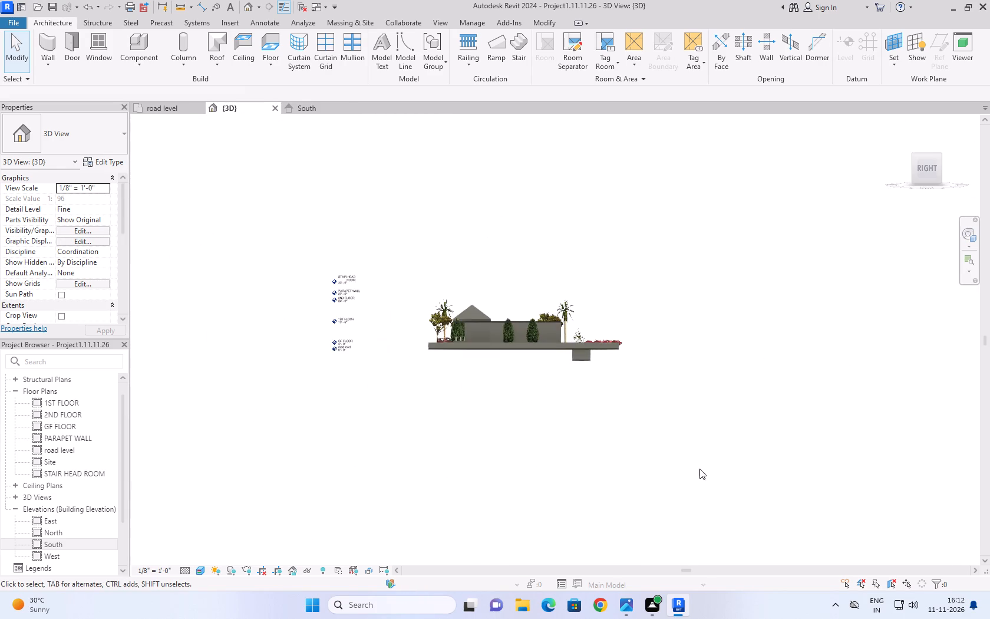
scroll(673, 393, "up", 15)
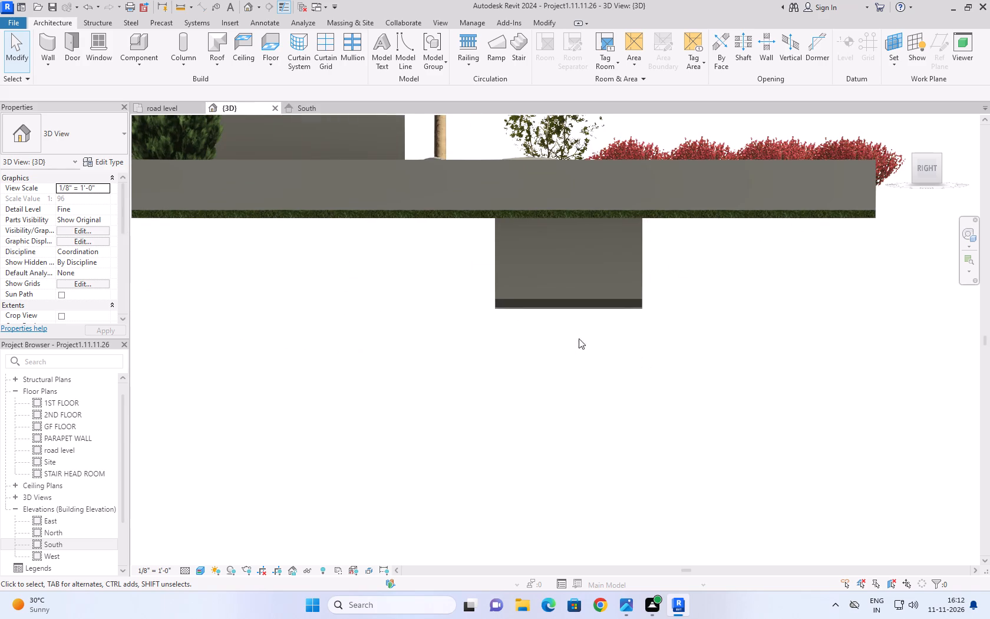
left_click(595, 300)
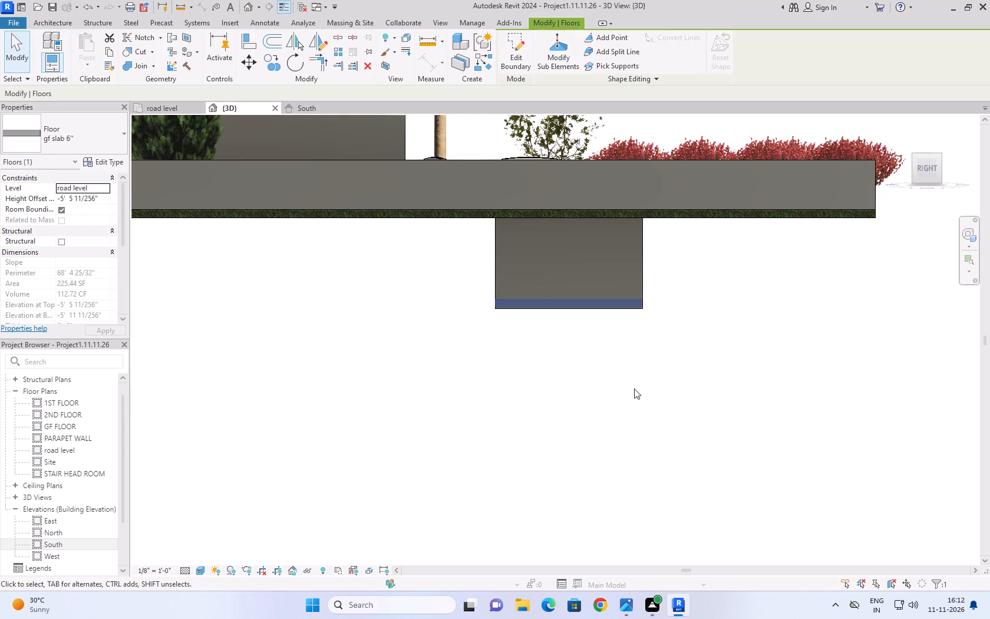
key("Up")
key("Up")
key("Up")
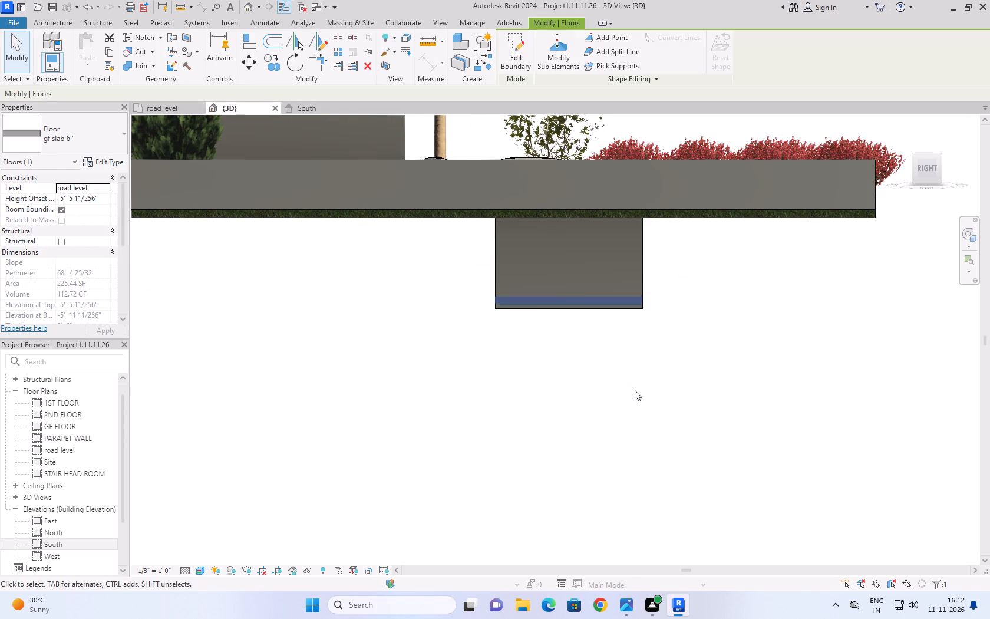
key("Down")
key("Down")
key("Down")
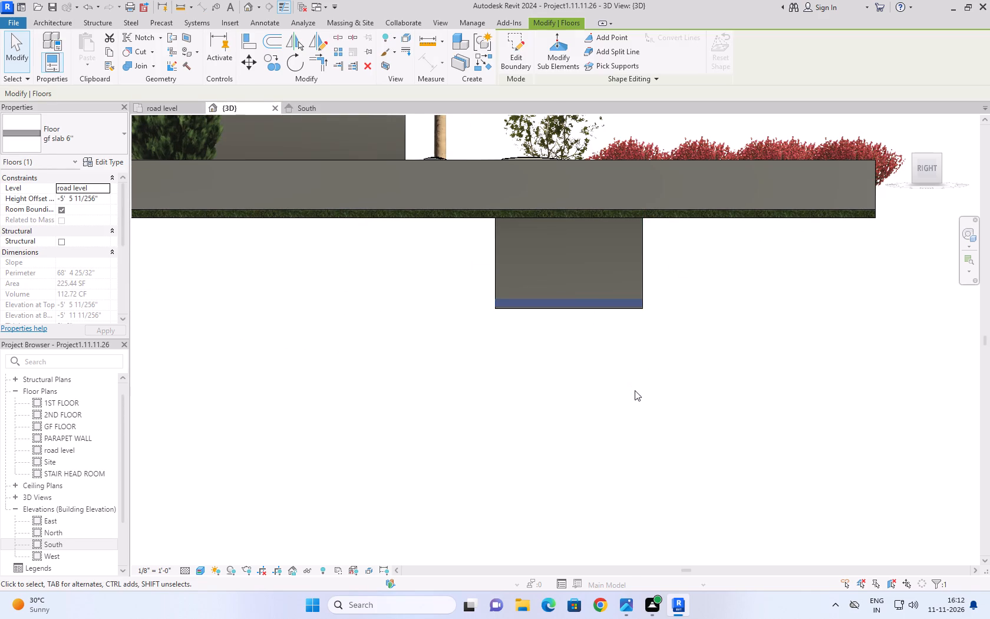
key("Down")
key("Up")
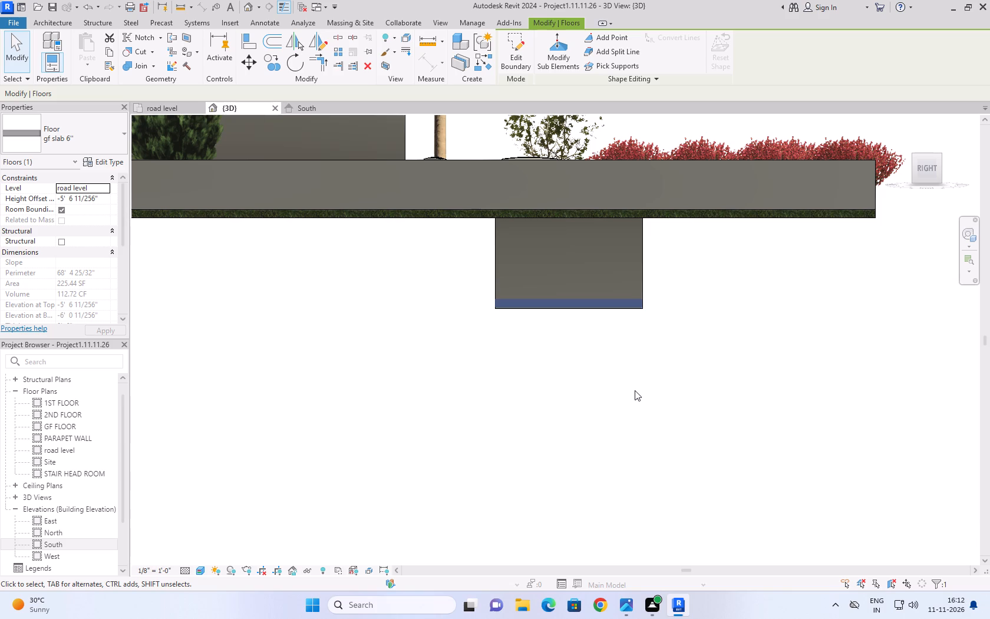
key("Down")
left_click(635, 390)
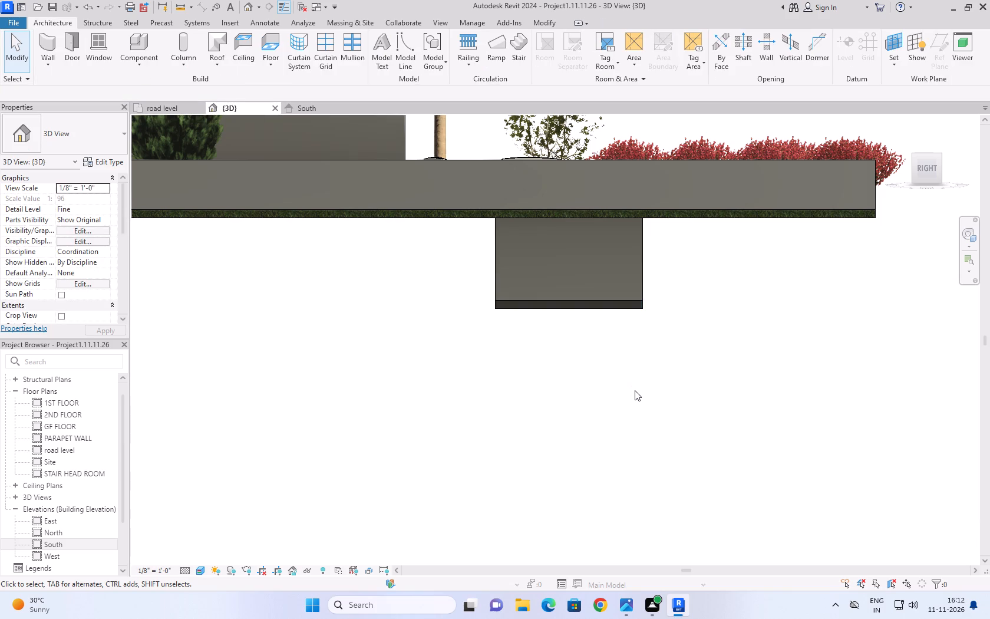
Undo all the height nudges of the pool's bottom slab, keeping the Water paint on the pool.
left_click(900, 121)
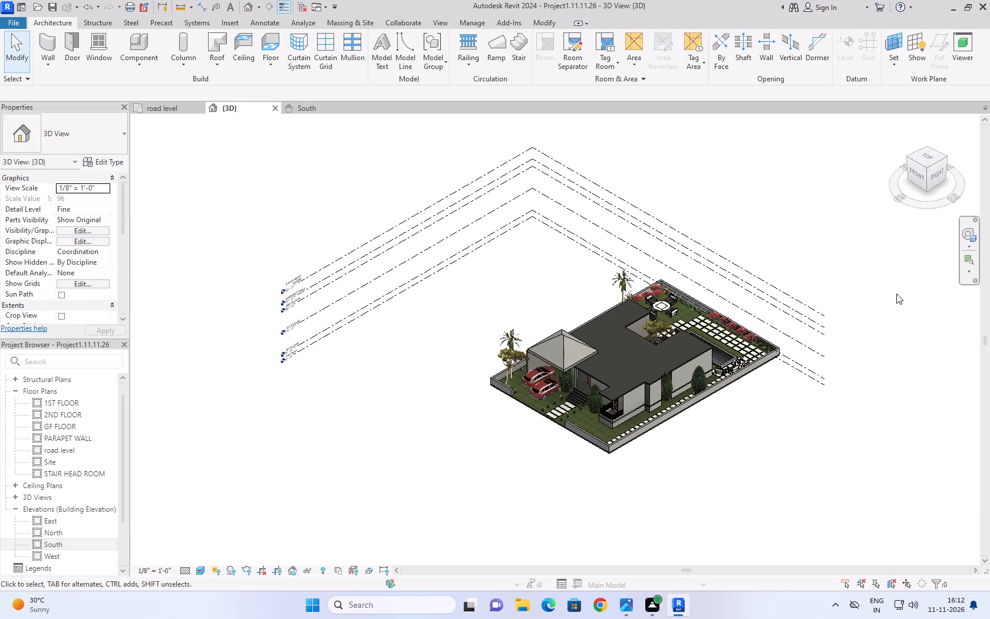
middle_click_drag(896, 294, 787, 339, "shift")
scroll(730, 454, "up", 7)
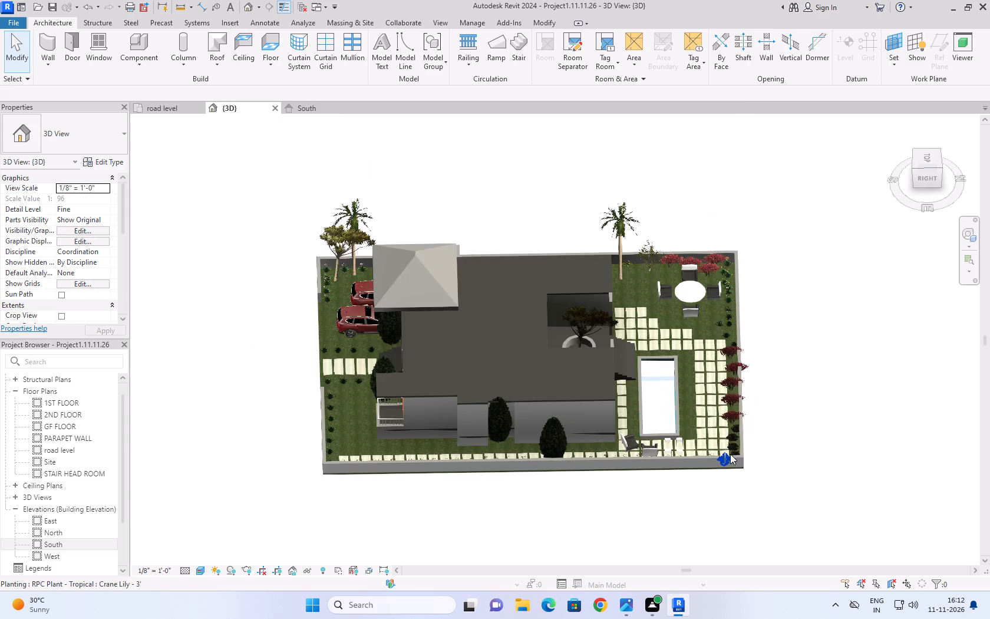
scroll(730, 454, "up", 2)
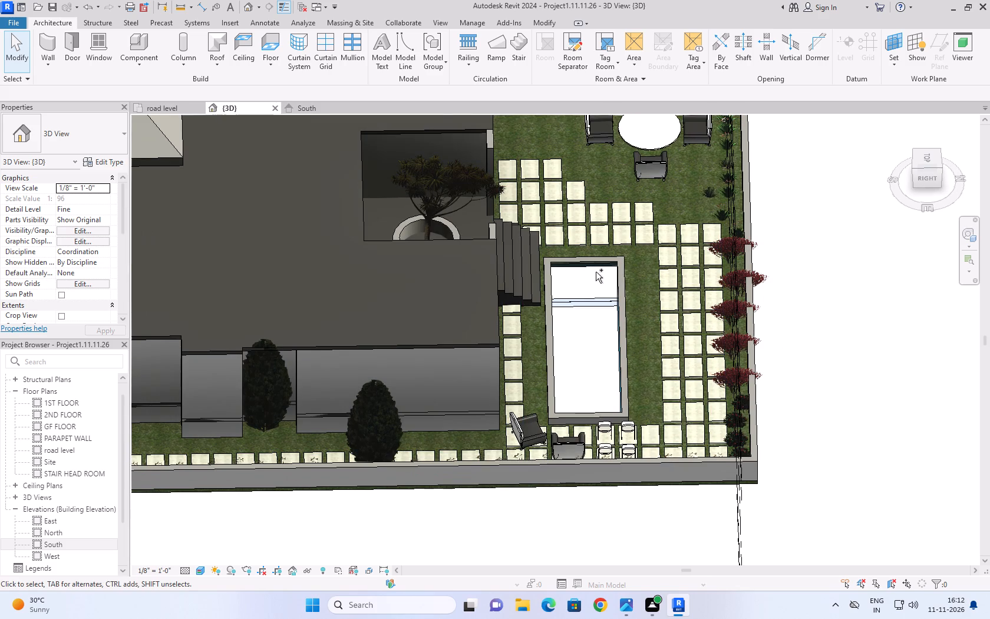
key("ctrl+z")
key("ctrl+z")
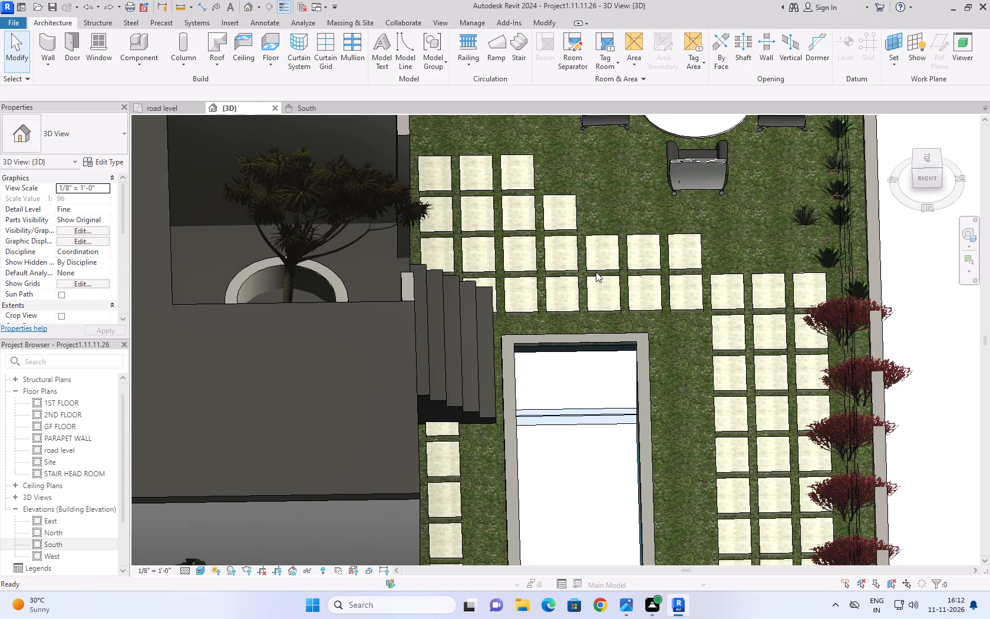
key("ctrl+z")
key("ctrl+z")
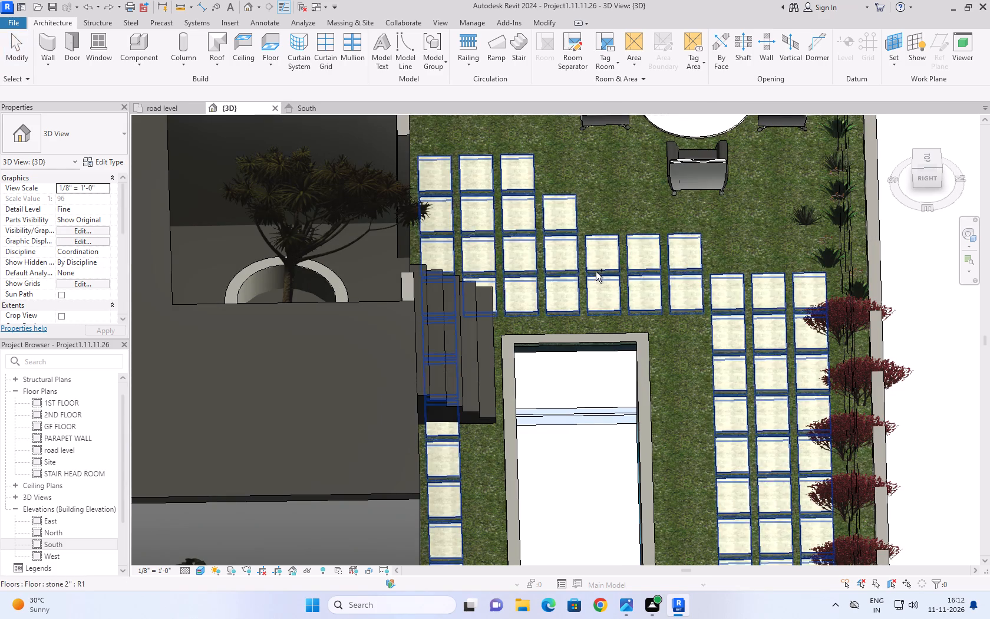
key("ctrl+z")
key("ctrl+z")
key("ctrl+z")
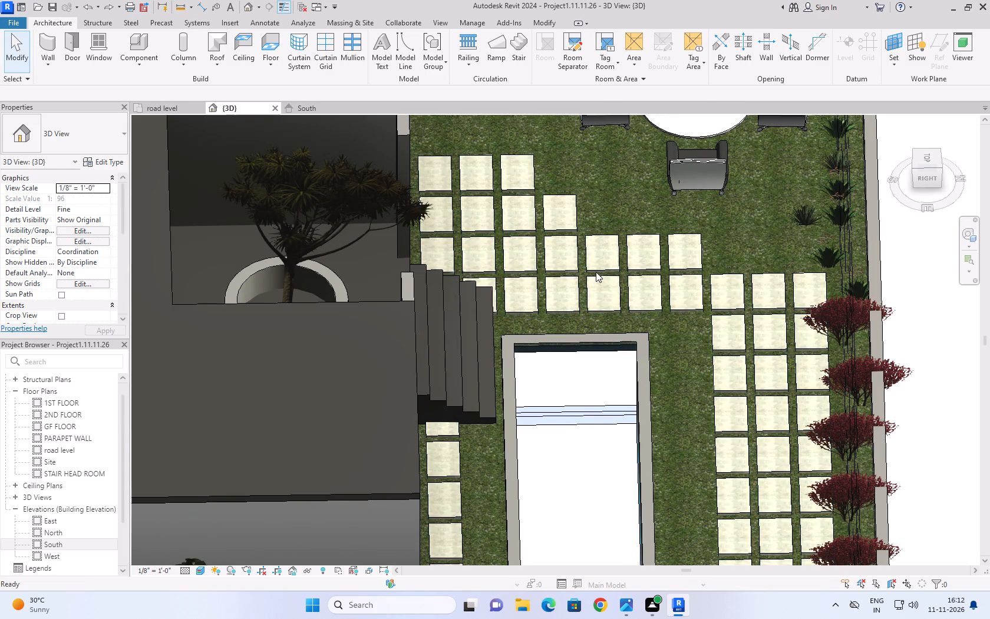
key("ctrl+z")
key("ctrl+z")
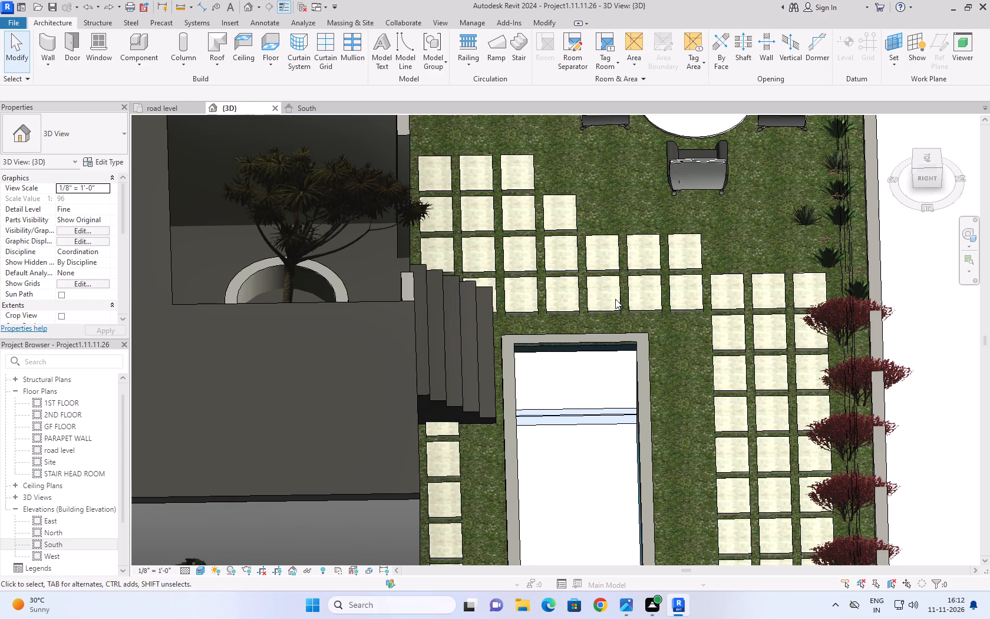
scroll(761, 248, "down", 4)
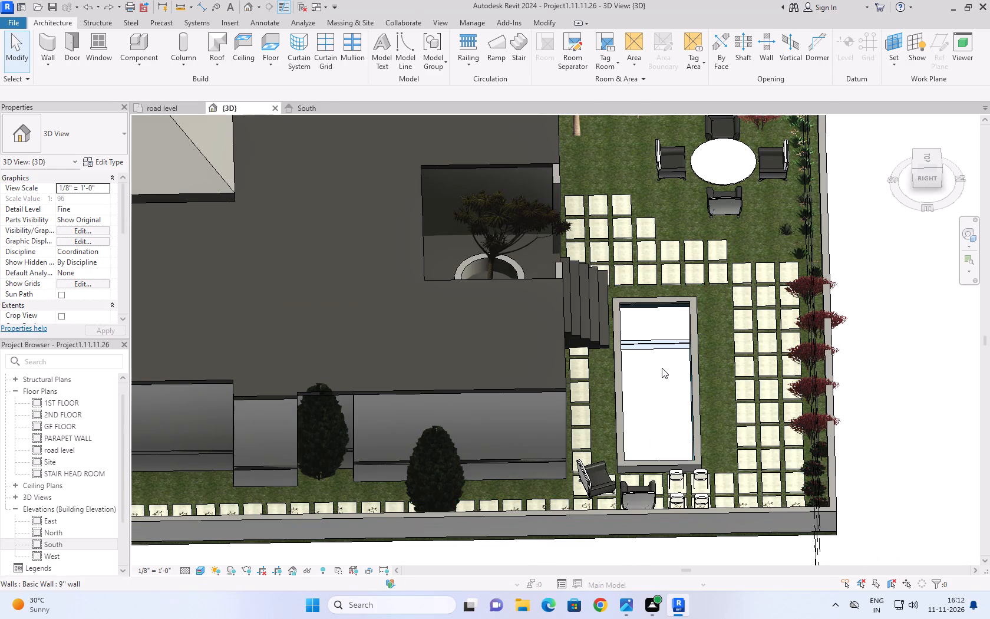
Undo the Water paint on the pool's bottom slab and on the inner face of its far short wall.
scroll(852, 297, "up", 6)
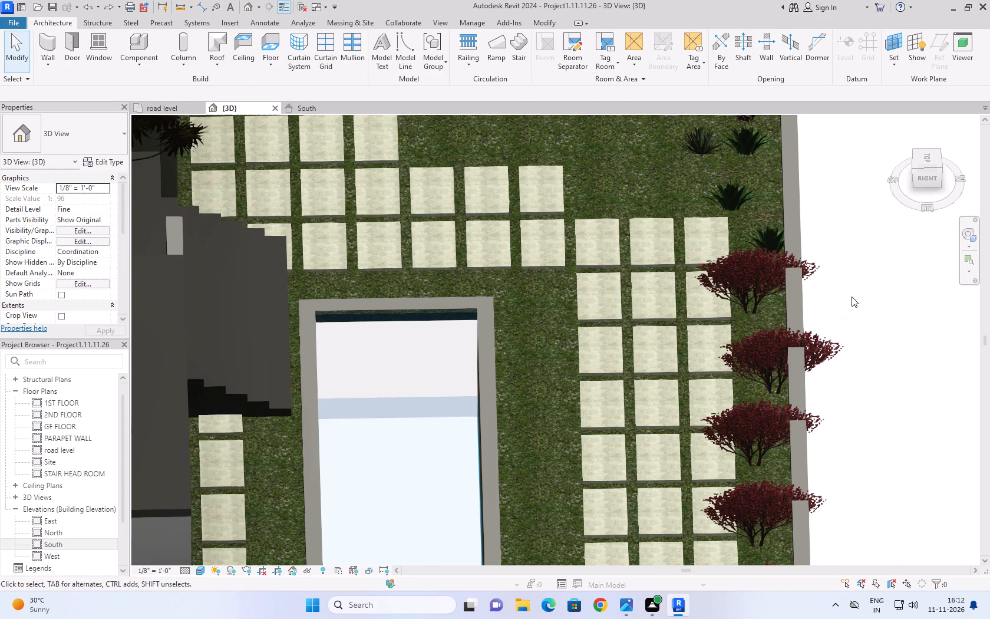
left_click(904, 124)
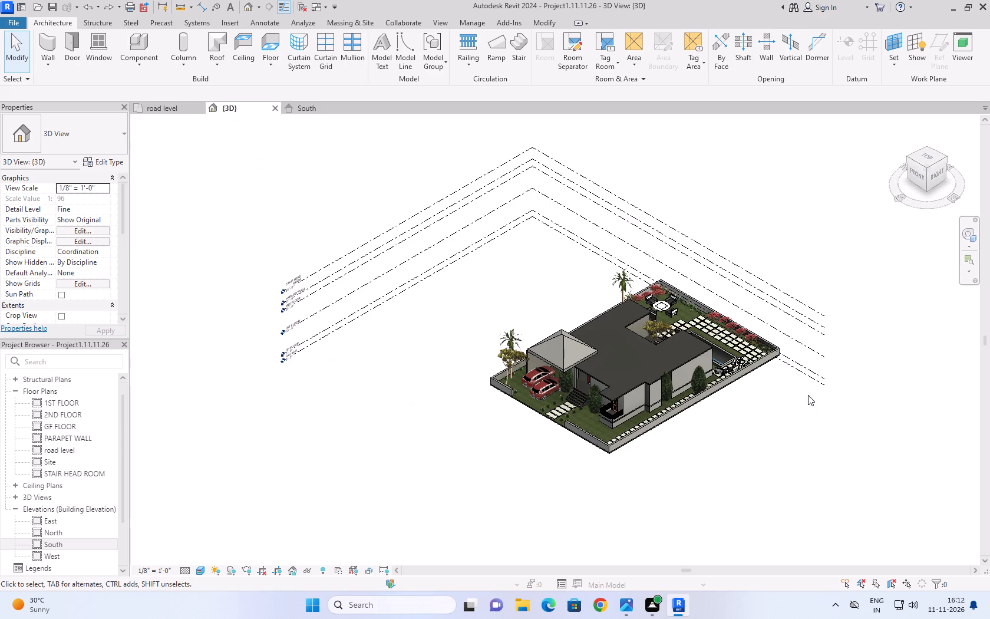
middle_click_drag(807, 395, 673, 413, "shift")
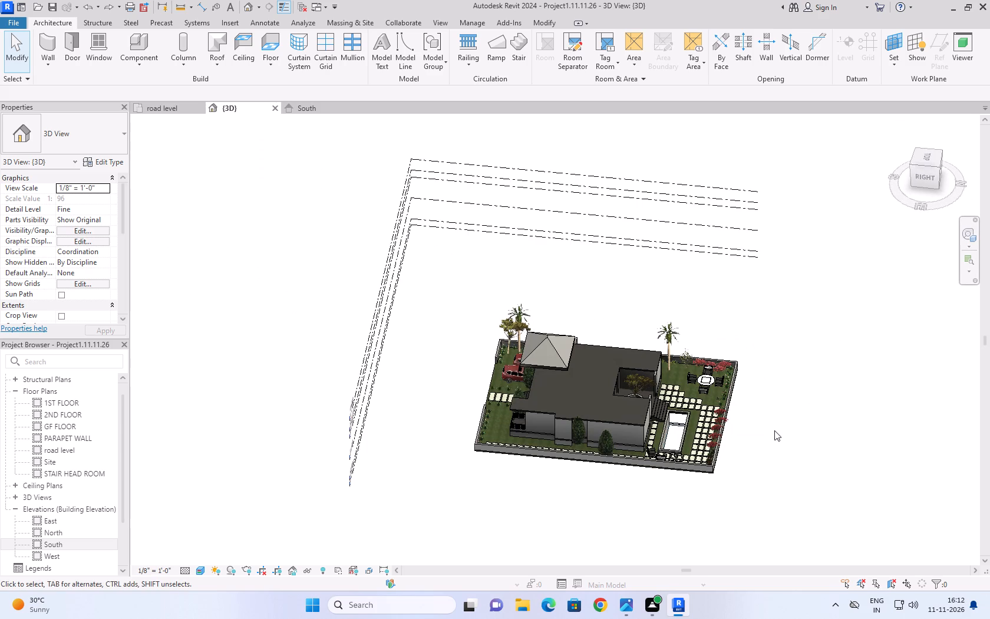
key("ctrl+z")
key("ctrl+z")
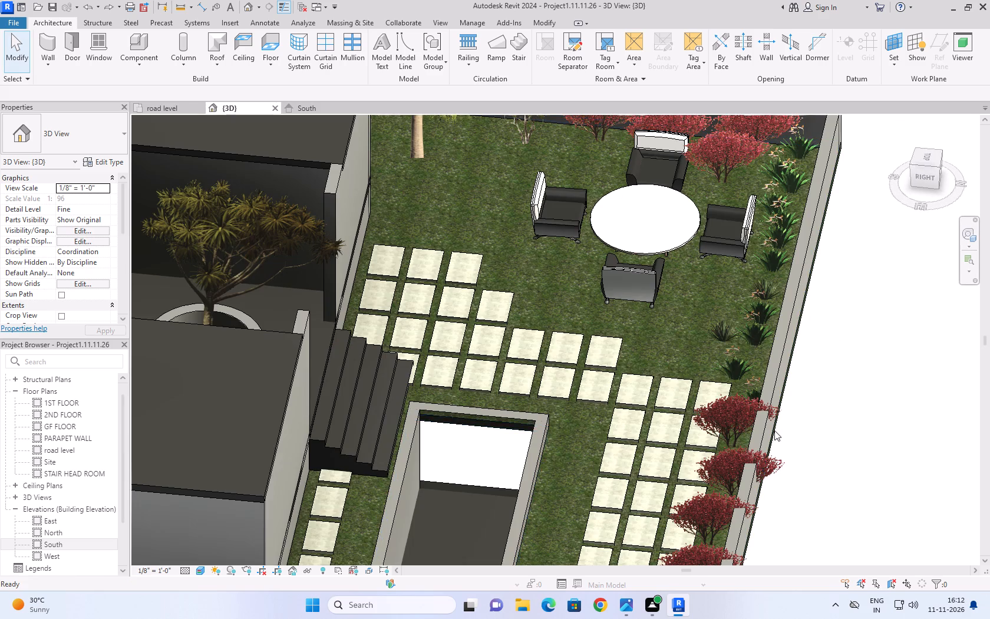
Nudge the pool's 6'' bottom slab slightly lower in the right side view, flush with the base of the 9'' walls.
scroll(802, 344, "down", 7)
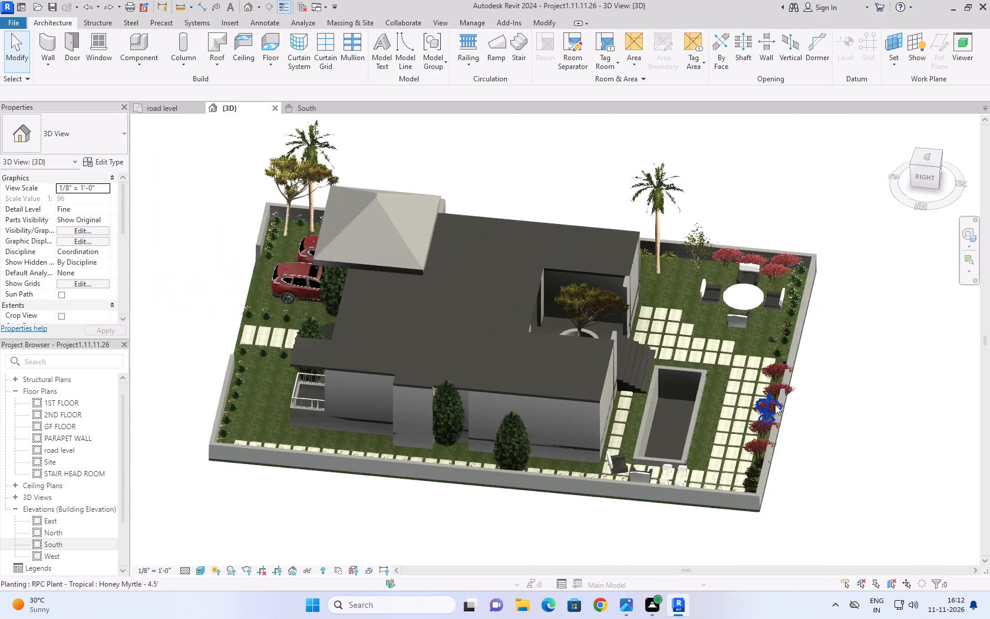
left_click(916, 175)
scroll(657, 376, "up", 2)
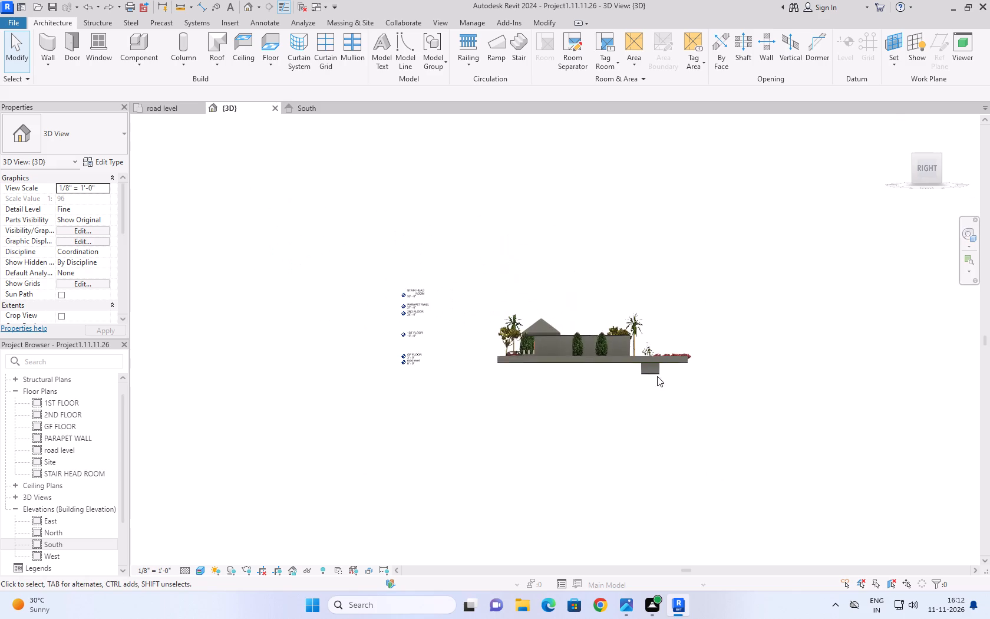
scroll(657, 376, "up", 16)
middle_click(657, 376)
scroll(692, 483, "up", 4)
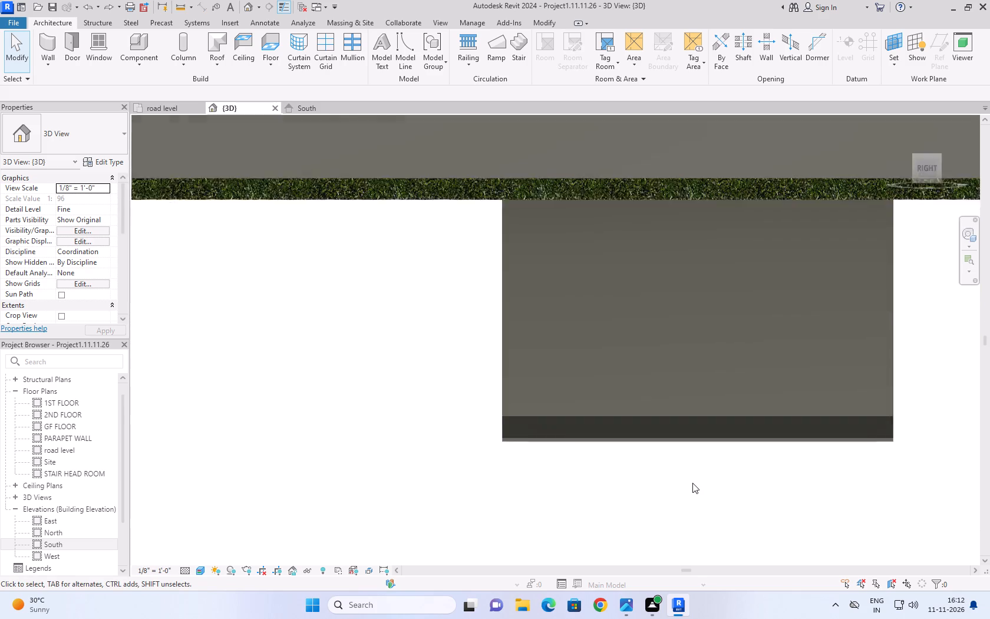
scroll(692, 483, "up", 1)
left_click(699, 409)
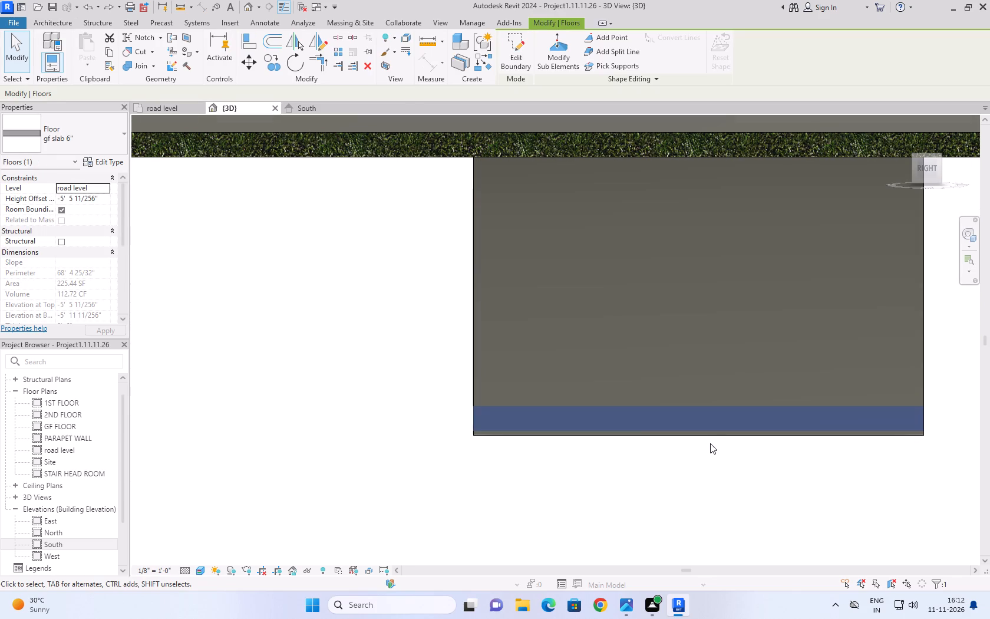
key("Up")
key("Up")
key("Down")
key("Down")
key("Down")
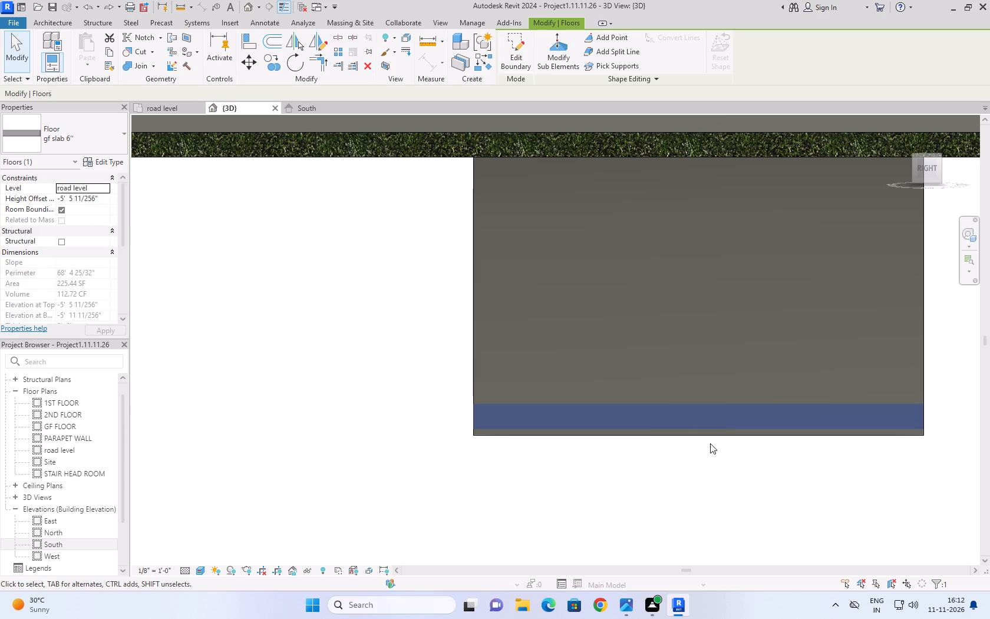
key("Down")
key("Down")
key("Up")
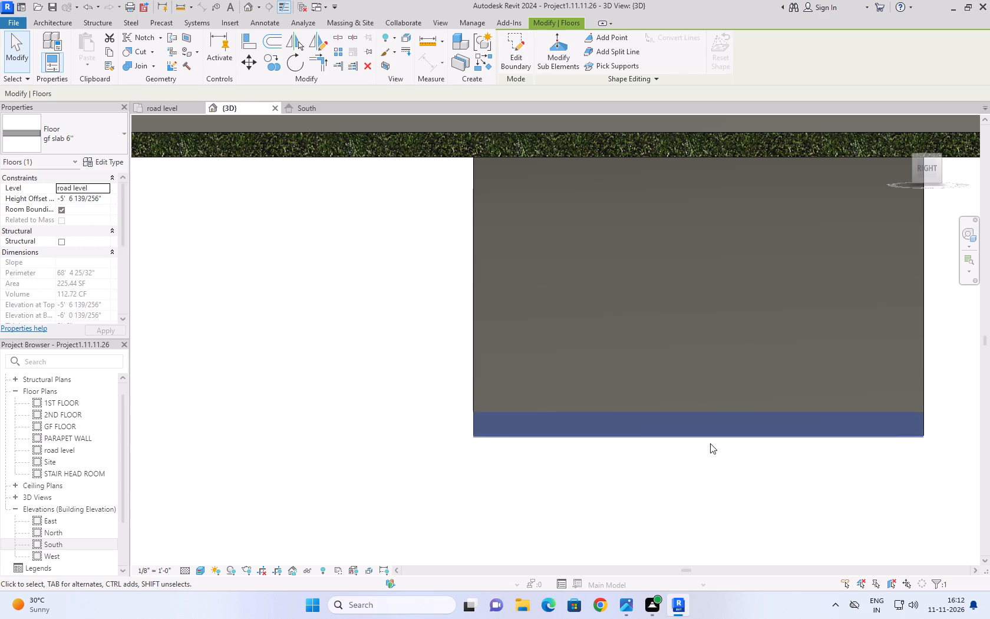
left_click(710, 443)
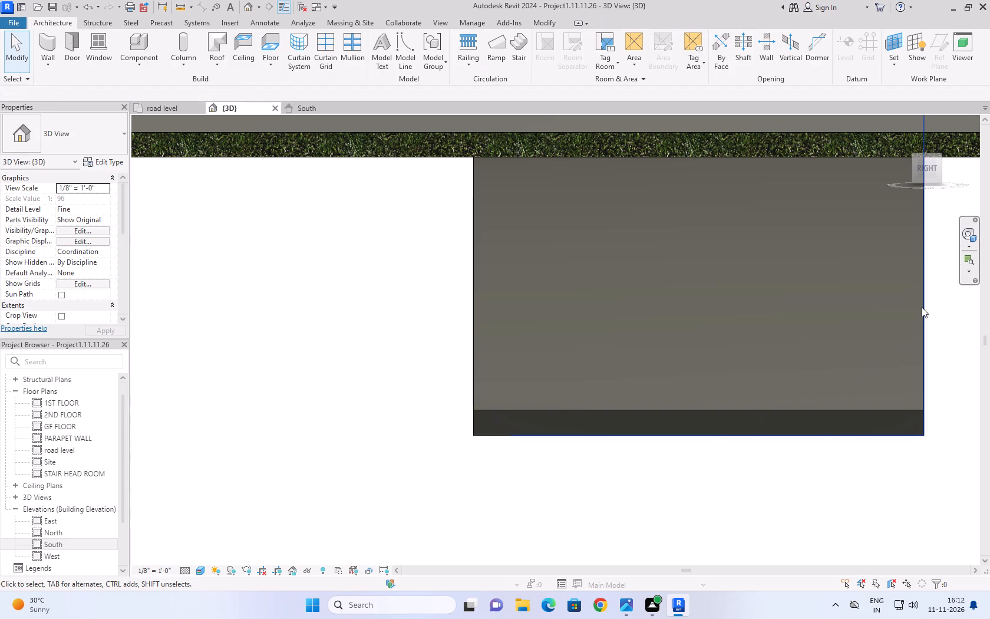
Check the pool's 9'' wall and examine the inside of the pool and its bottom slab from above.
left_click(922, 307)
left_click(309, 321)
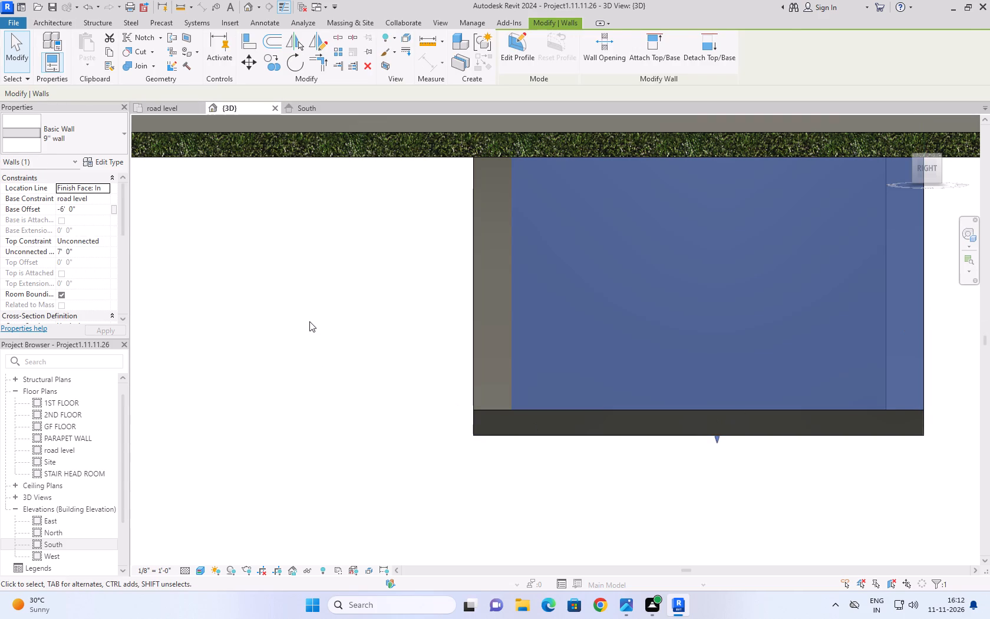
scroll(309, 321, "down", 9)
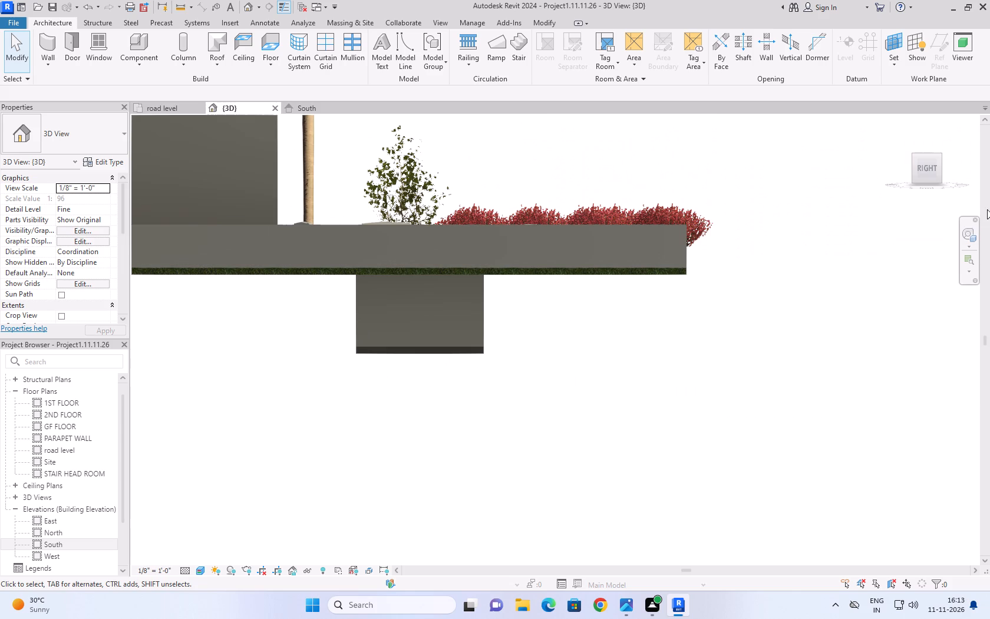
left_click(903, 126)
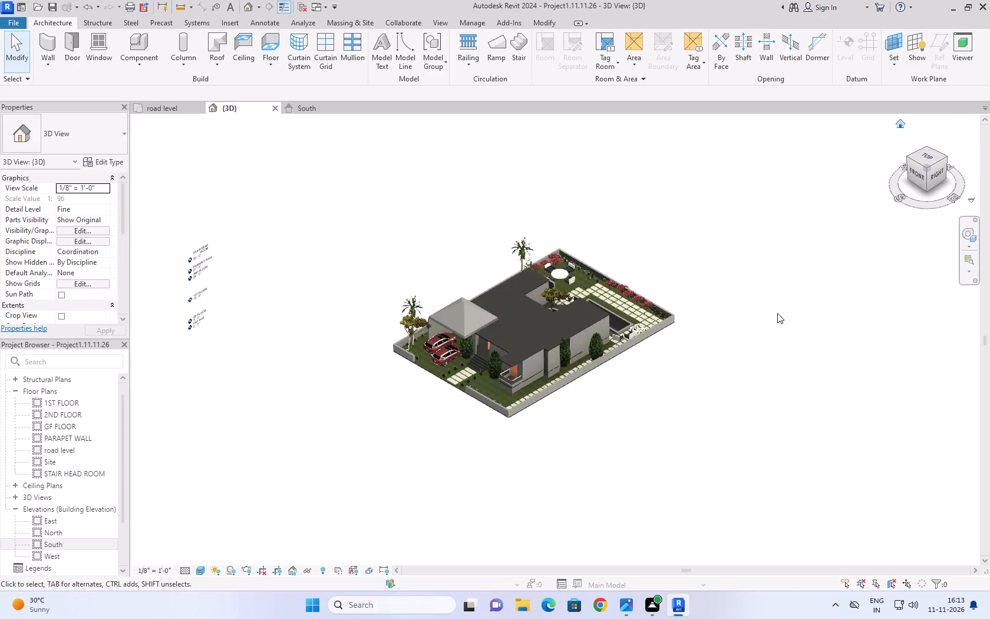
scroll(773, 358, "up", 15)
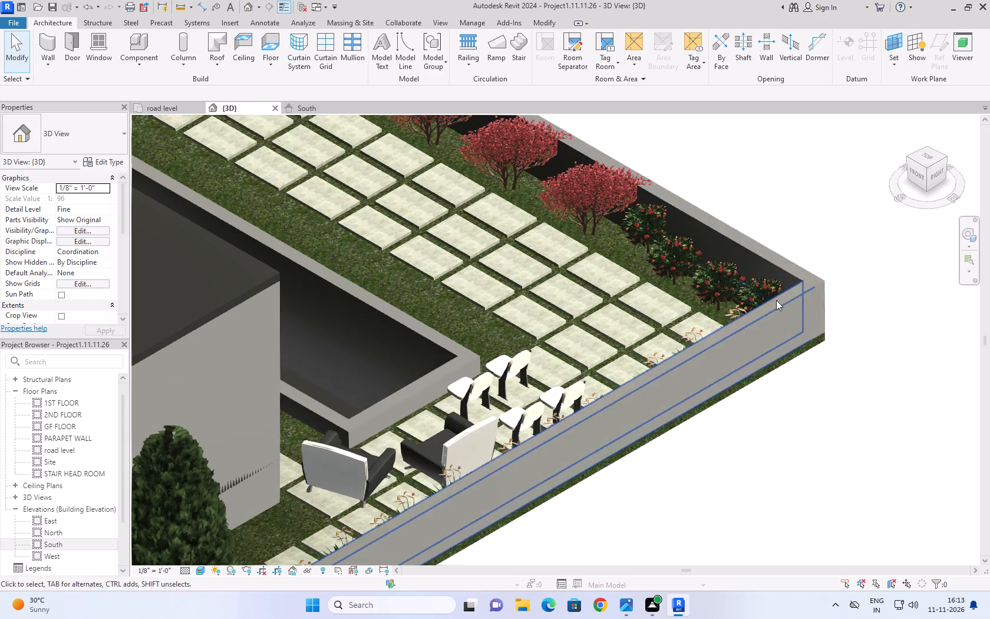
middle_click_drag(811, 229, 769, 289, "shift")
scroll(764, 221, "down", 4)
middle_click_drag(763, 228, 712, 261, "shift")
scroll(718, 193, "down", 4)
middle_click_drag(750, 307, 728, 315, "shift")
scroll(504, 434, "up", 3)
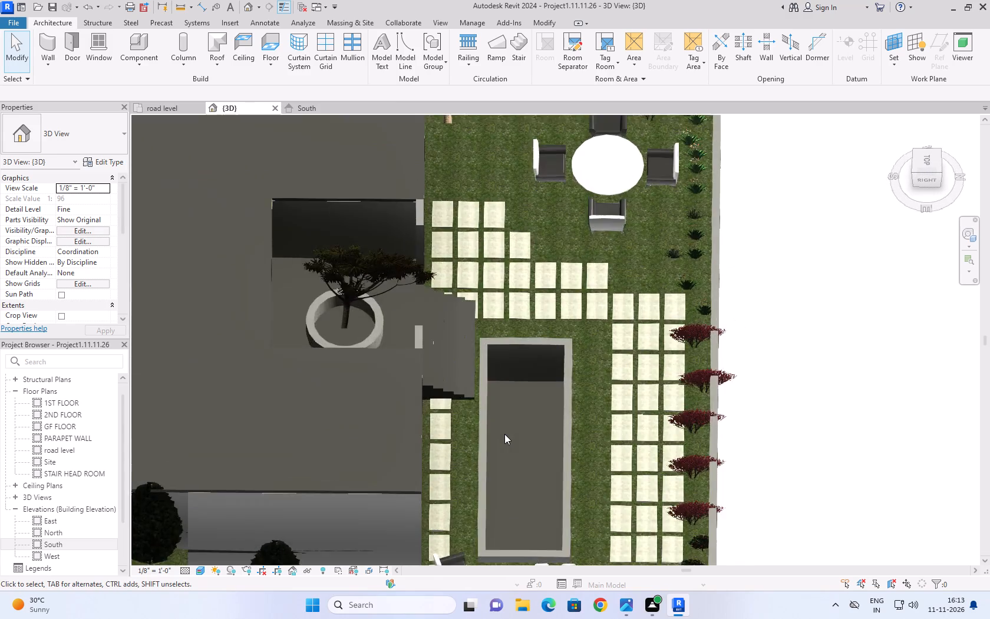
scroll(504, 434, "up", 5)
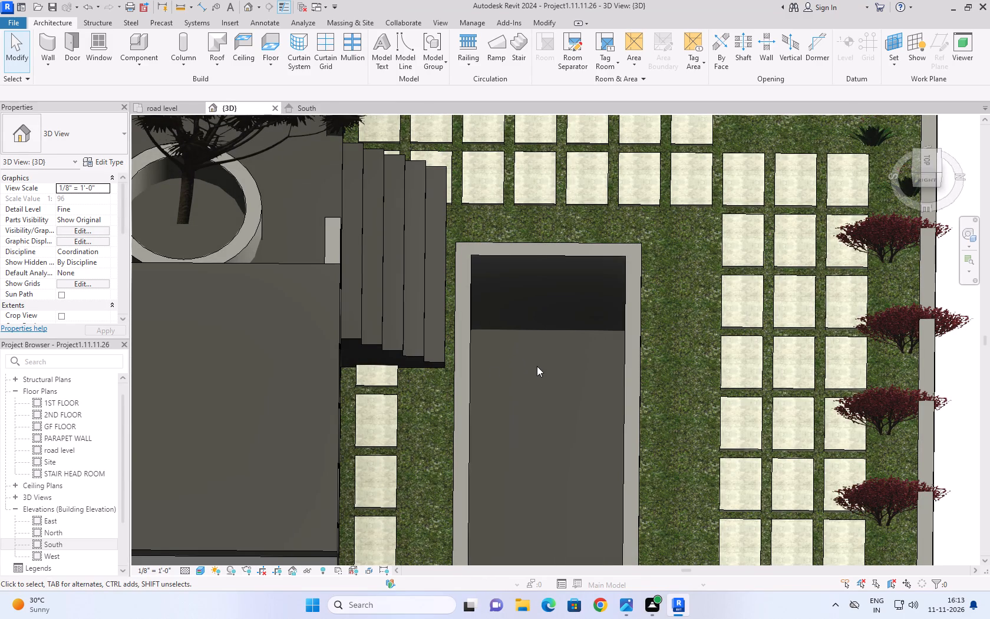
scroll(552, 312, "down", 7)
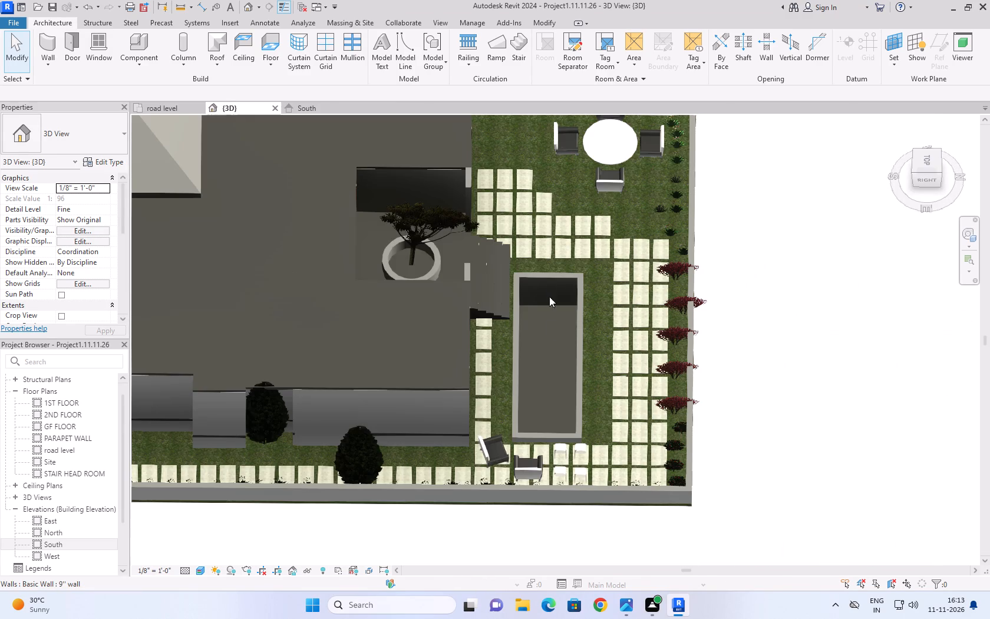
Create a swimming pool 6'' slab floor on road level, bounded by a rectangle along the inner faces of the pool's 9'' walls.
left_click(926, 162)
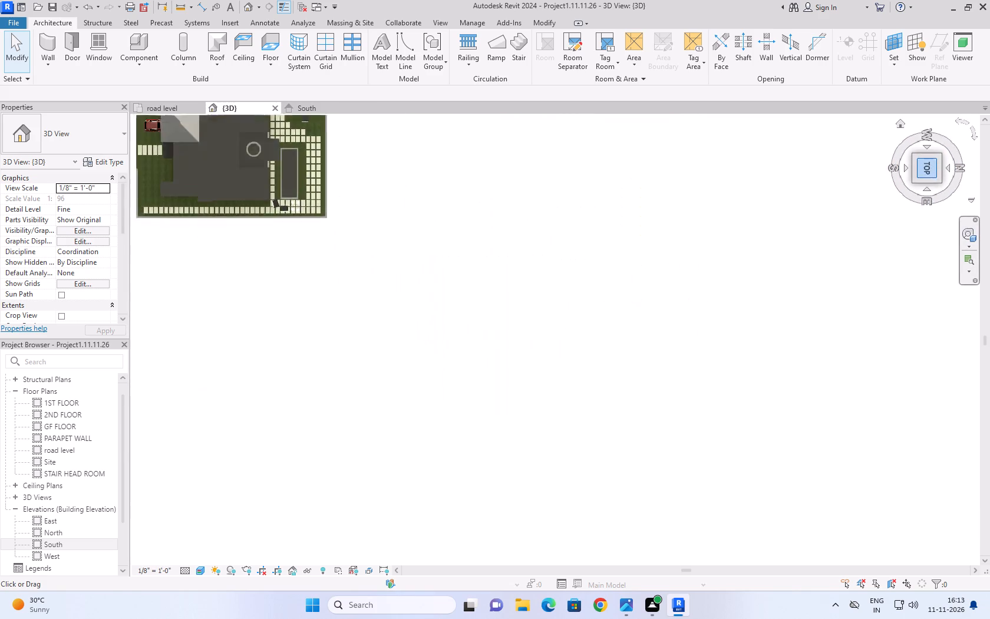
scroll(698, 443, "up", 10)
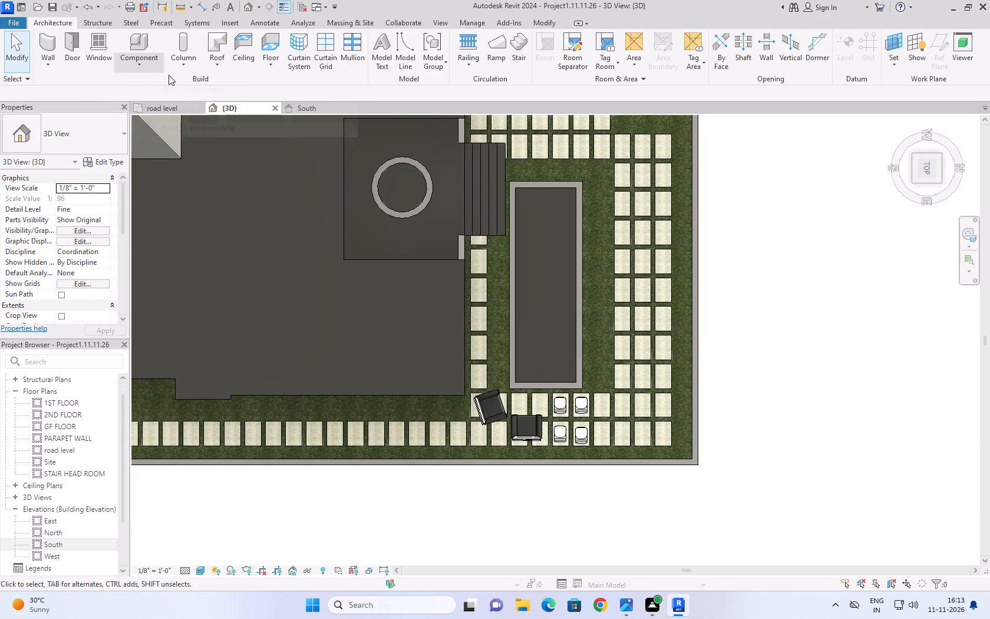
left_click(262, 64)
left_click(275, 81)
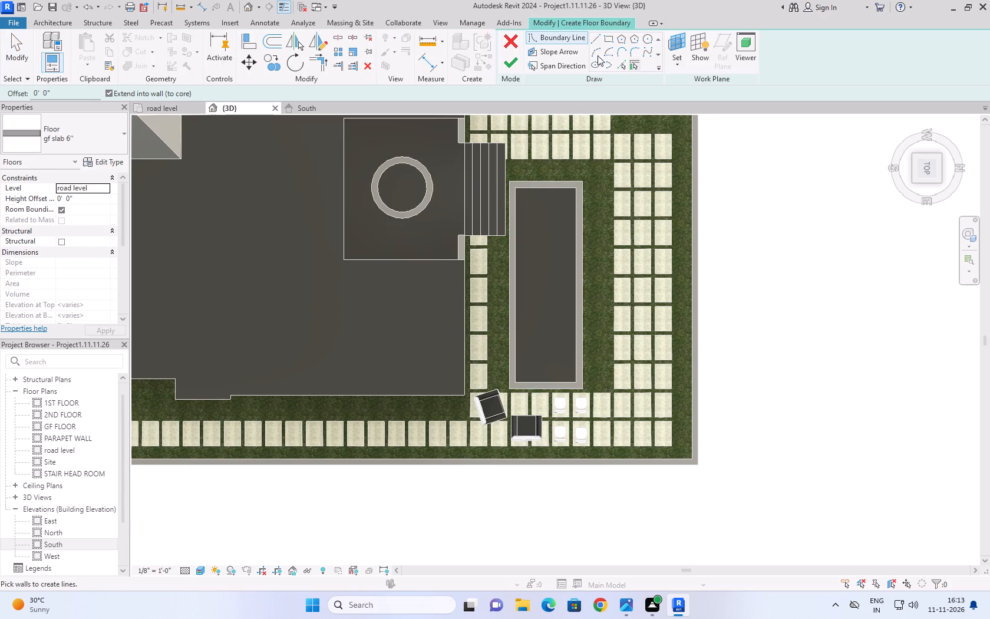
left_click(608, 39)
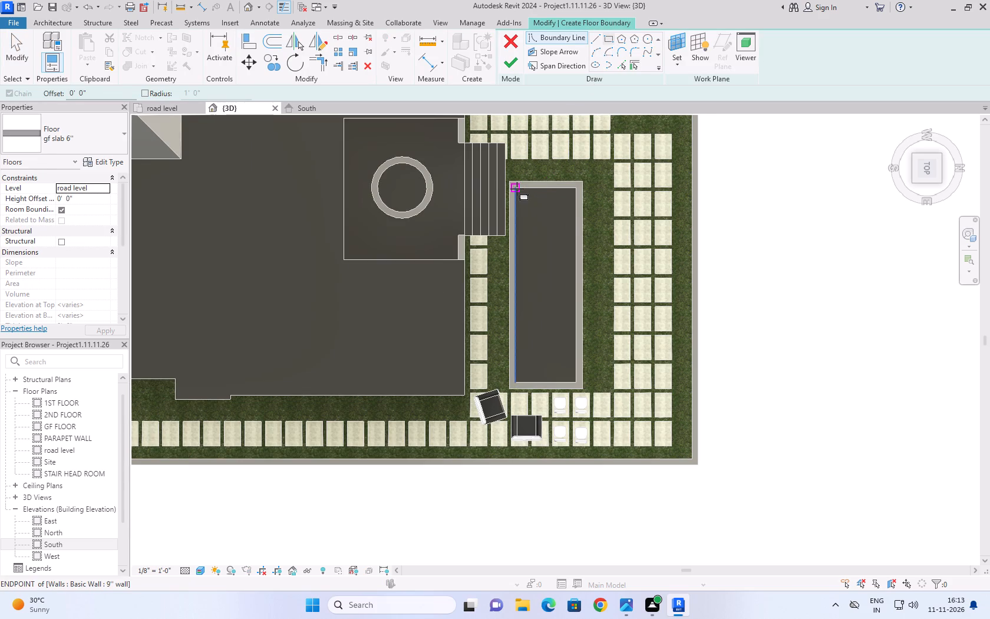
left_click(517, 189)
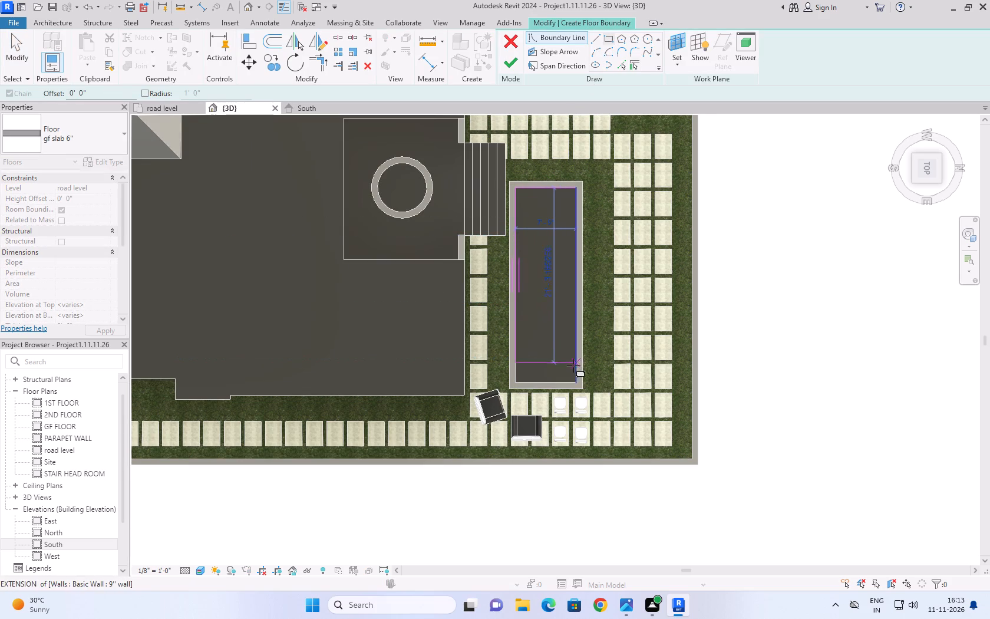
left_click(576, 380)
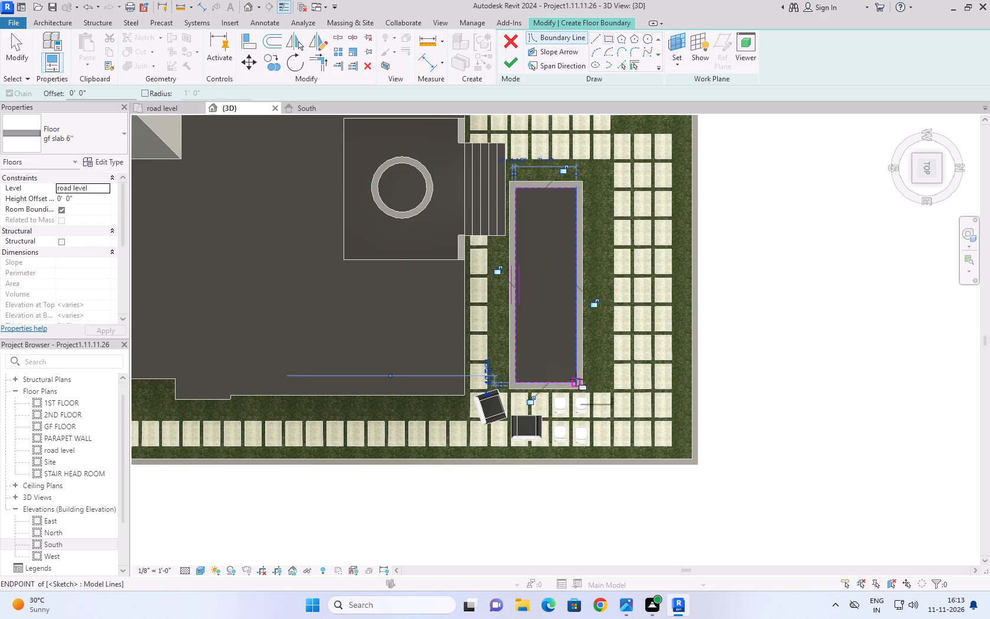
left_click(100, 134)
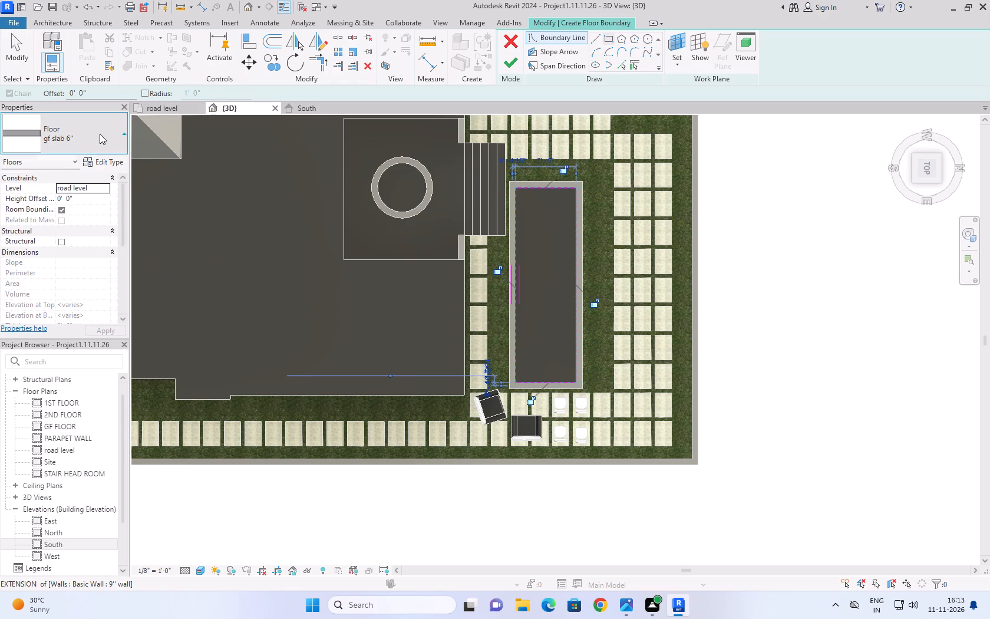
left_click(51, 297)
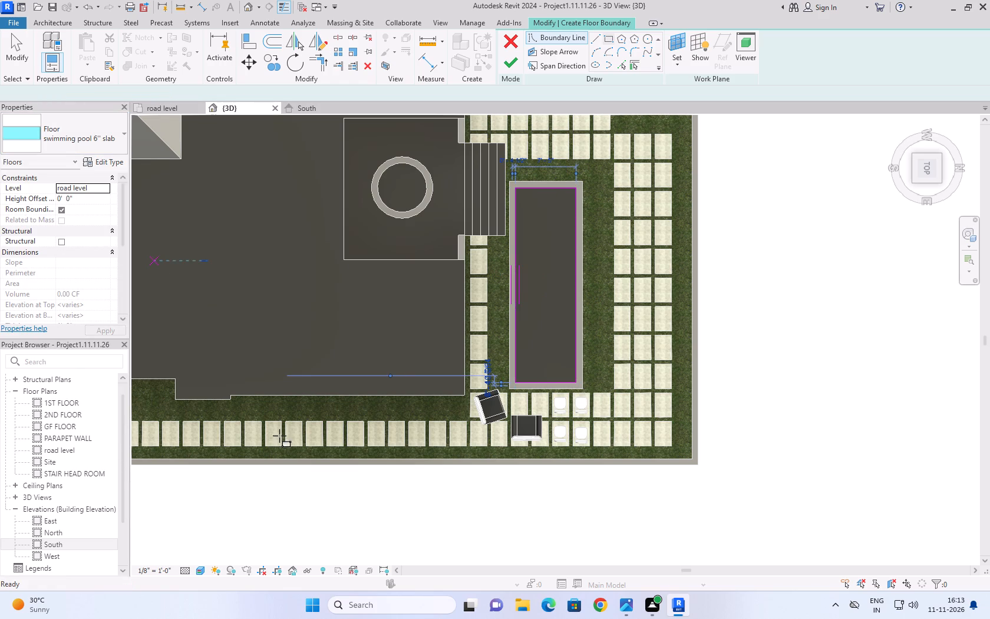
left_click(510, 59)
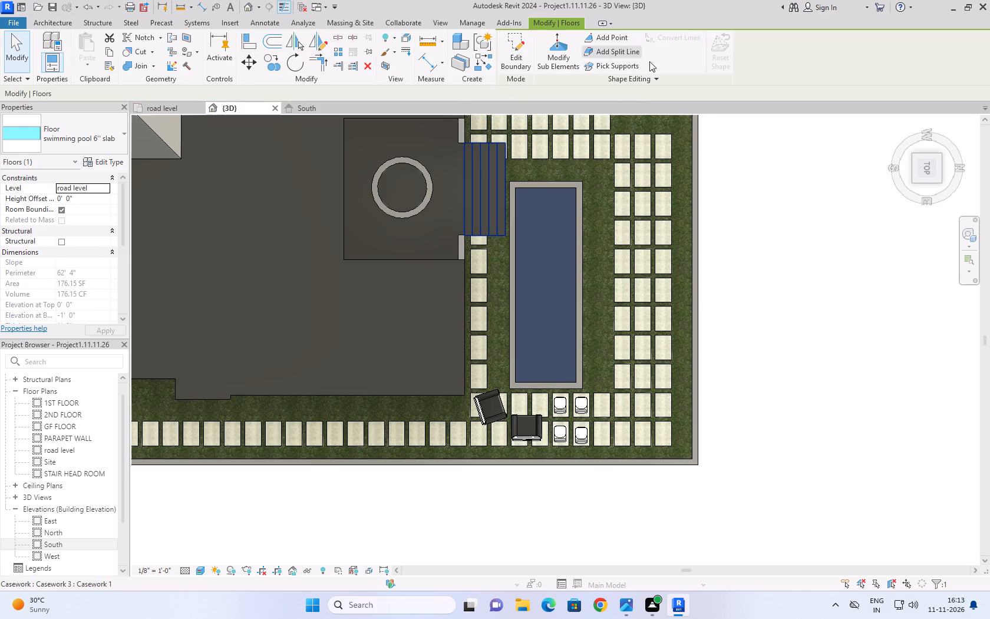
left_click(905, 123)
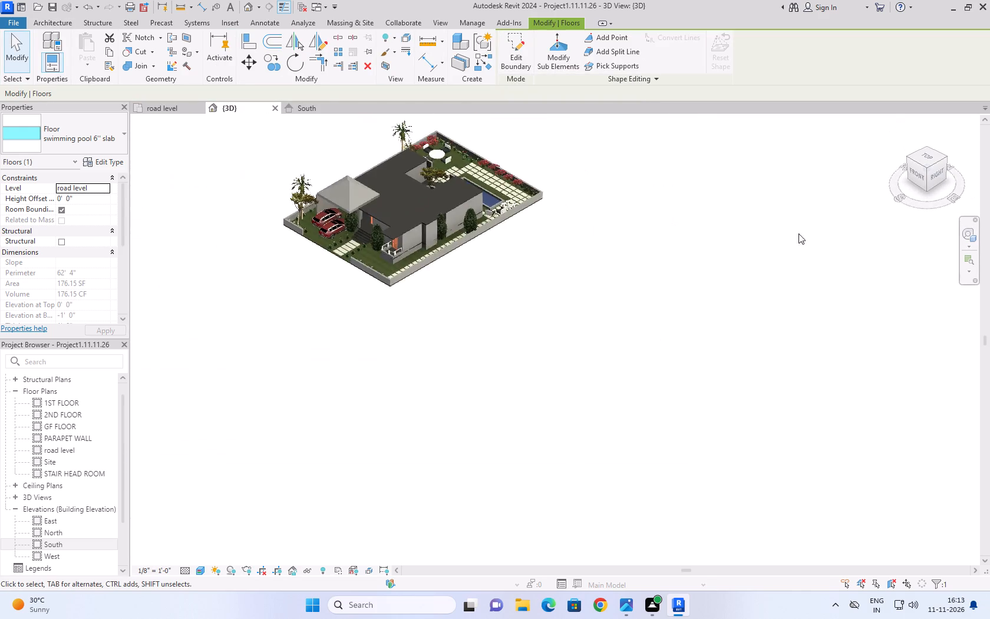
left_click(827, 344)
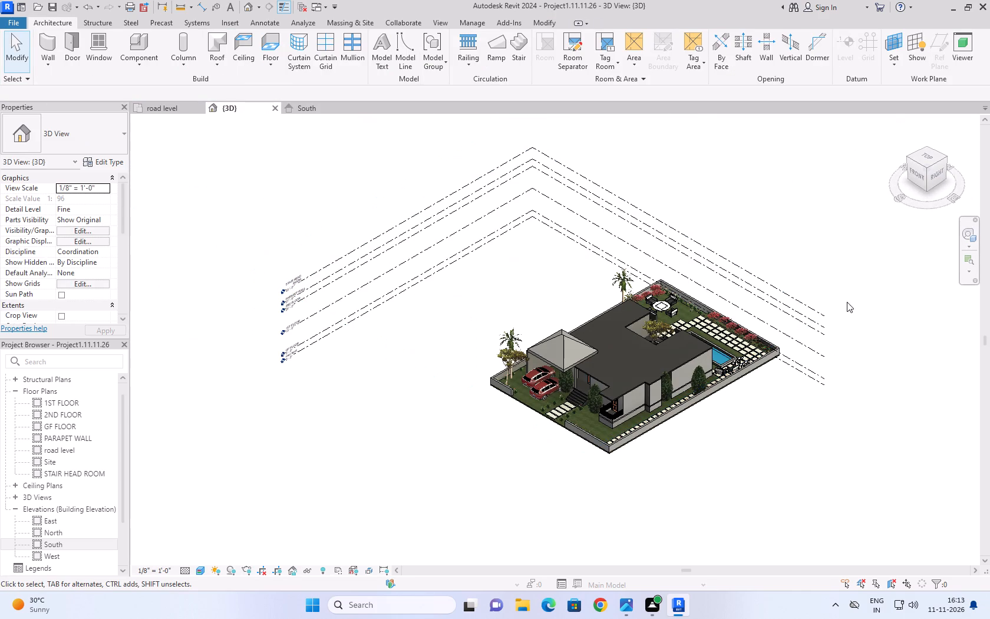
Examine the new swimming pool 6'' slab floor inside the pool's 9'' walls from several angles above.
middle_click_drag(847, 302, 771, 357, "shift")
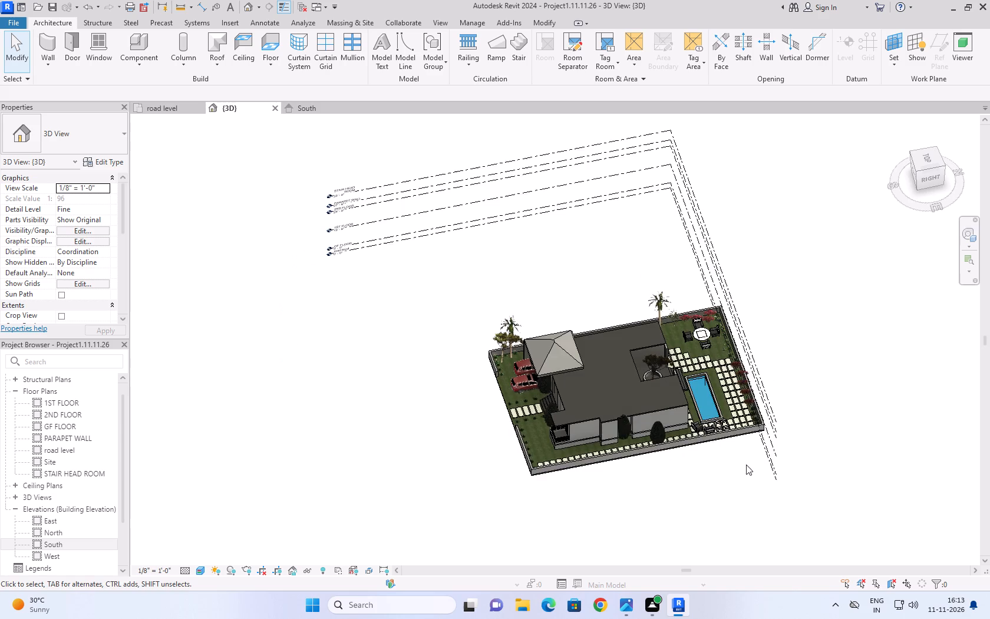
scroll(720, 446, "up", 13)
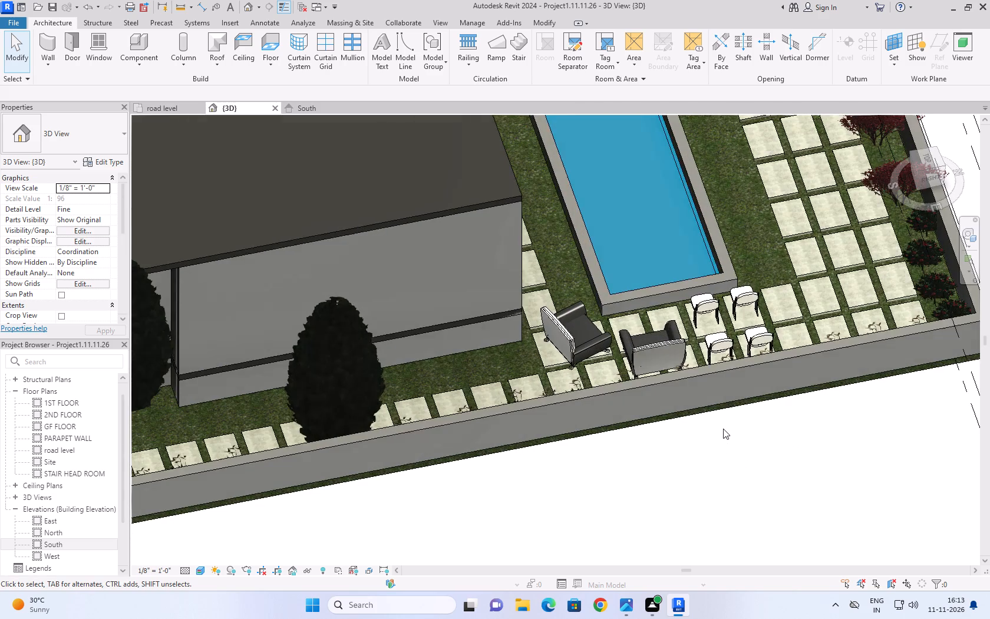
scroll(723, 429, "down", 4)
scroll(657, 190, "up", 3)
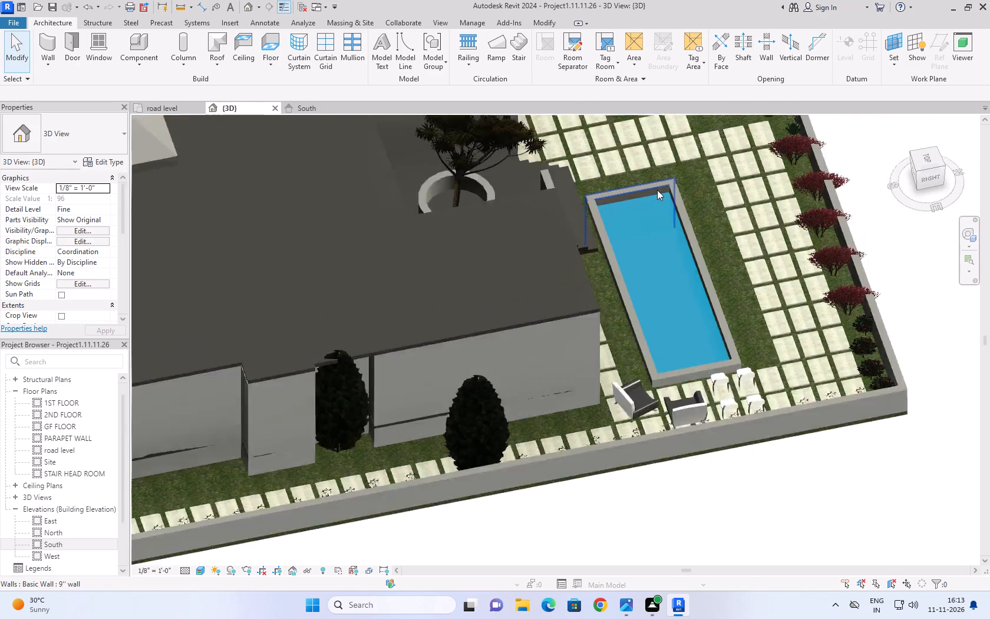
scroll(657, 190, "up", 4)
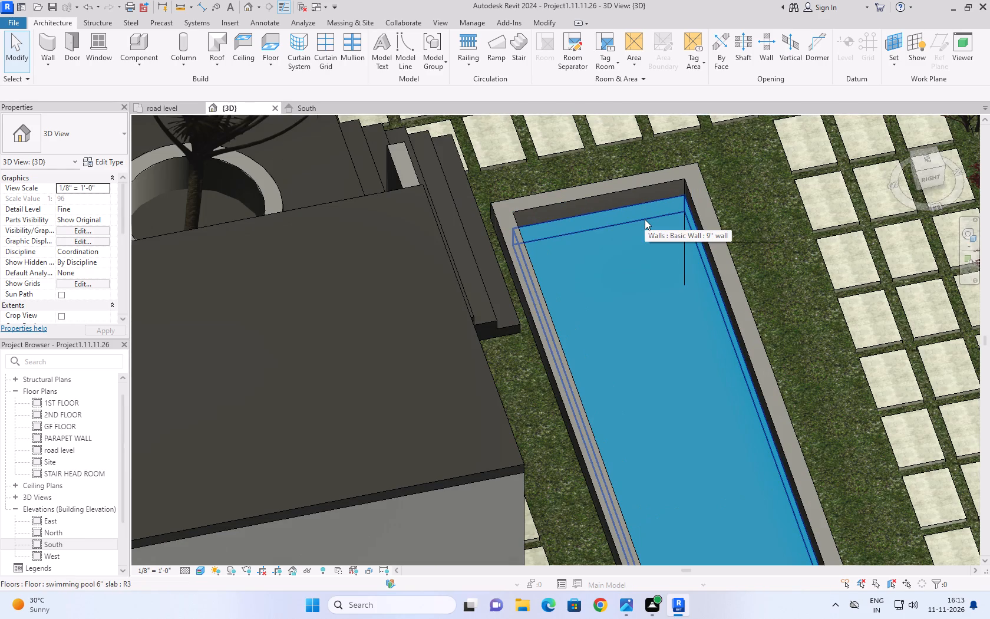
left_click(645, 219)
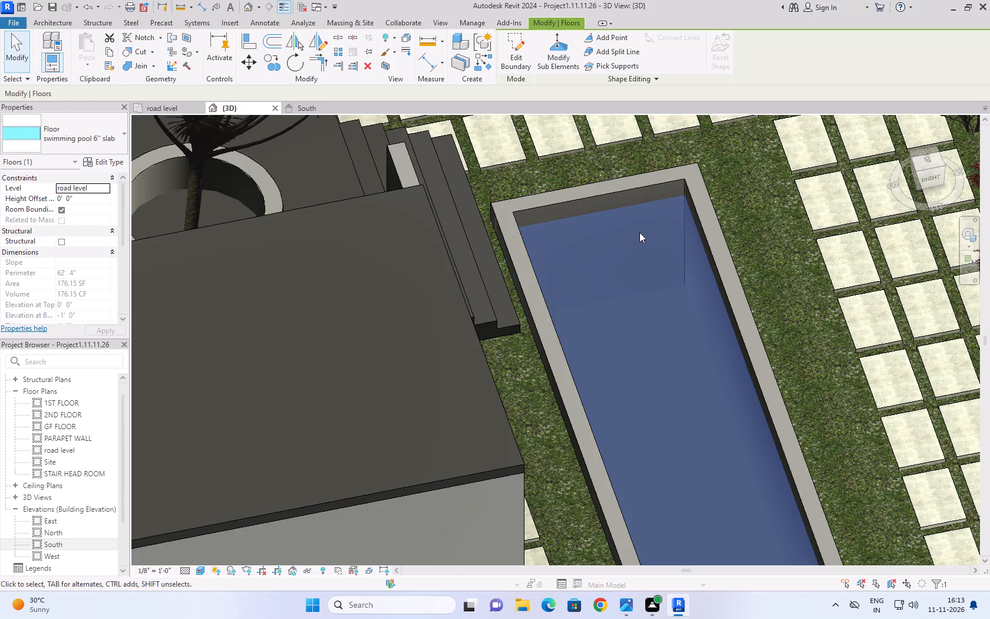
scroll(639, 232, "down", 8)
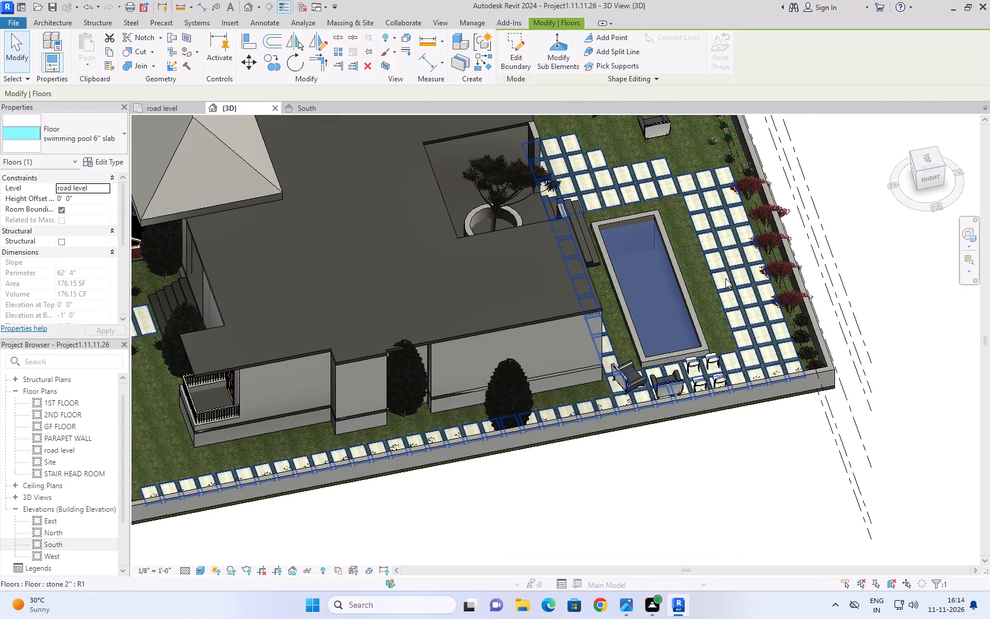
middle_click_drag(724, 291, 589, 379, "shift")
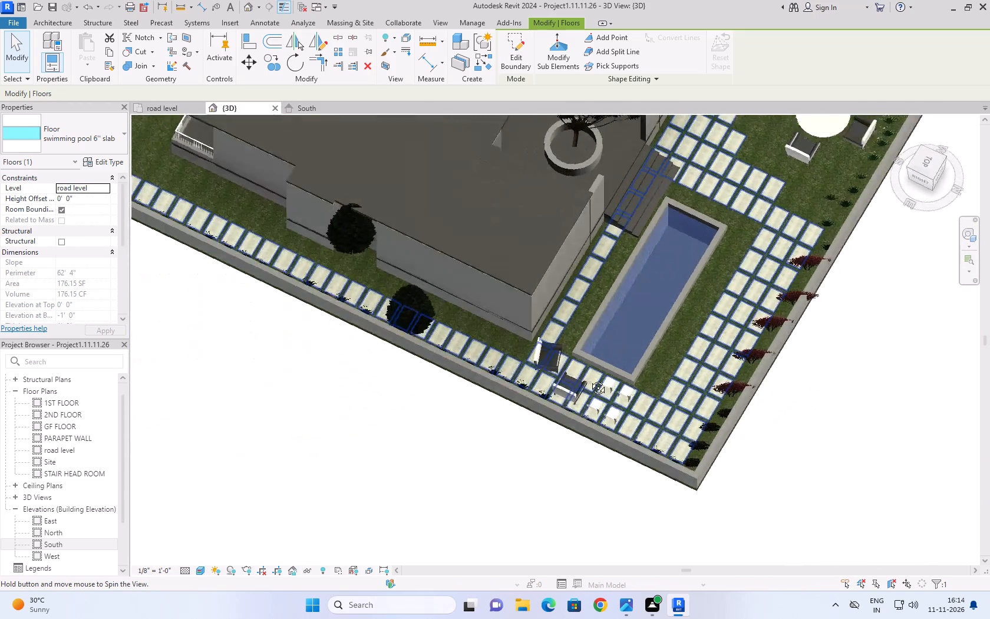
middle_click_drag(589, 379, 679, 320, "shift")
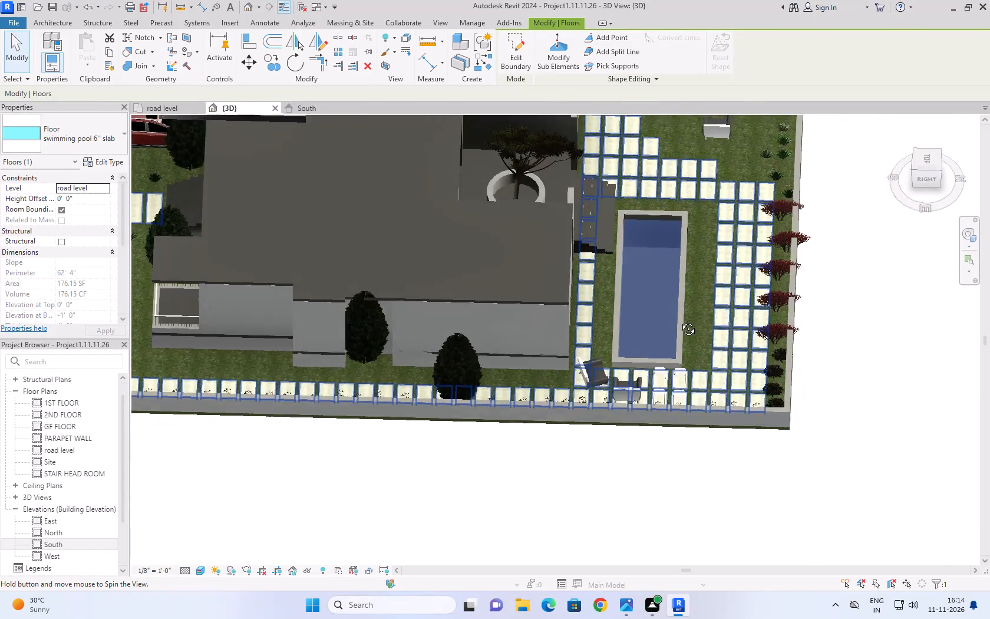
middle_click_drag(679, 320, 760, 331, "shift")
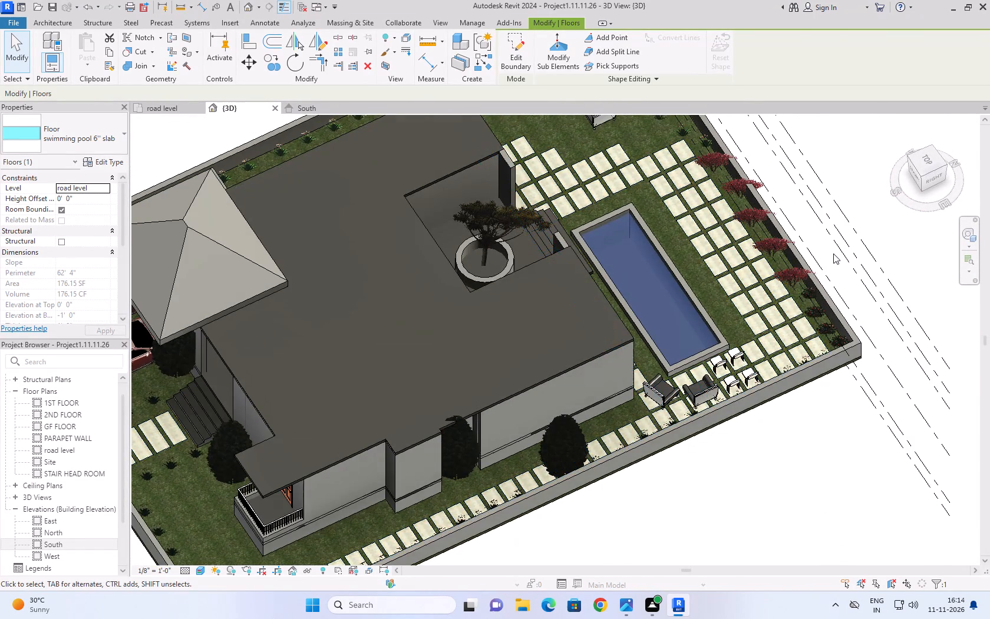
scroll(833, 255, "up", 4)
left_click(863, 146)
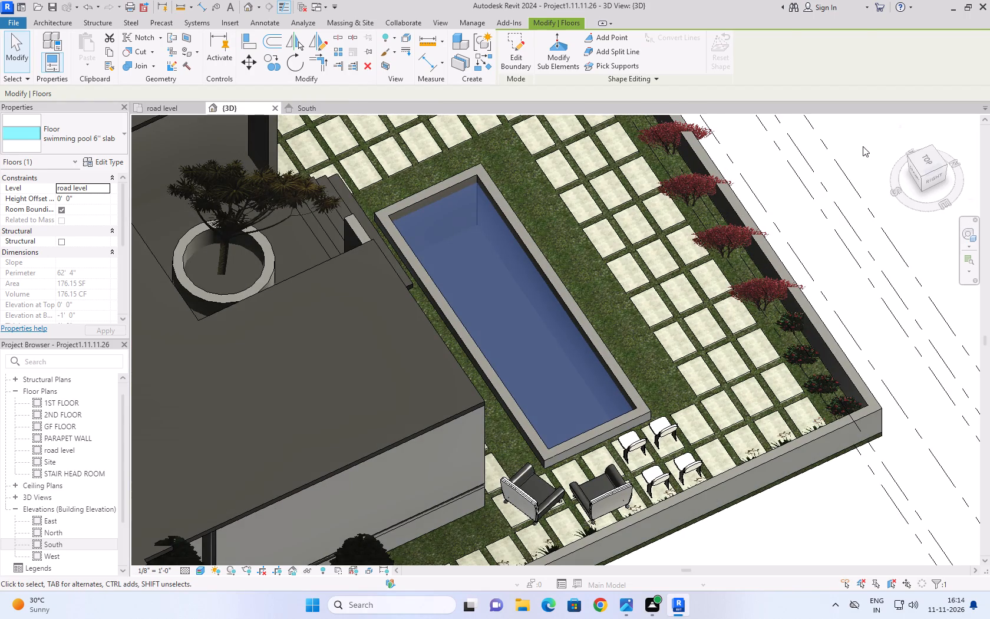
scroll(818, 472, "down", 2)
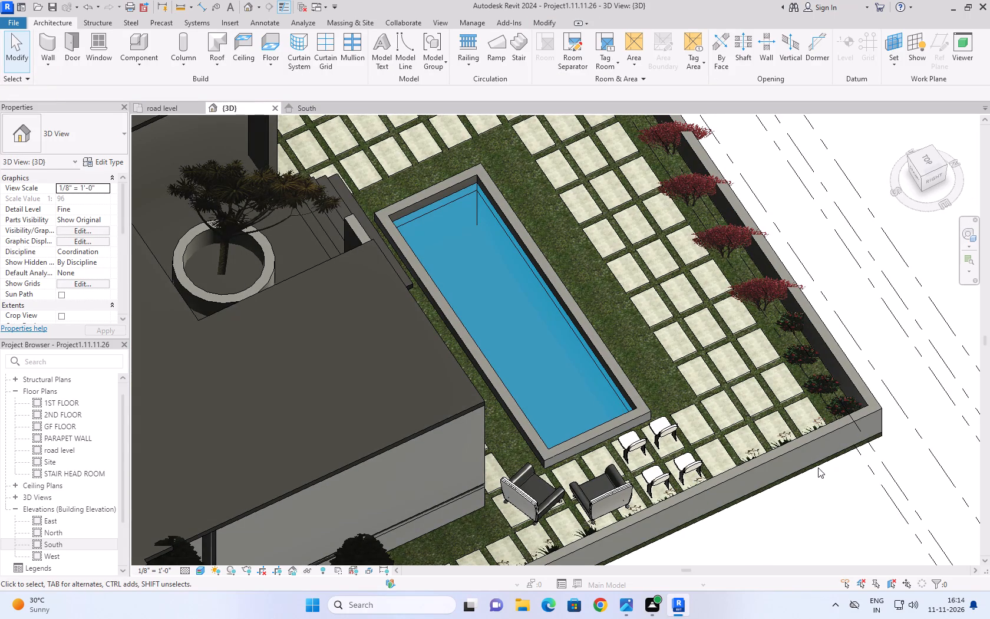
scroll(818, 467, "down", 2)
left_click(904, 125)
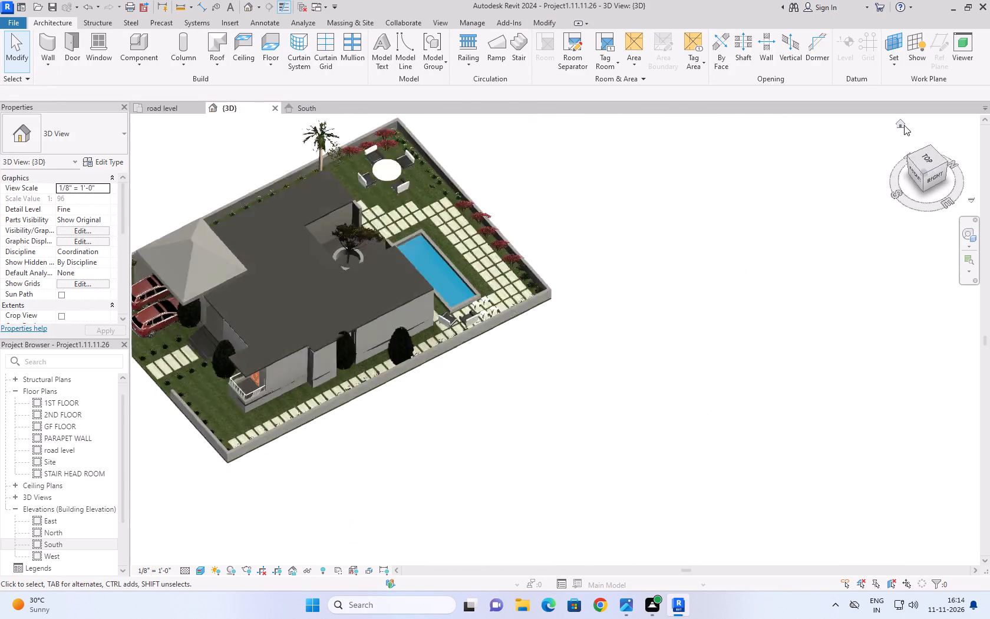
scroll(793, 383, "up", 13)
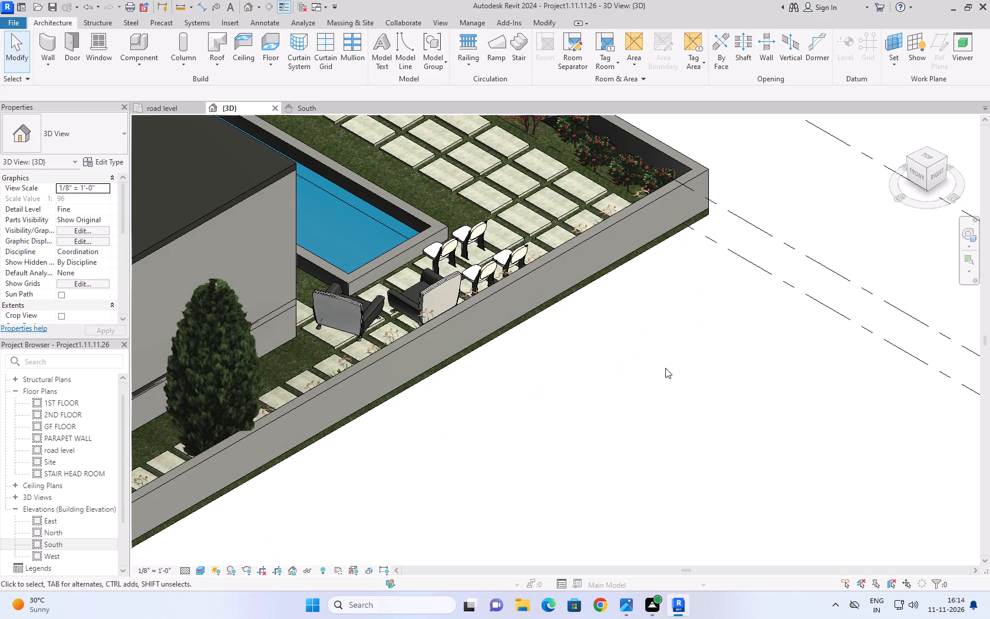
Show the 3D model from the right side in the Wireframe visual style.
left_click(933, 174)
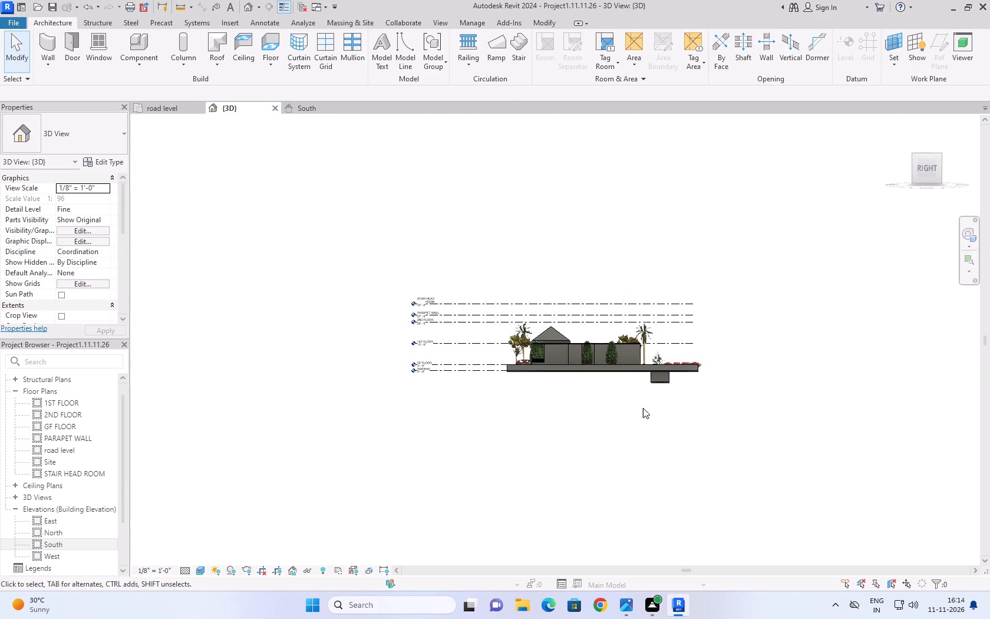
left_click(202, 577)
left_click(202, 575)
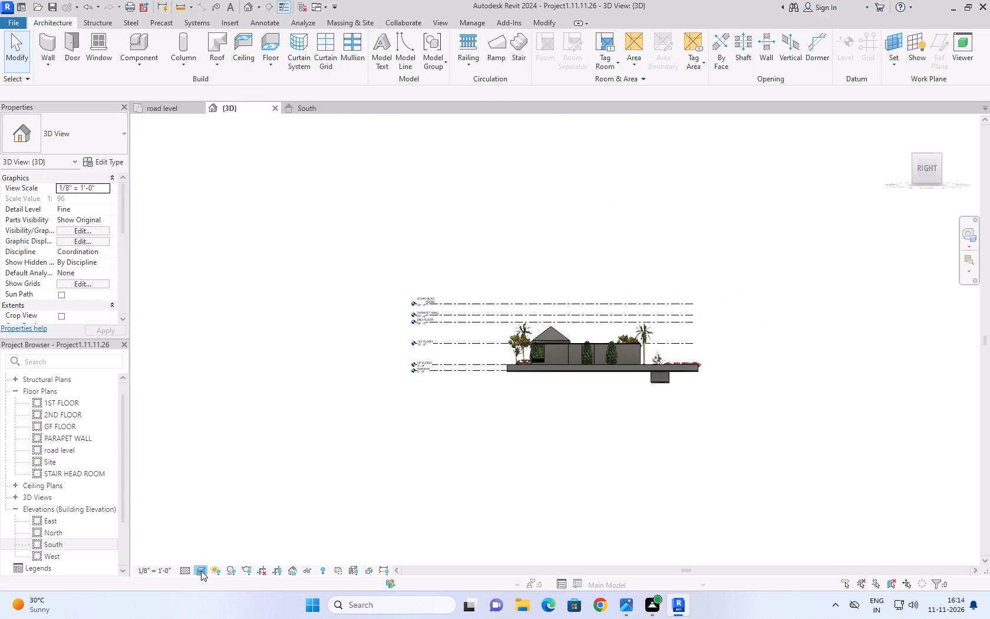
left_click(214, 512)
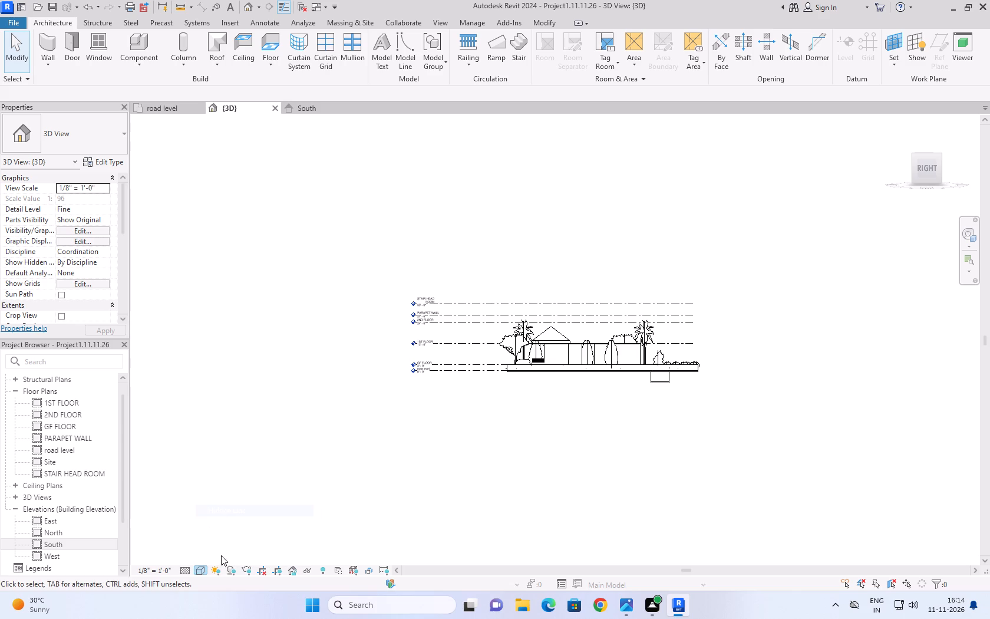
left_click(210, 572)
triple_click(207, 572)
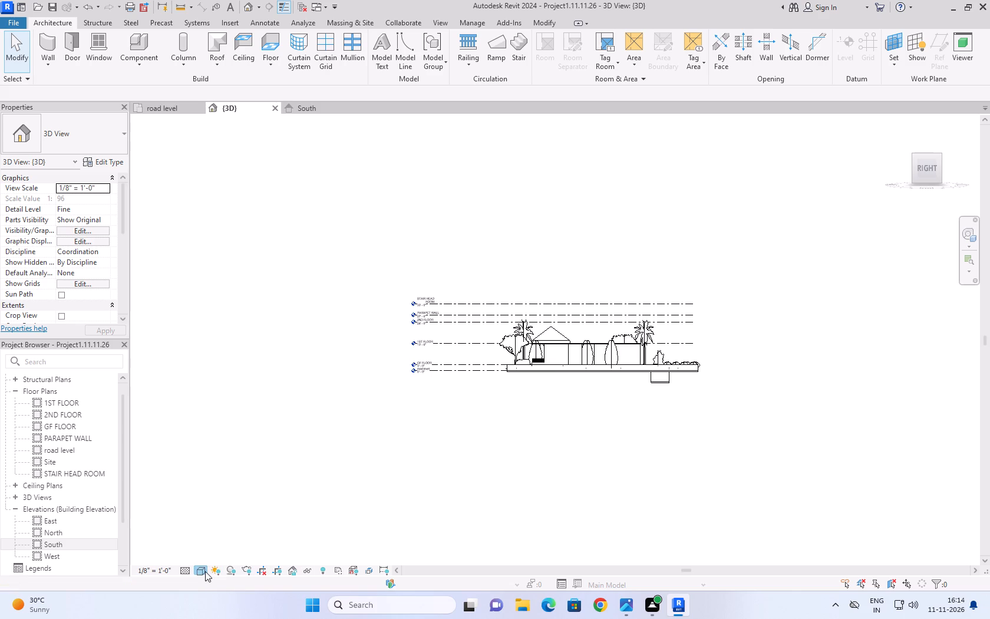
left_click(222, 499)
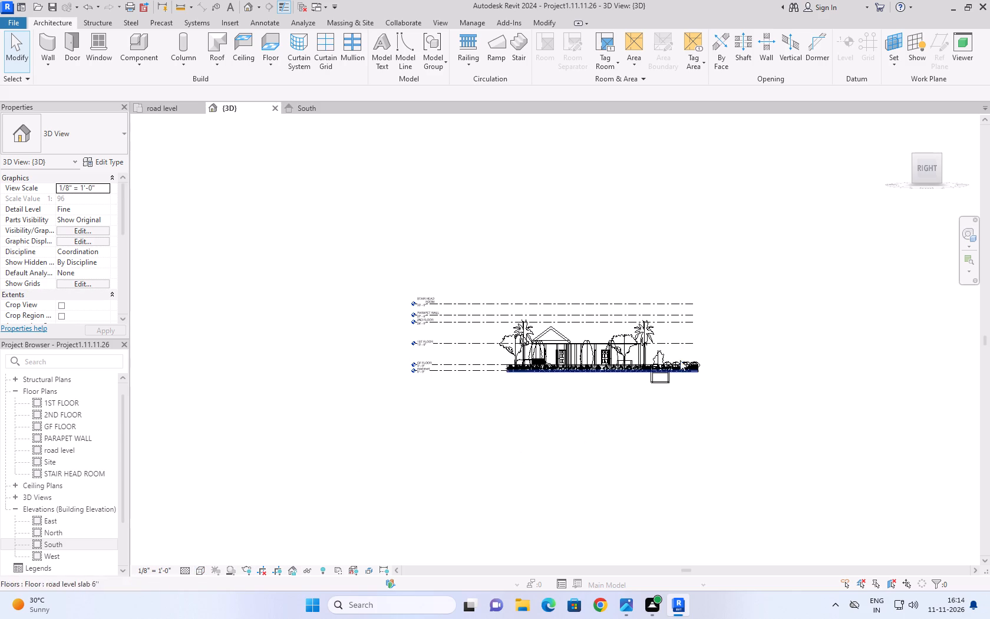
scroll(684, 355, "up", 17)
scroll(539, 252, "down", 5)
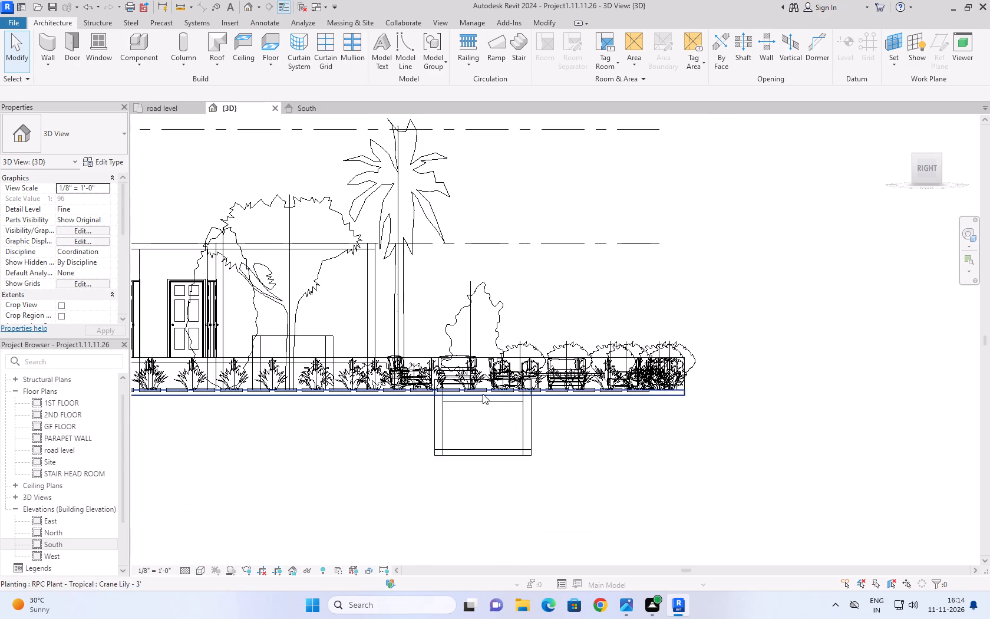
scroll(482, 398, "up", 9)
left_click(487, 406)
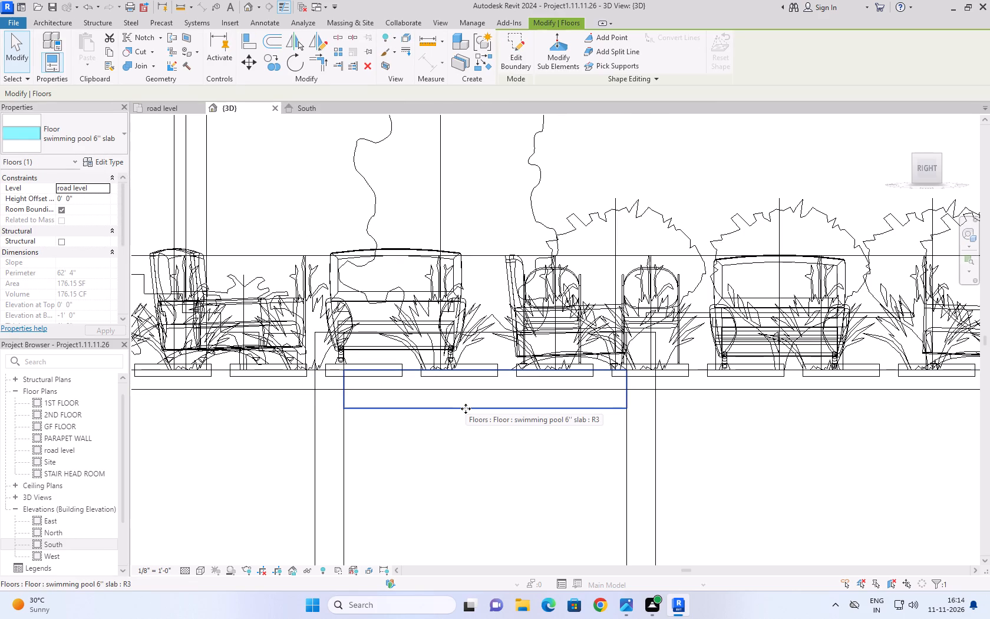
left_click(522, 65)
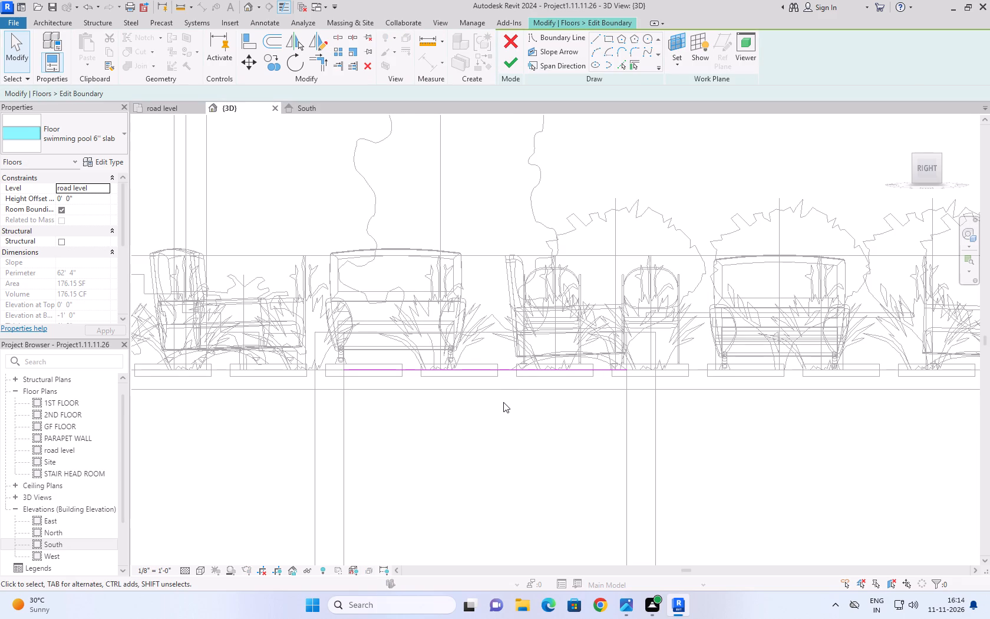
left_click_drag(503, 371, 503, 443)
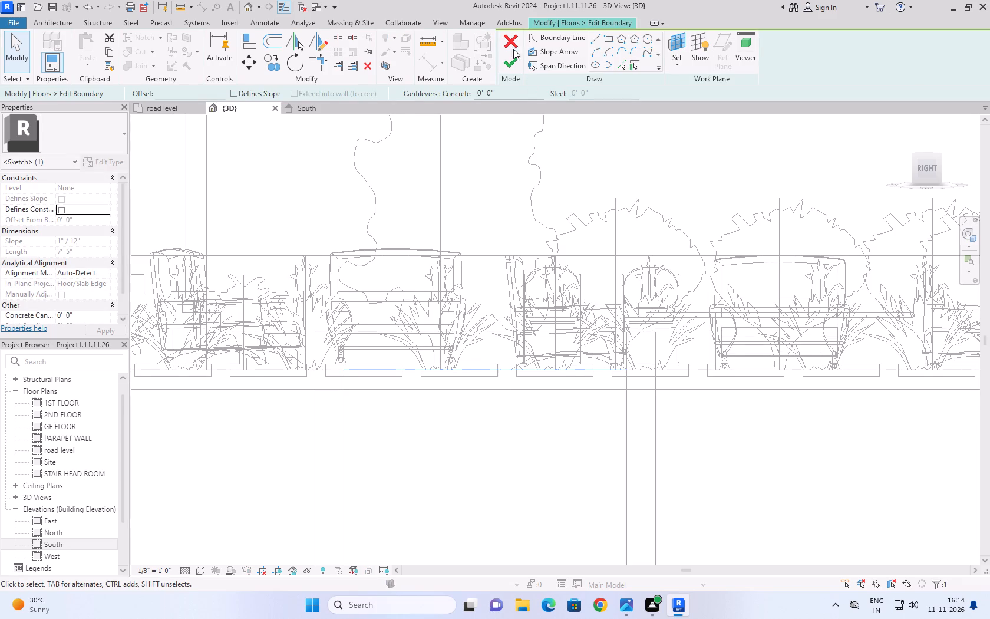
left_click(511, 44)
Set the thickness of the Water structure layer in the swimming pool 6'' slab floor type to 5'.
left_click(513, 304)
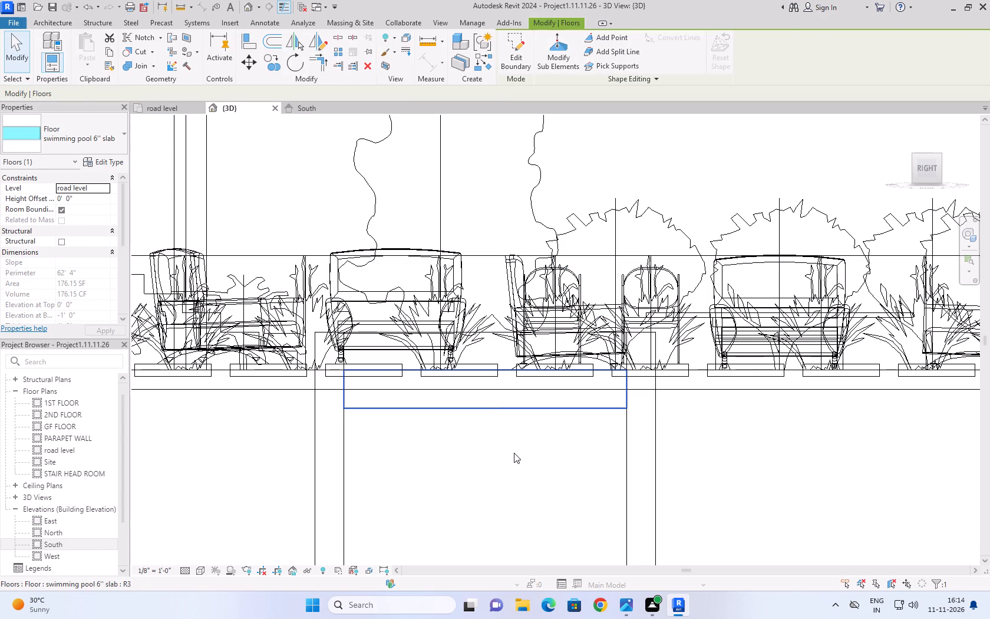
left_click(514, 453)
left_click(519, 409)
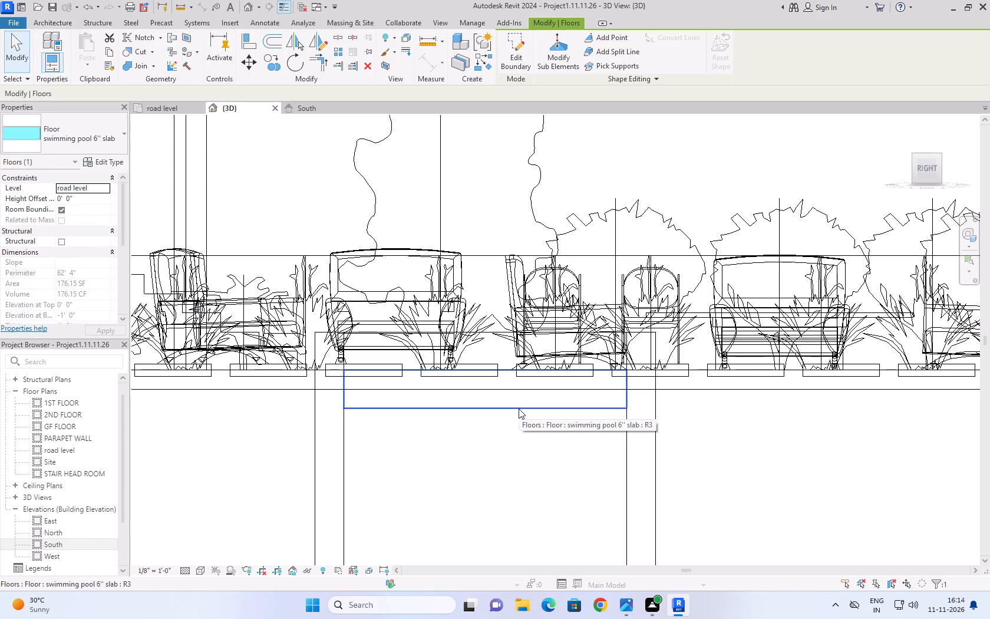
left_click(519, 409)
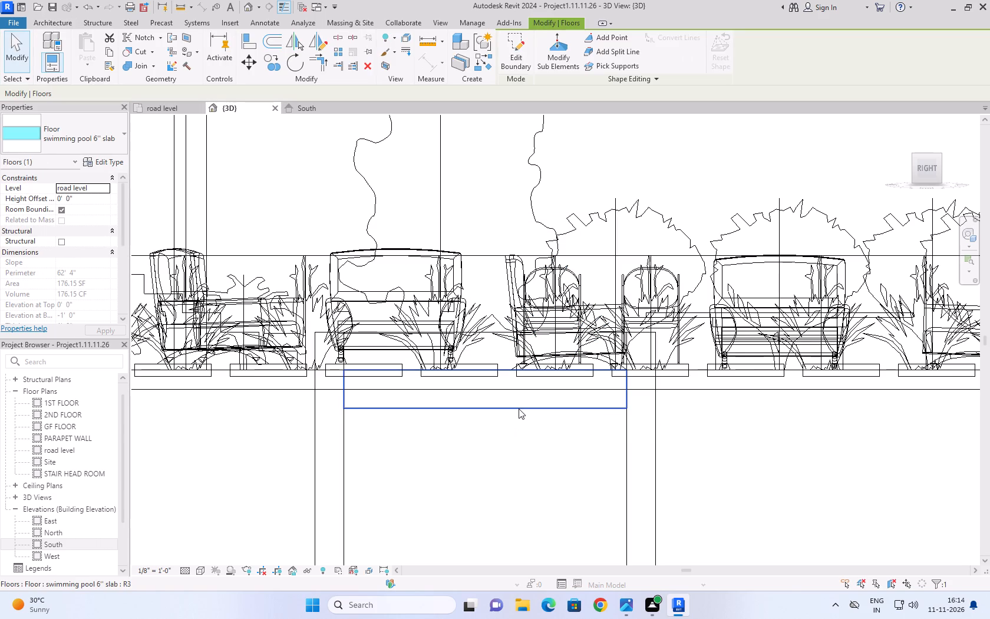
left_click(121, 164)
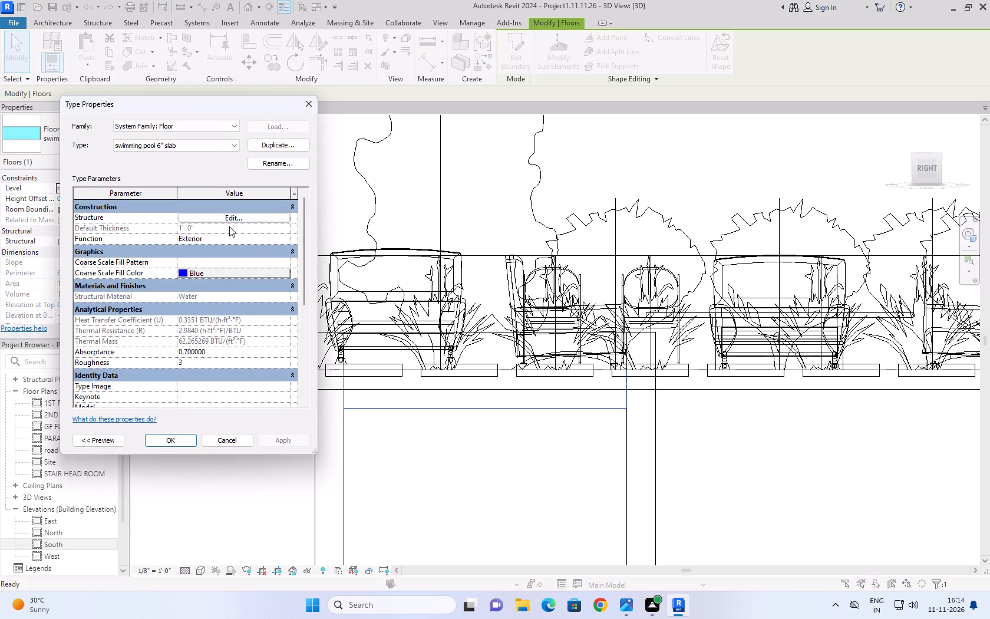
left_click(232, 218)
left_click(197, 245)
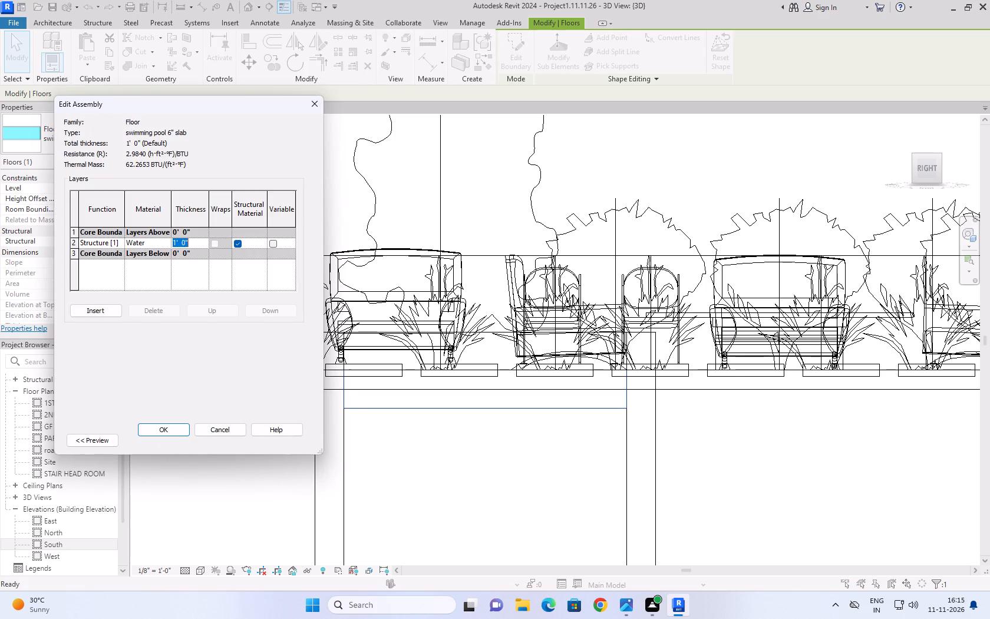
type("5'")
left_click(174, 427)
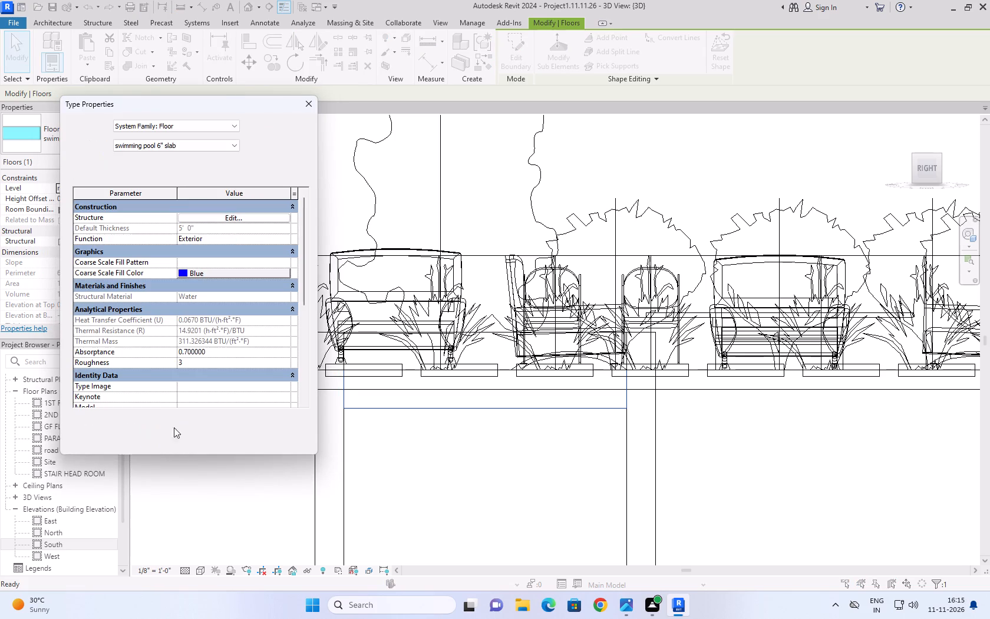
left_click(288, 437)
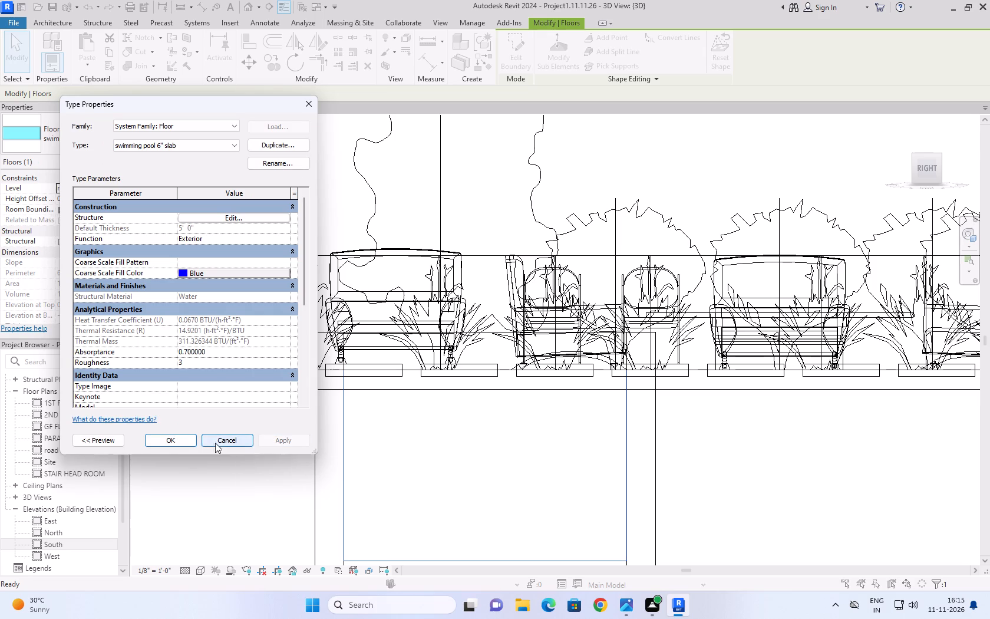
left_click(182, 437)
Return the 3D view to its home orientation and set its visual style to Realistic.
scroll(625, 440, "down", 3)
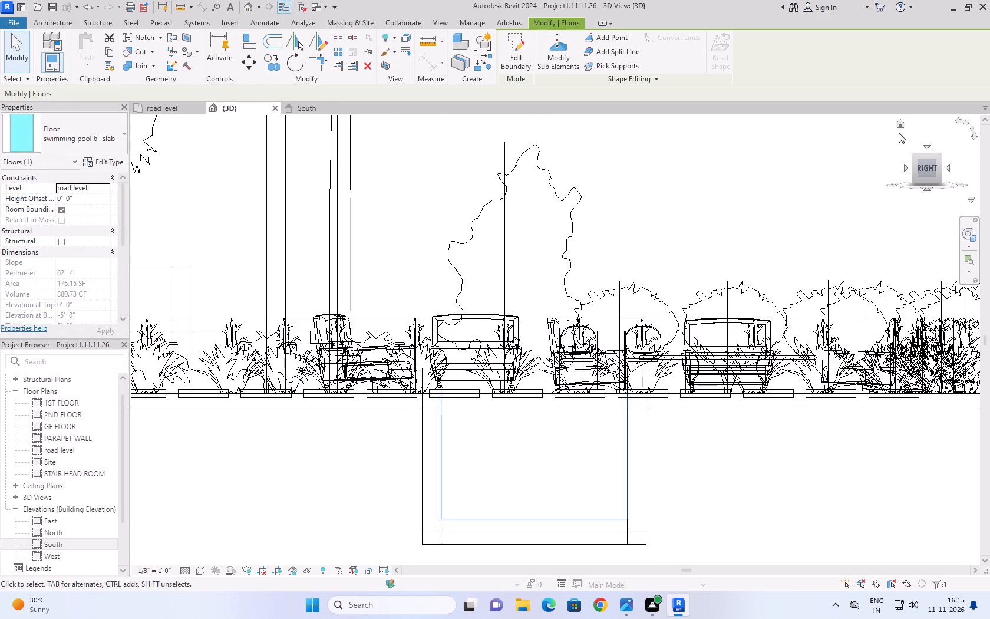
left_click(897, 128)
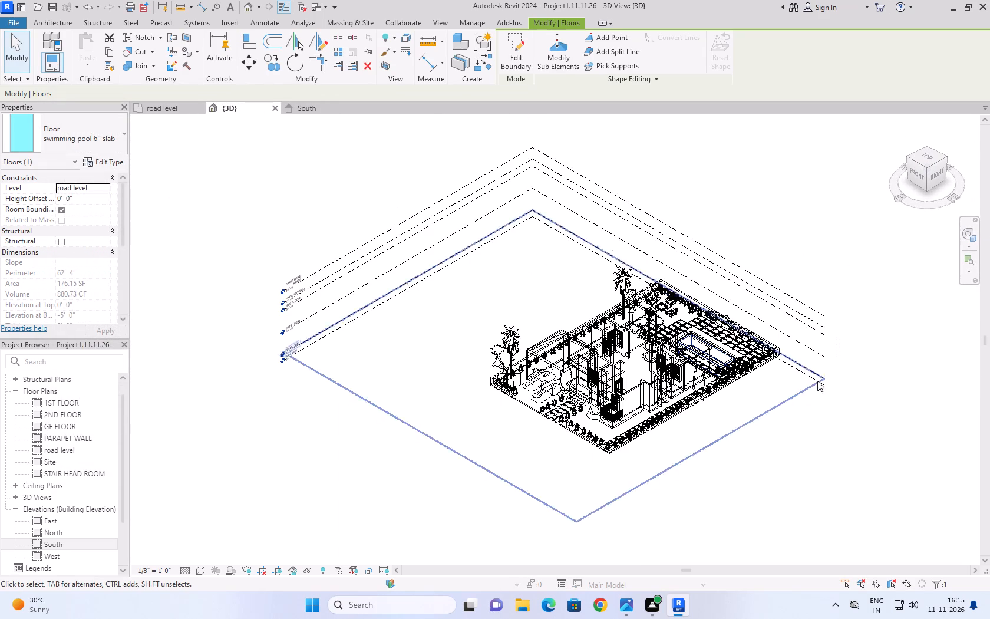
scroll(802, 395, "up", 4)
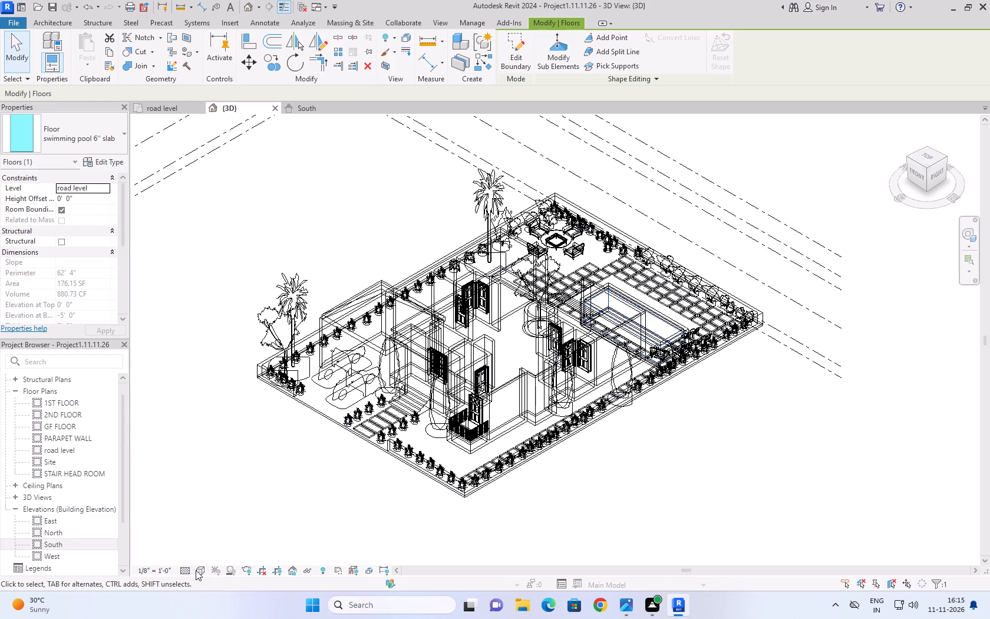
left_click(196, 570)
left_click(205, 555)
scroll(691, 459, "up", 1)
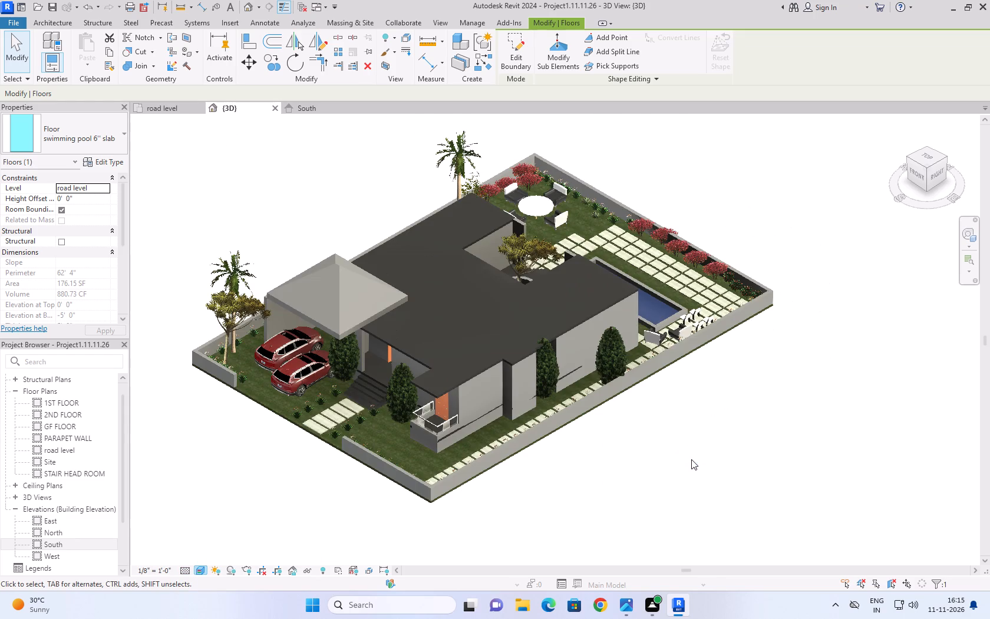
middle_click_drag(778, 417, 770, 422, "shift")
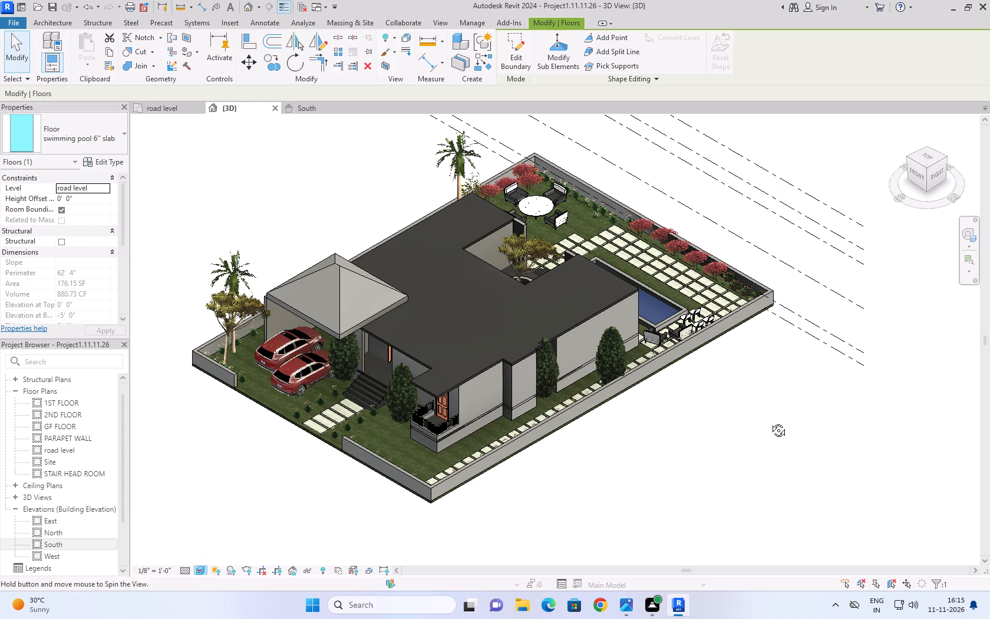
Examine the water-filled swimming pool, its 9'' walls and the surrounding paving from several angles in the 3D view.
middle_click_drag(770, 422, 672, 470, "shift")
scroll(616, 266, "up", 5)
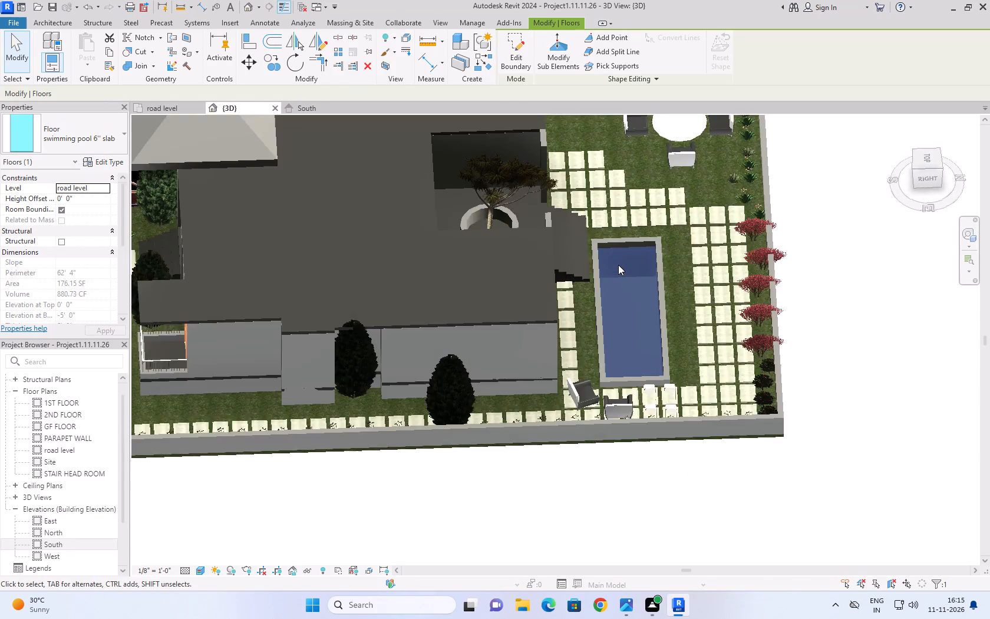
scroll(618, 265, "up", 3)
middle_click_drag(738, 334, 802, 322, "shift")
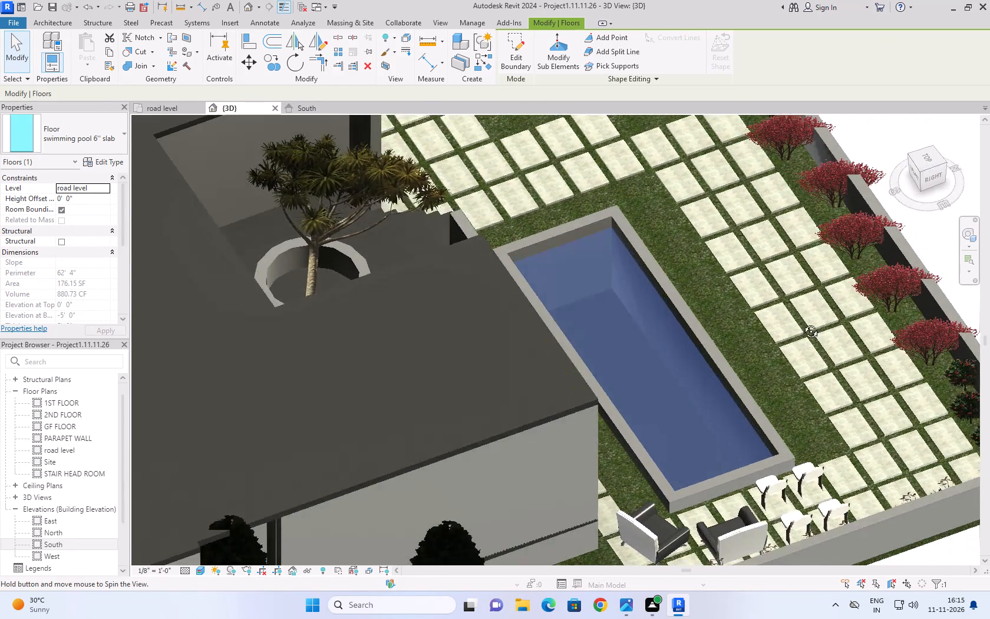
middle_click_drag(802, 322, 638, 481, "shift")
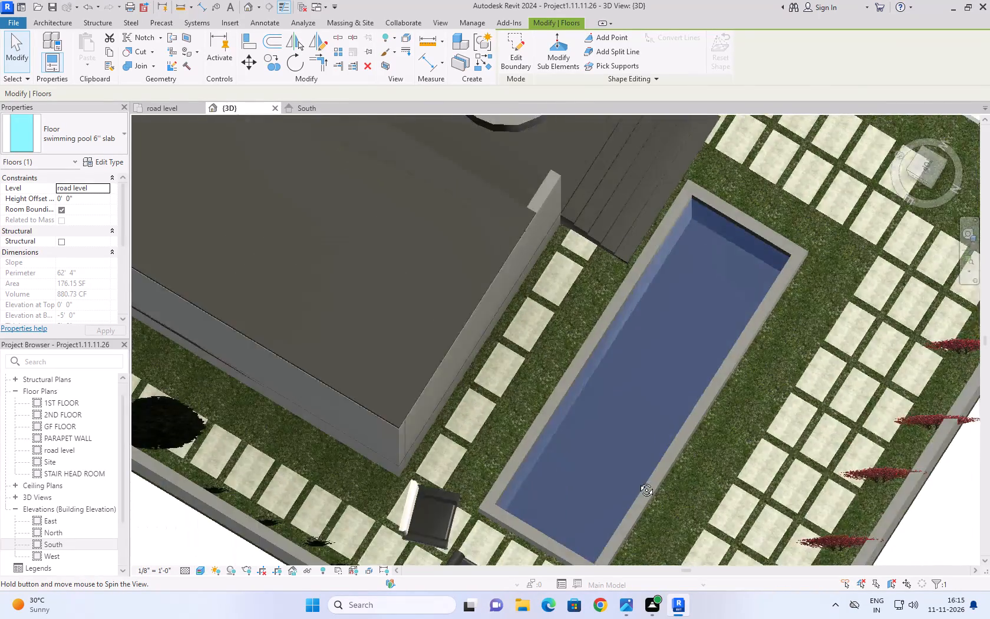
middle_click_drag(638, 481, 788, 260, "shift")
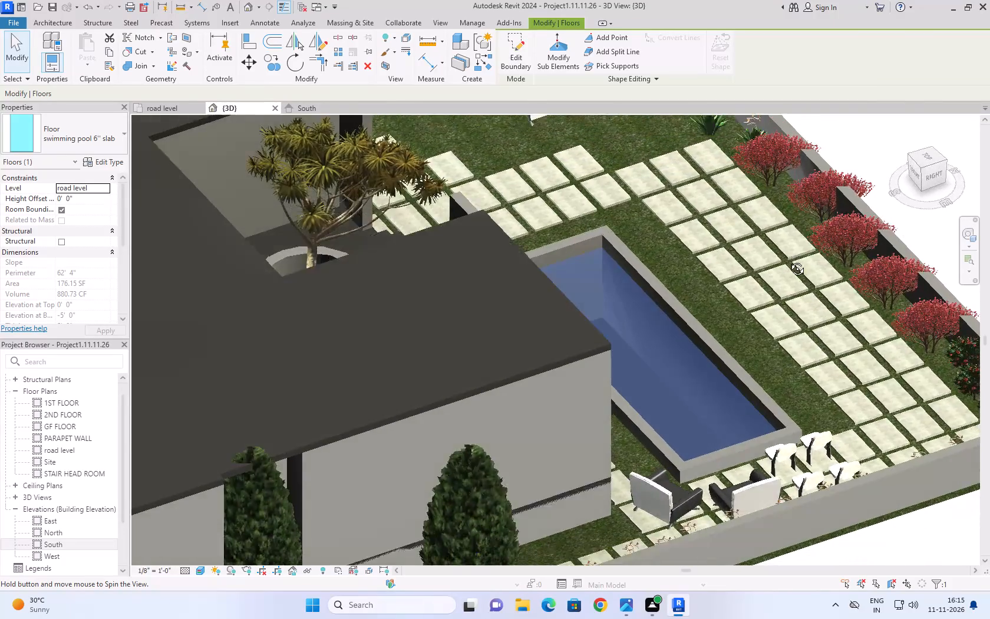
middle_click_drag(788, 260, 608, 231, "shift")
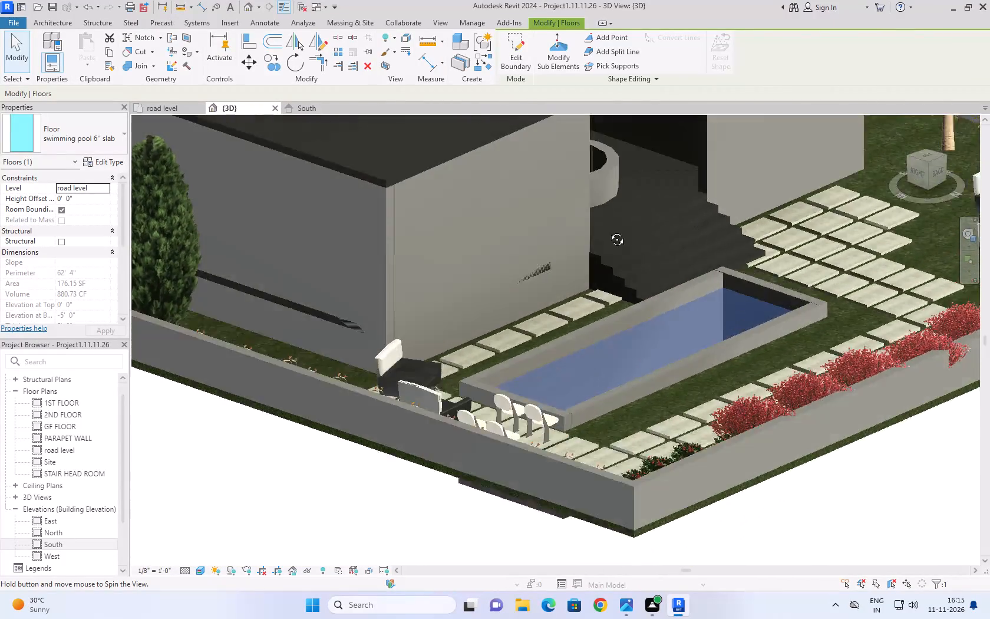
middle_click_drag(608, 231, 265, 245, "shift")
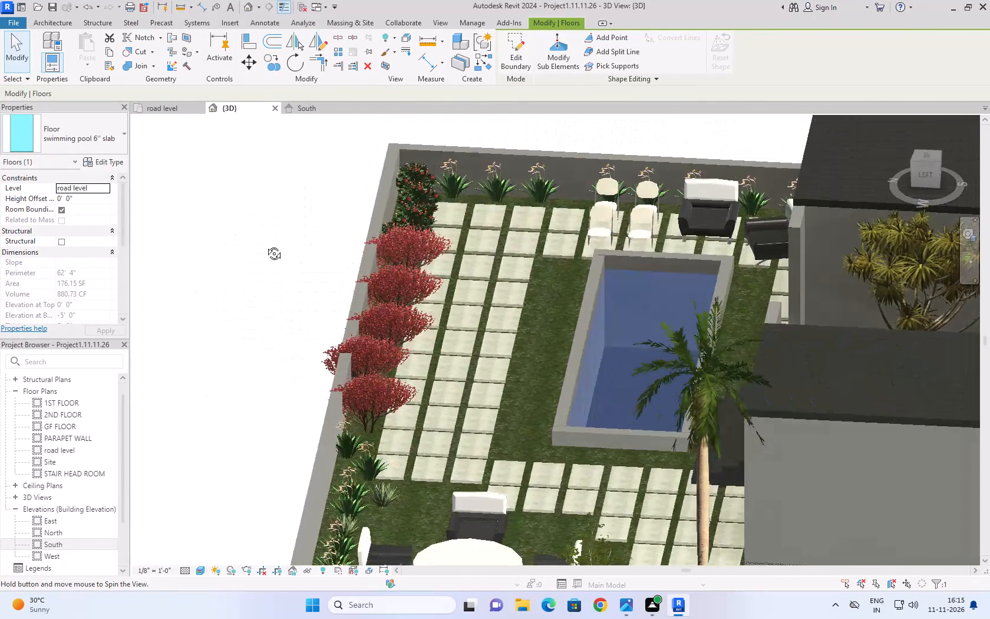
middle_click_drag(265, 245, 752, 235, "shift")
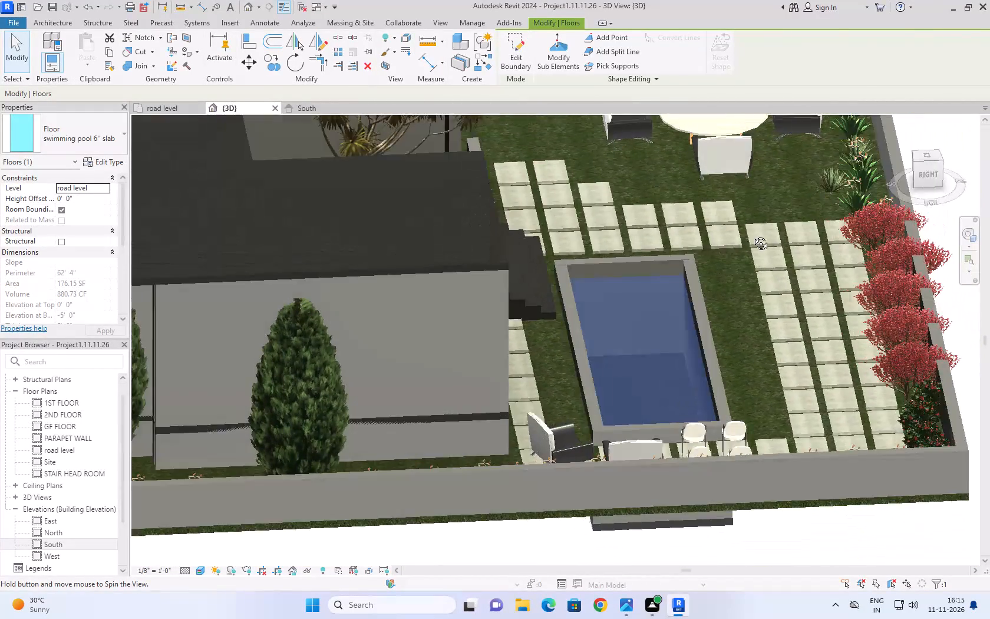
middle_click_drag(752, 235, 766, 231, "shift")
scroll(755, 301, "down", 4)
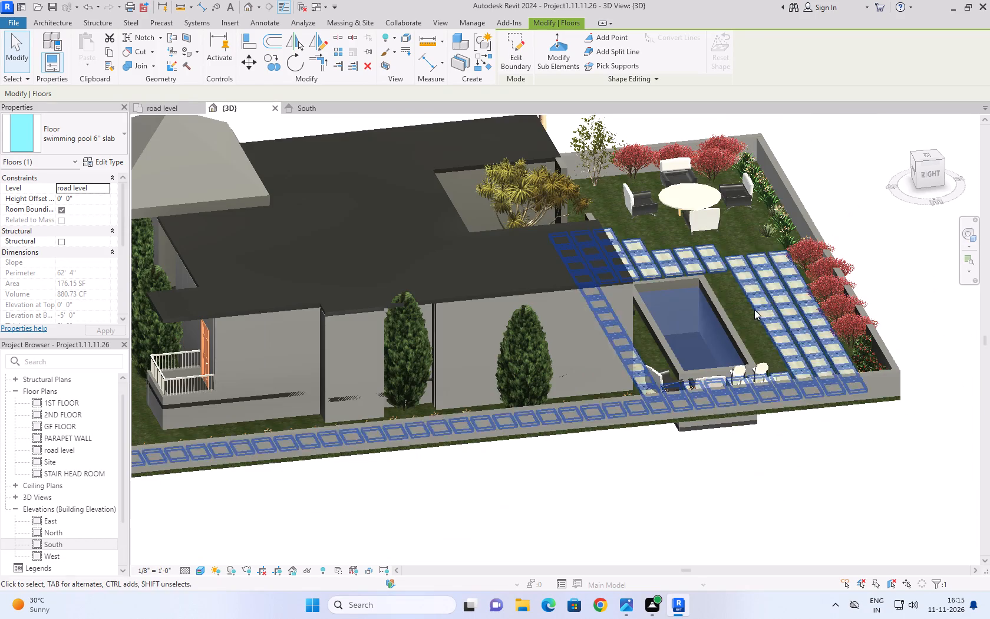
scroll(773, 411, "up", 5)
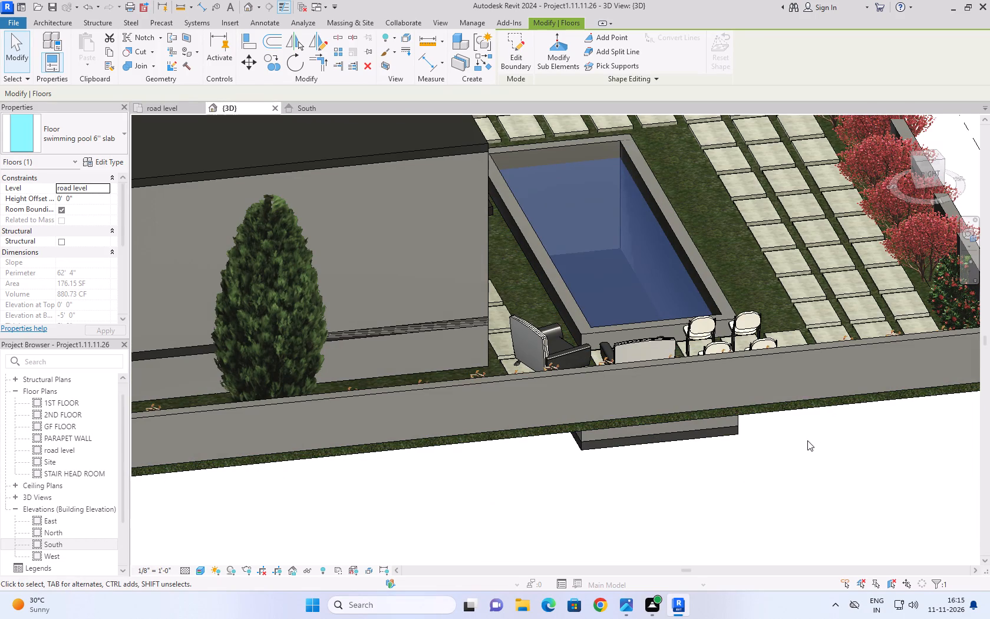
middle_click_drag(804, 438, 768, 533, "shift")
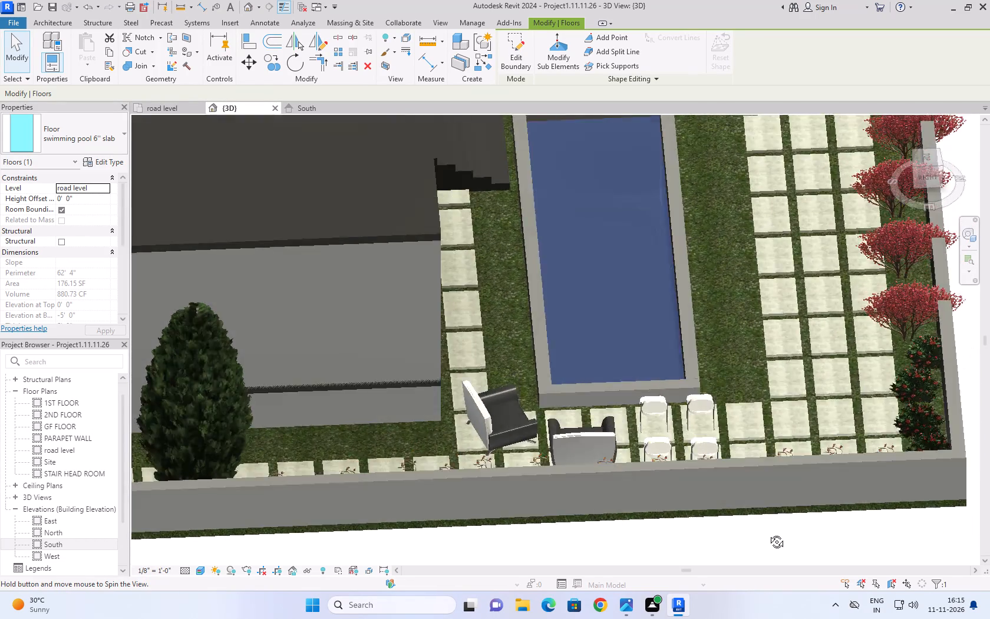
middle_click_drag(768, 533, 834, 562, "shift")
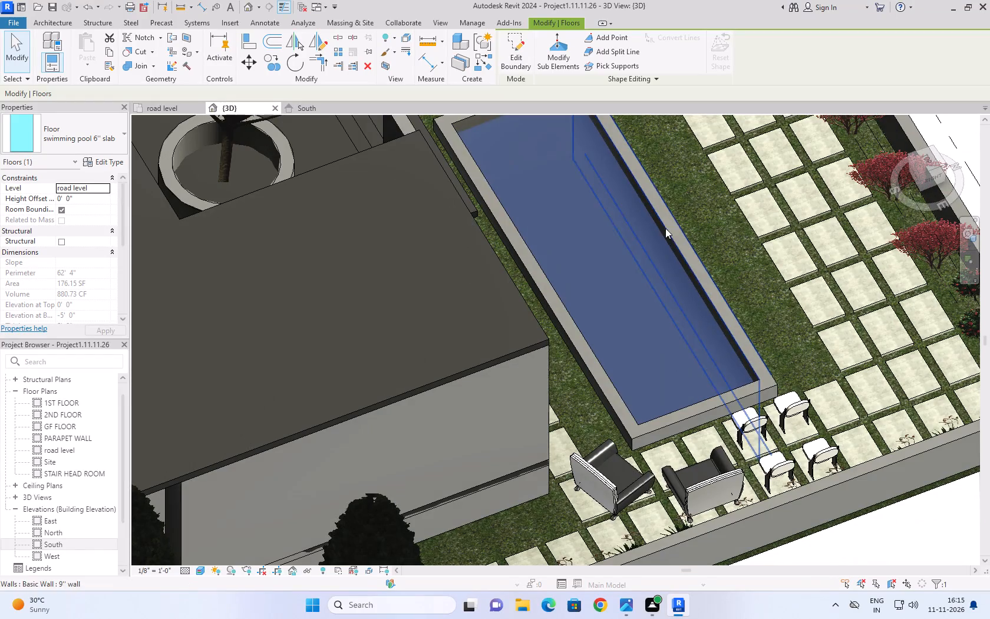
scroll(707, 236, "down", 4)
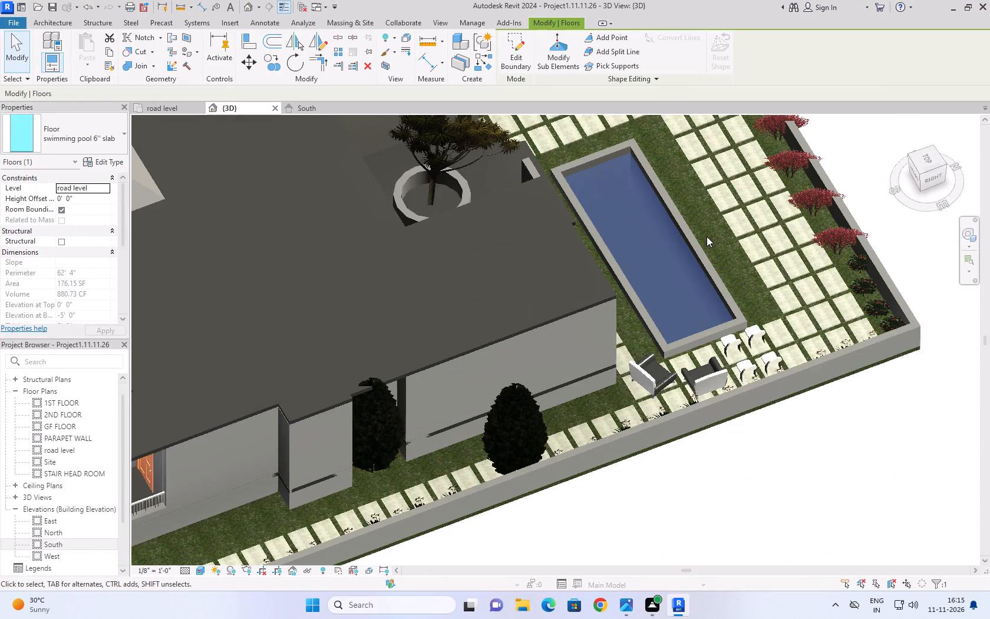
middle_click_drag(864, 149, 796, 229, "shift")
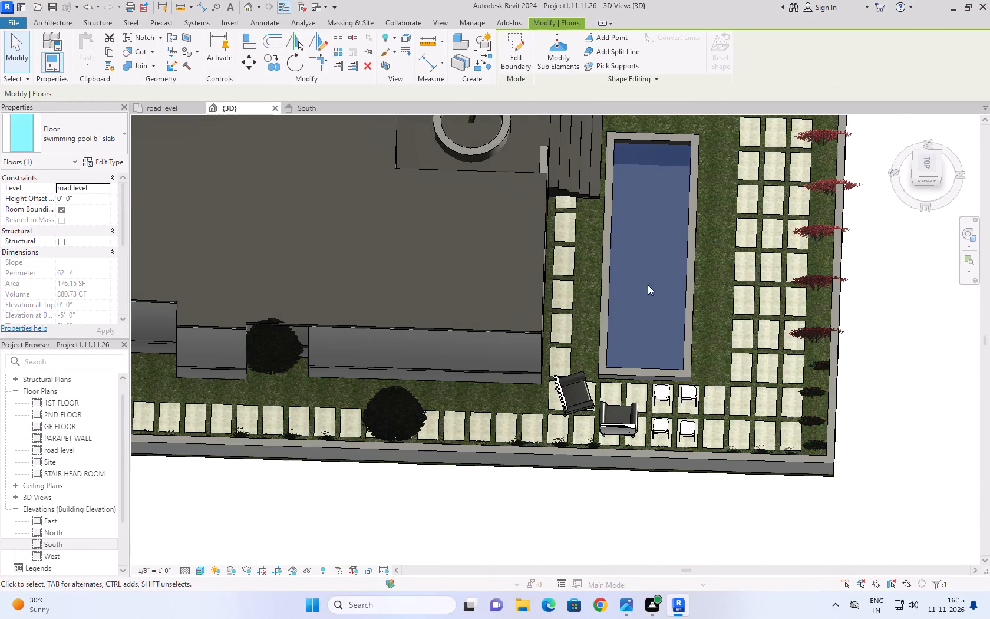
middle_click_drag(643, 212, 643, 294)
Show the 3D model from the top and examine the pool water and the stone 2'' paving around it.
left_click(931, 162)
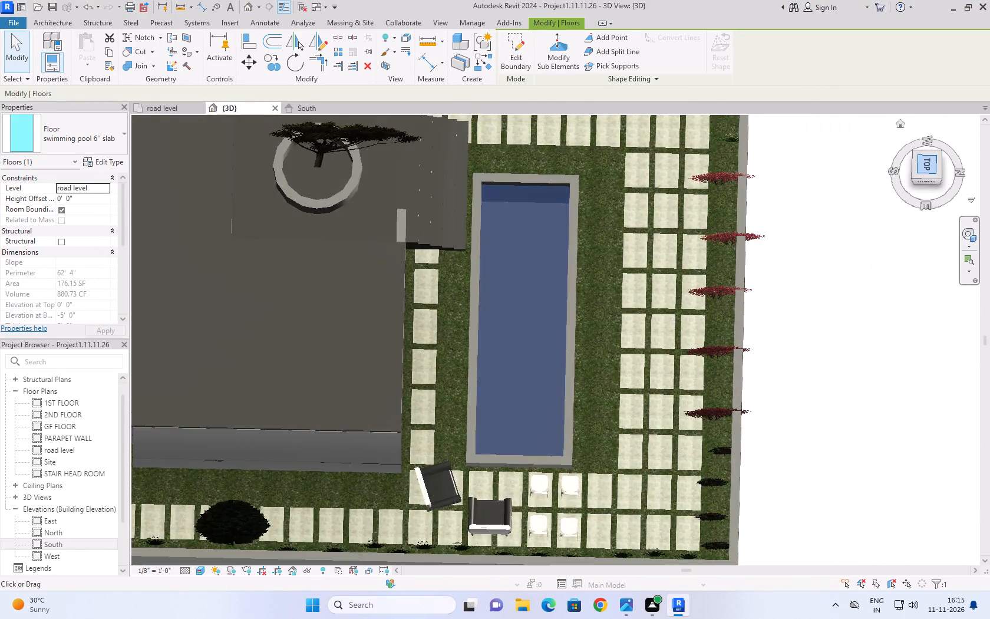
scroll(612, 275, "down", 3)
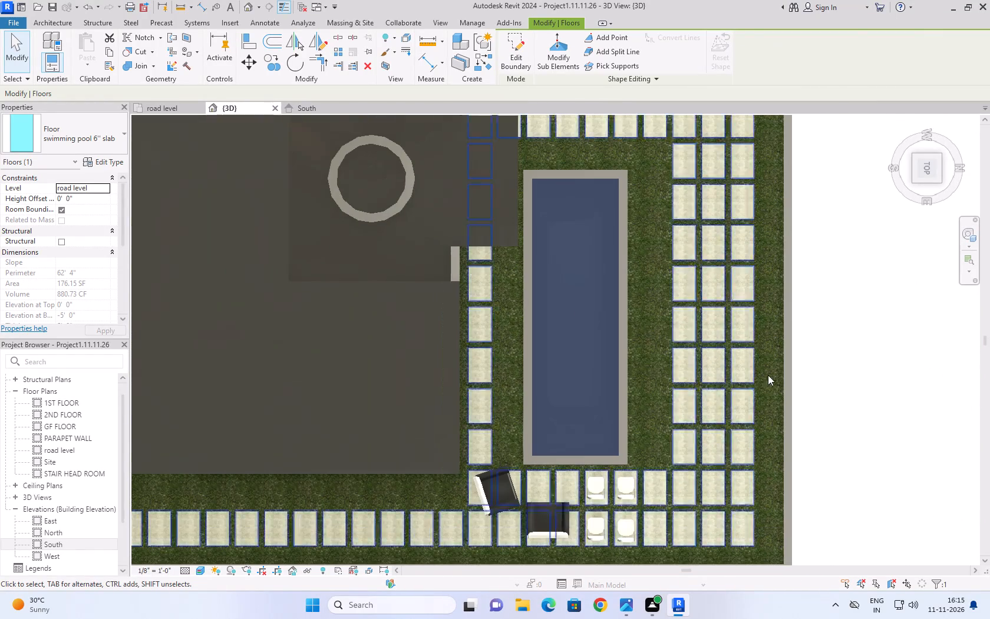
scroll(886, 287, "down", 3)
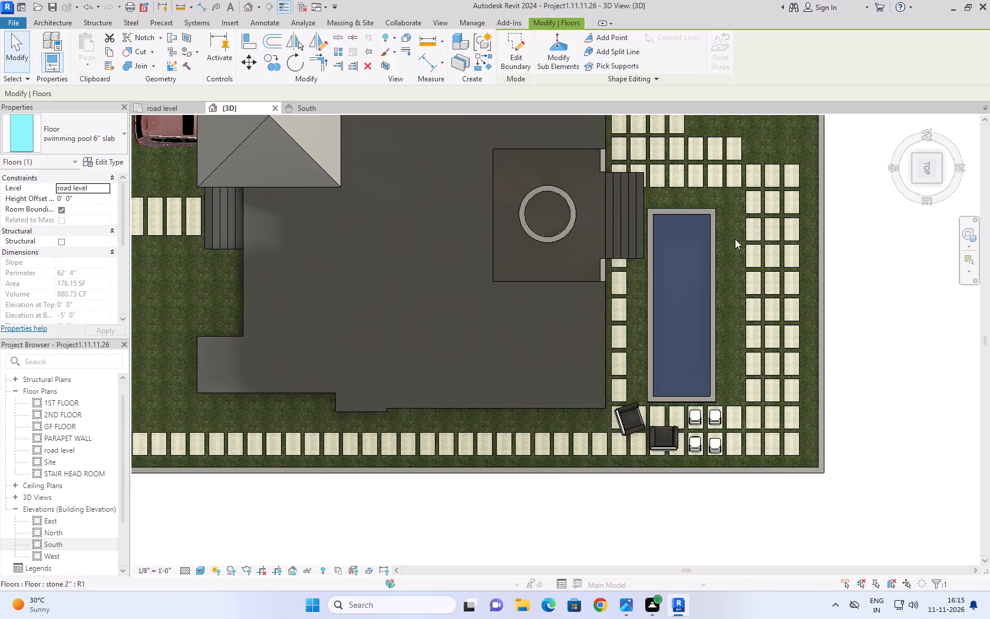
scroll(718, 272, "up", 6)
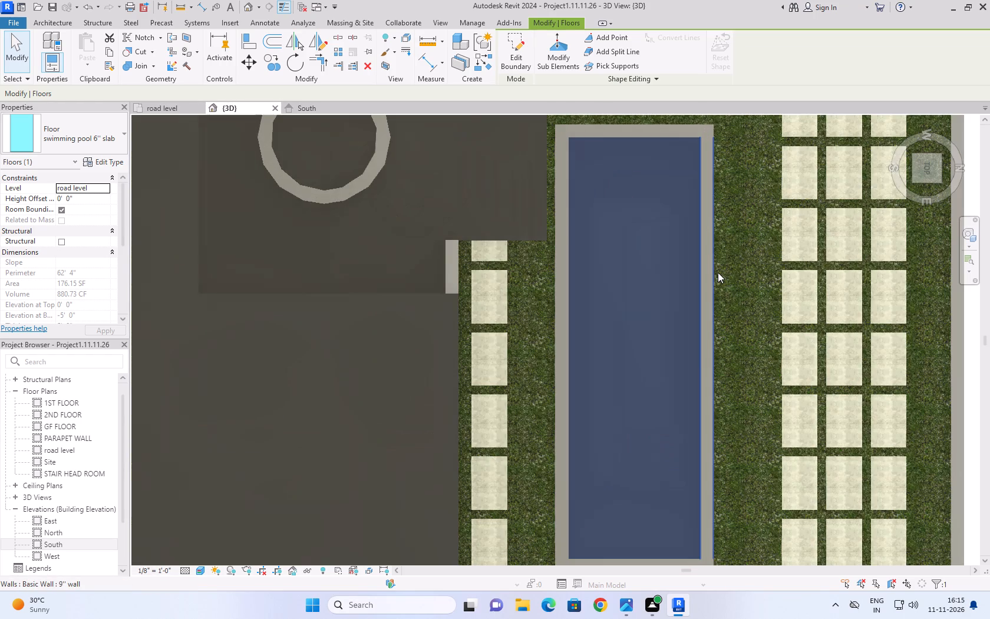
scroll(764, 315, "down", 5)
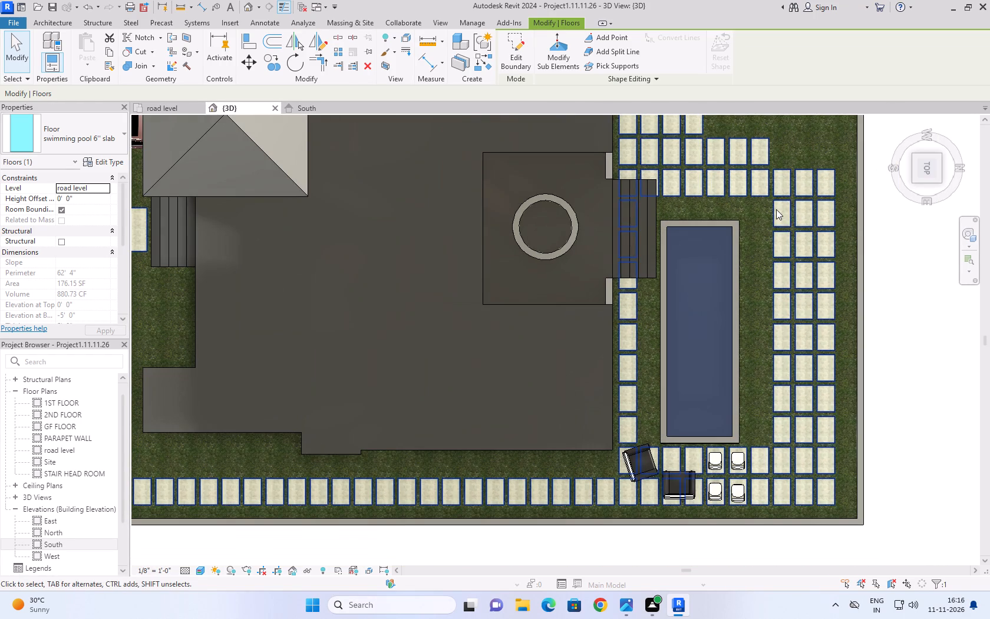
left_click(775, 210)
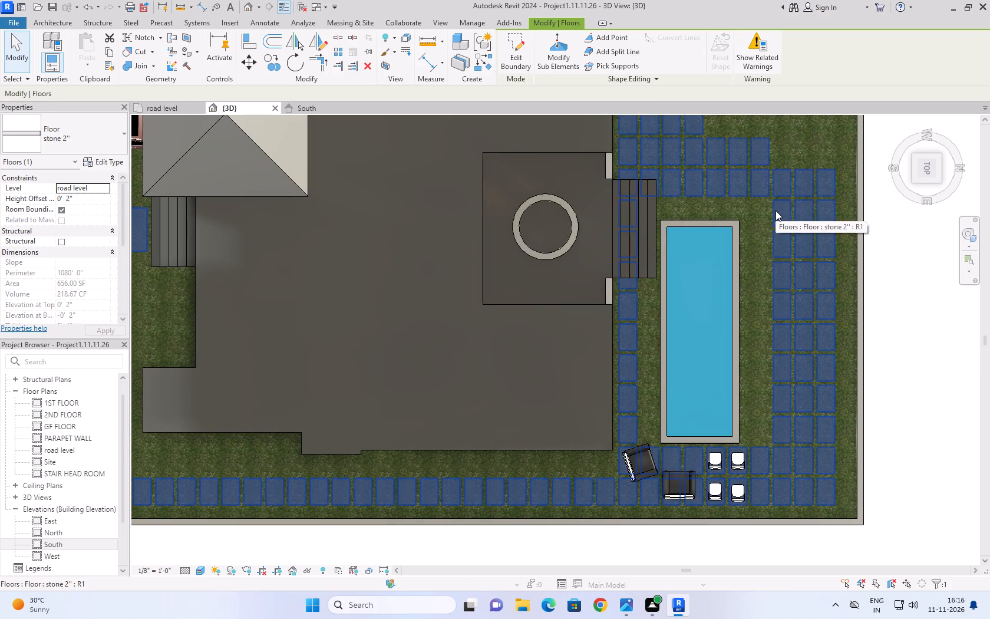
left_click(893, 323)
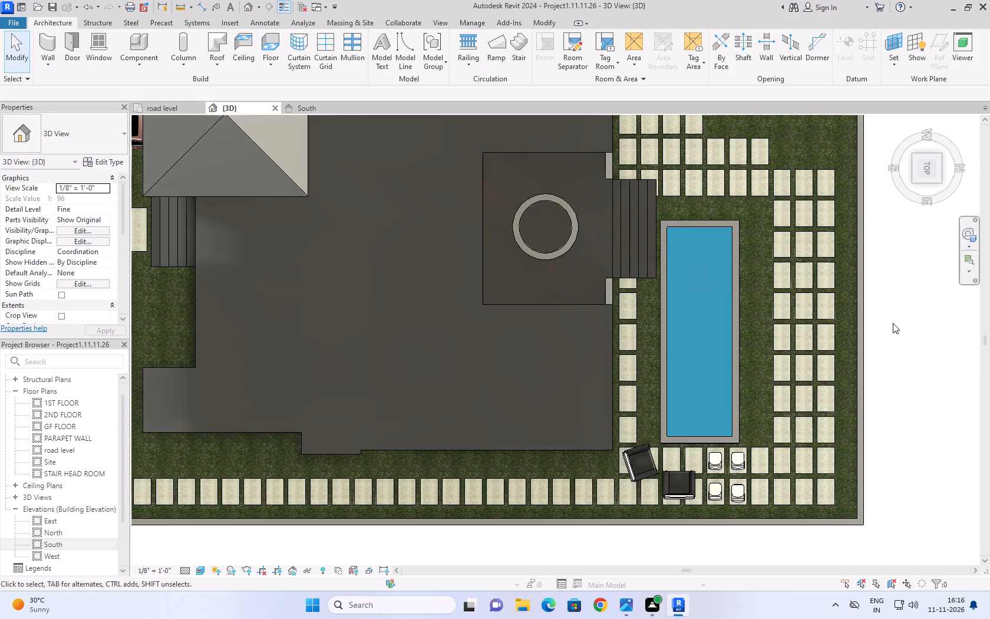
Return the 3D view to its home orientation and examine the circular 9'' planter wall around the courtyard tree.
left_click(901, 120)
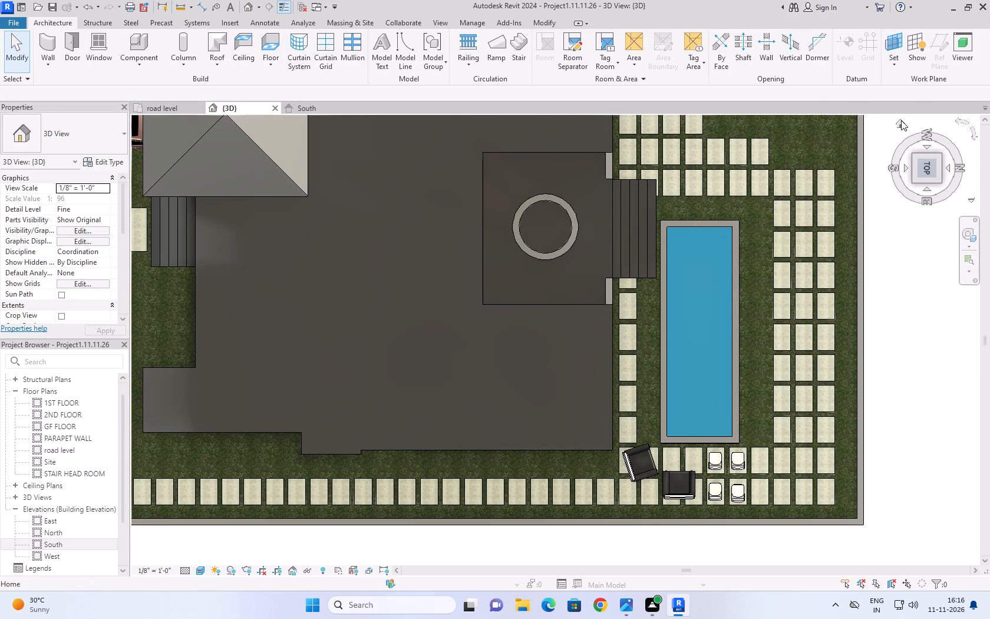
scroll(678, 332, "up", 6)
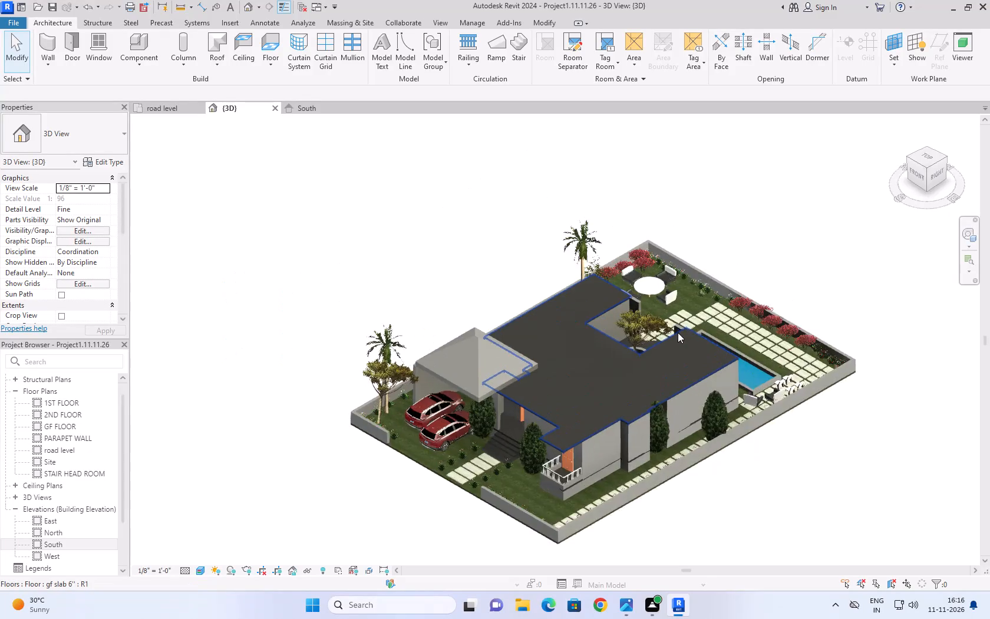
scroll(678, 332, "up", 7)
middle_click_drag(680, 281, 639, 416, "shift")
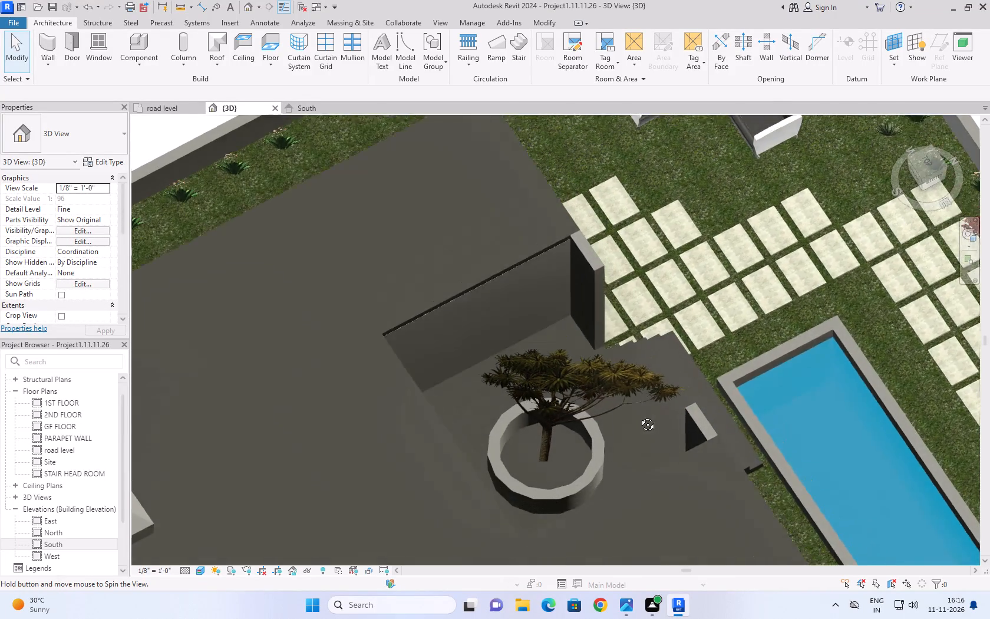
middle_click_drag(639, 416, 633, 429, "shift")
middle_click_drag(706, 288, 700, 345, "shift")
scroll(706, 288, "down", 1, "shift")
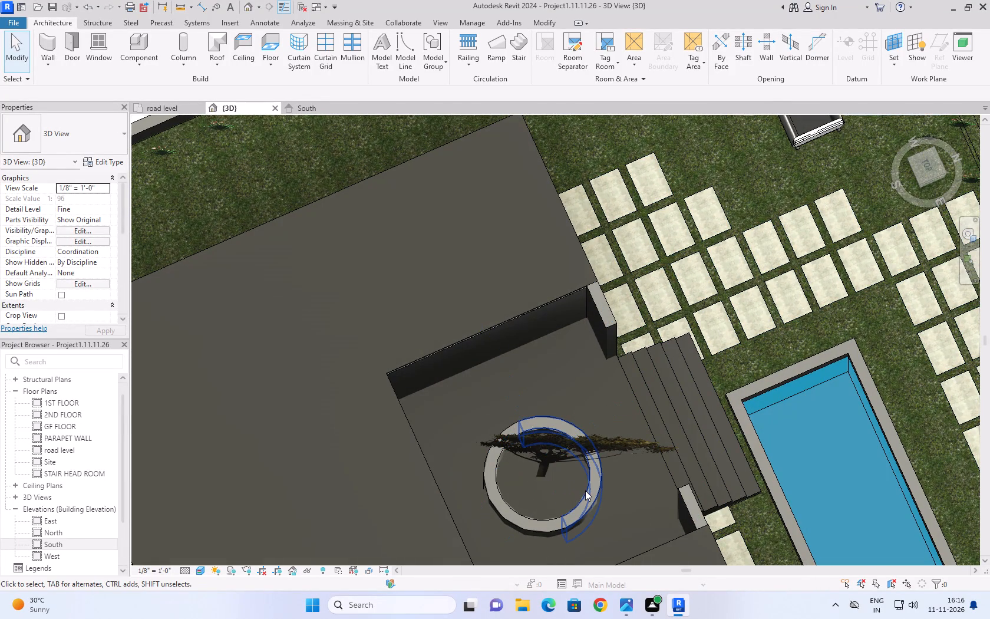
scroll(585, 490, "up", 9)
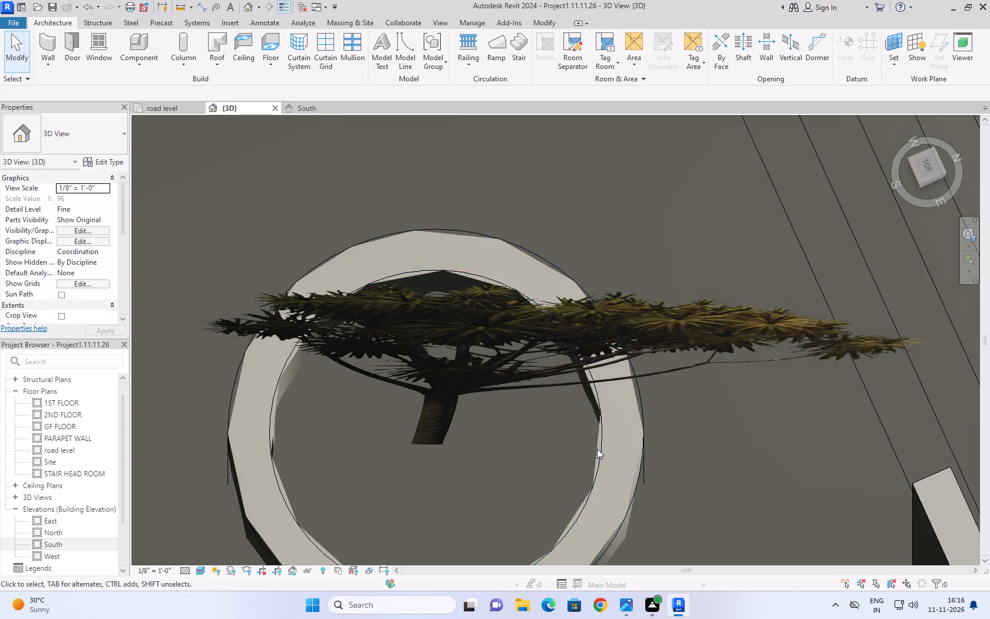
scroll(609, 411, "down", 8)
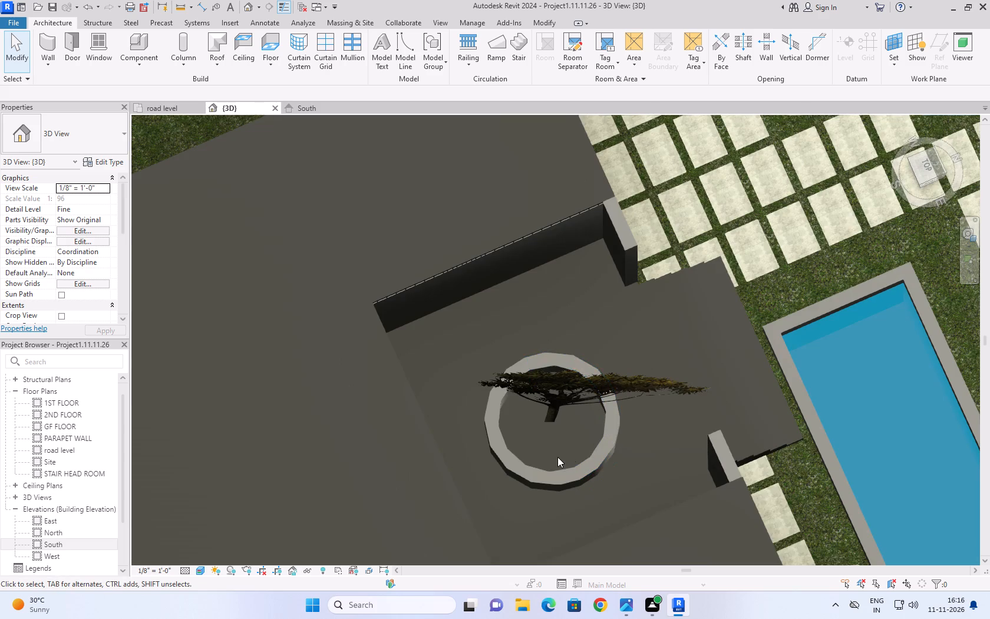
left_click(524, 465)
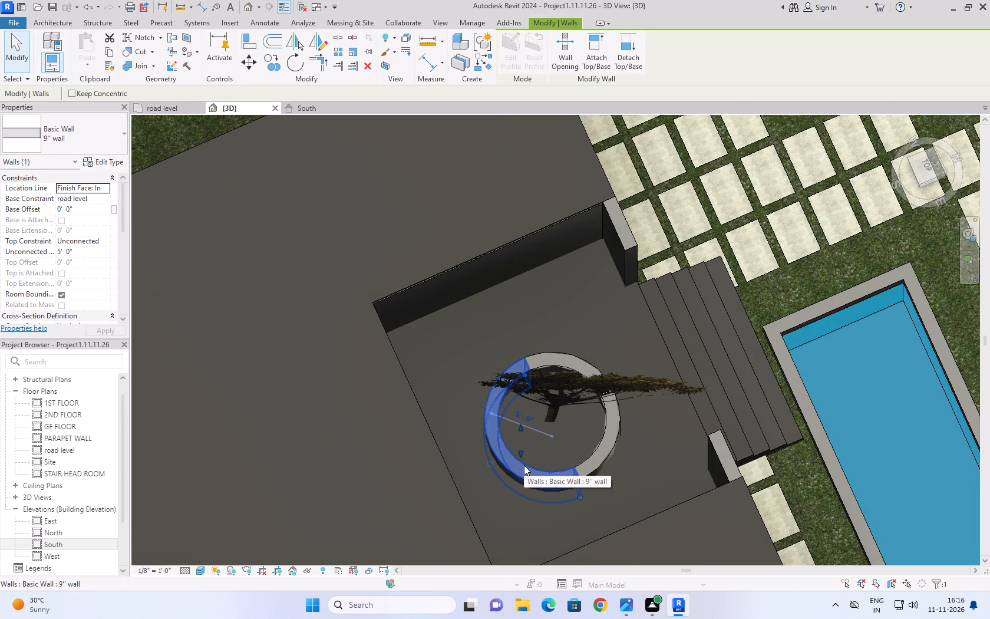
left_click(553, 433)
left_click(582, 415)
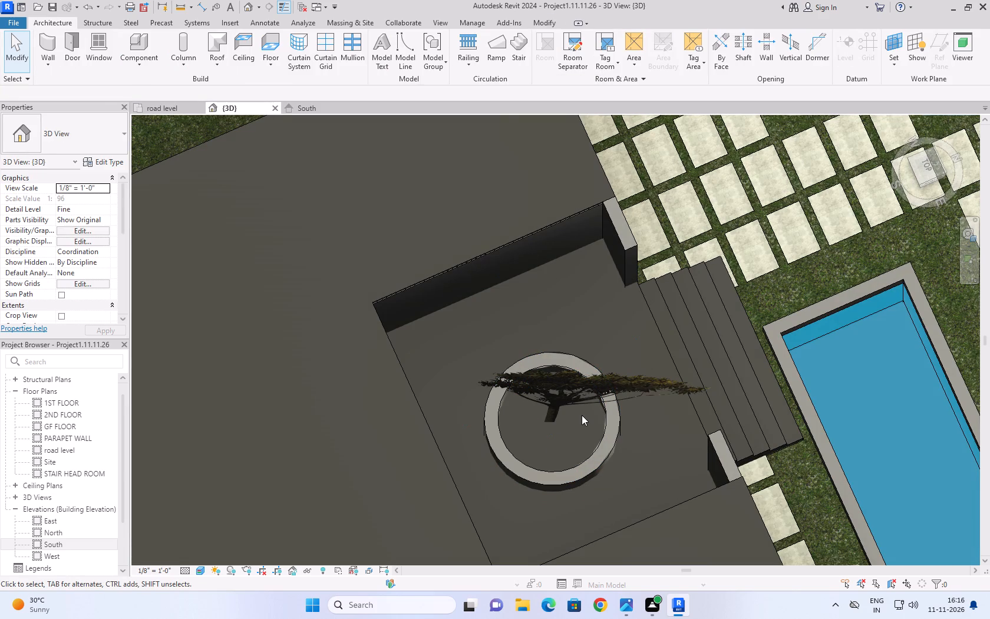
Switch to the road level plan and examine the courtyard palm, its circular planter and the ground-floor slab around it.
left_click(174, 106)
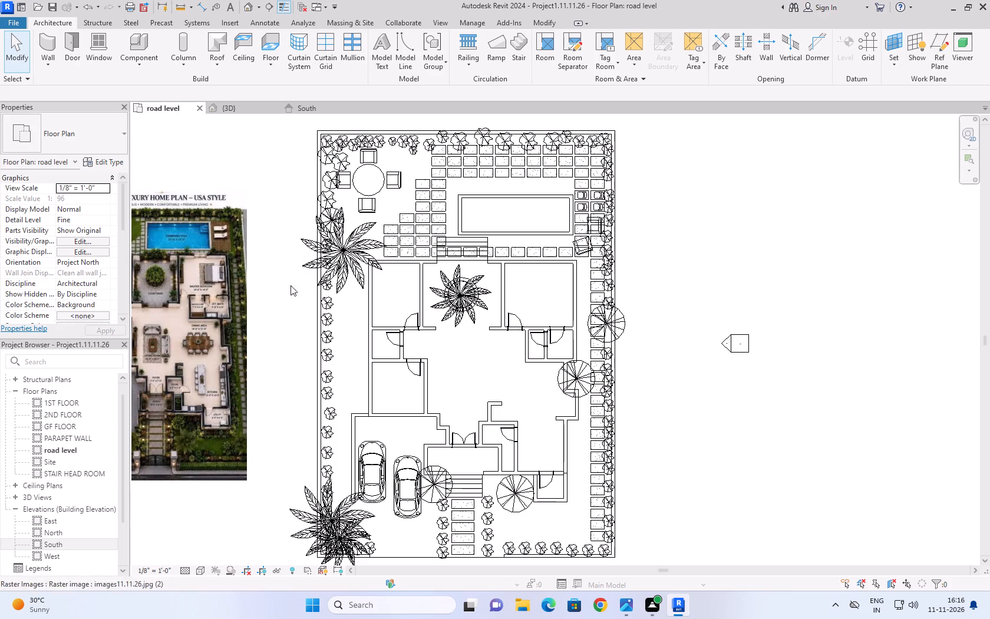
scroll(462, 288, "up", 16)
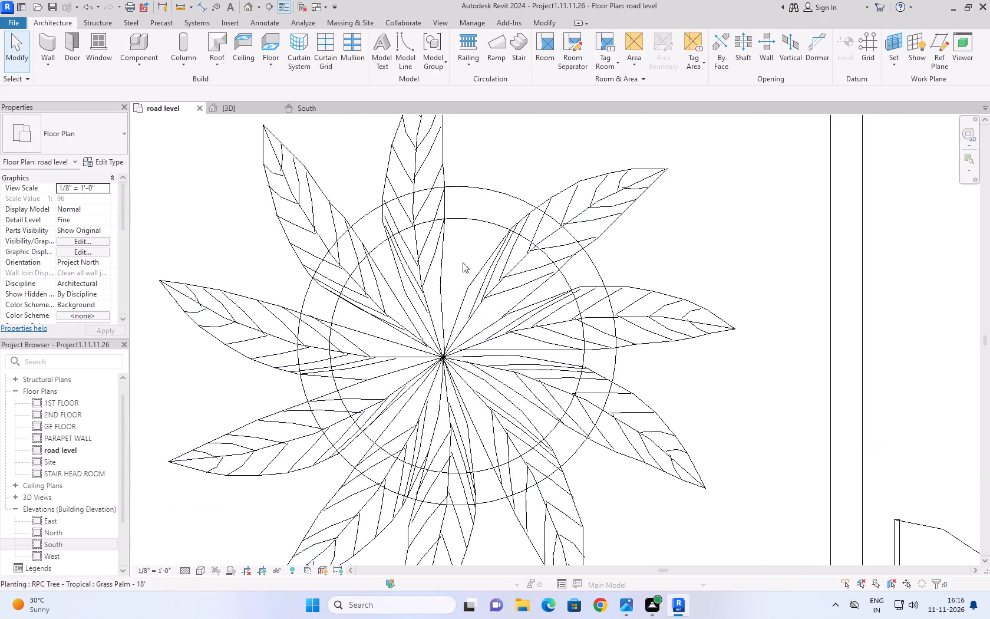
left_click(461, 252)
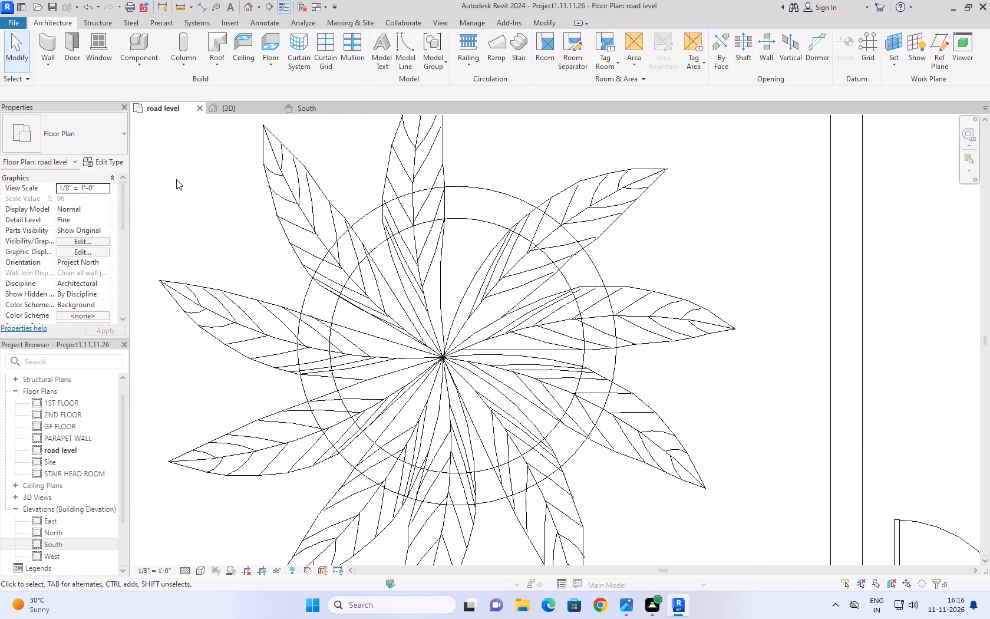
scroll(217, 149, "down", 3)
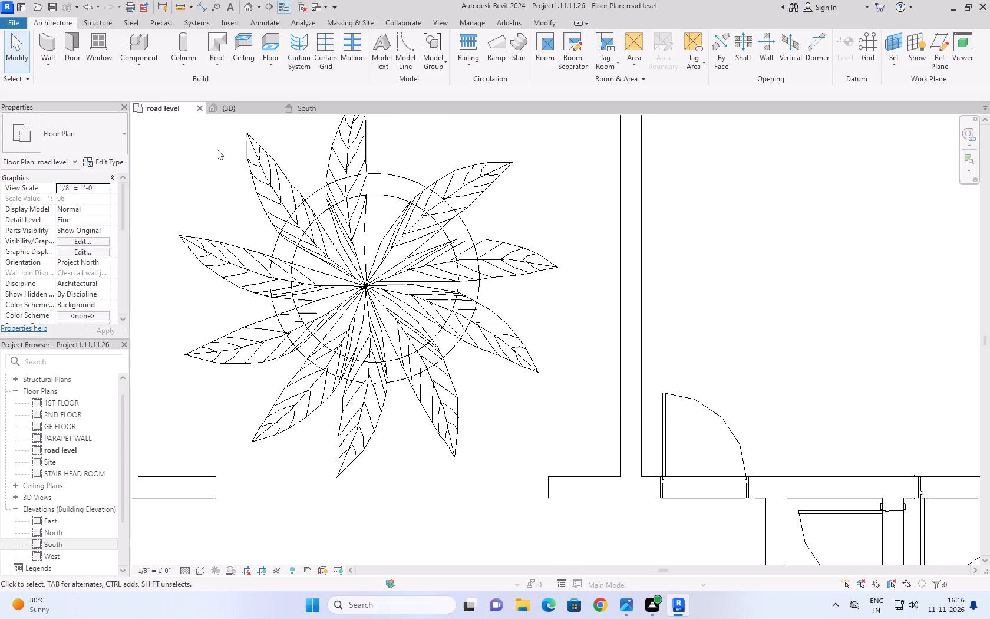
scroll(217, 156, "up", 7)
scroll(217, 156, "down", 5)
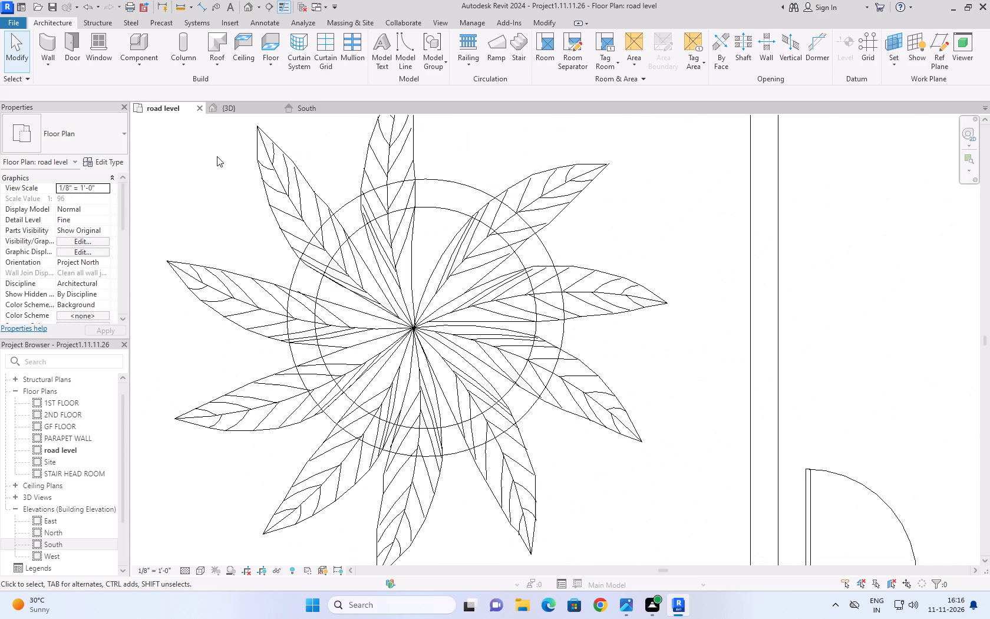
middle_click_drag(217, 156, 254, 246)
scroll(254, 246, "down", 7)
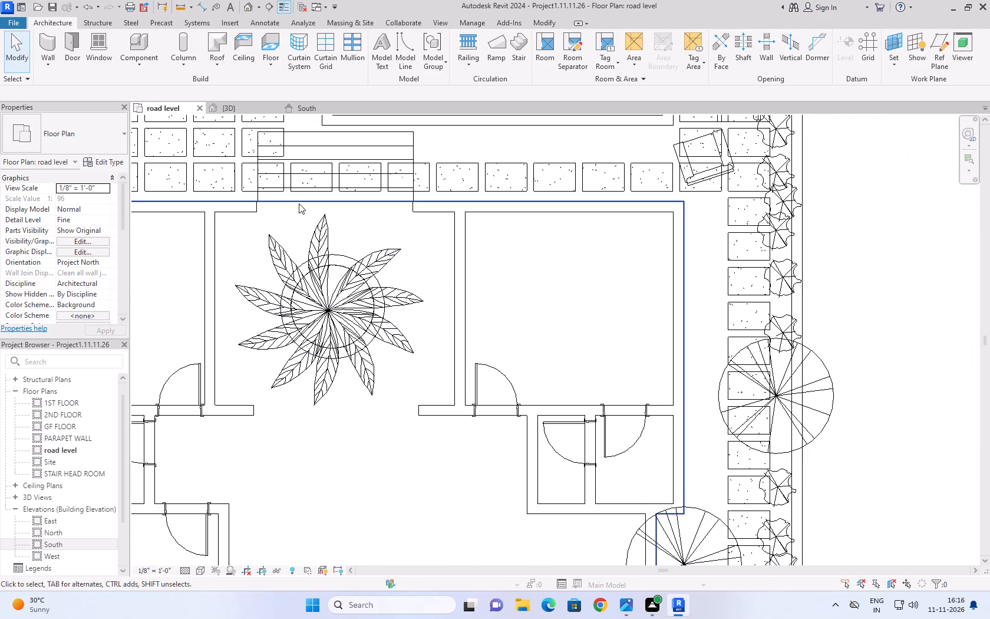
left_click(299, 203)
scroll(381, 248, "down", 1)
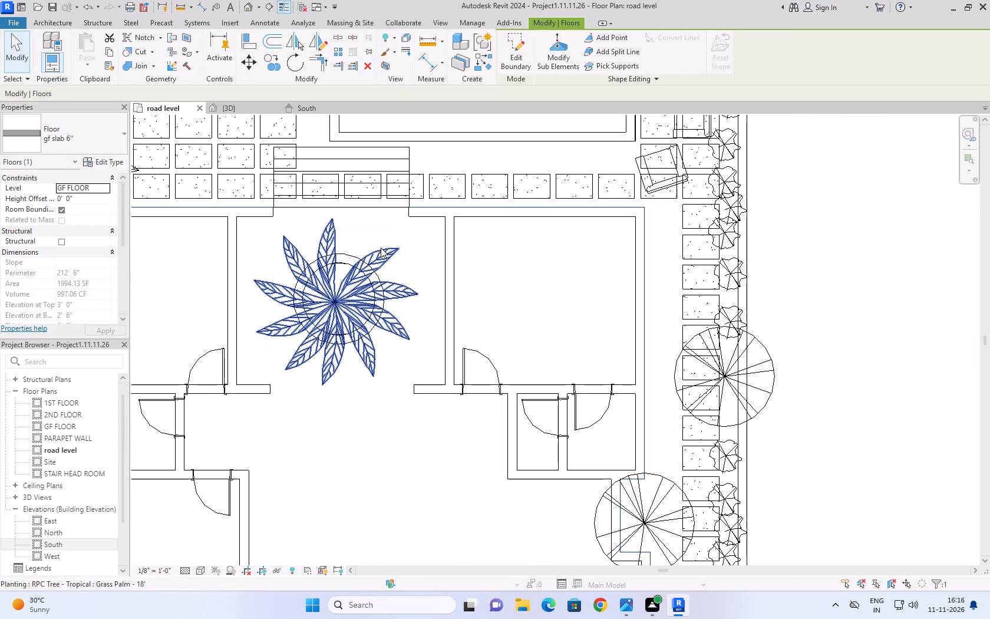
scroll(268, 274, "up", 5)
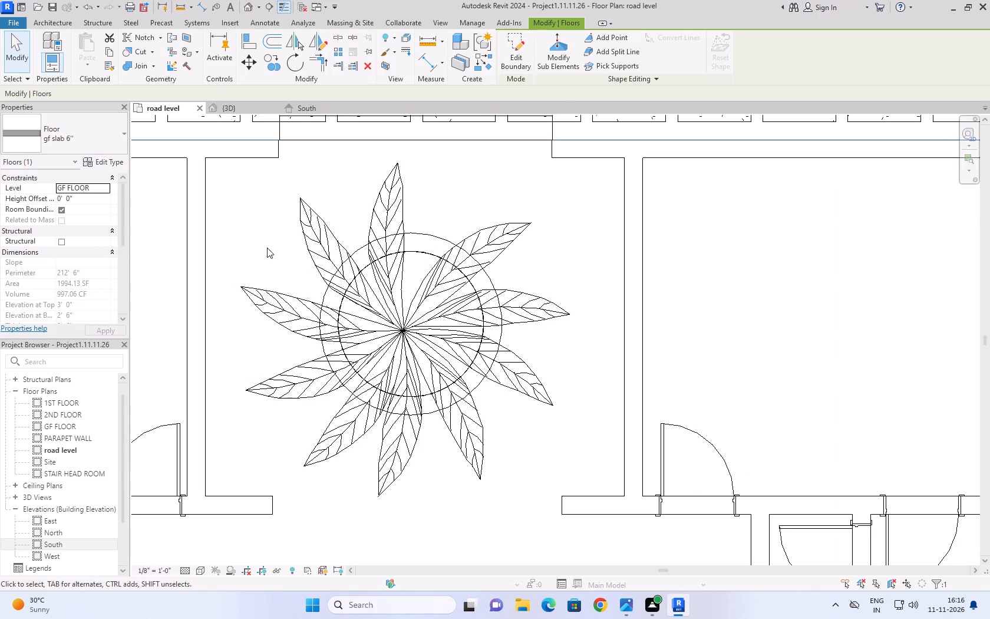
left_click(264, 230)
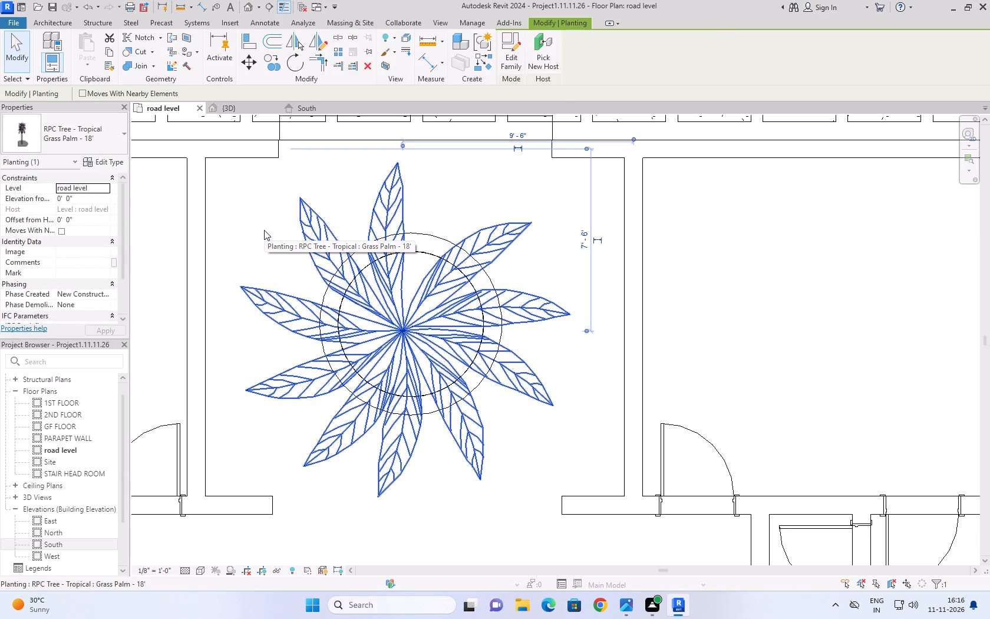
Paint the ground-floor slab face inside the circular courtyard planter with the Earth material.
type("PT")
left_click(449, 274)
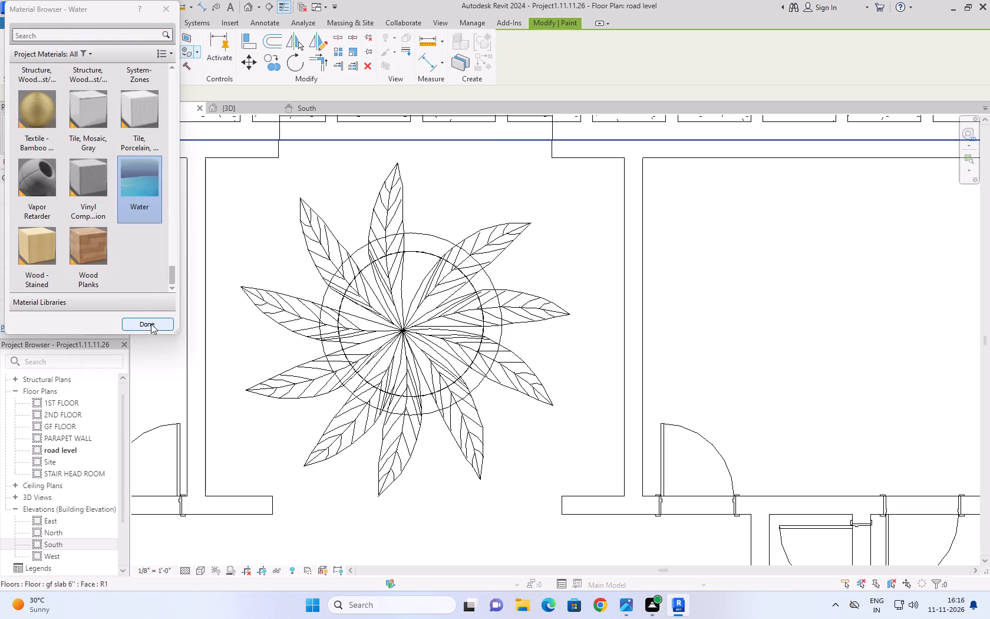
scroll(140, 257, "up", 6)
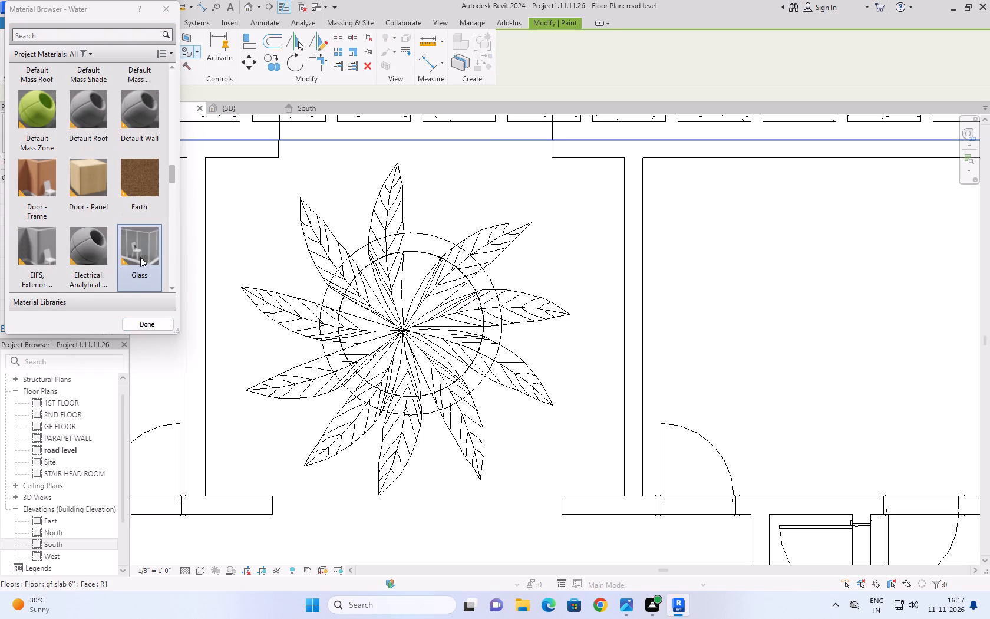
double_click(140, 179)
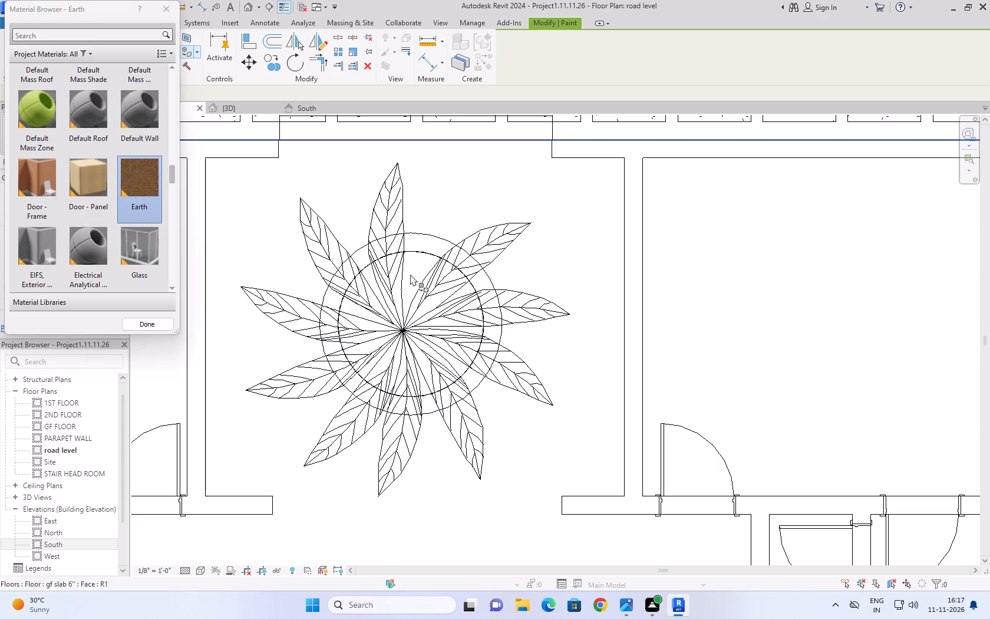
left_click(410, 274)
double_click(414, 265)
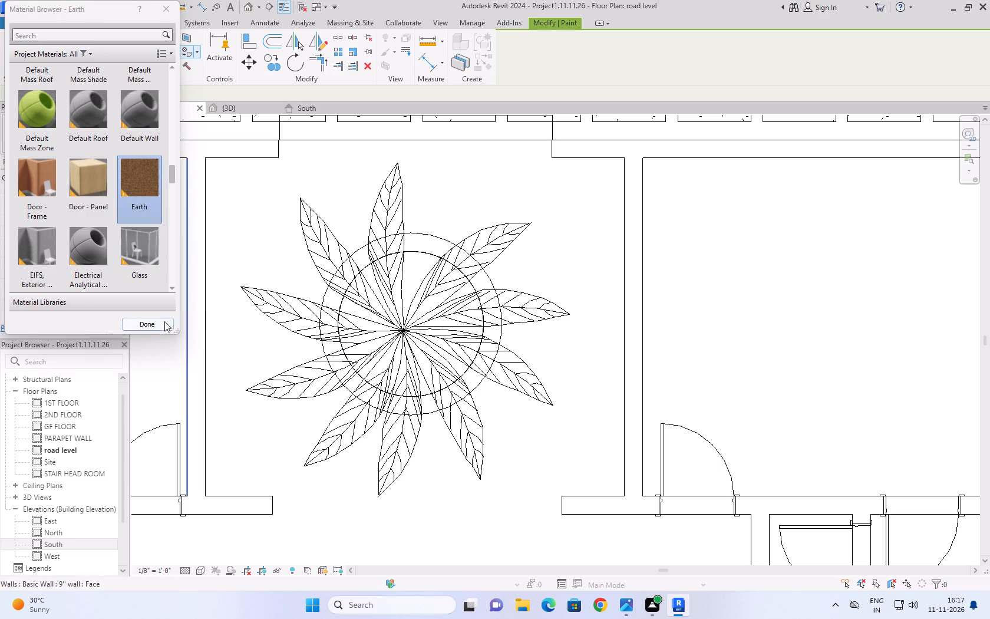
left_click(164, 322)
left_click(419, 275)
triple_click(418, 269)
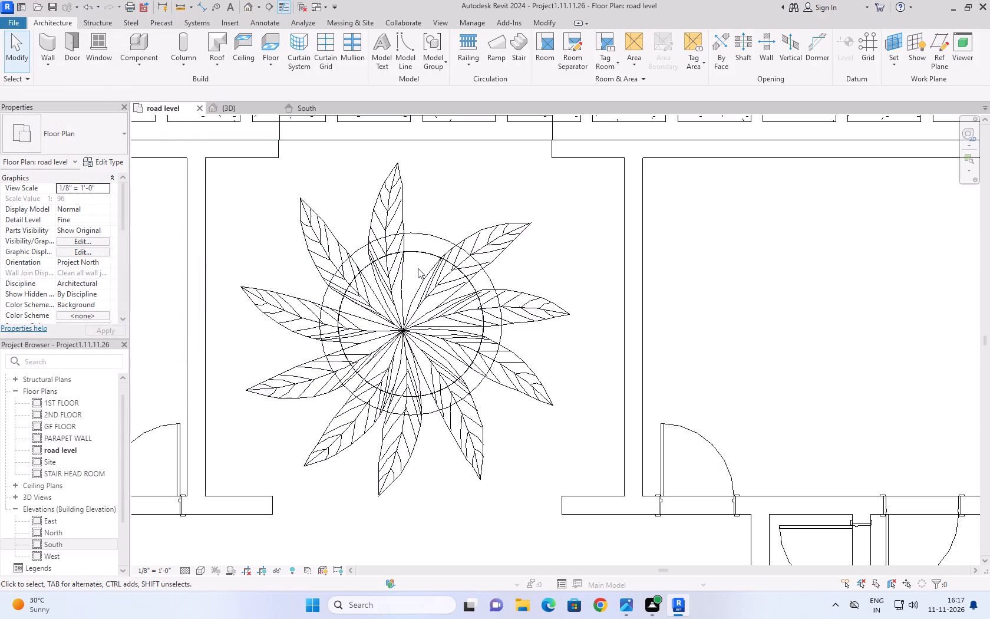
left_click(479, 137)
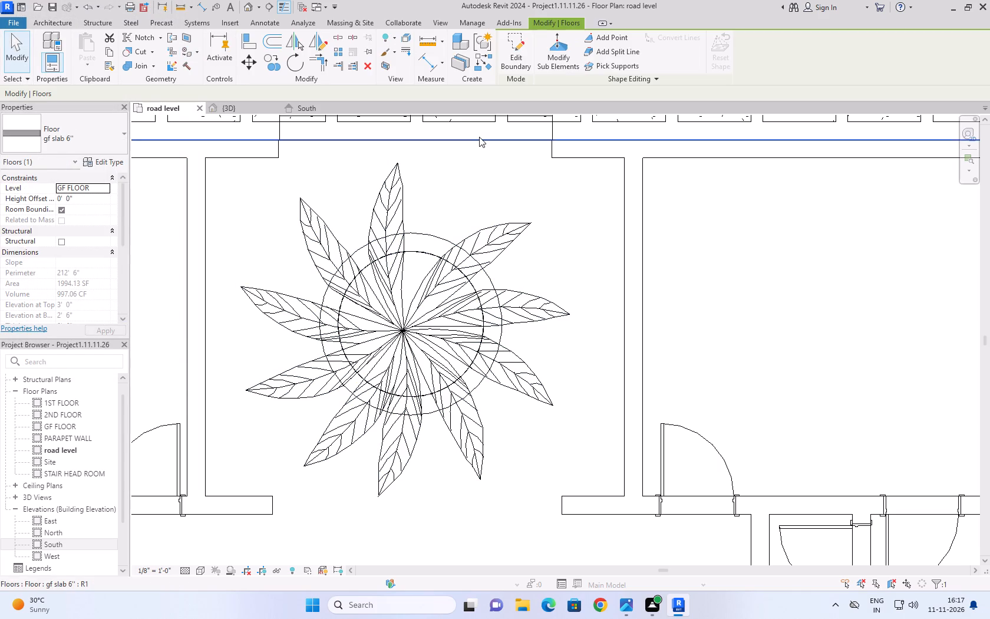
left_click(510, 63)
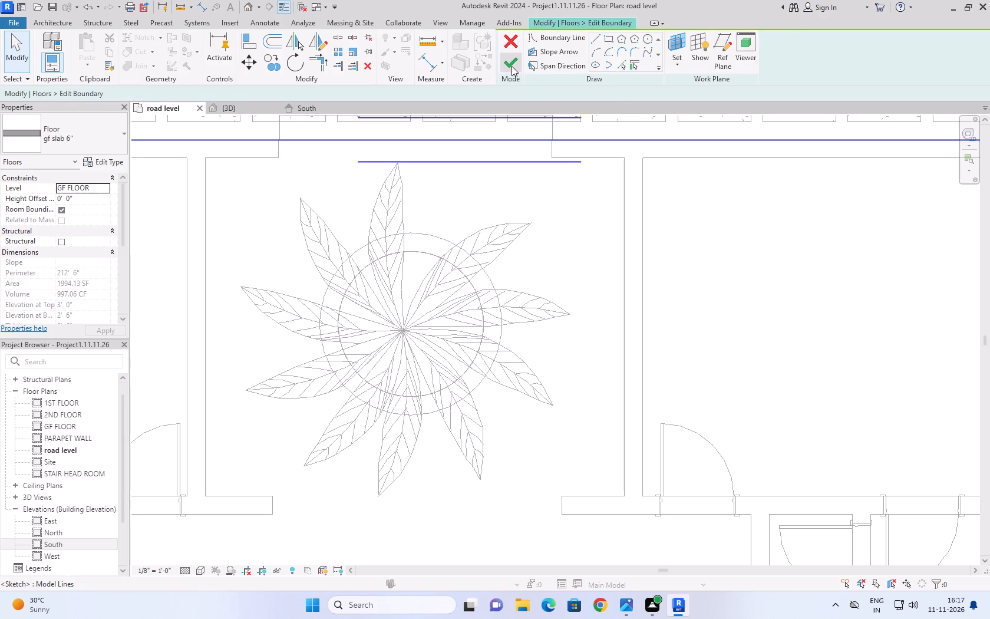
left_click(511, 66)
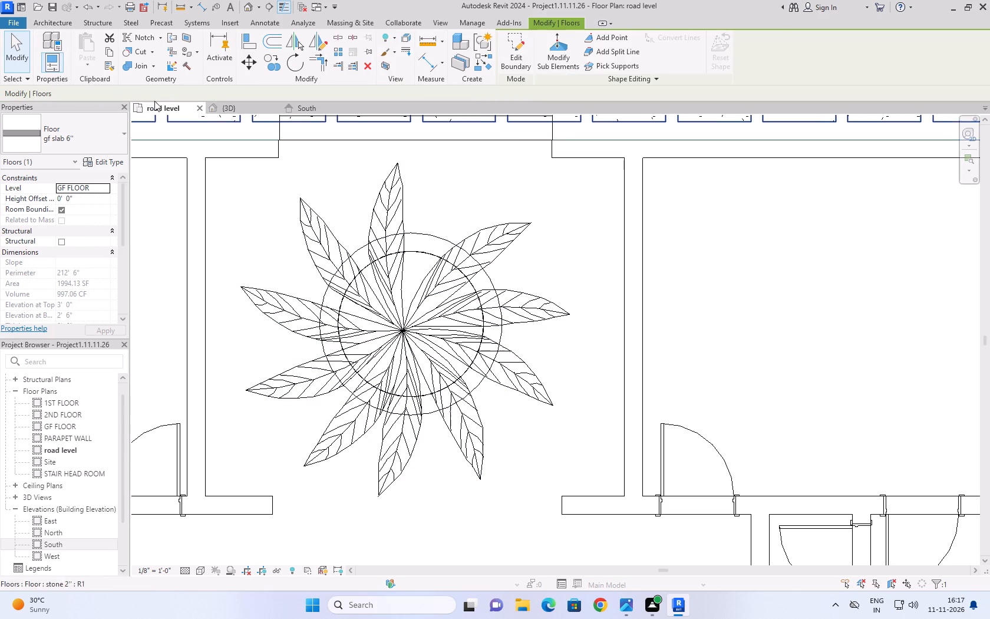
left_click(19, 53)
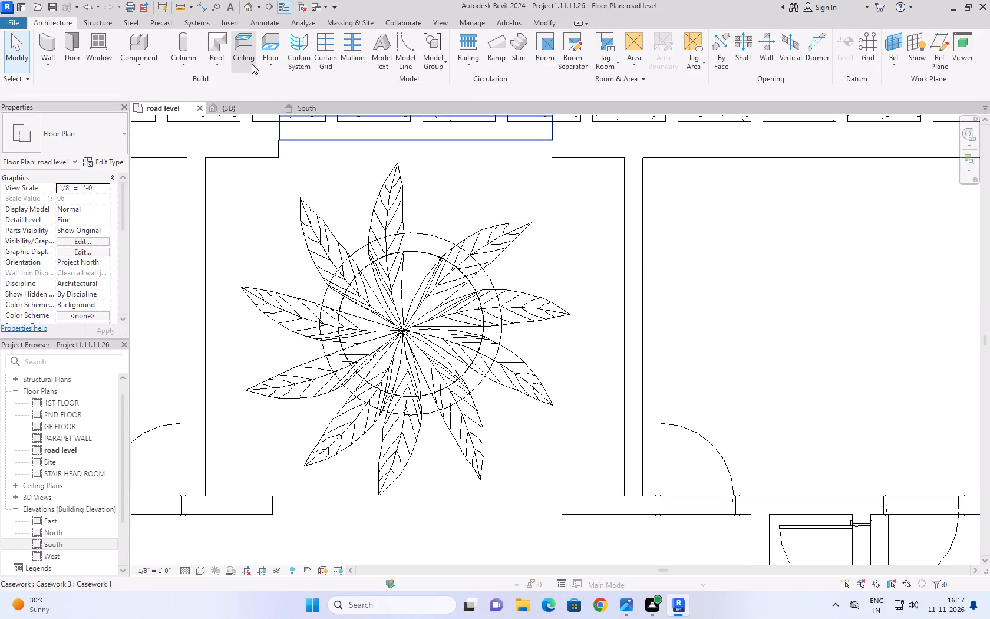
Start a new floor and sketch its boundary as a circle of 3' 0'' radius along the planter wall's inner edge.
left_click(266, 68)
left_click(282, 85)
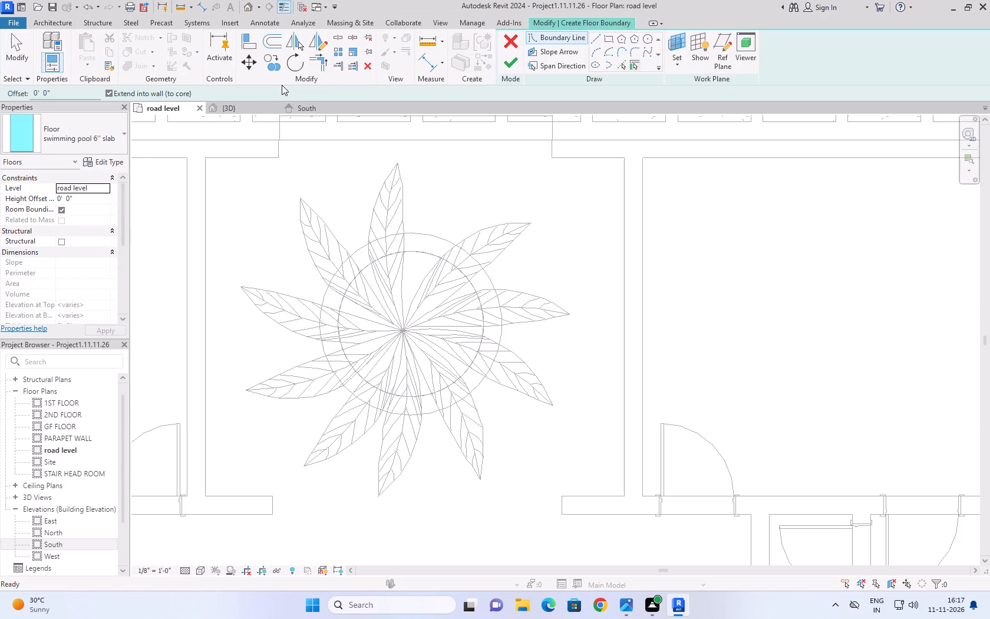
left_click(646, 38)
left_click(402, 328)
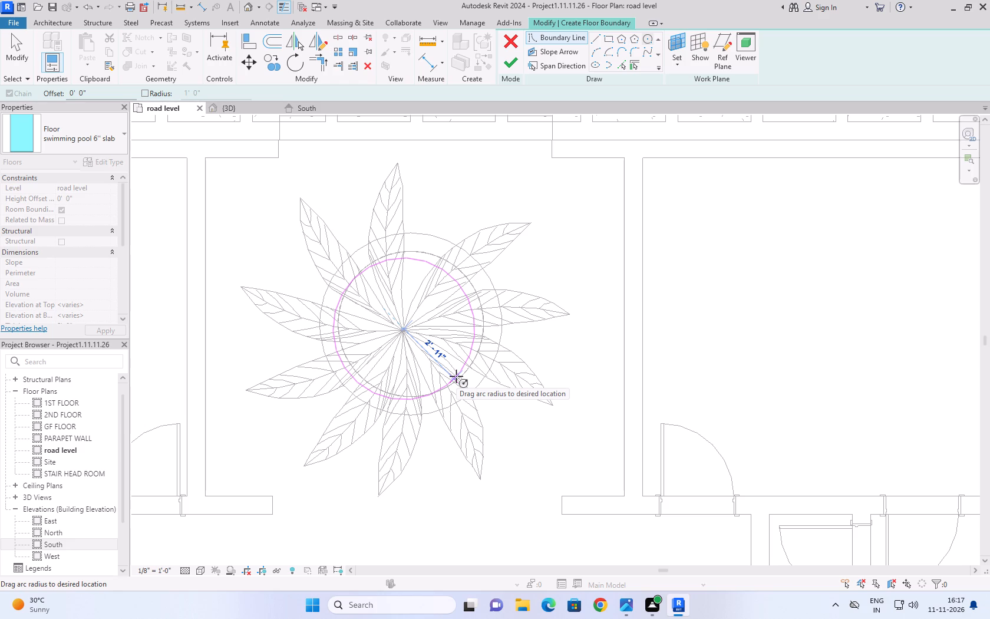
key("Escape")
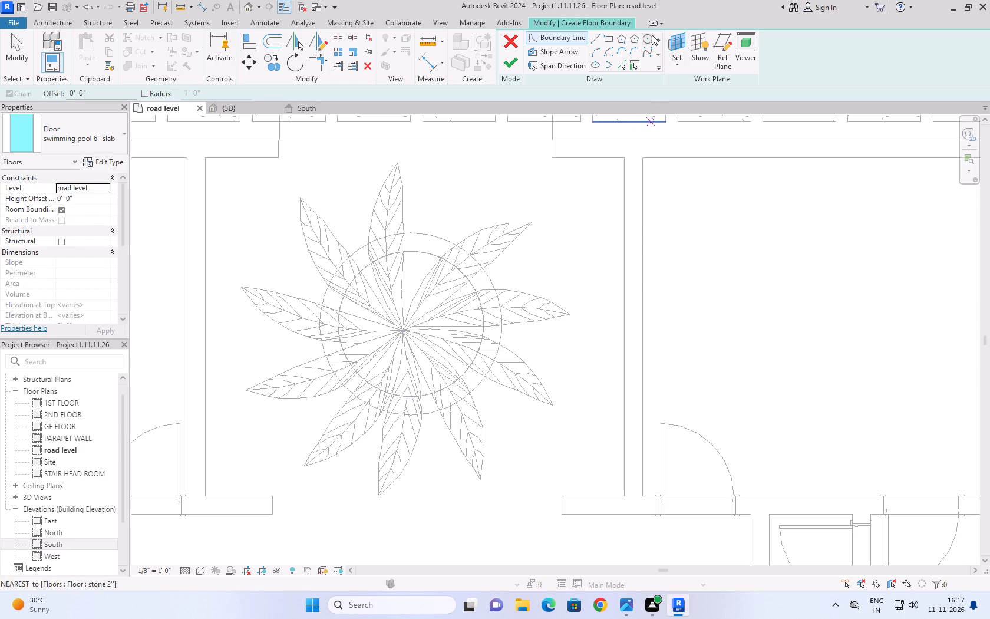
left_click(646, 35)
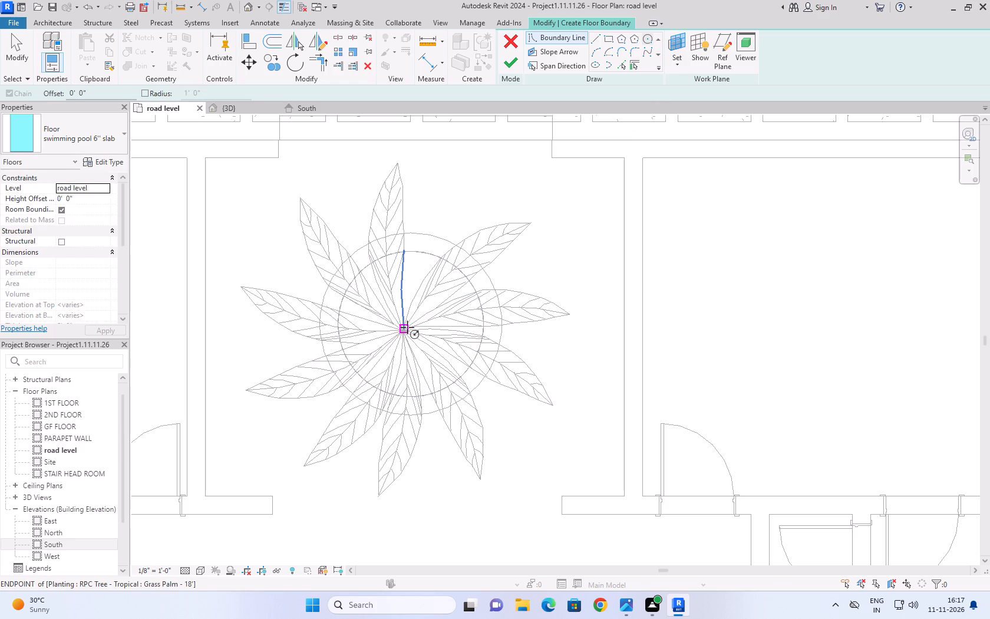
left_click(408, 323)
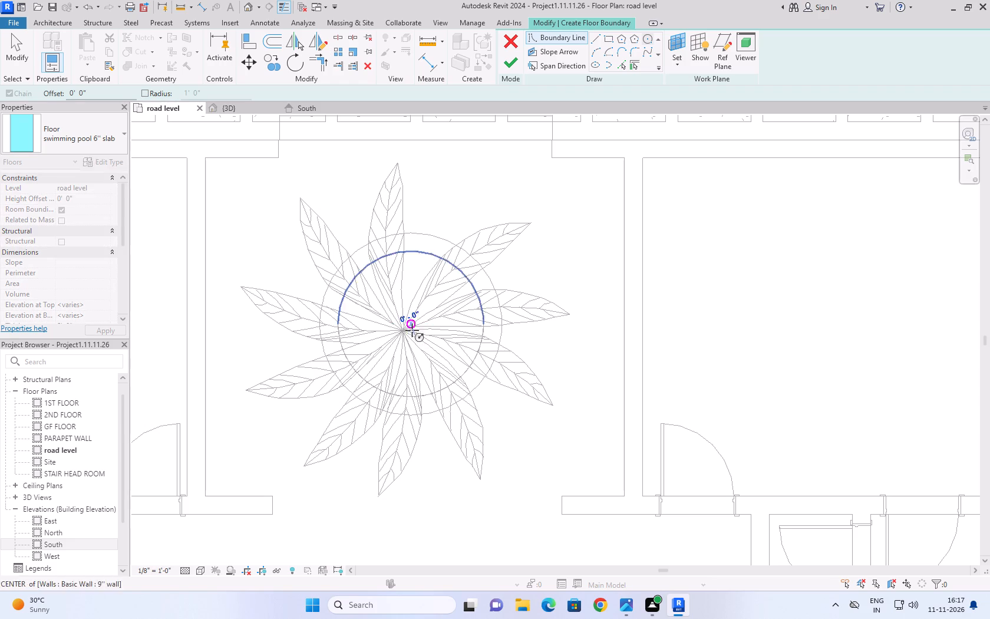
left_click(450, 384)
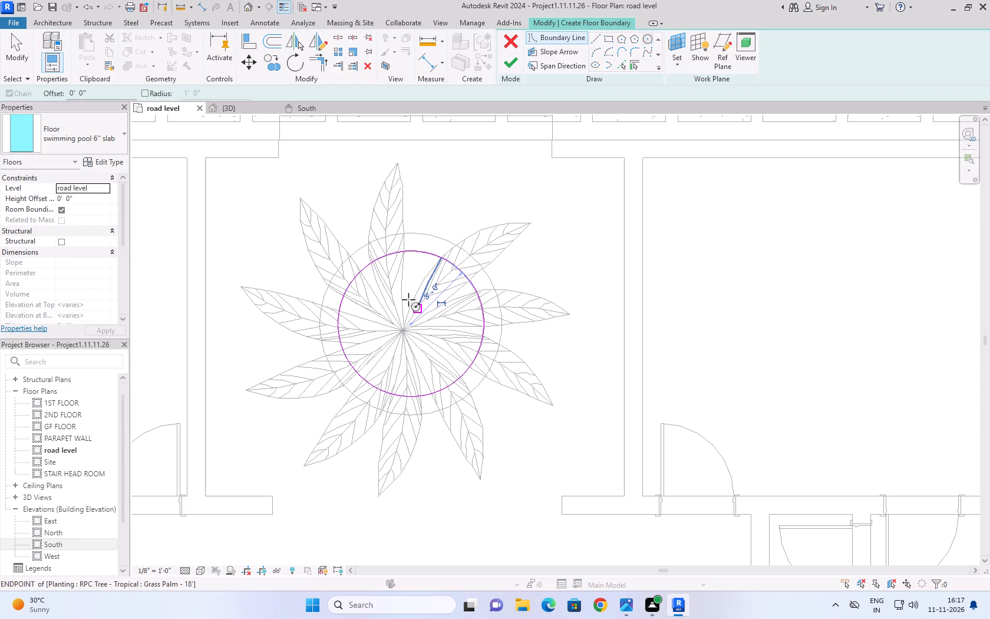
Set the circular floor's height offset to 6'' and its type to gf slab 6'', and finish the floor.
left_click(97, 199)
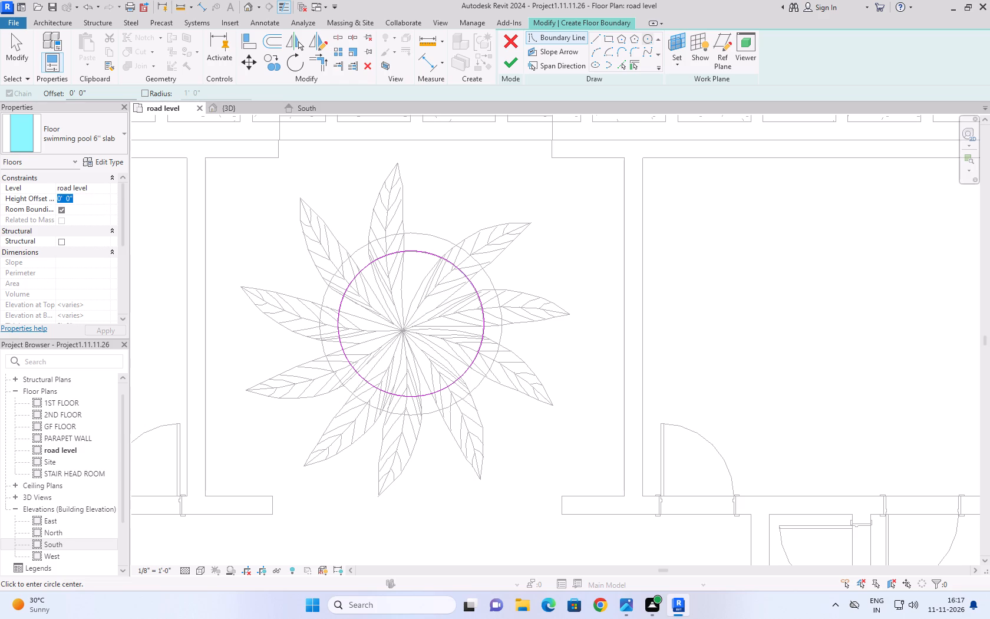
key("6")
type("''")
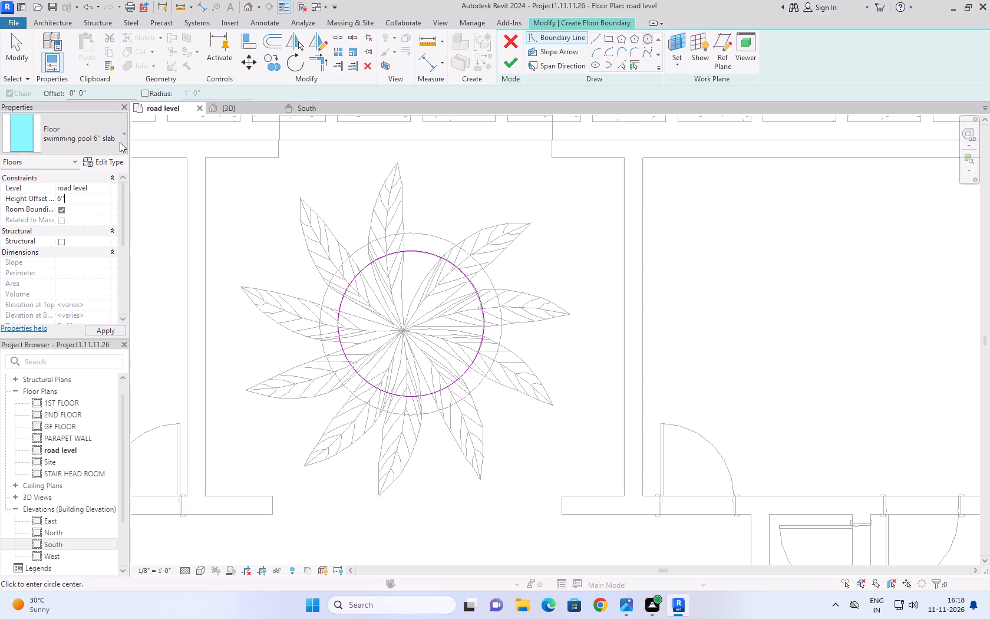
left_click(120, 142)
left_click(115, 139)
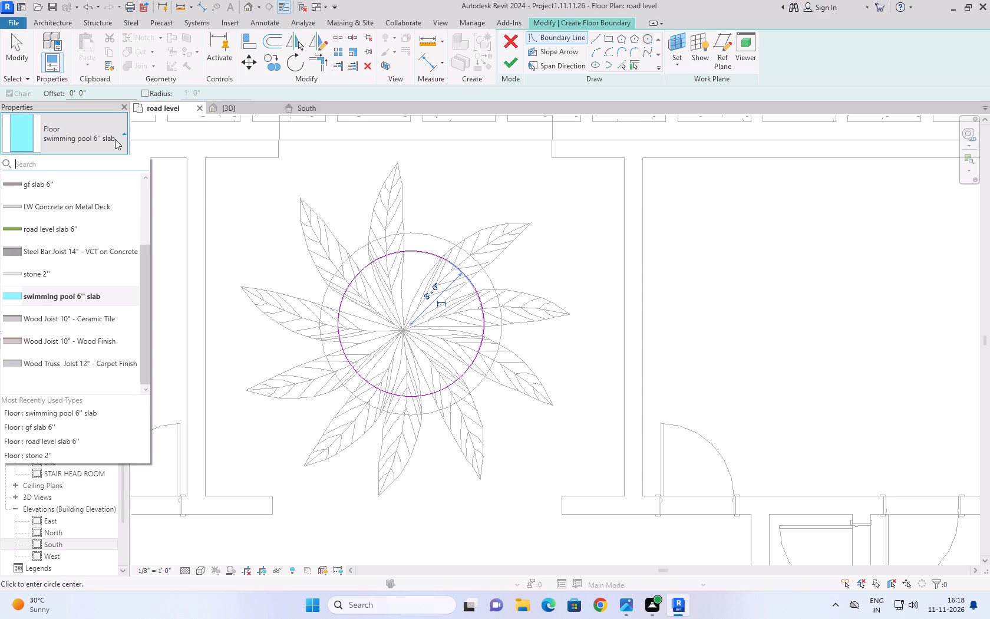
left_click(99, 134)
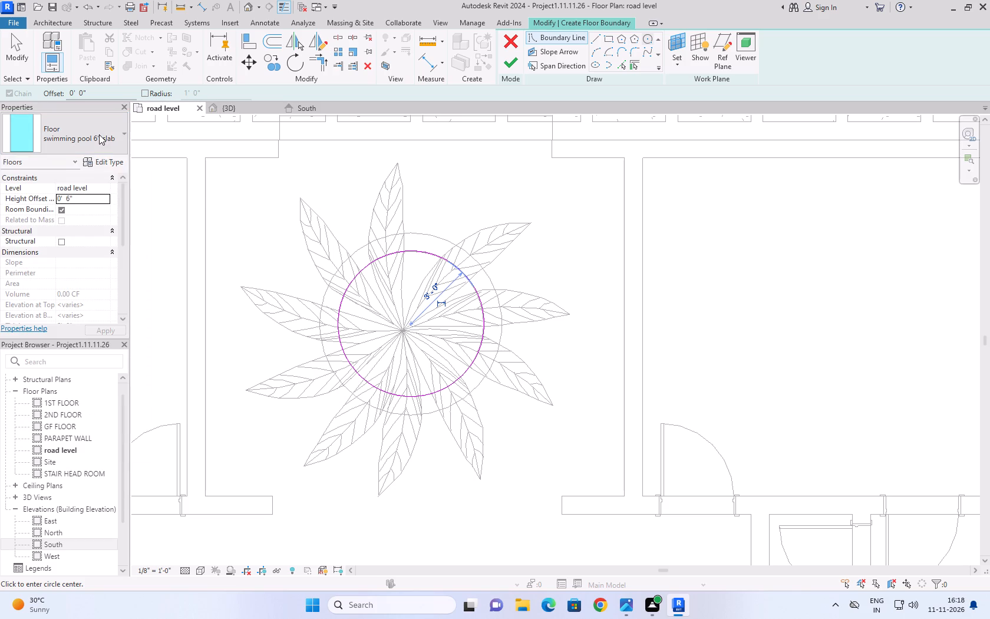
left_click(105, 160)
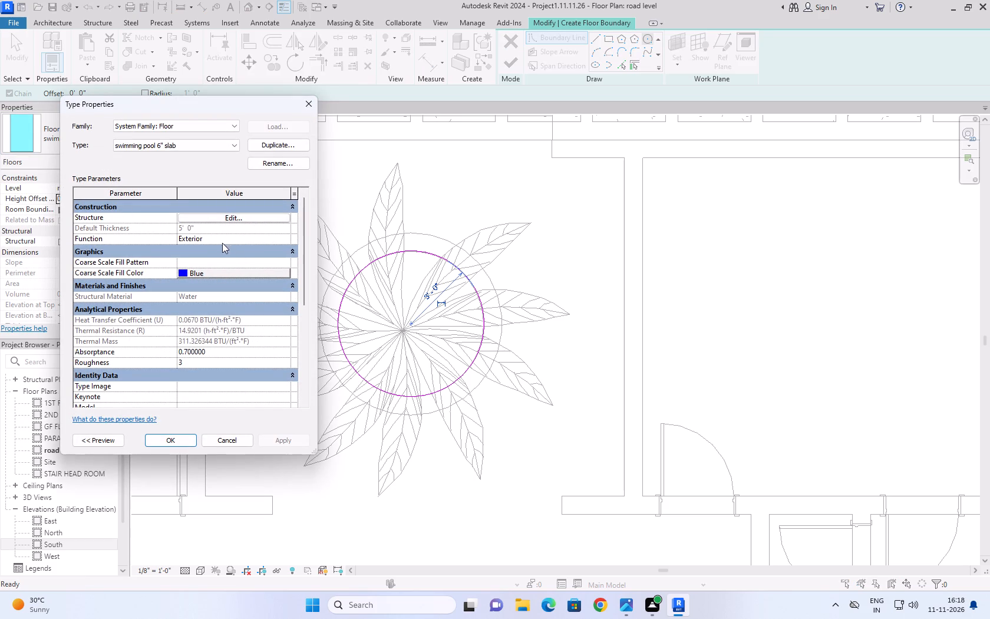
left_click(303, 110)
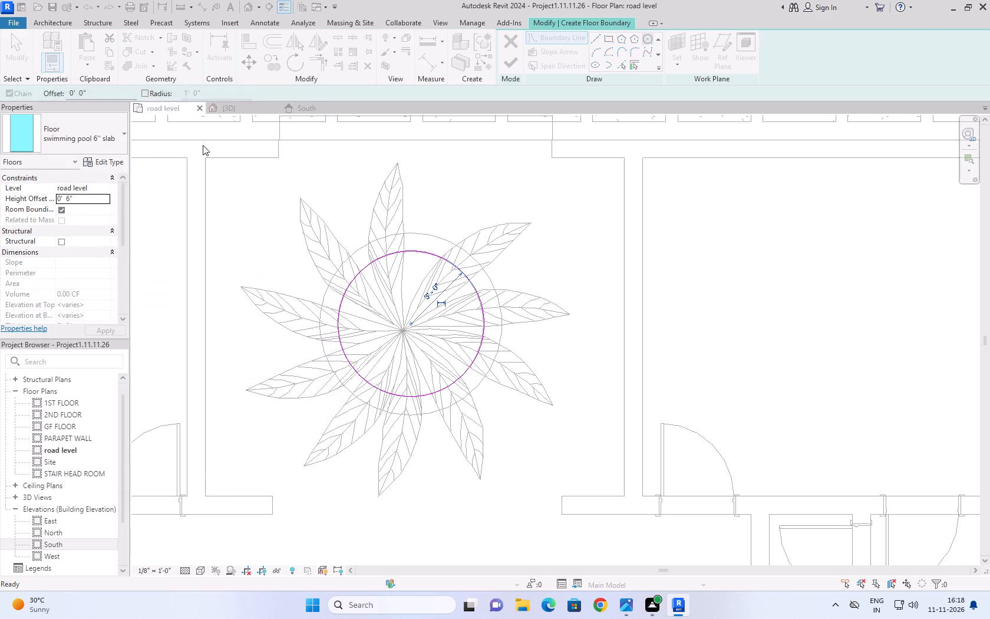
left_click(107, 135)
scroll(58, 361, "down", 5)
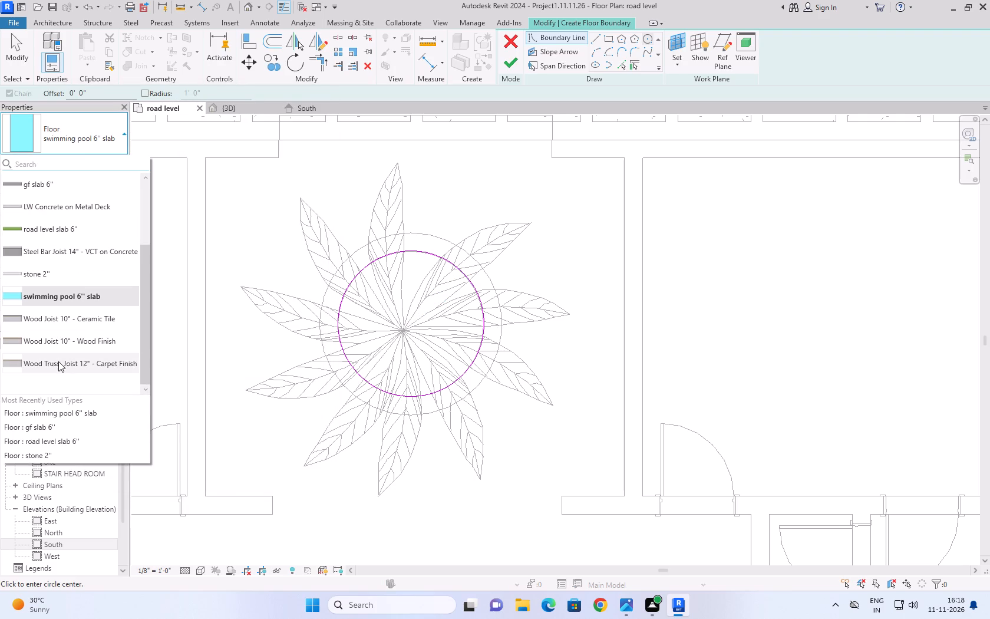
left_click(66, 430)
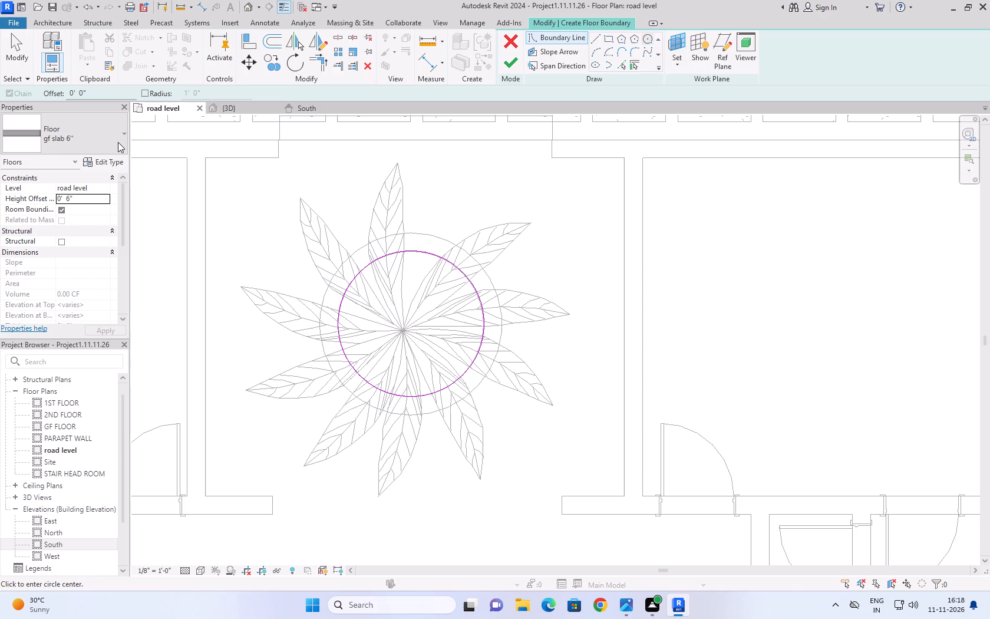
left_click(513, 61)
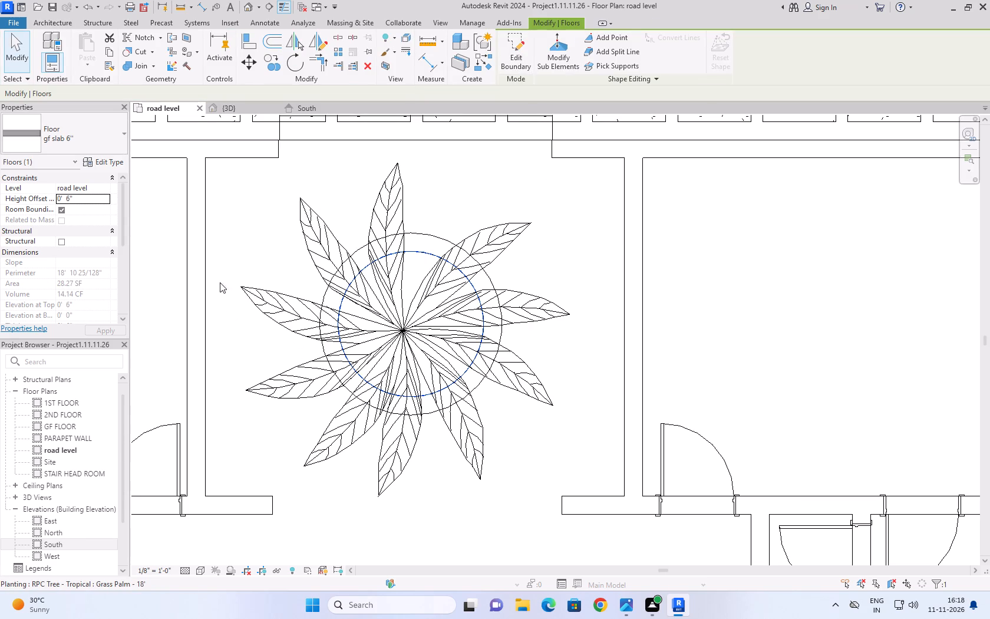
Paint the new circular floor inside the courtyard planter with the Earth material in the plan view.
type("PT")
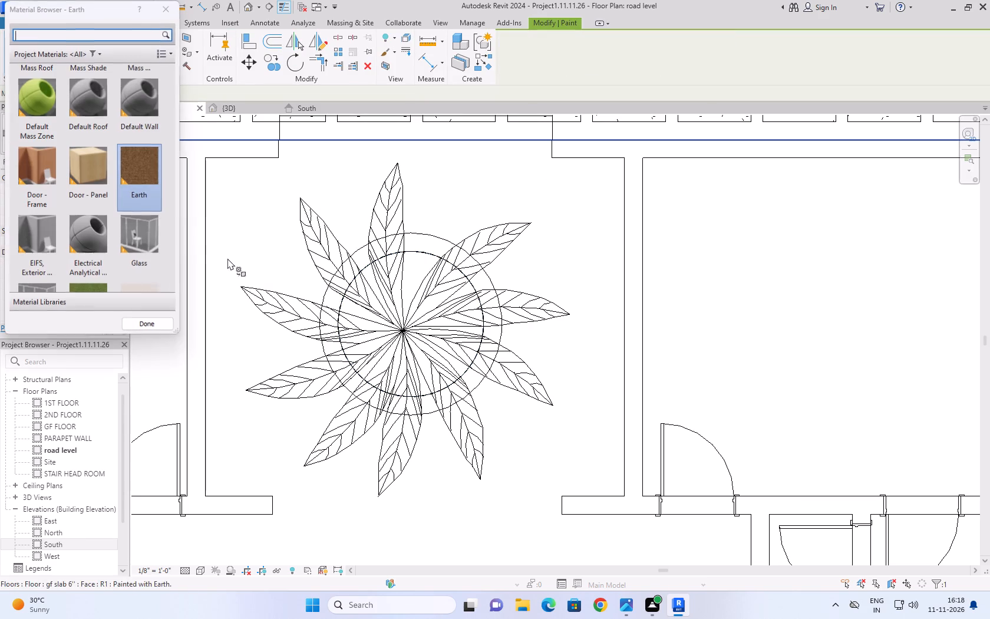
double_click(154, 181)
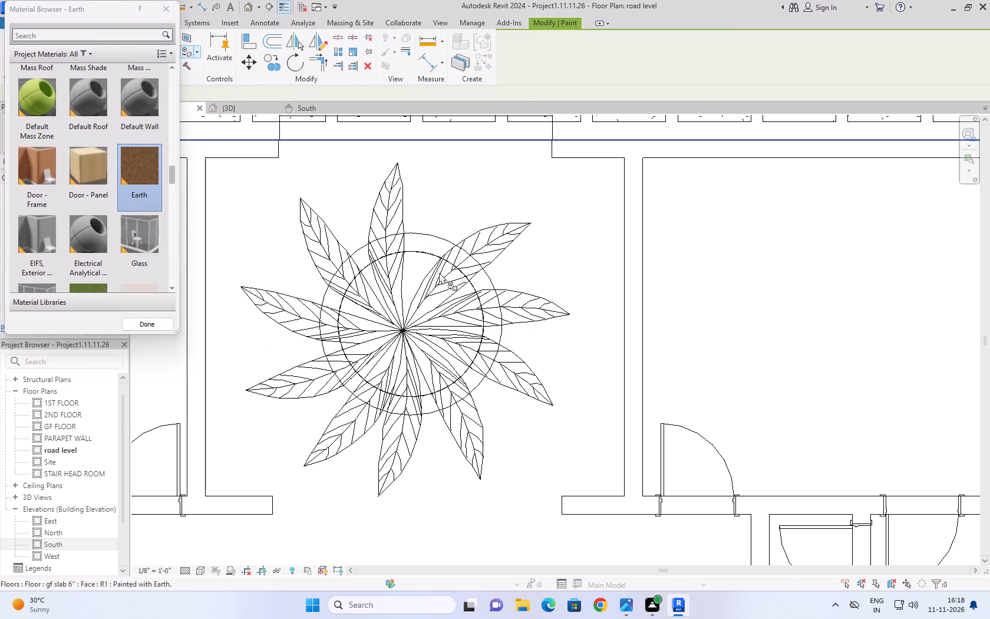
left_click(406, 295)
double_click(408, 288)
left_click(410, 279)
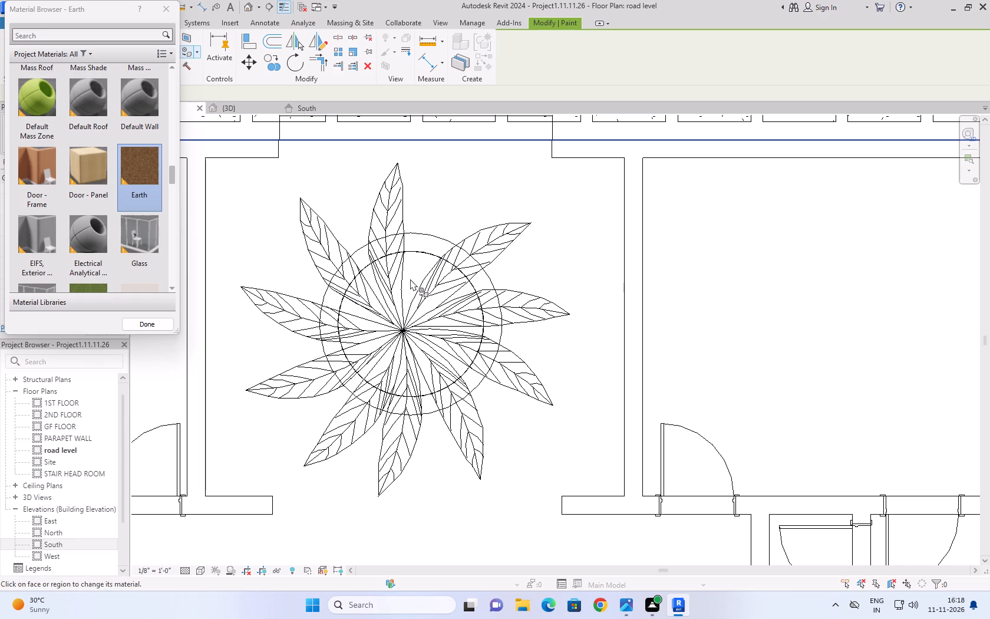
left_click(162, 327)
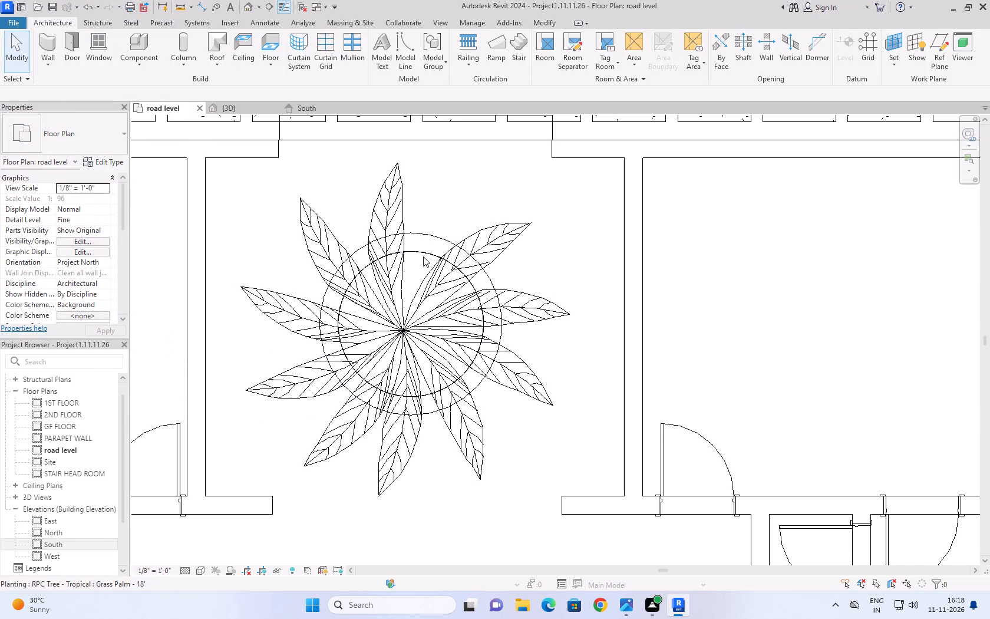
left_click(28, 47)
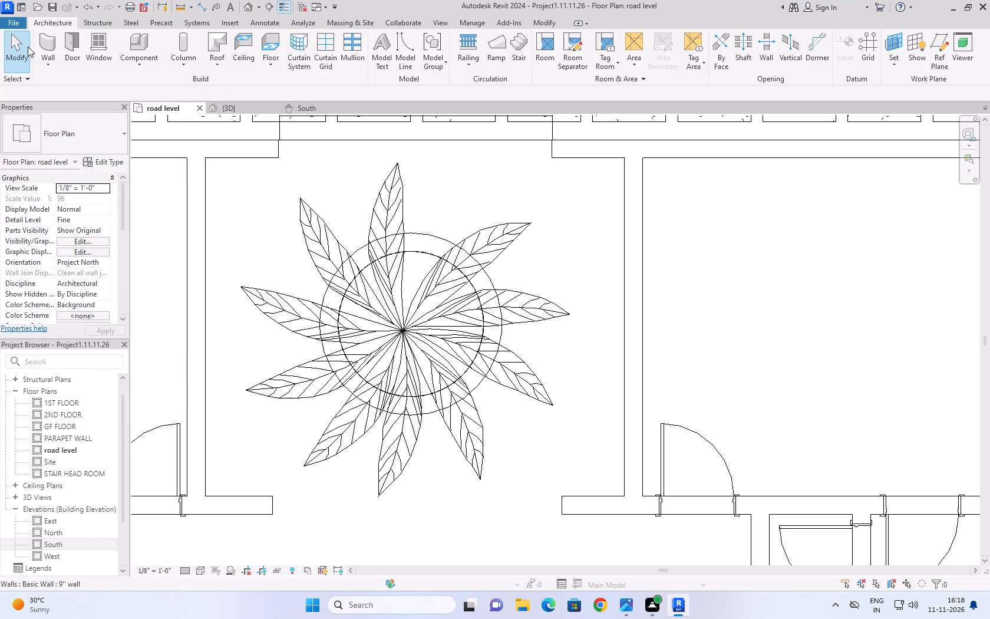
Switch to the 3D view and examine the courtyard planter and the house from above and from the front.
left_click(254, 104)
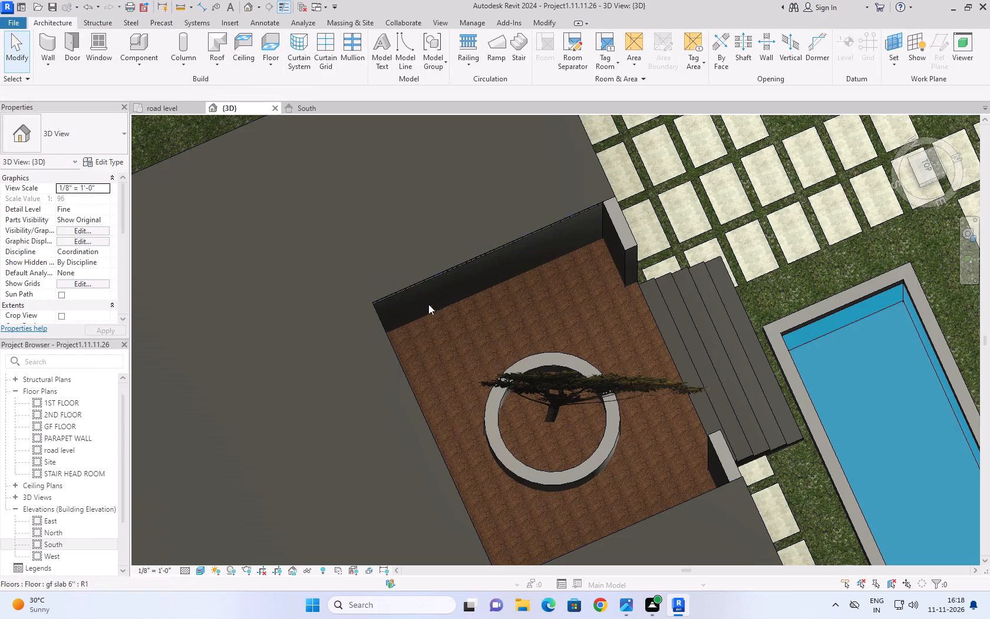
scroll(570, 442, "up", 2)
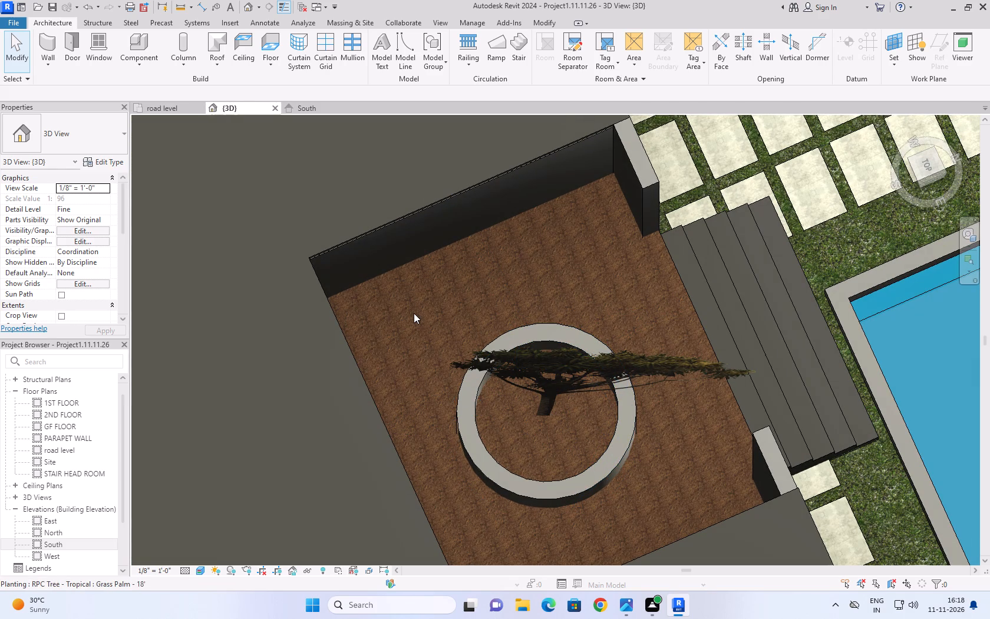
scroll(437, 302, "down", 13)
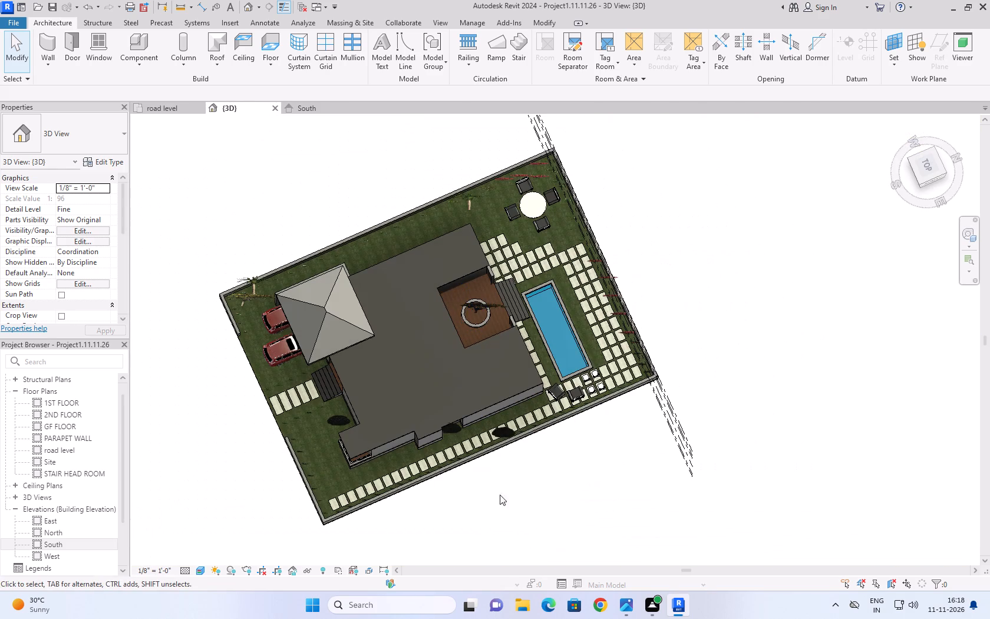
middle_click_drag(531, 480, 625, 176, "shift")
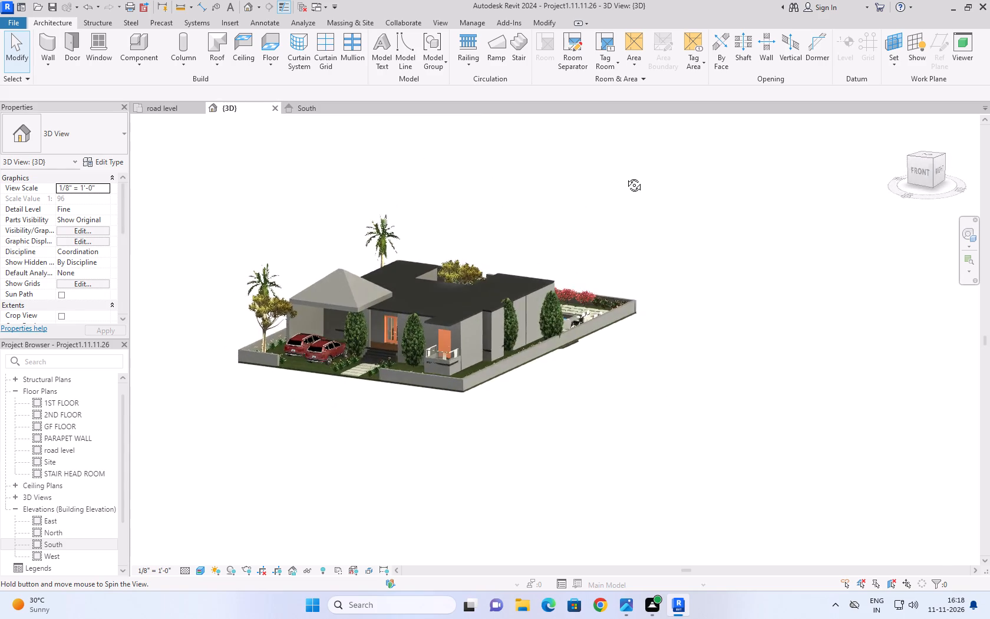
middle_click_drag(625, 176, 502, 490, "shift")
scroll(484, 348, "up", 11)
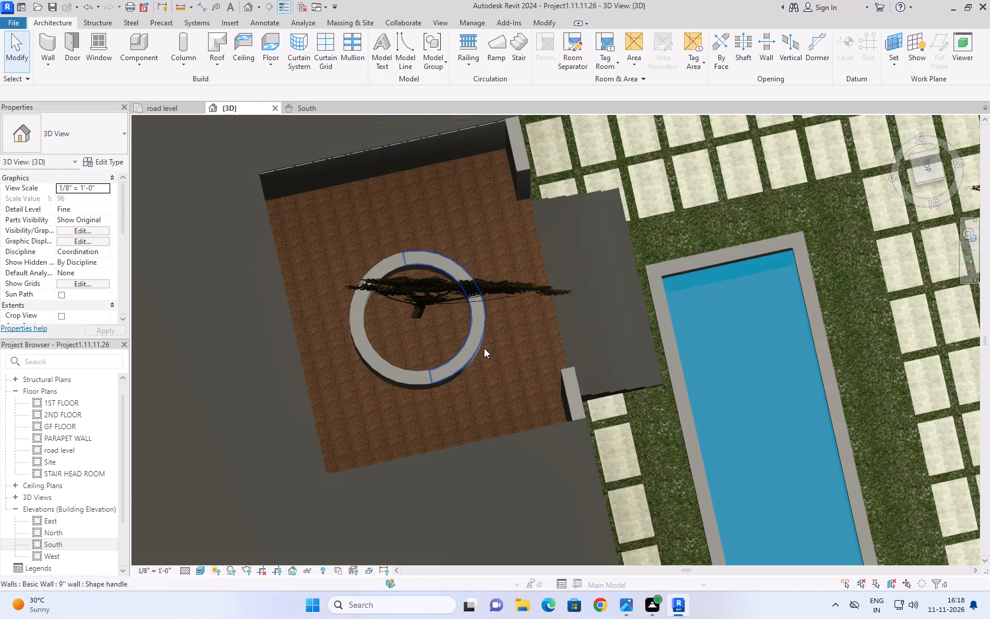
Change the structure layer material of the gf slab 6'' floor type to Concrete, Cast-in-Place gray.
left_click(532, 217)
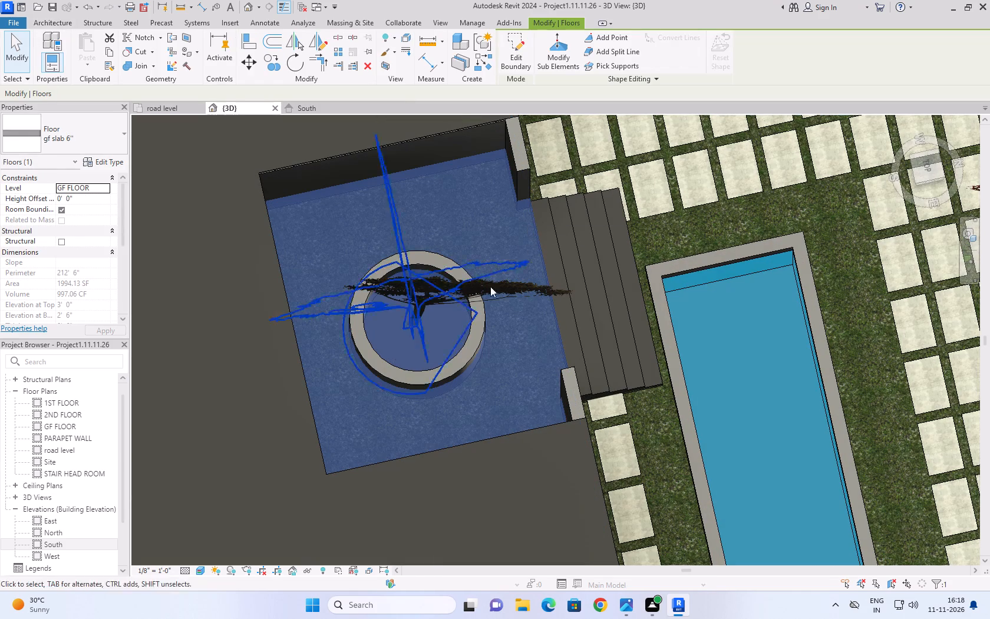
left_click(94, 158)
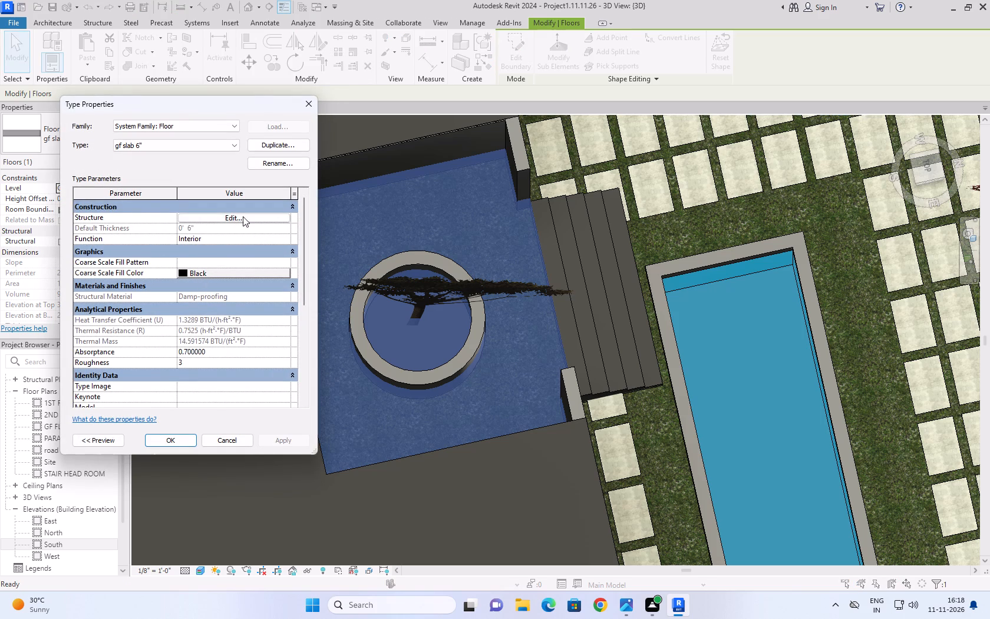
left_click(243, 216)
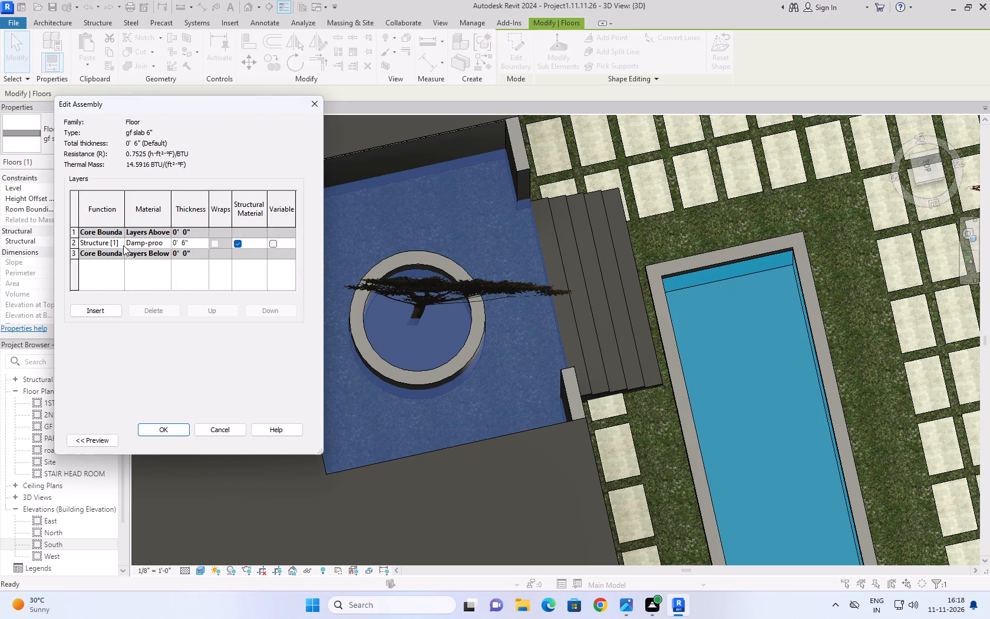
left_click(167, 243)
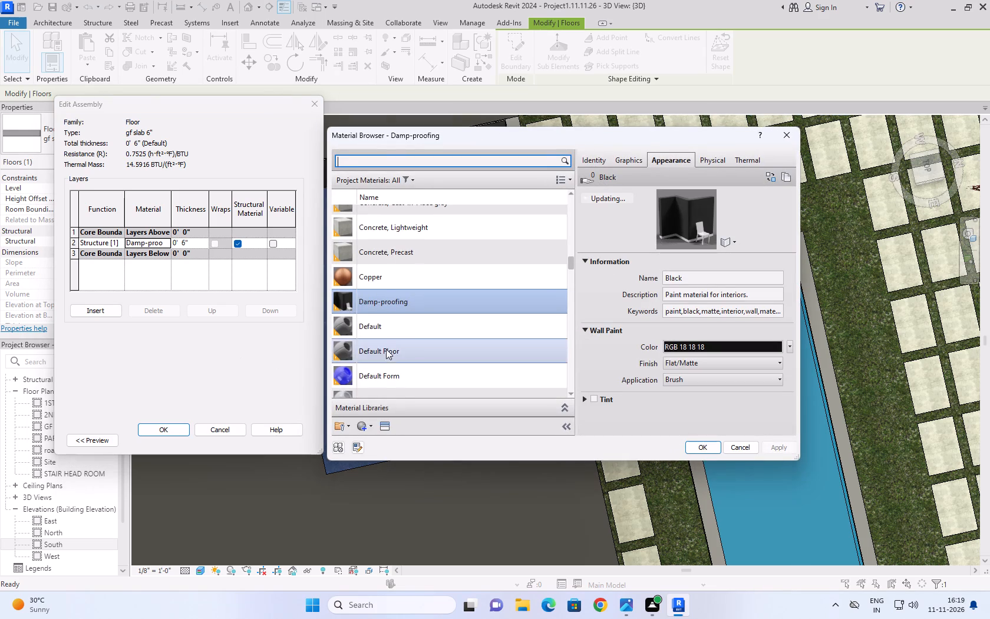
scroll(412, 338, "down", 10)
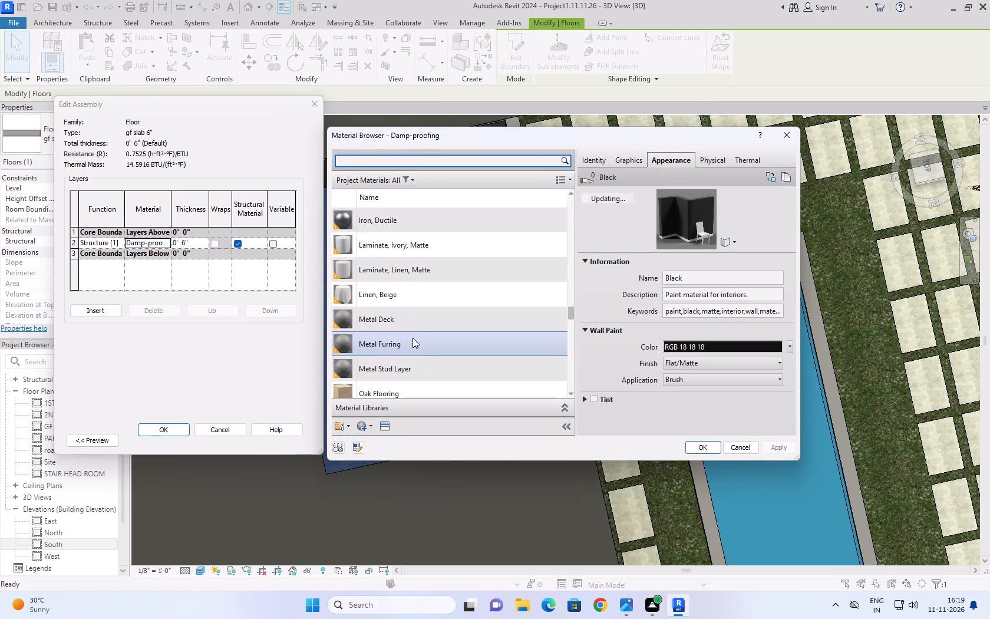
scroll(412, 338, "up", 7)
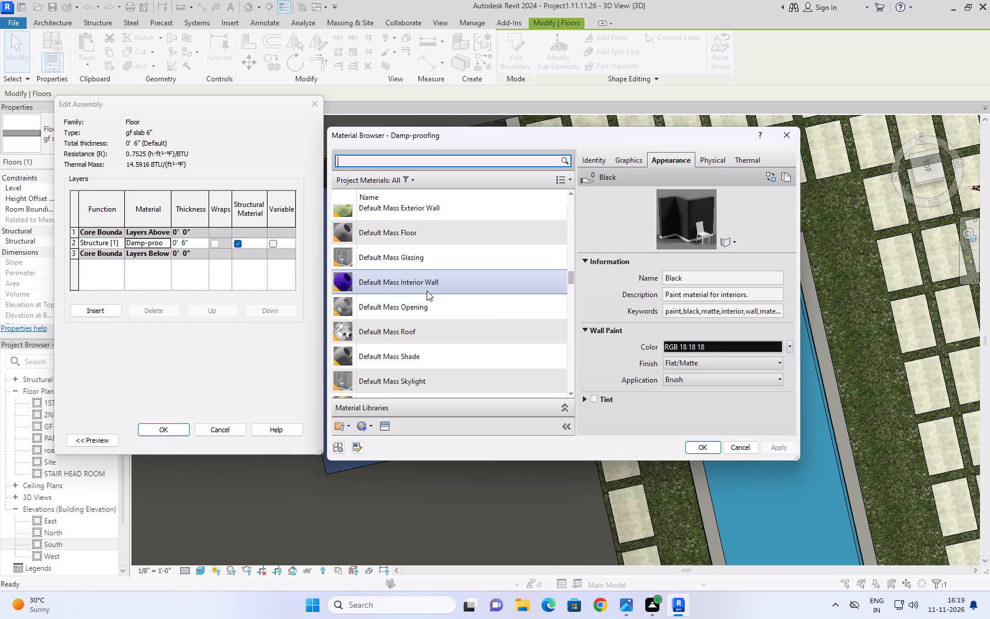
type("CAST")
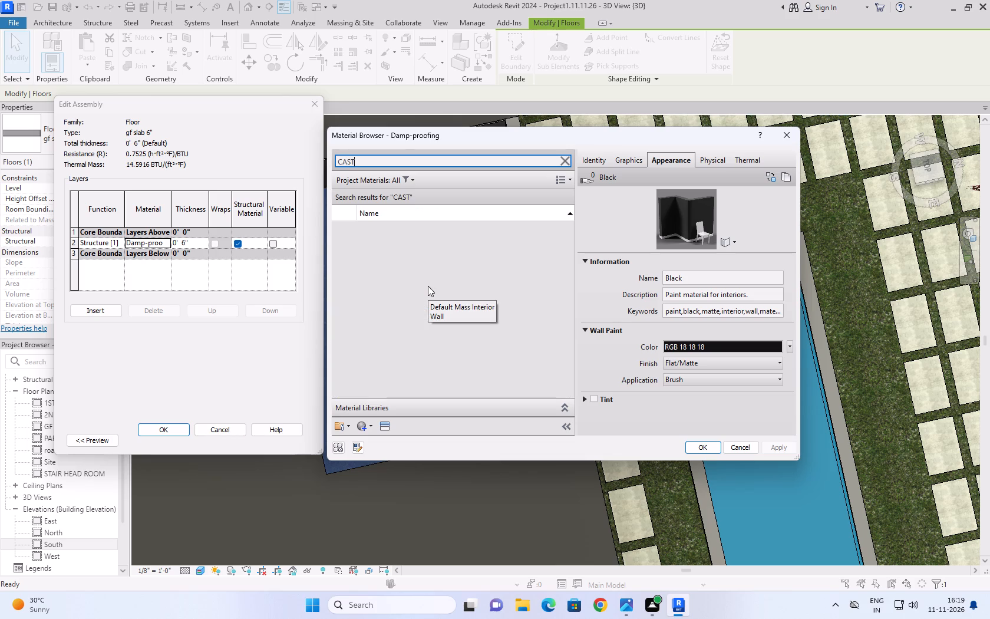
left_click(409, 228)
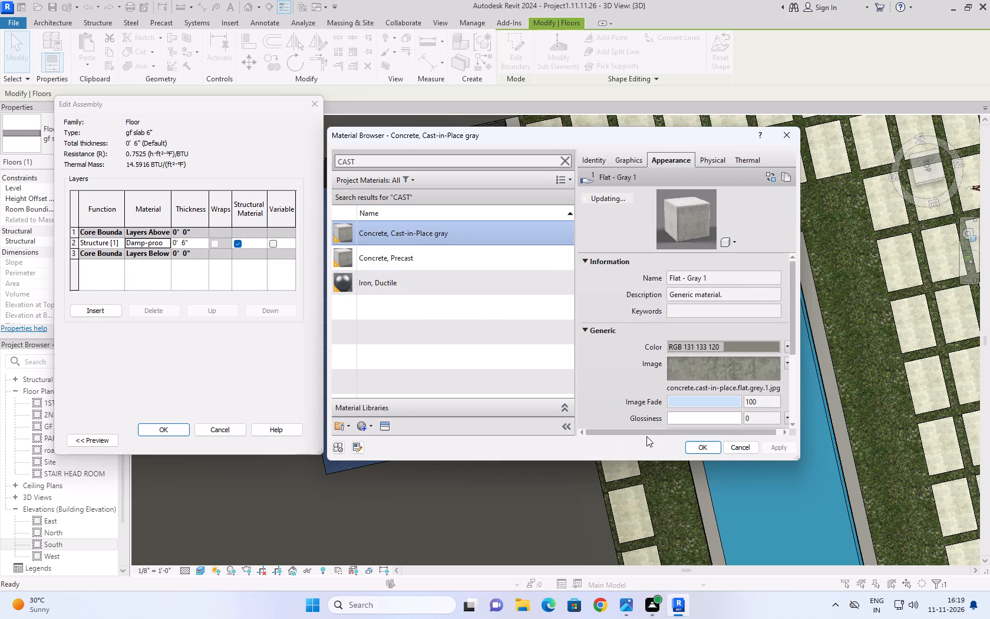
left_click(696, 451)
left_click(167, 430)
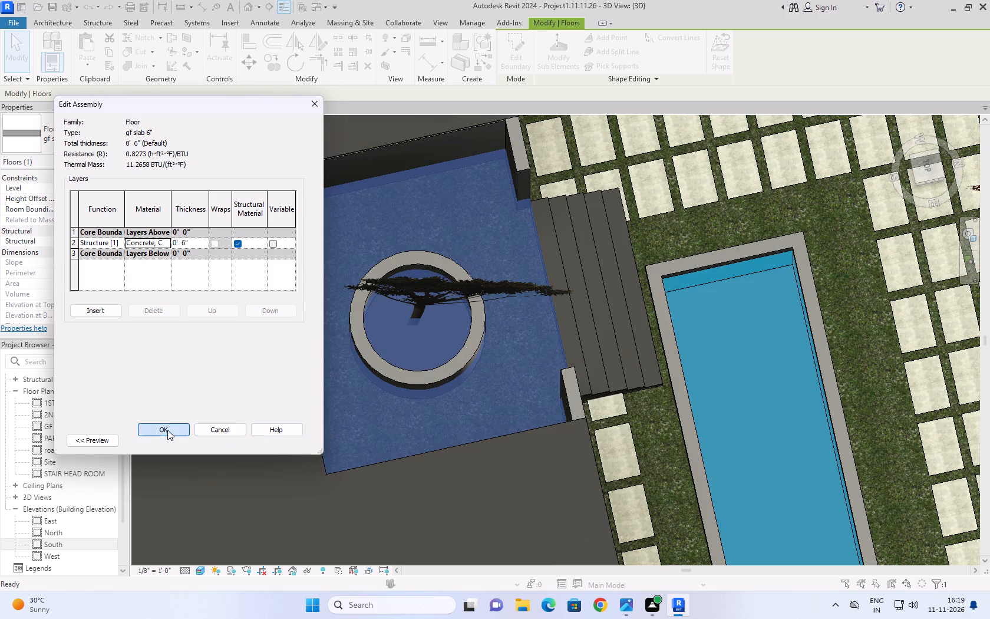
left_click(275, 434)
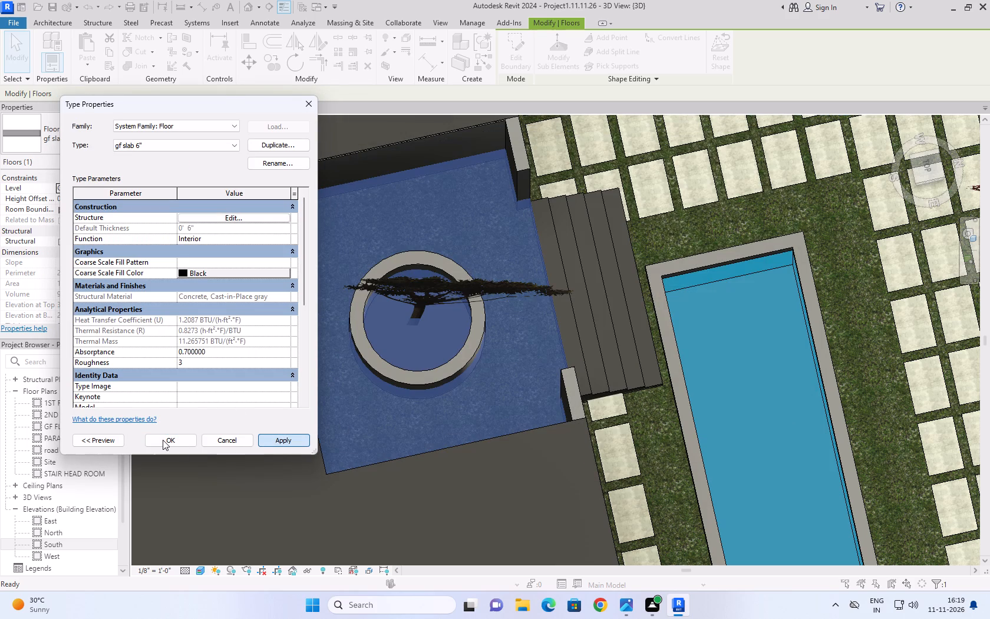
left_click(163, 440)
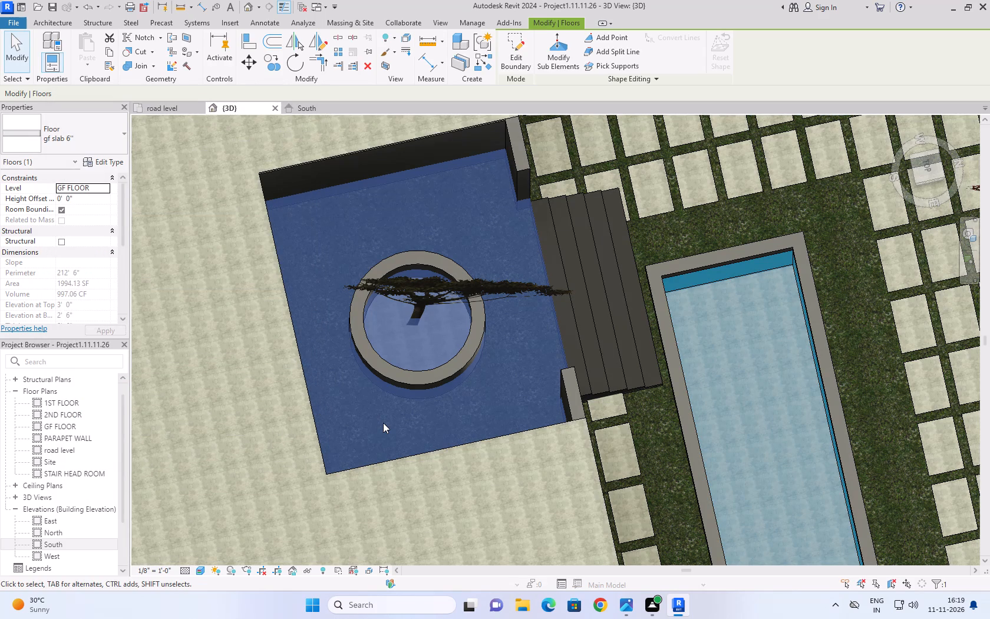
left_click(273, 435)
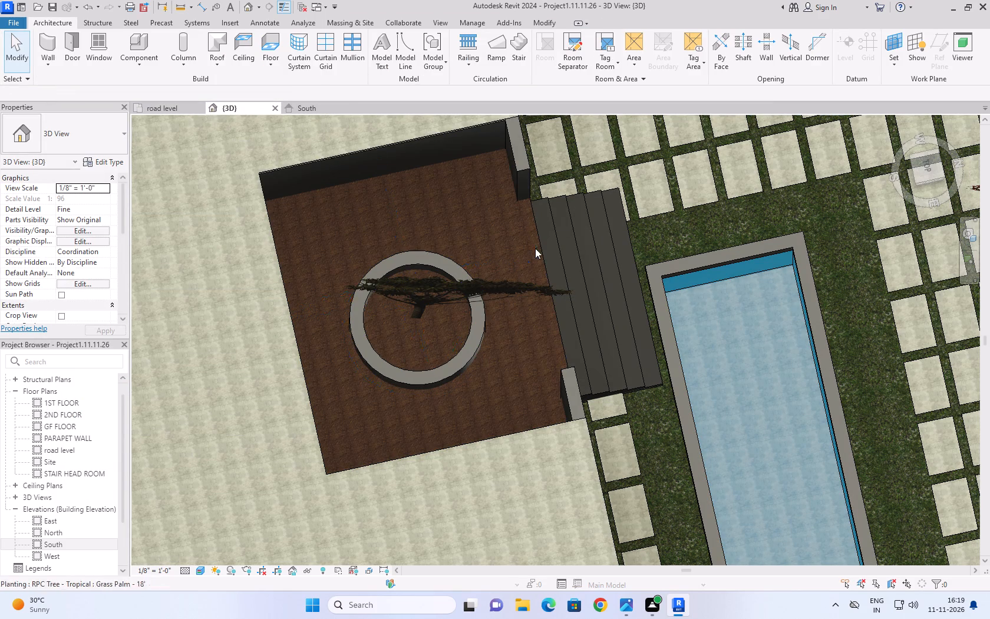
Examine the front of the house around the entrance steps, porch slab edge and balcony.
scroll(533, 251, "down", 9)
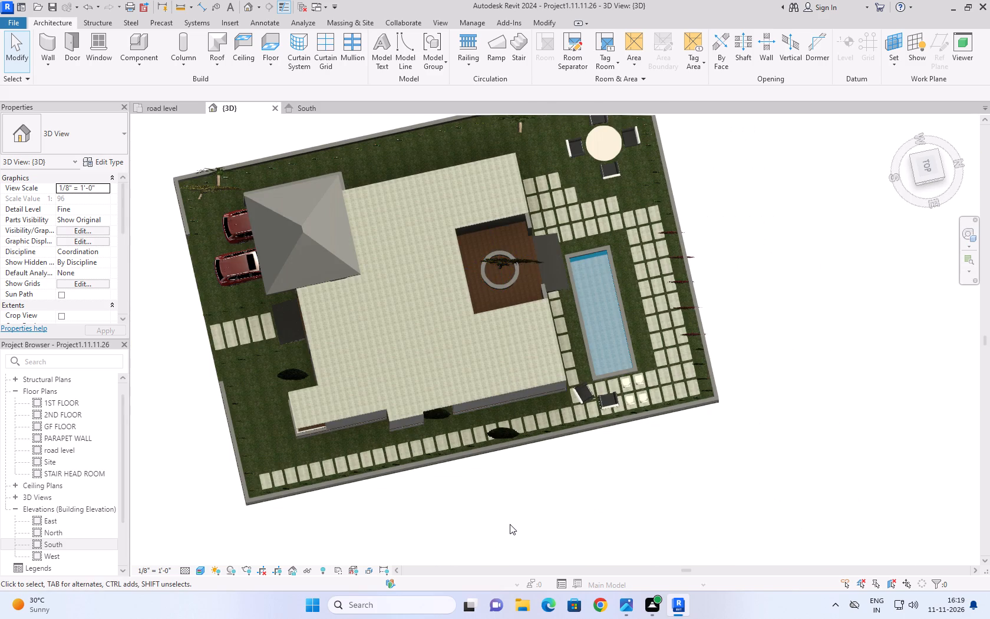
middle_click_drag(510, 525, 639, 205, "shift")
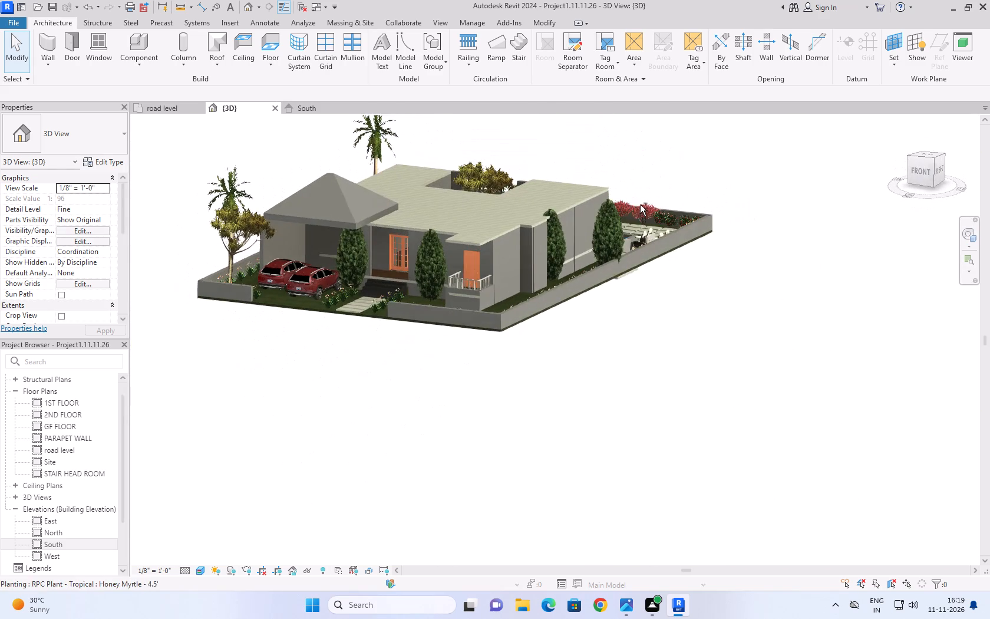
scroll(368, 268, "up", 10)
middle_click_drag(440, 269, 440, 275, "shift")
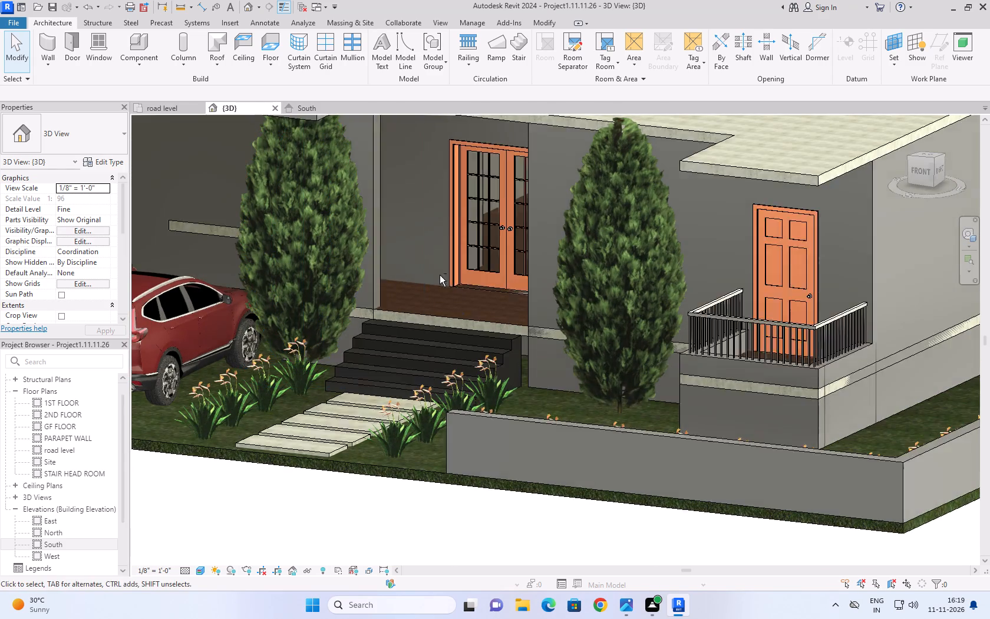
middle_click_drag(440, 275, 430, 311, "shift")
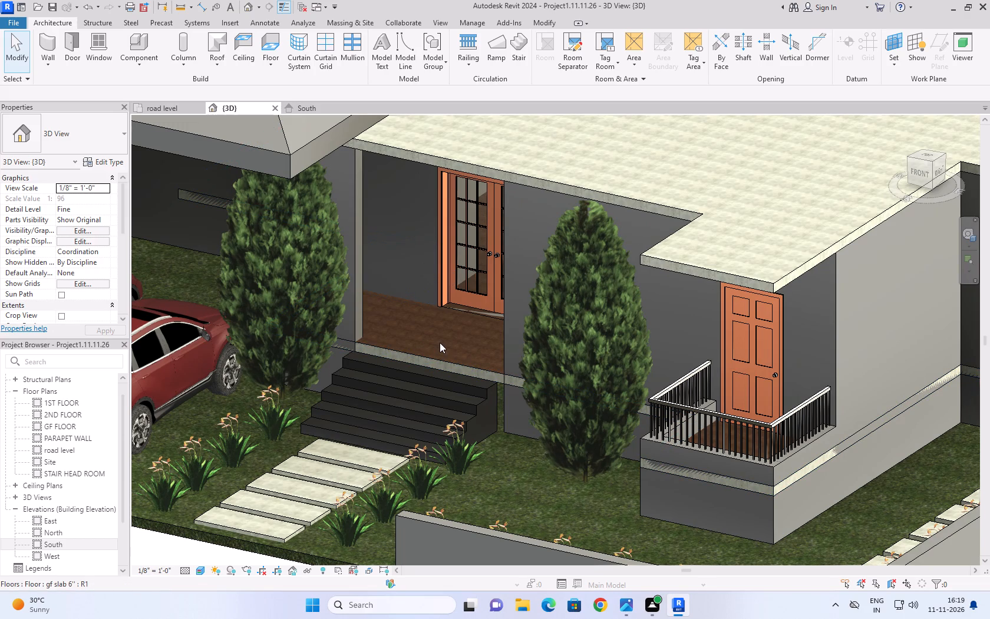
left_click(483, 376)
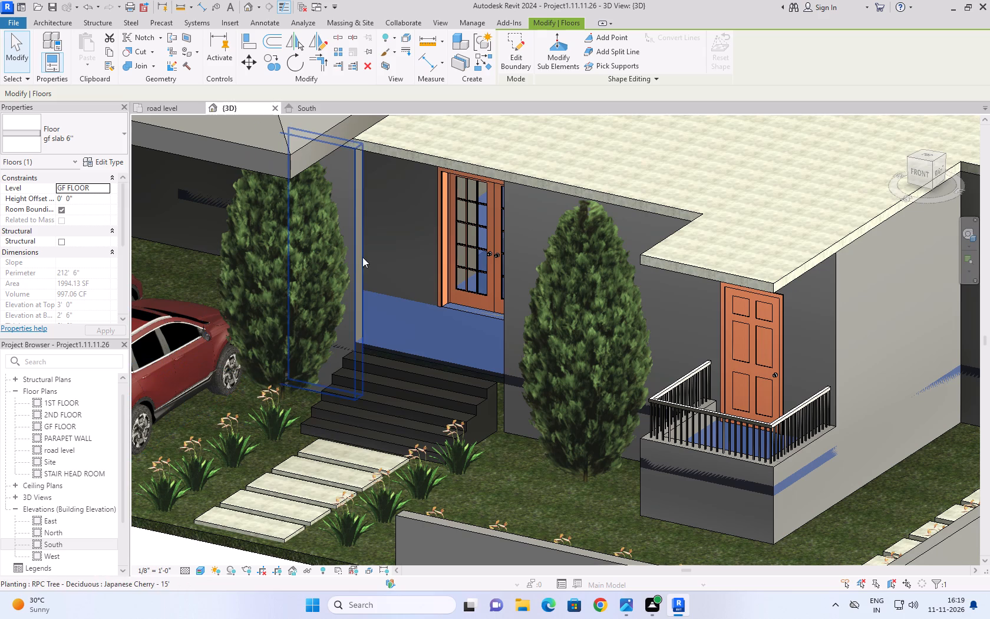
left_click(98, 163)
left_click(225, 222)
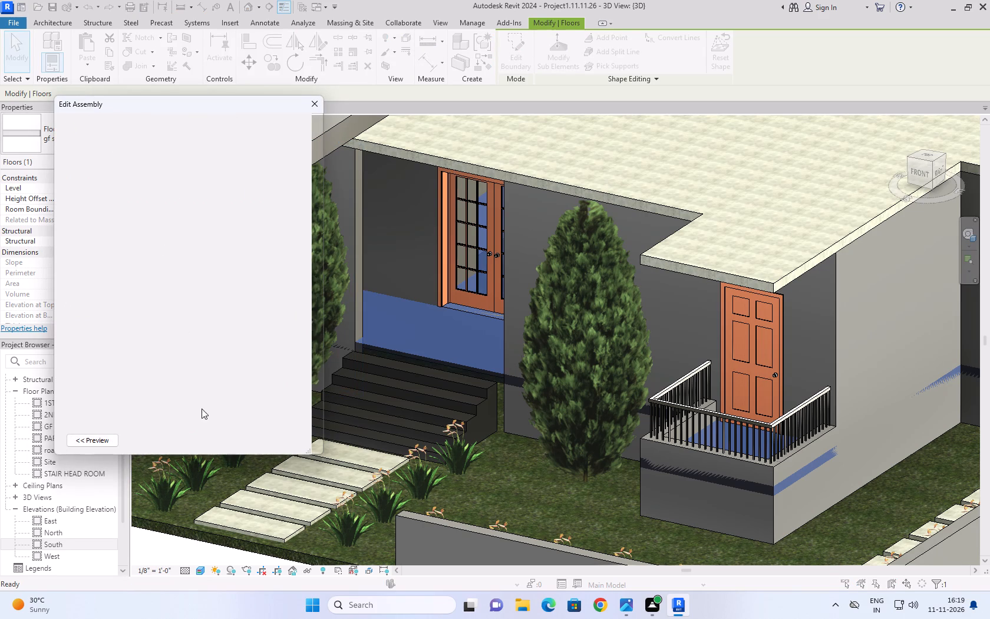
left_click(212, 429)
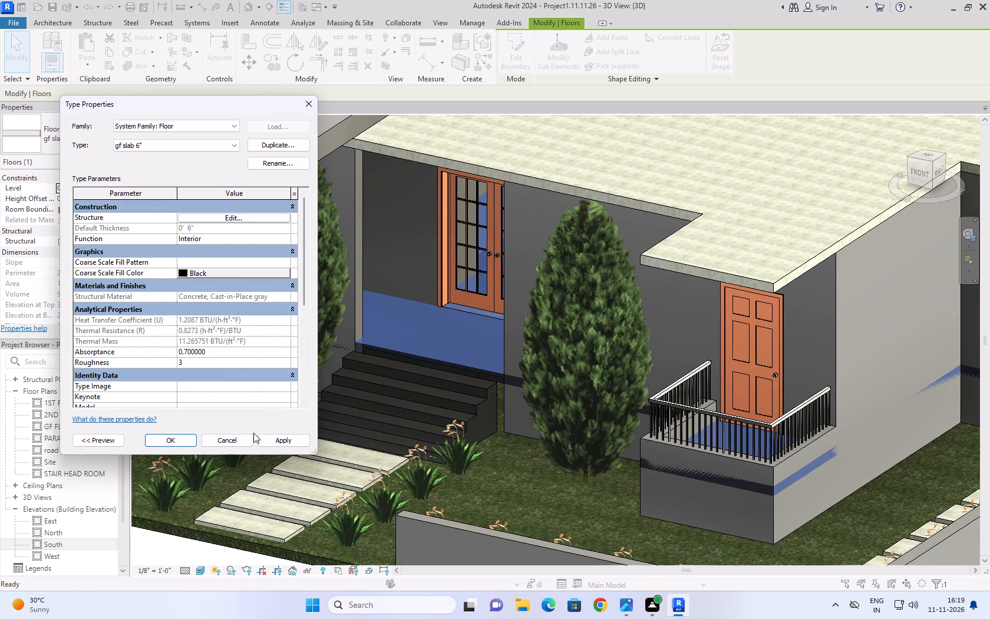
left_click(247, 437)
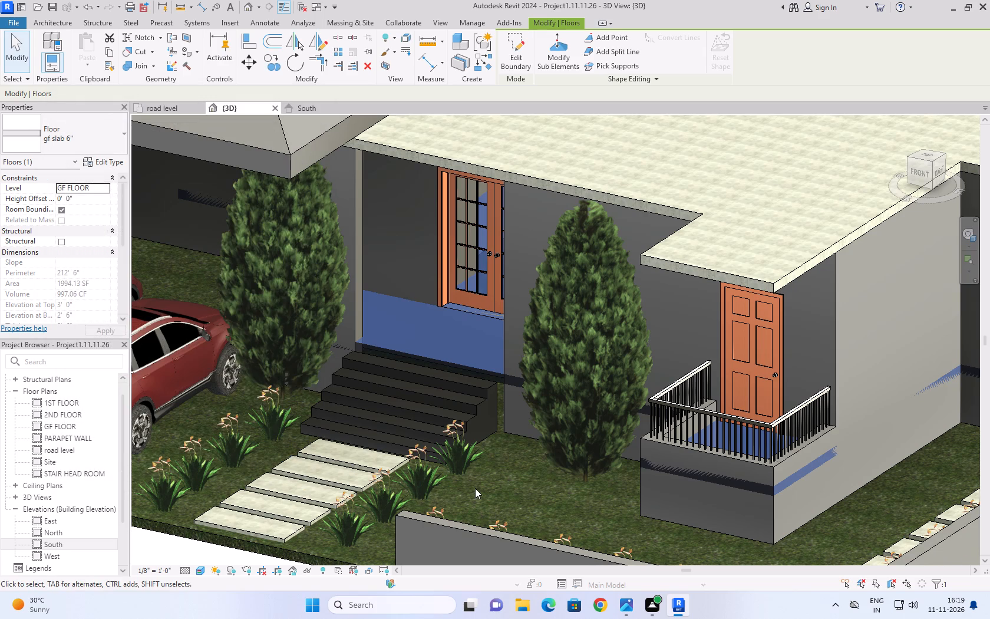
Paint the top face of the ground floor slab at the entrance porch with the Concrete, Cast-in-Place gray material.
type("PT")
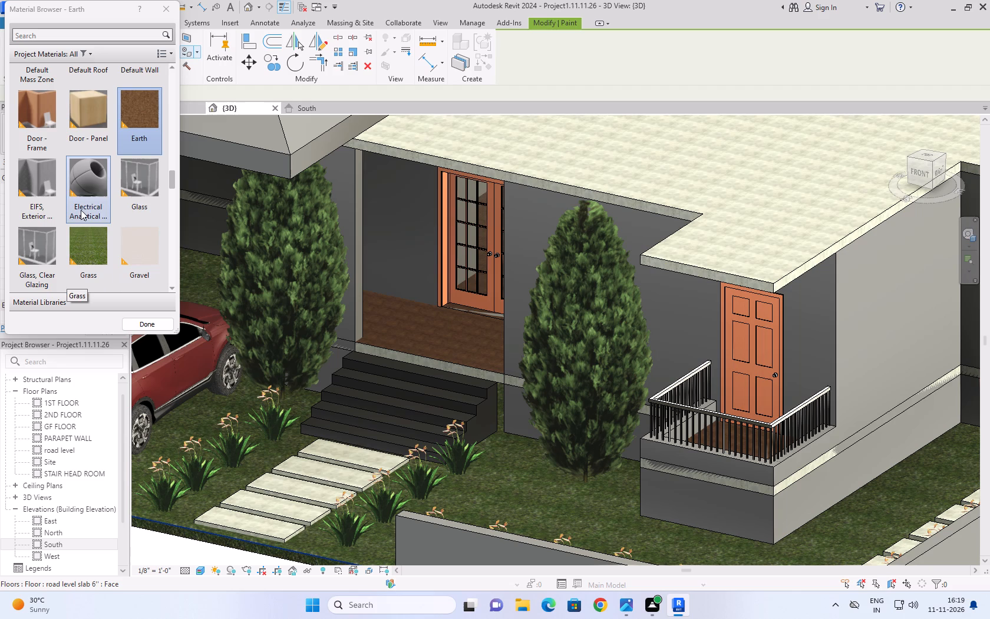
left_click(100, 32)
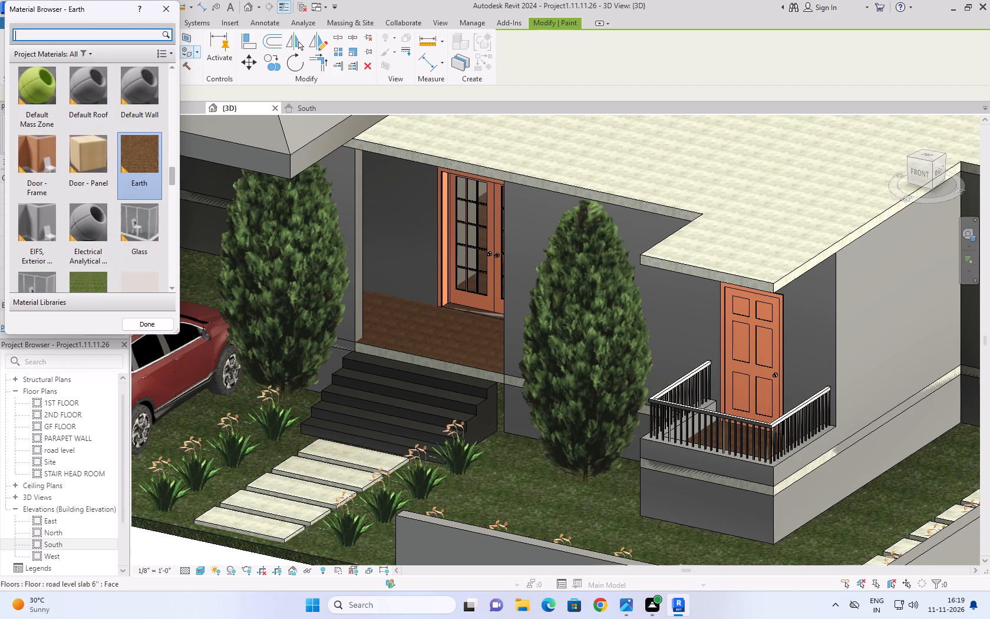
type("CASR")
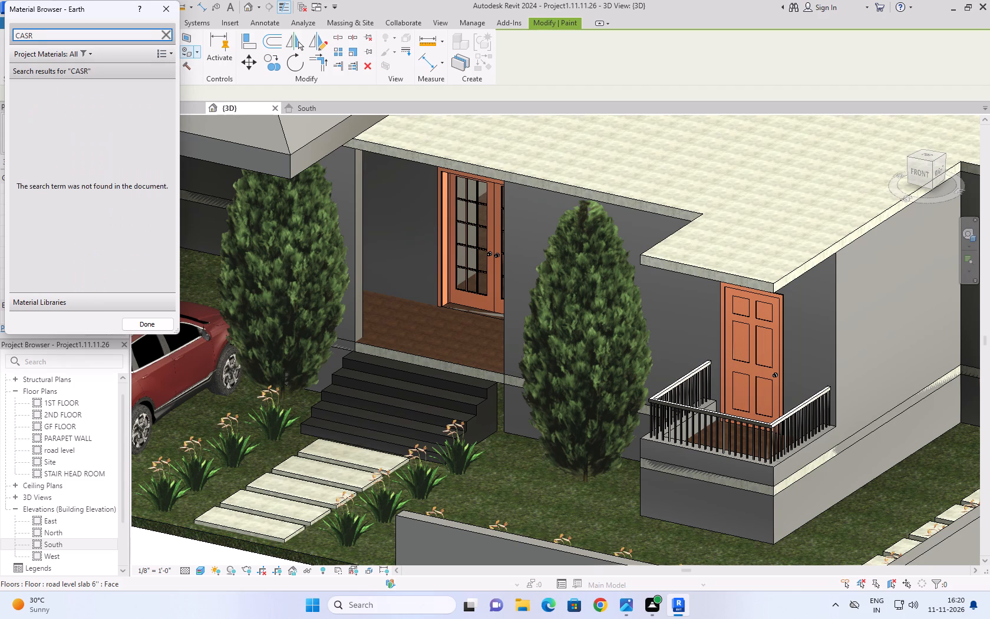
key("BackSpace")
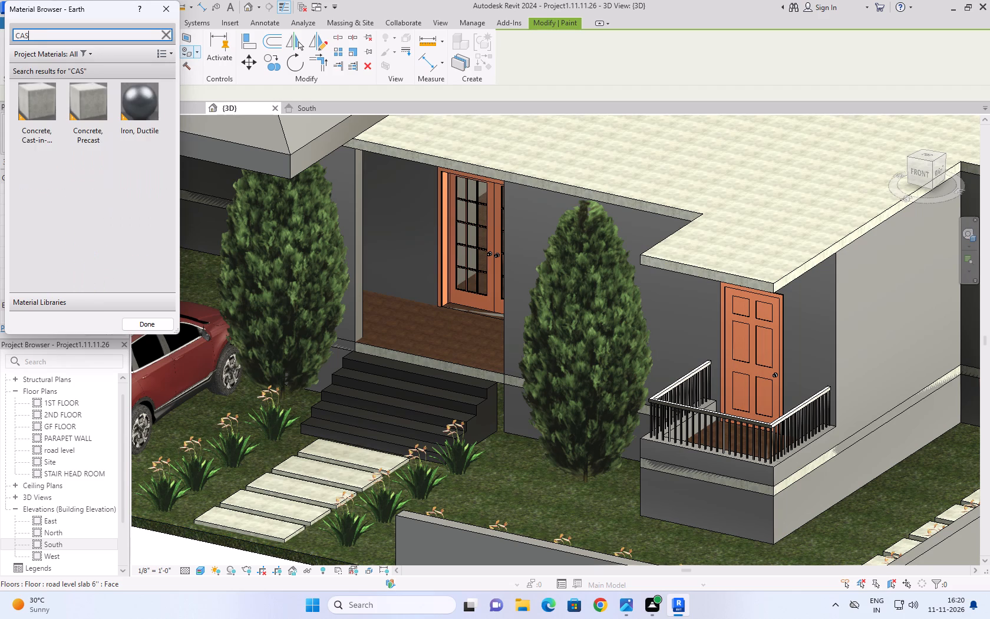
left_click(48, 131)
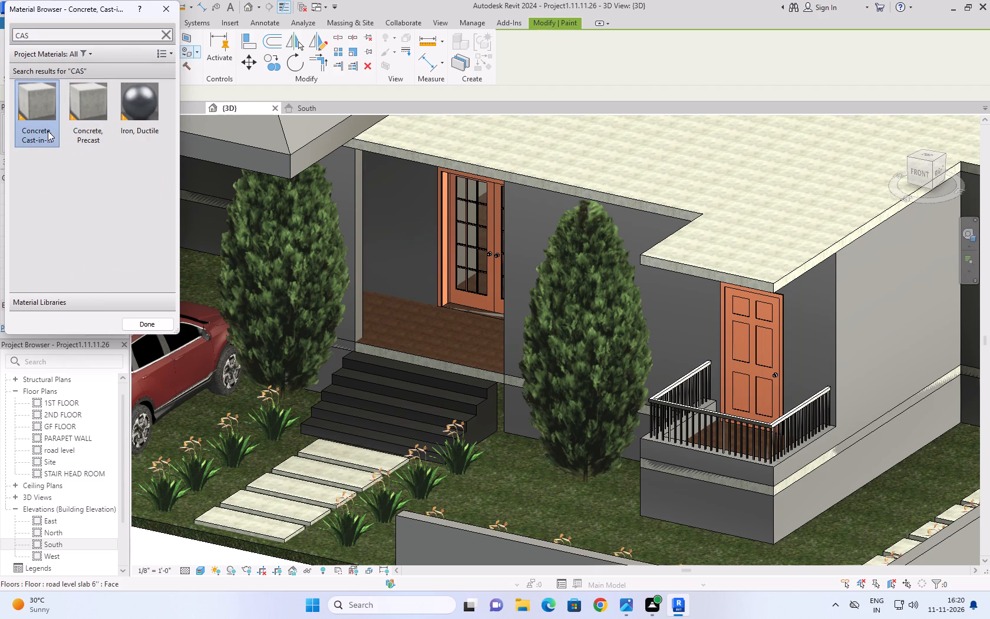
left_click(58, 41)
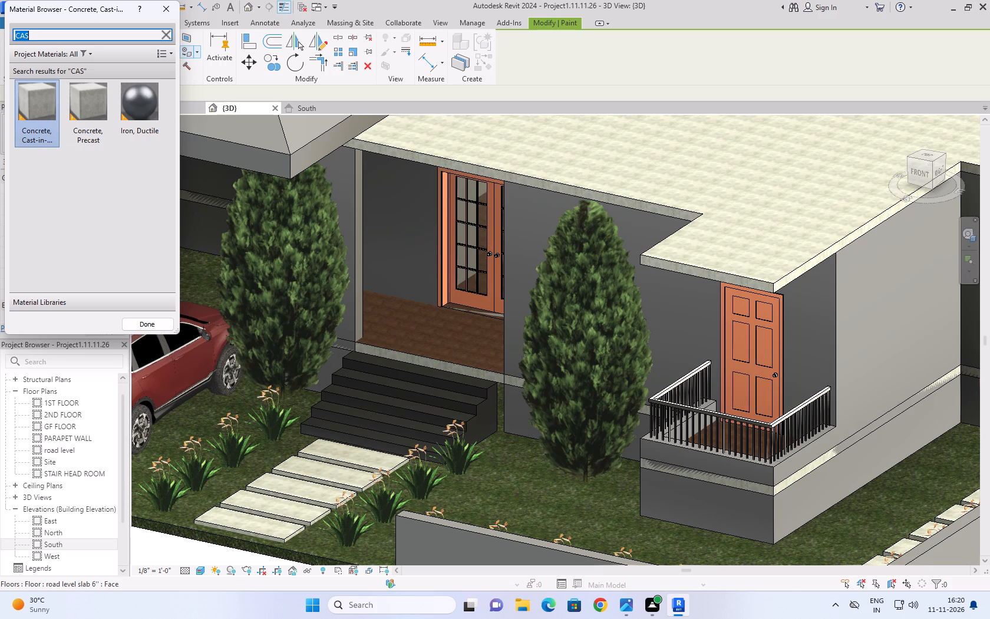
left_click(58, 41)
key("t")
double_click(46, 143)
left_click(402, 322)
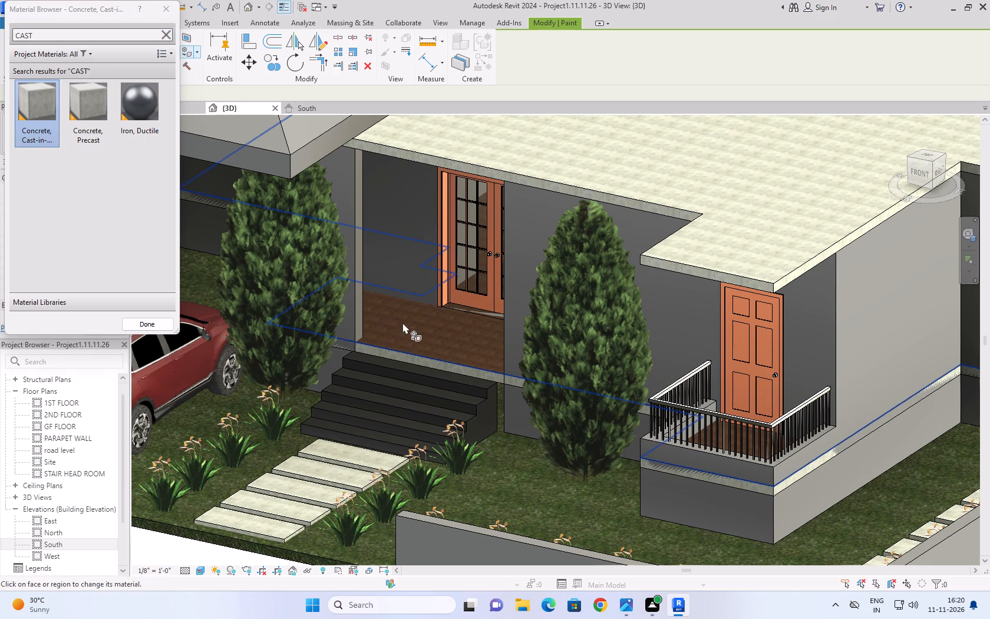
left_click(148, 327)
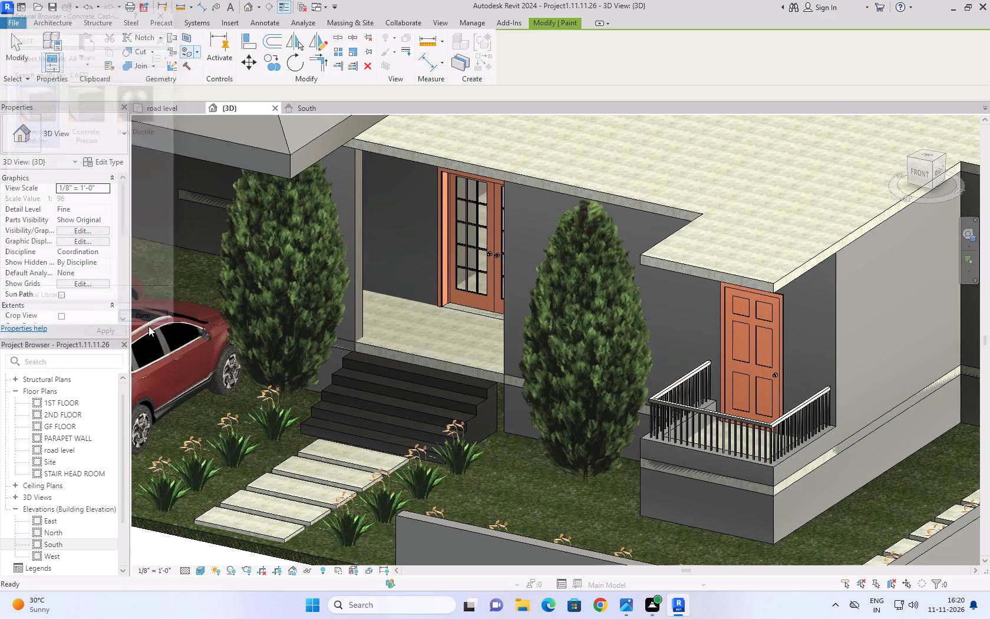
Sketch a circular floor boundary of 3'-0" radius along the inner face of the courtyard planter wall in the road level plan.
scroll(371, 260, "down", 11)
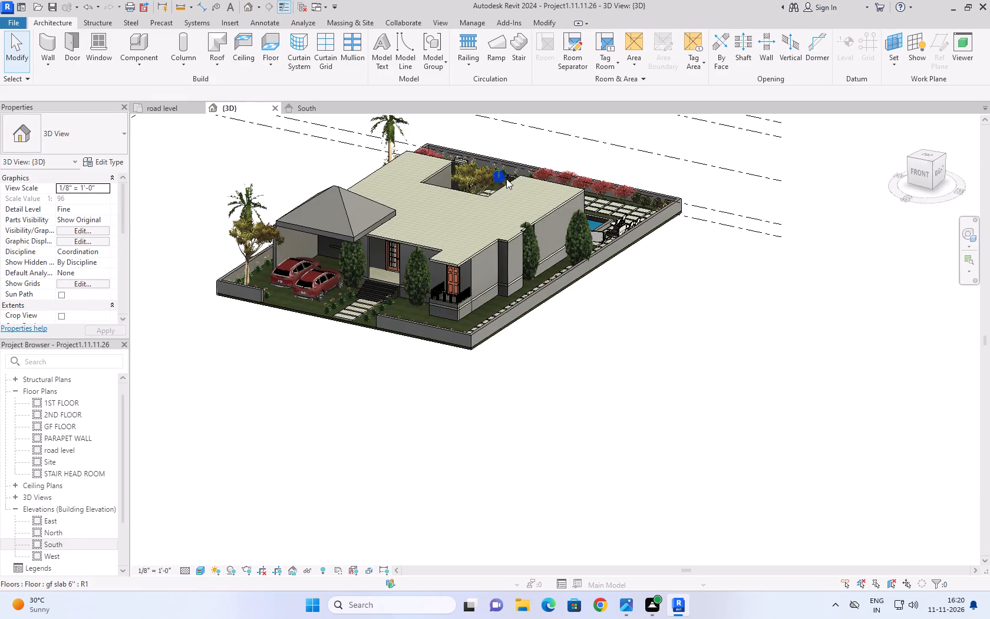
middle_click_drag(507, 179, 344, 390, "shift")
scroll(452, 311, "up", 6)
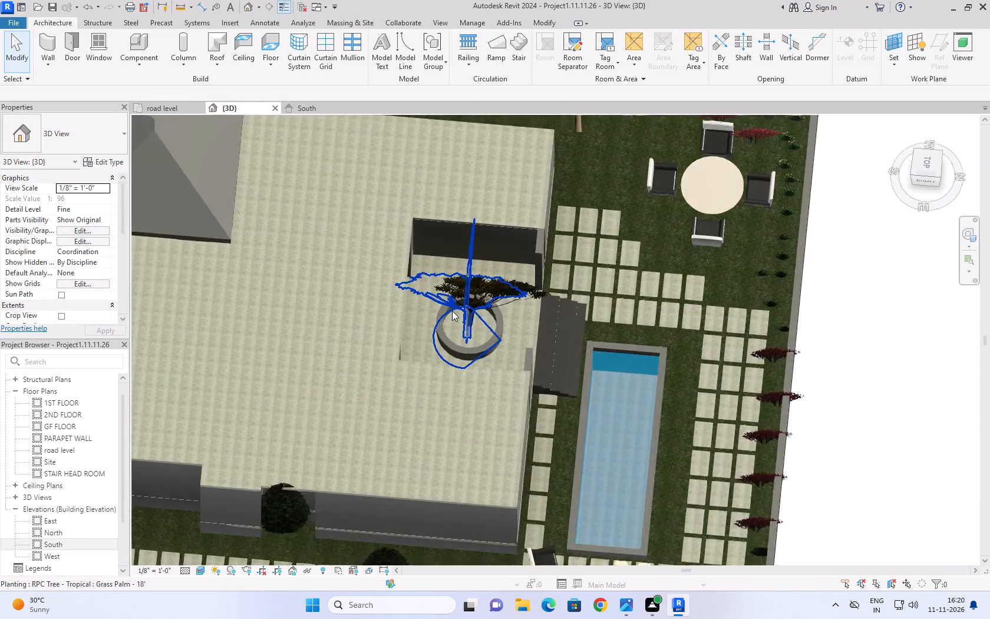
scroll(452, 311, "up", 5)
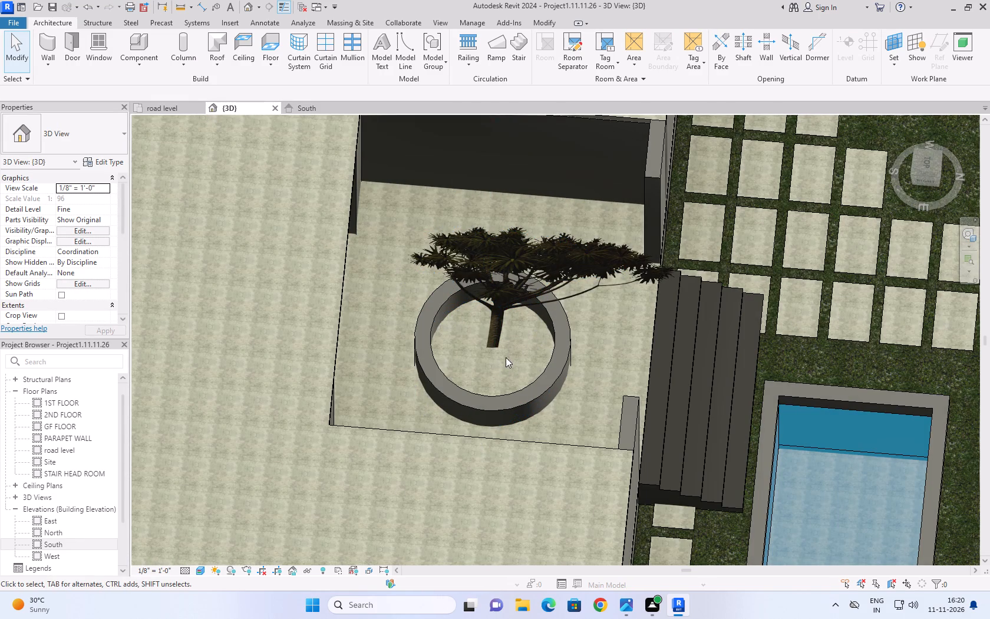
left_click(170, 106)
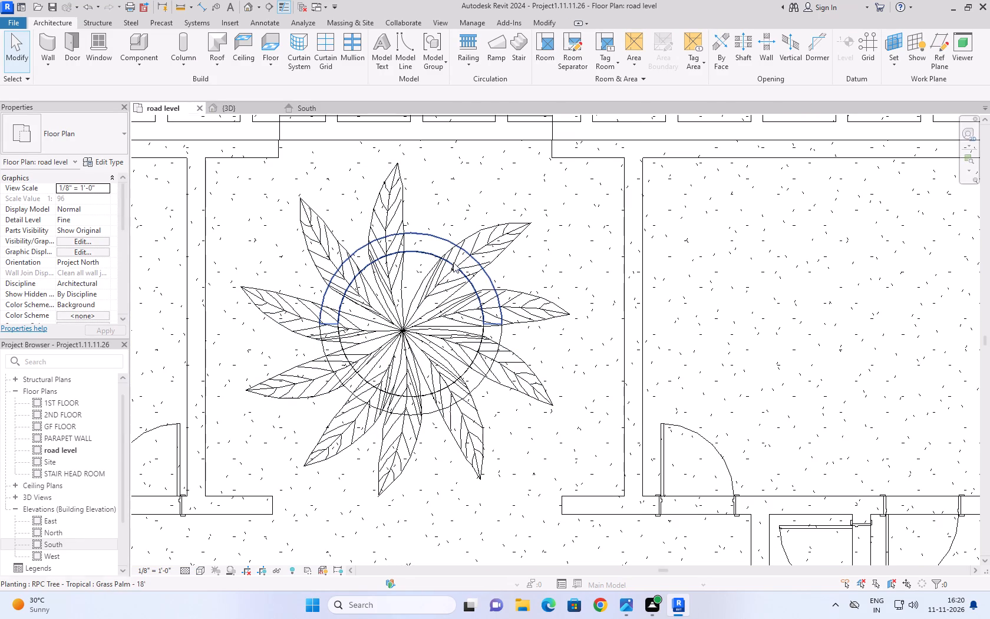
left_click(415, 262)
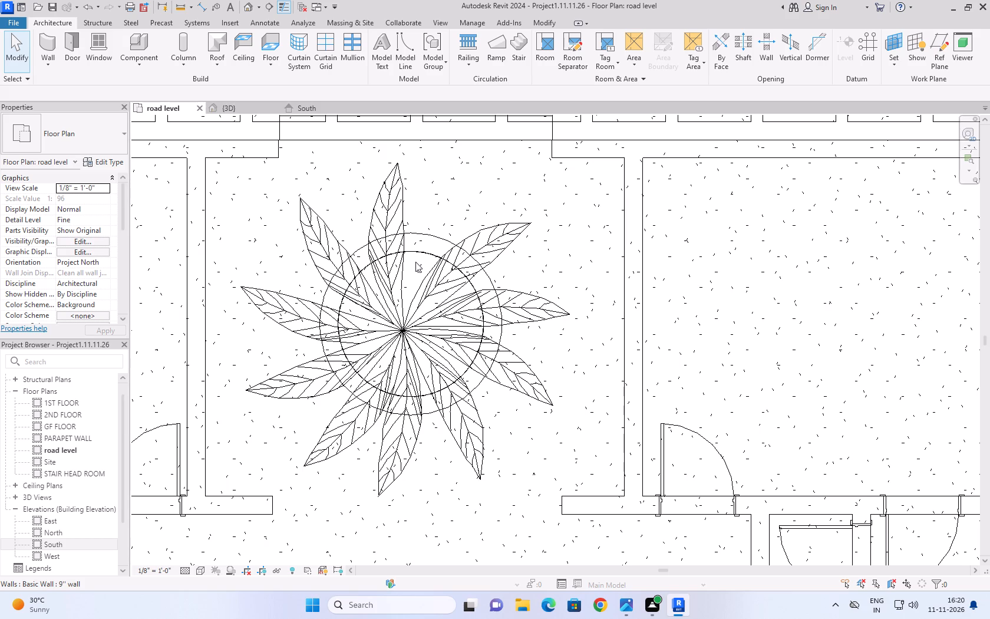
scroll(415, 262, "down", 3)
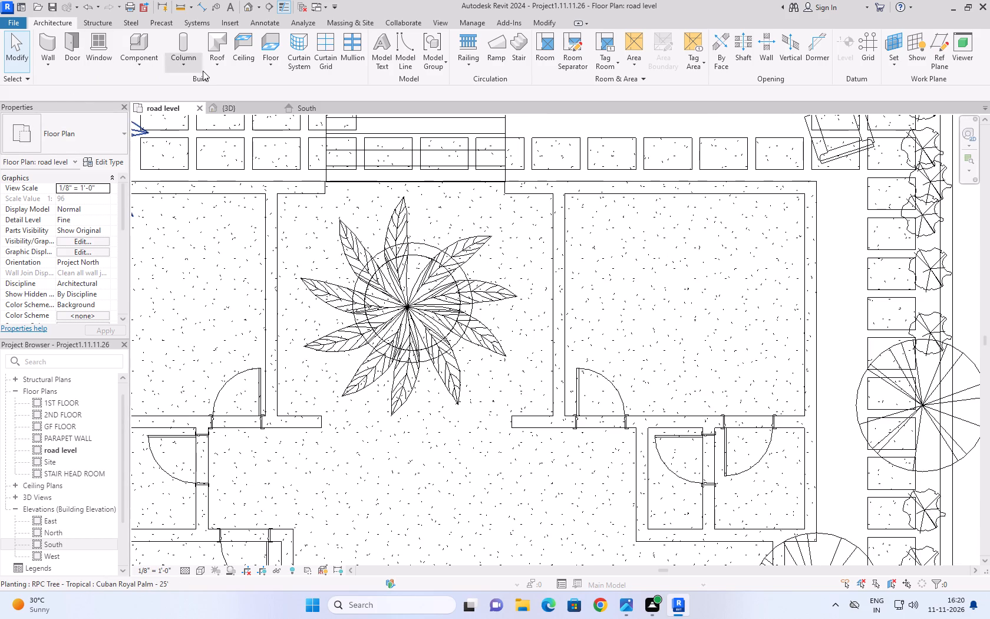
left_click(225, 63)
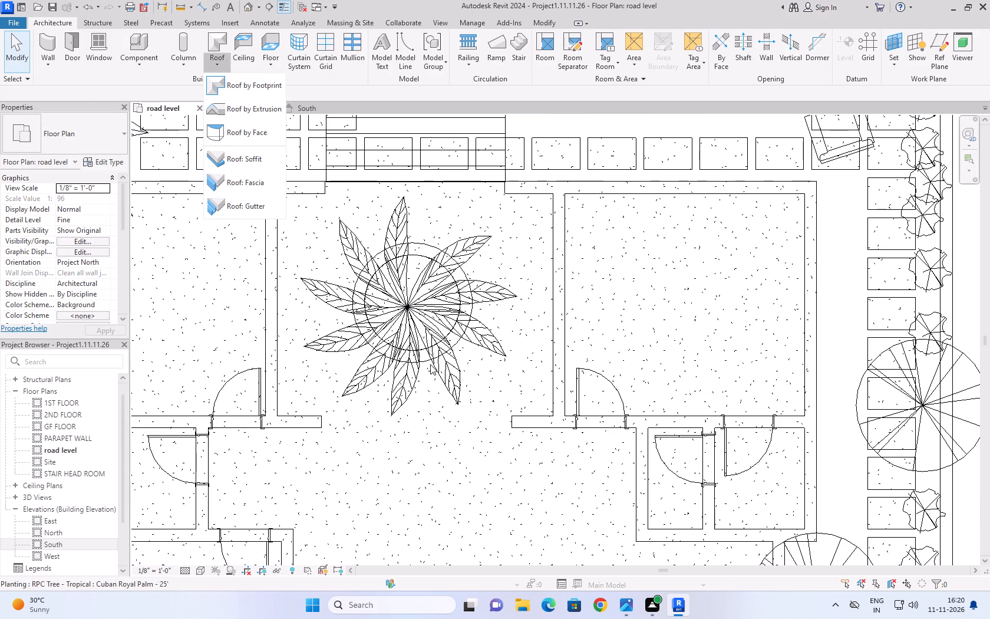
left_click(265, 61)
left_click(282, 80)
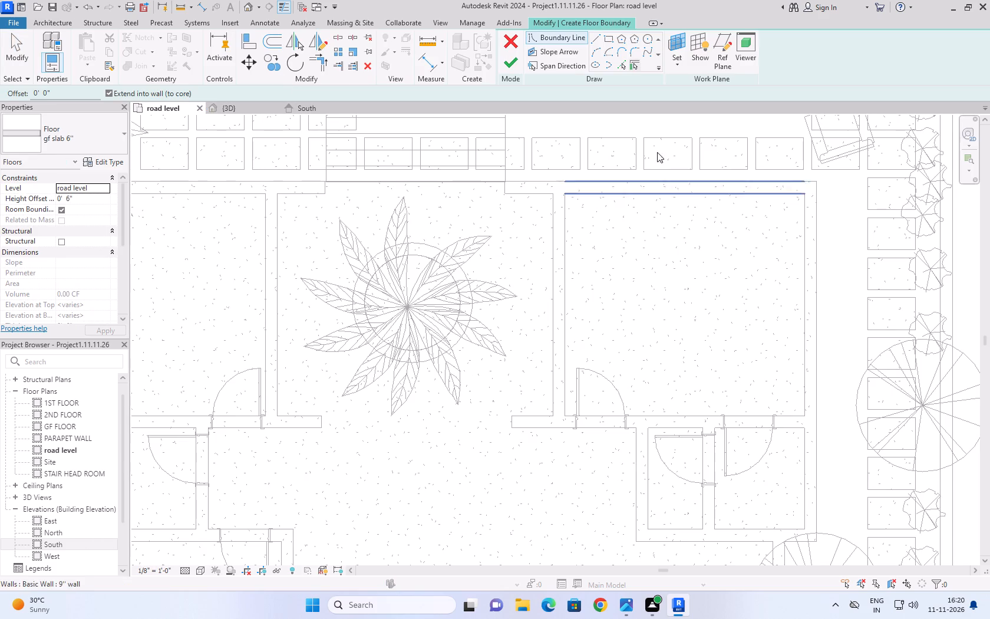
left_click(646, 38)
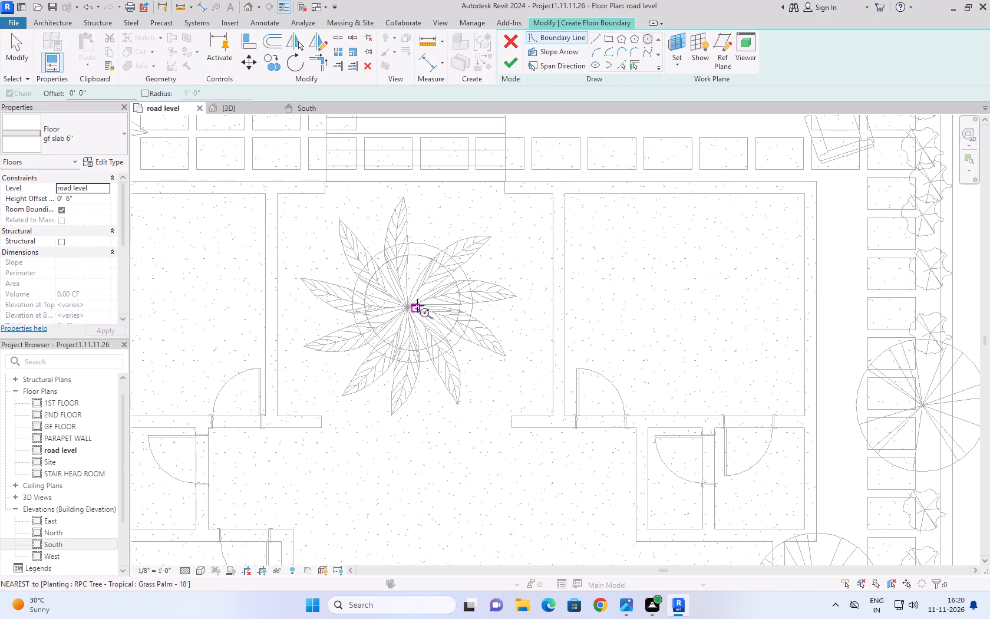
left_click(410, 301)
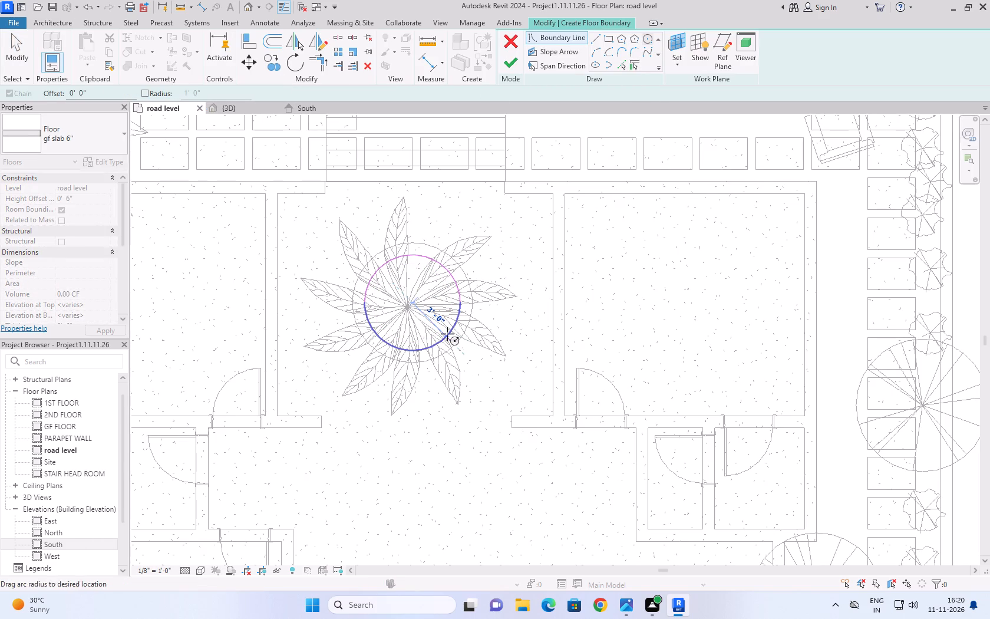
left_click(447, 334)
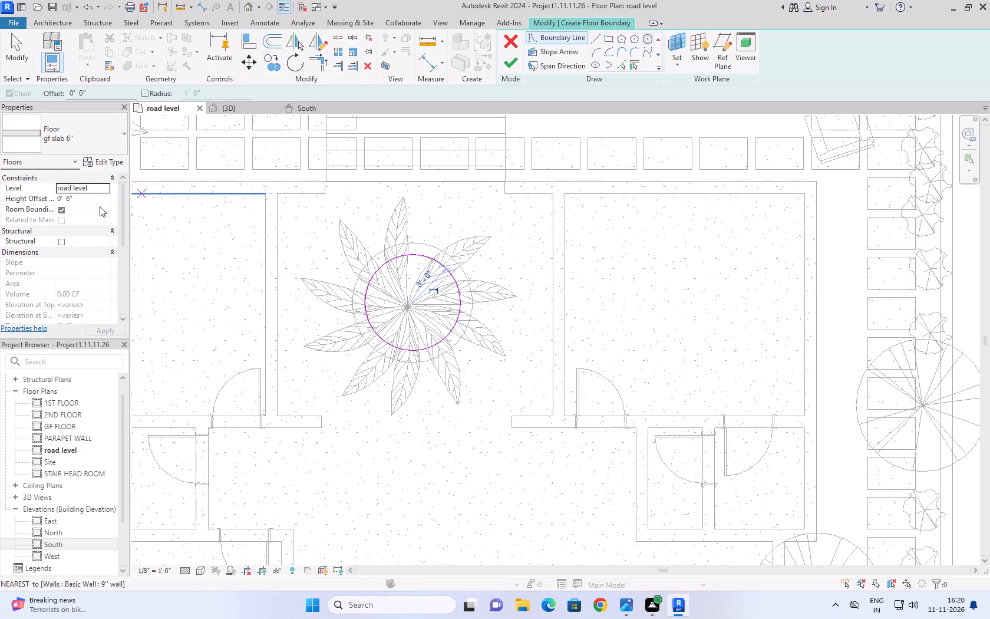
Change the structure layer material of the gf slab 6" floor type to Wood Planks.
left_click(111, 166)
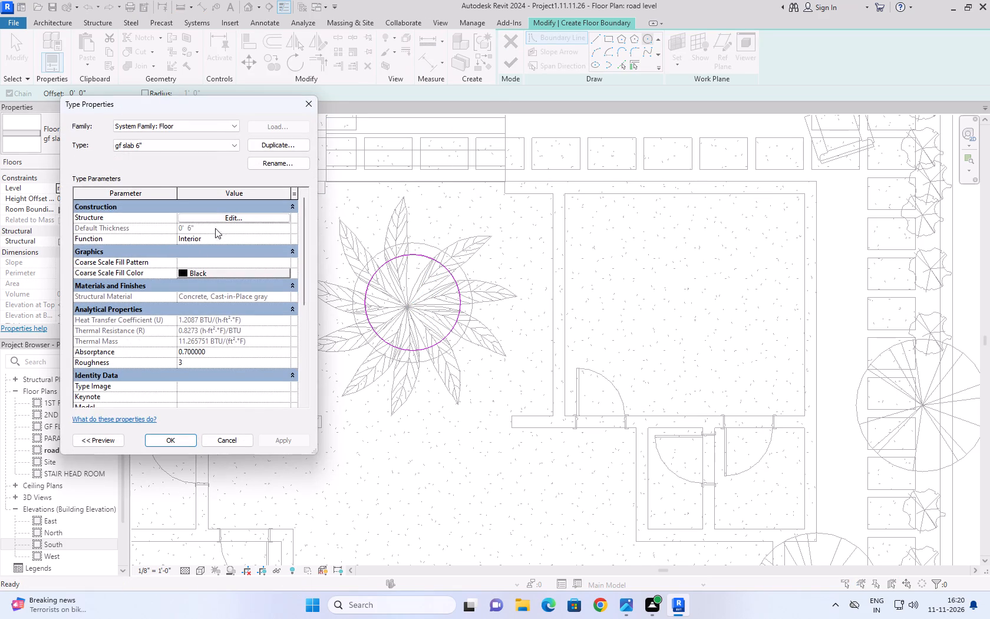
left_click(225, 218)
left_click(164, 245)
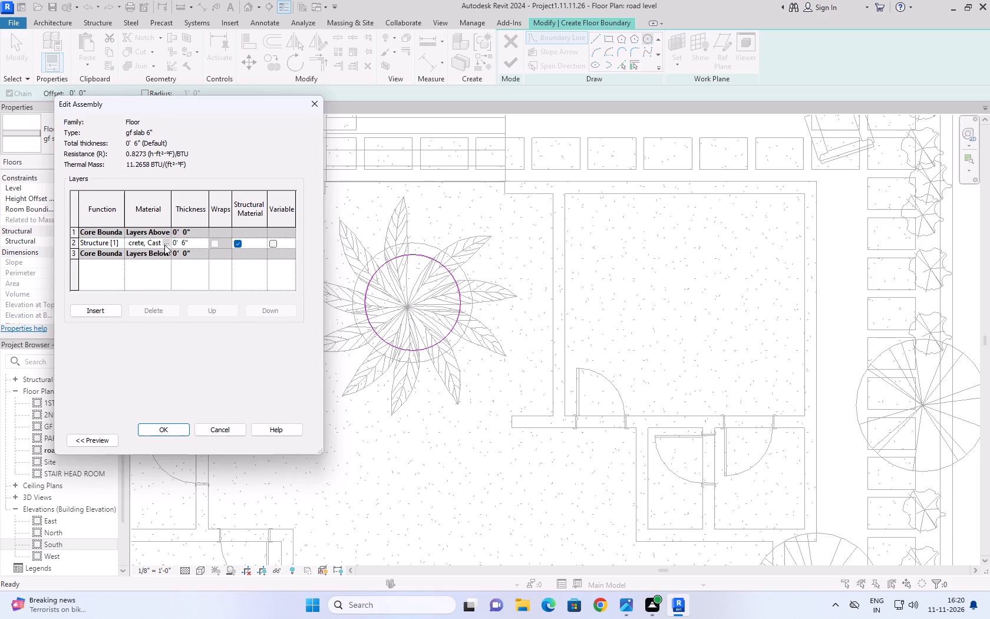
scroll(430, 324, "down", 9)
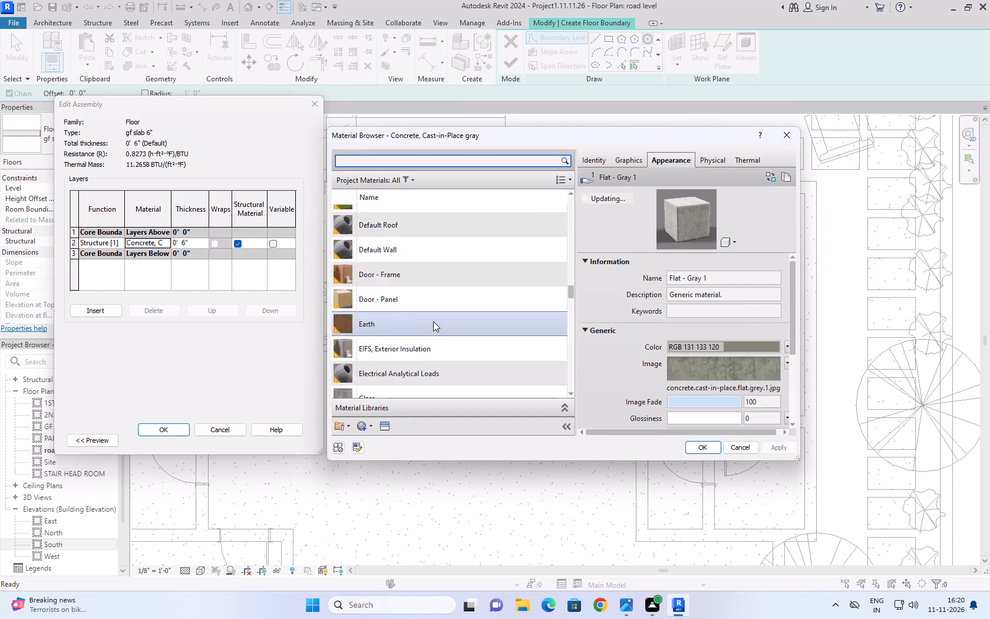
scroll(433, 321, "down", 11)
middle_click(433, 321)
scroll(433, 321, "down", 5)
scroll(433, 321, "up", 10)
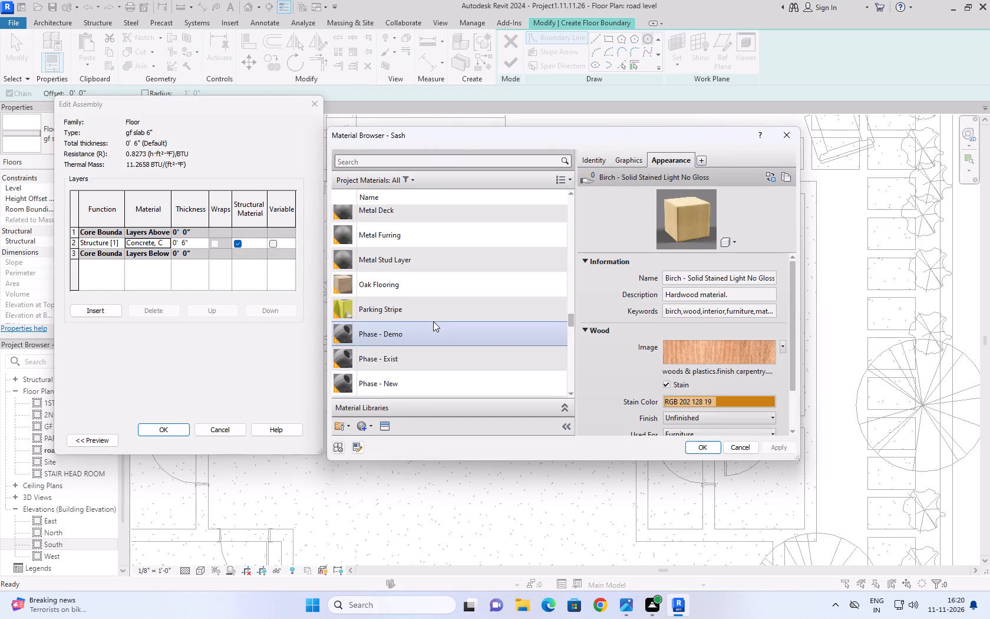
scroll(460, 320, "down", 8)
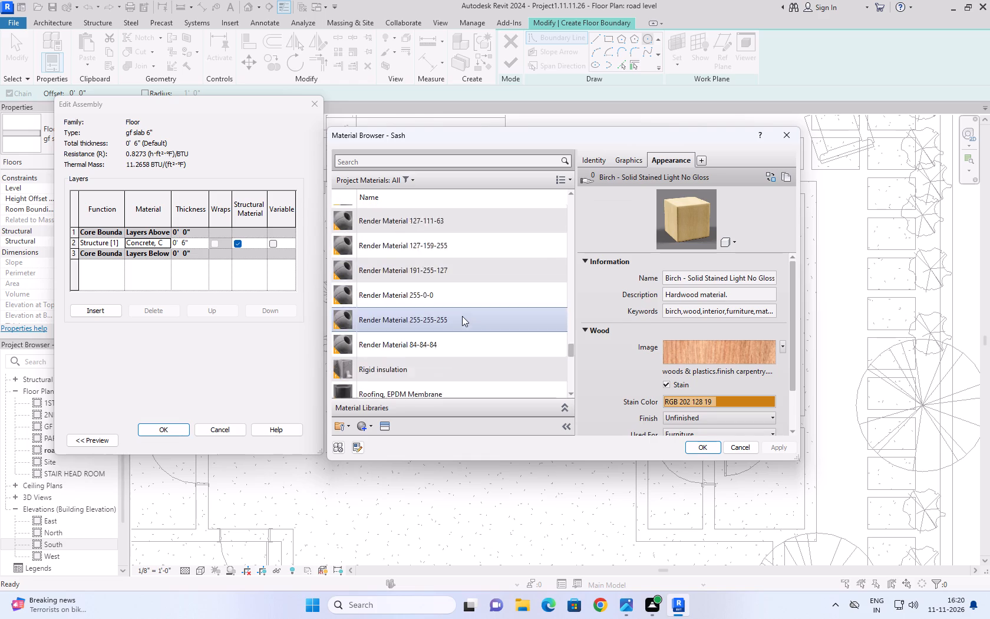
scroll(462, 316, "down", 20)
scroll(462, 316, "down", 3)
middle_click(462, 316)
middle_click(463, 315)
left_click(440, 377)
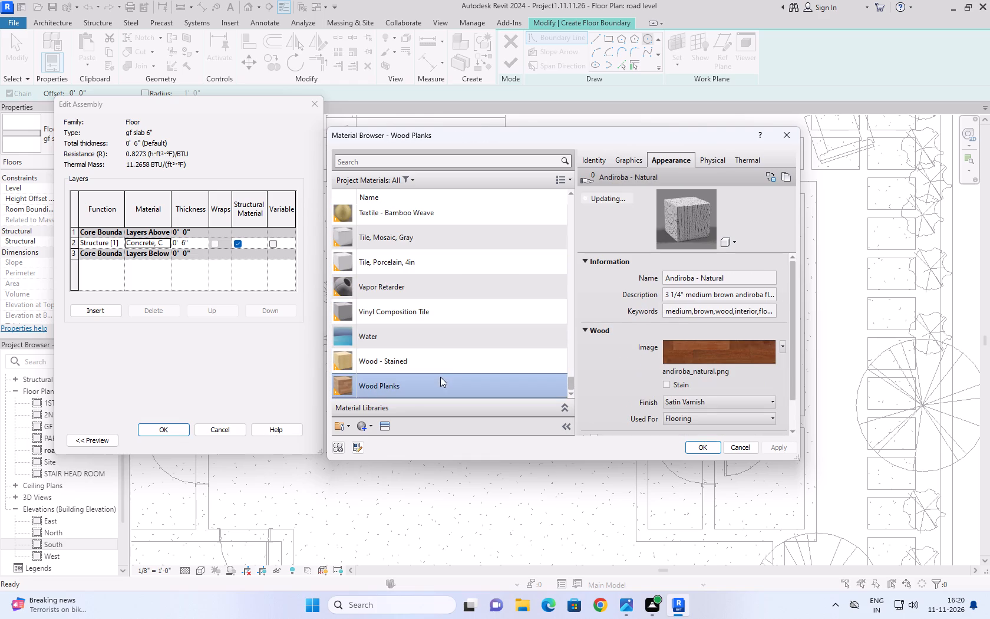
left_click(699, 453)
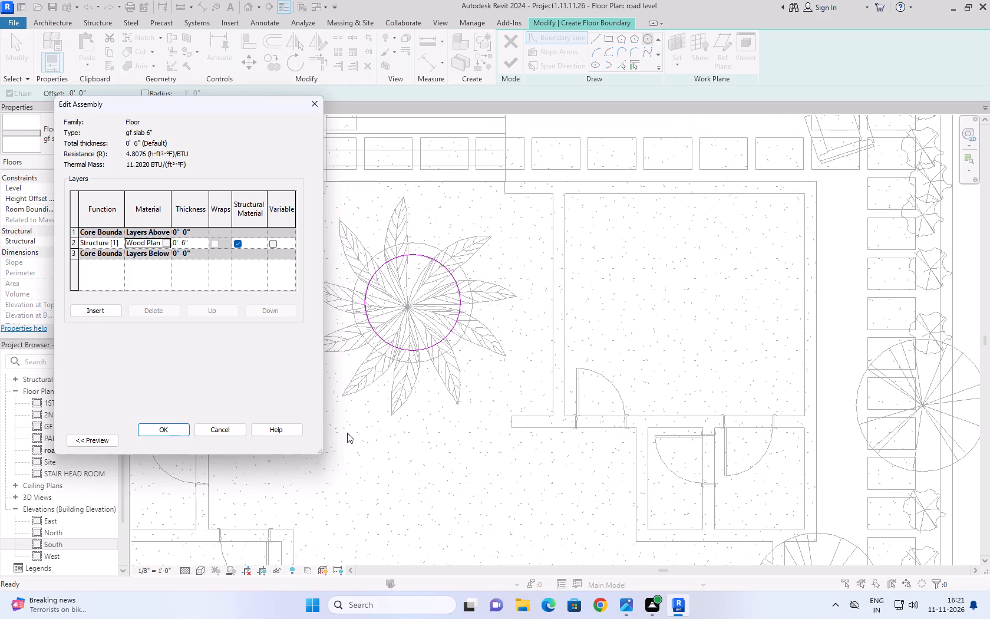
left_click(171, 423)
left_click(269, 439)
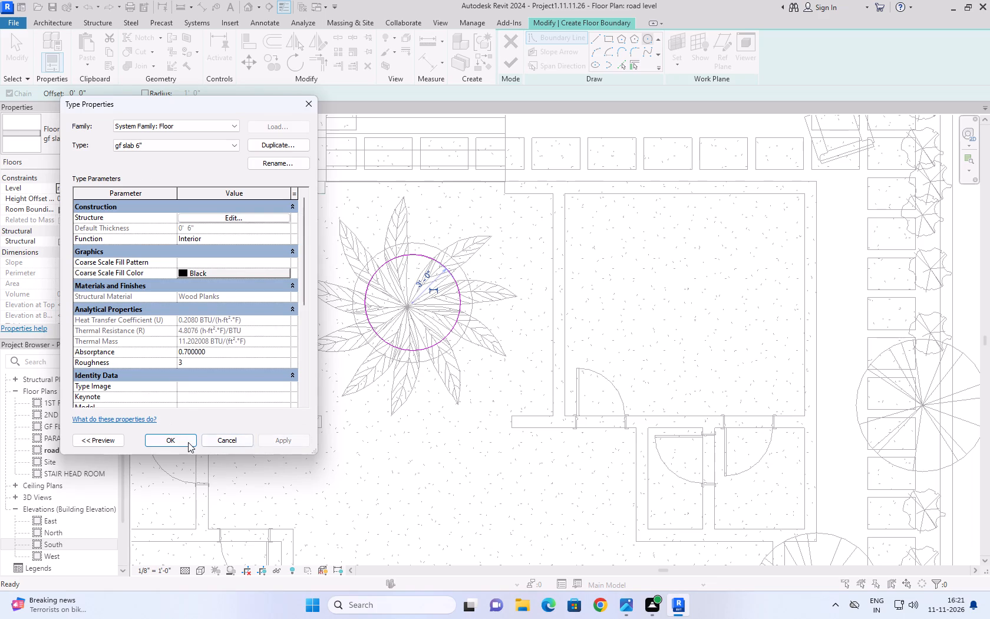
left_click(184, 442)
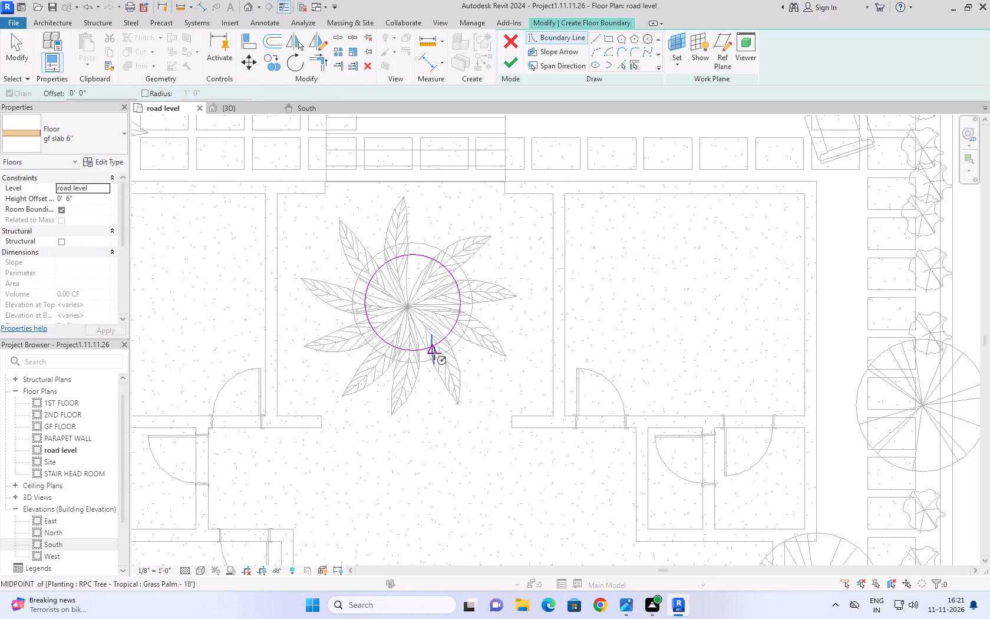
Finish the boundary sketch to create the circular floor inside the courtyard planter.
left_click(509, 55)
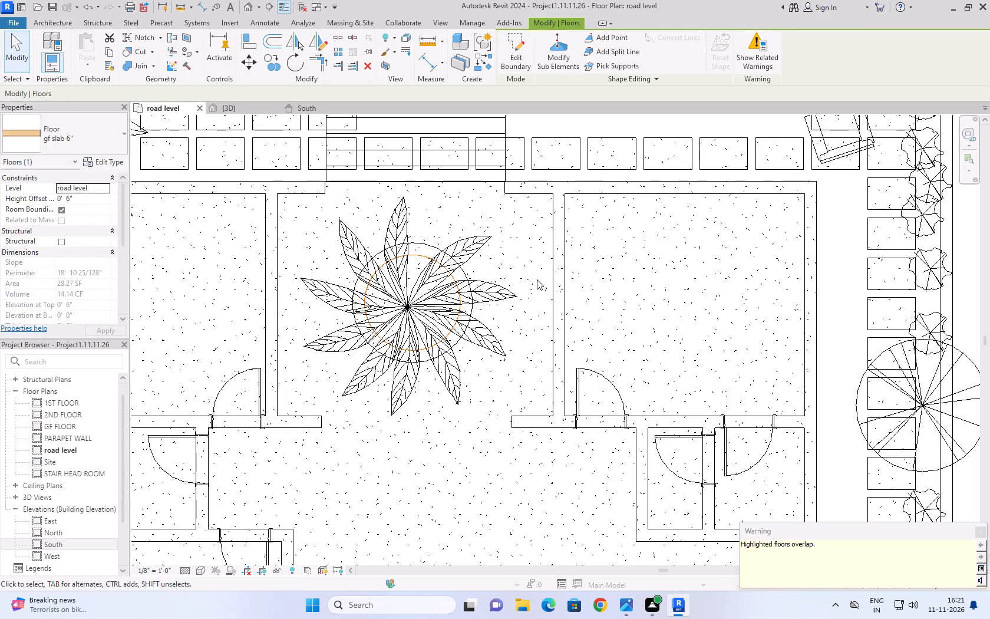
left_click(984, 532)
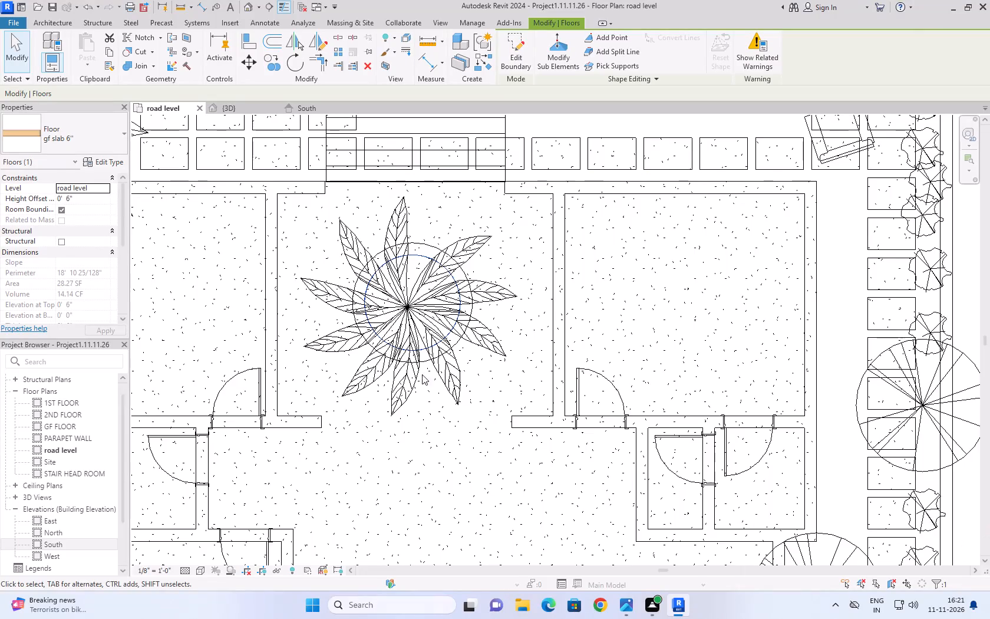
Examine the 3D model from below, around the outer walls and above the swimming pool after adding the planter floor.
left_click(243, 107)
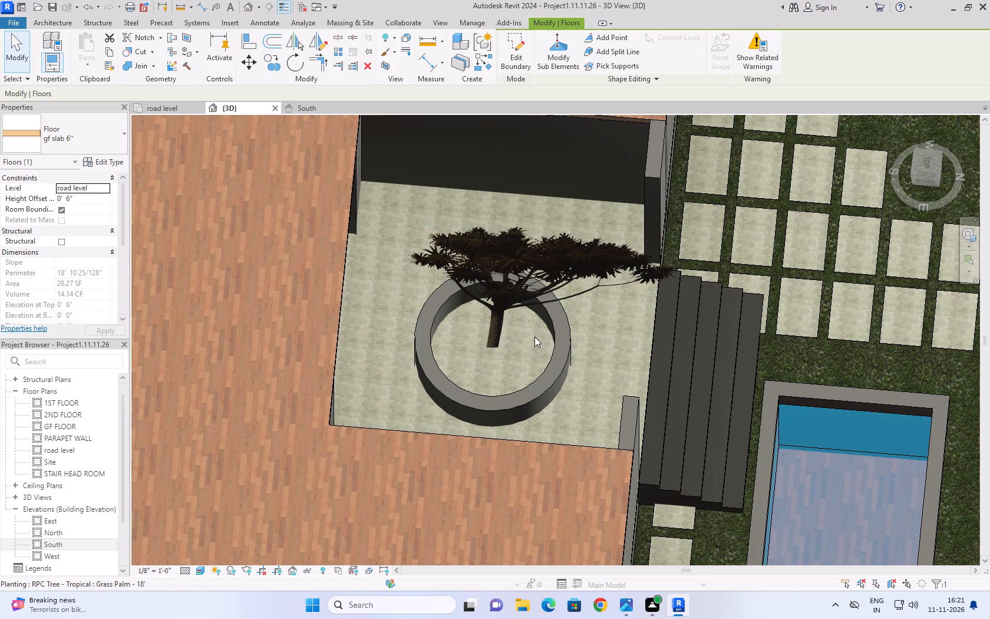
middle_click_drag(556, 411, 572, 285, "shift")
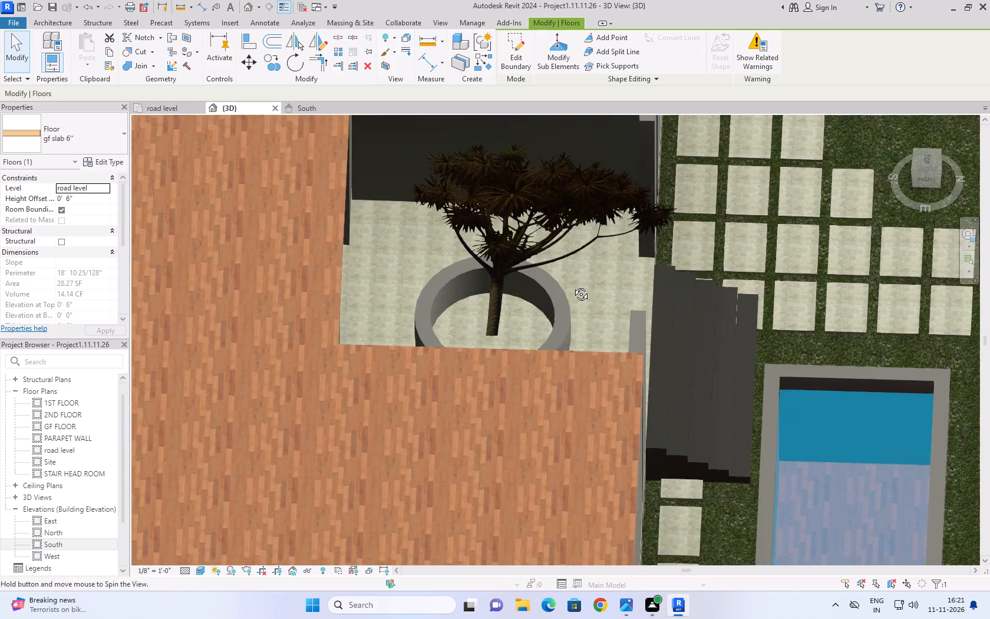
middle_click_drag(572, 285, 581, 38, "shift")
scroll(581, 42, "down", 1, "shift")
middle_click_drag(586, 367, 622, 367, "shift")
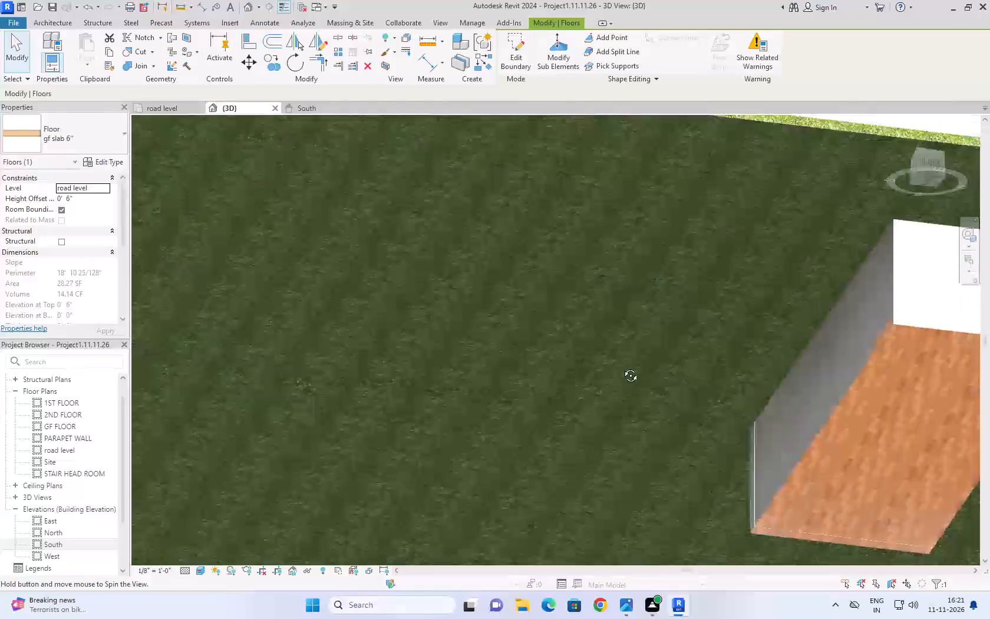
middle_click_drag(622, 367, 912, 394, "shift")
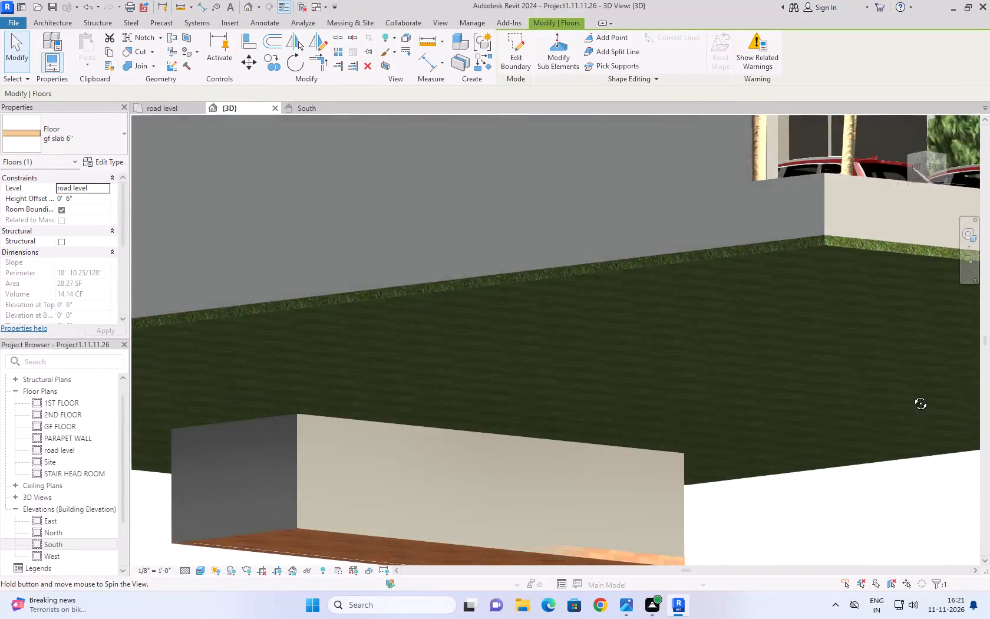
middle_click_drag(912, 394, 989, 459, "shift")
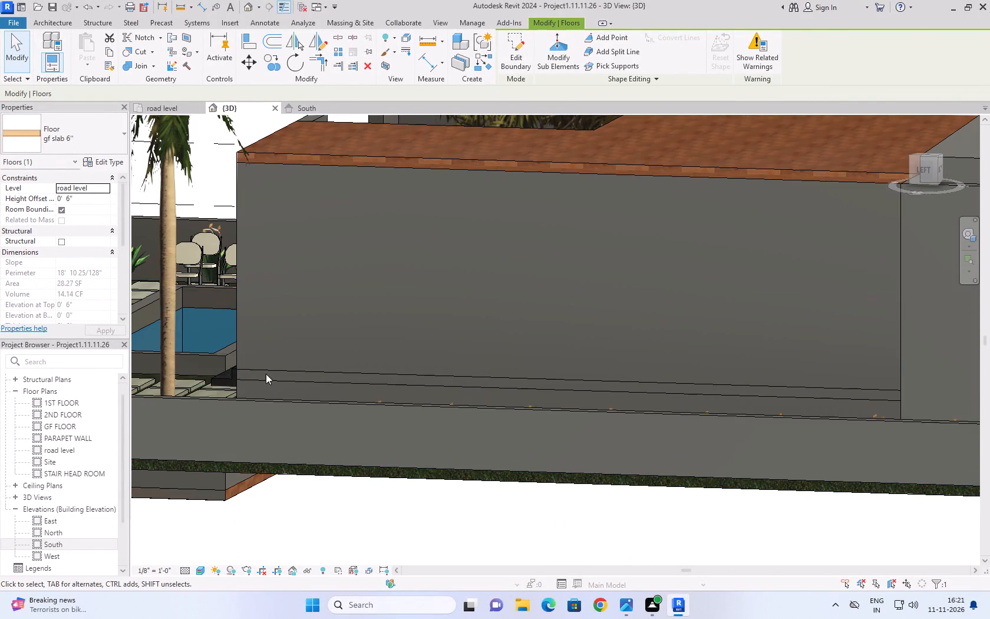
middle_click_drag(282, 324, 544, 216, "shift")
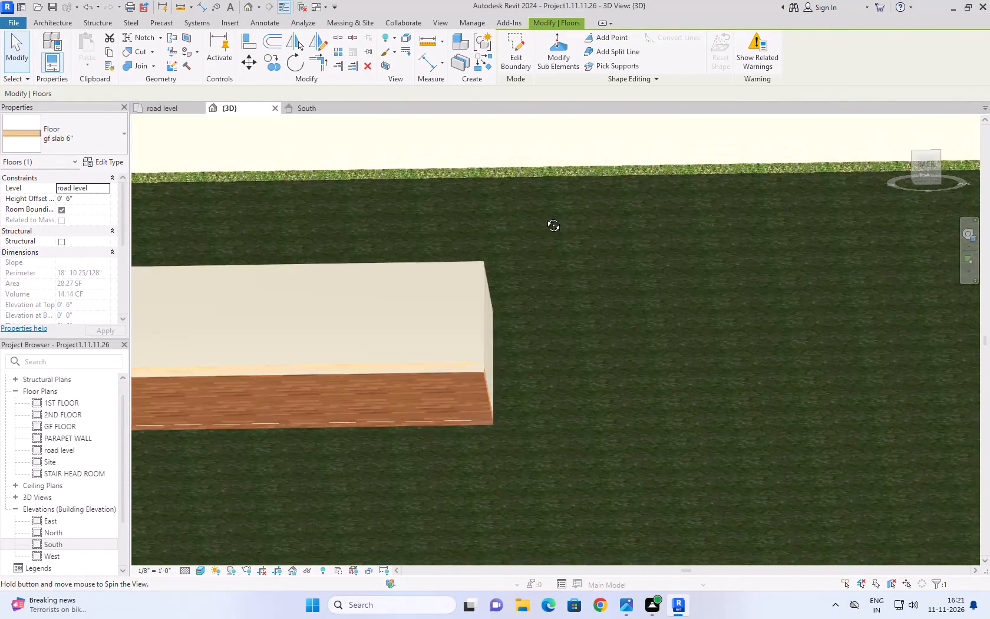
middle_click_drag(544, 216, 628, 396, "shift")
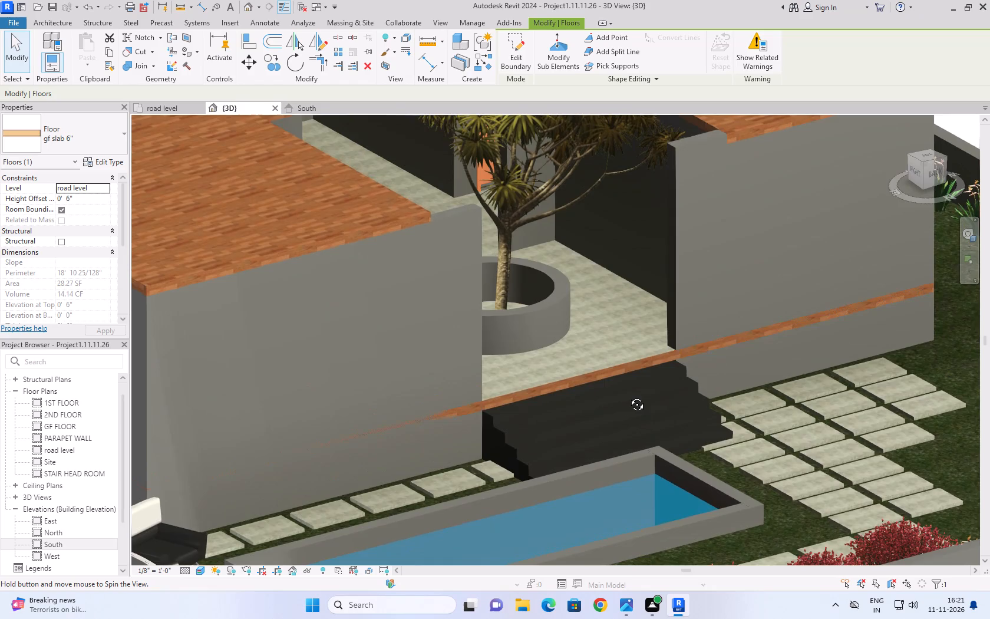
middle_click_drag(628, 396, 317, 404, "shift")
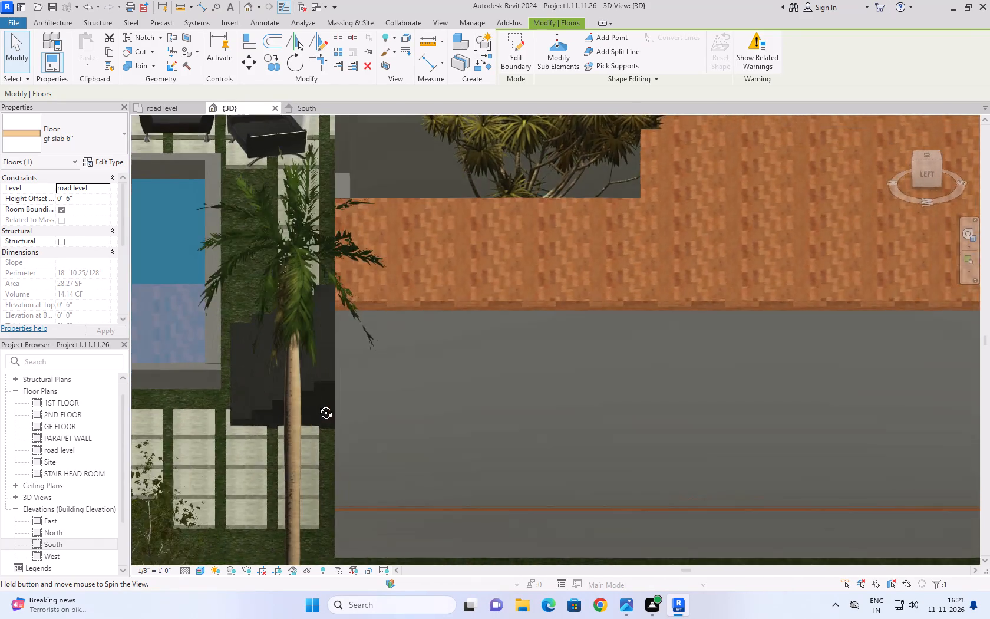
middle_click_drag(317, 404, 713, 268, "shift")
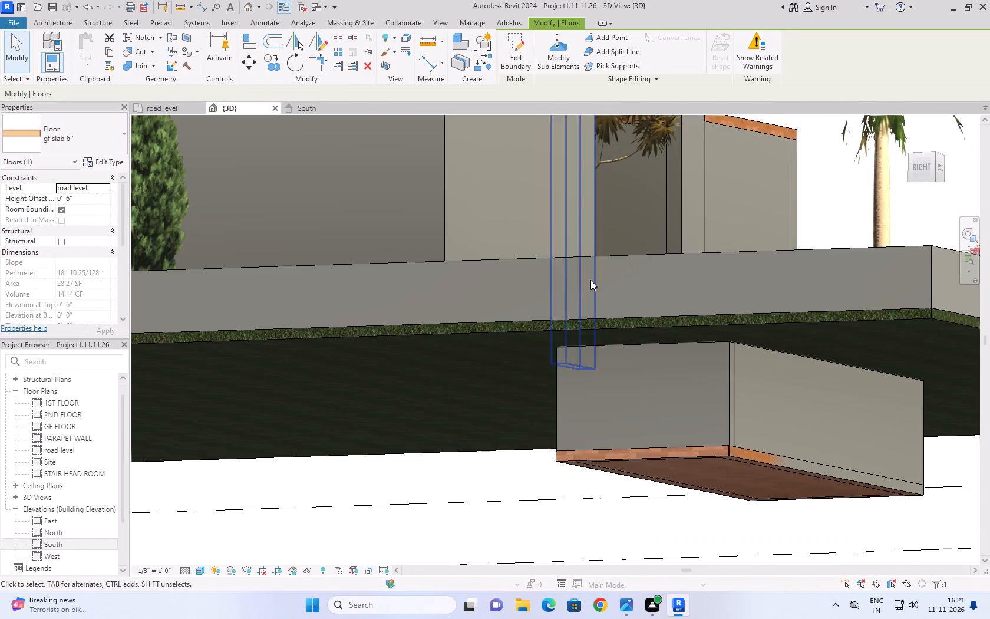
middle_click_drag(681, 526, 634, 618, "shift")
middle_click_drag(705, 368, 816, 374, "shift")
scroll(804, 291, "down", 5)
middle_click_drag(804, 291, 798, 294)
middle_click_drag(812, 289, 810, 362)
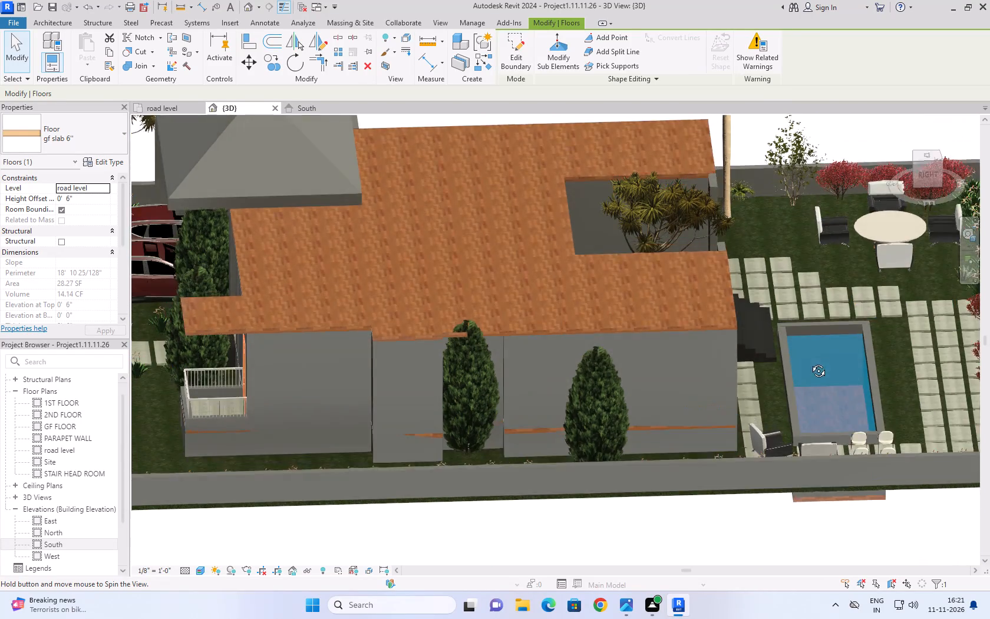
middle_click_drag(810, 362, 807, 374)
scroll(844, 422, "up", 5)
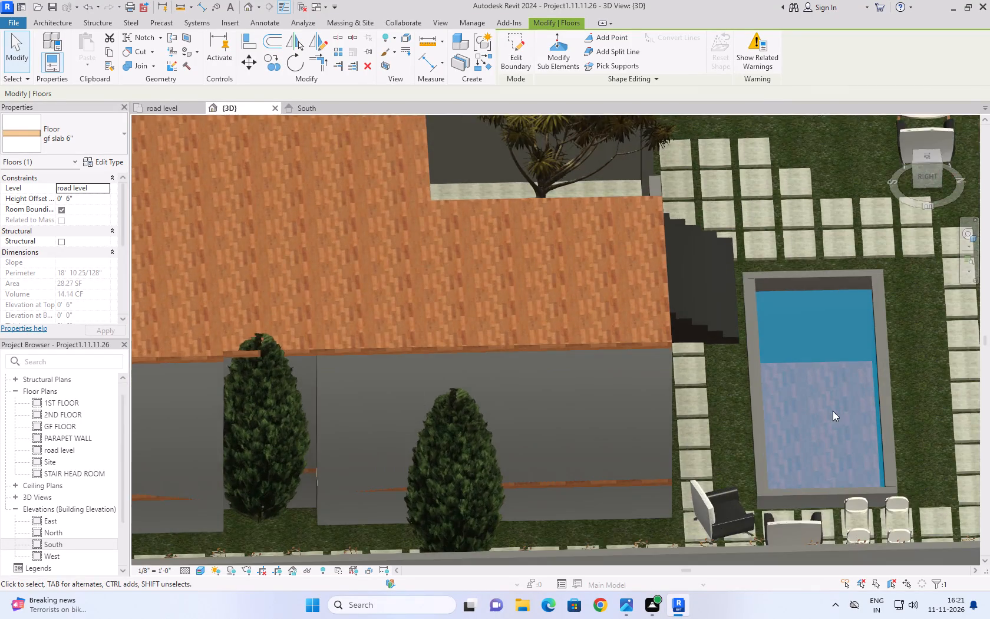
scroll(833, 411, "up", 1)
middle_click_drag(826, 400, 616, 354)
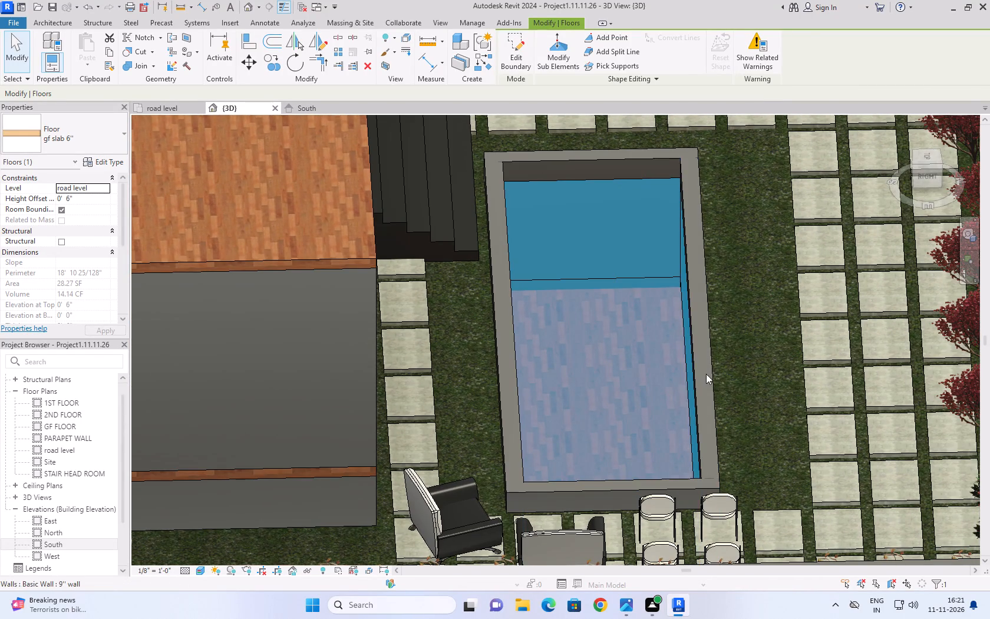
scroll(690, 351, "down", 3)
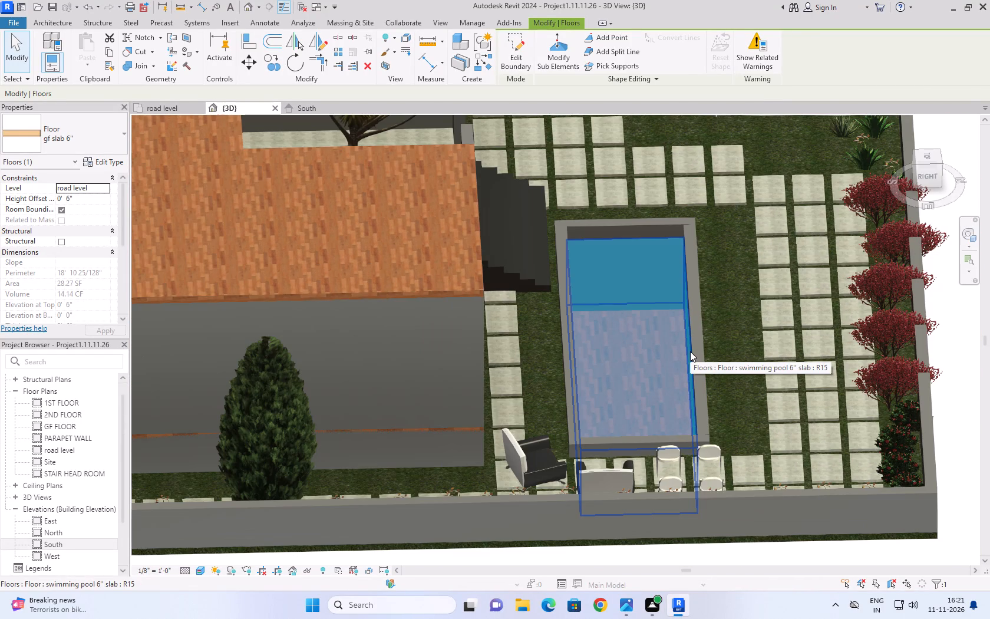
scroll(690, 351, "down", 3)
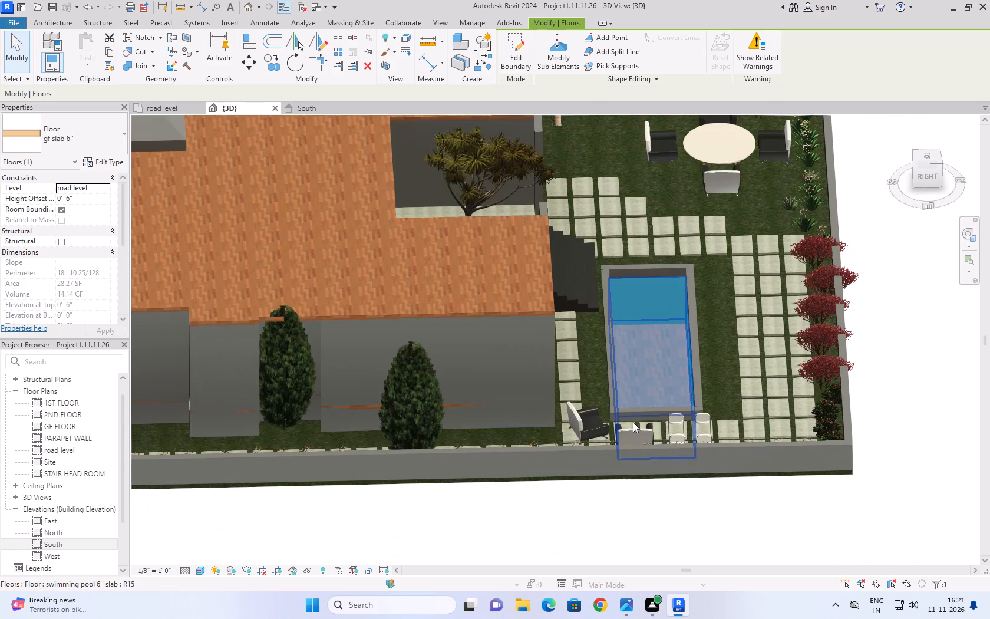
scroll(672, 311, "down", 3)
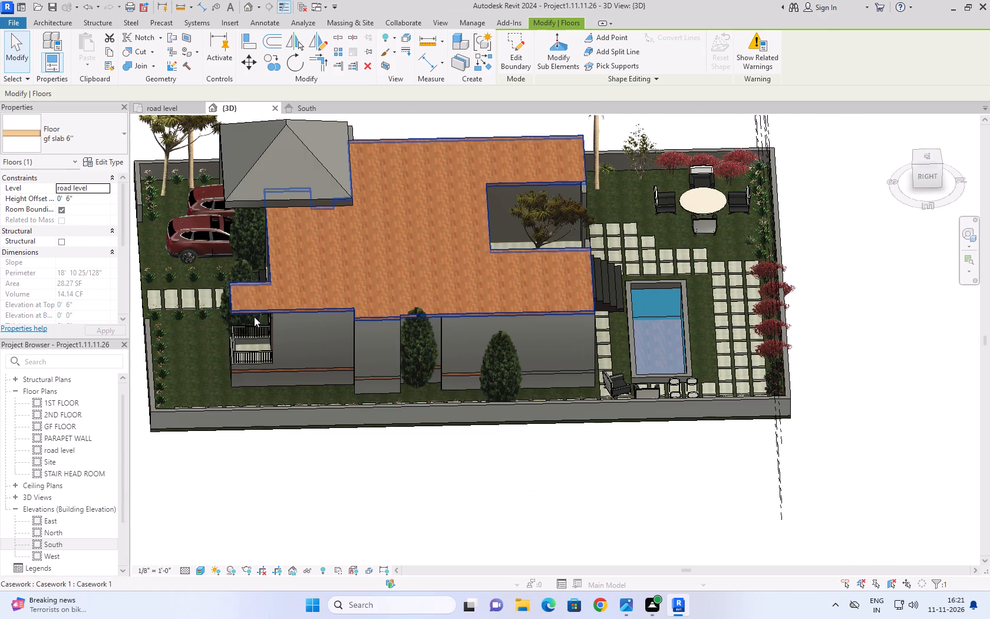
scroll(248, 281, "down", 1, "shift")
Examine the front of the house and the courtyard planter's floor from above in the 3D view.
middle_click_drag(249, 281, 430, 279, "shift")
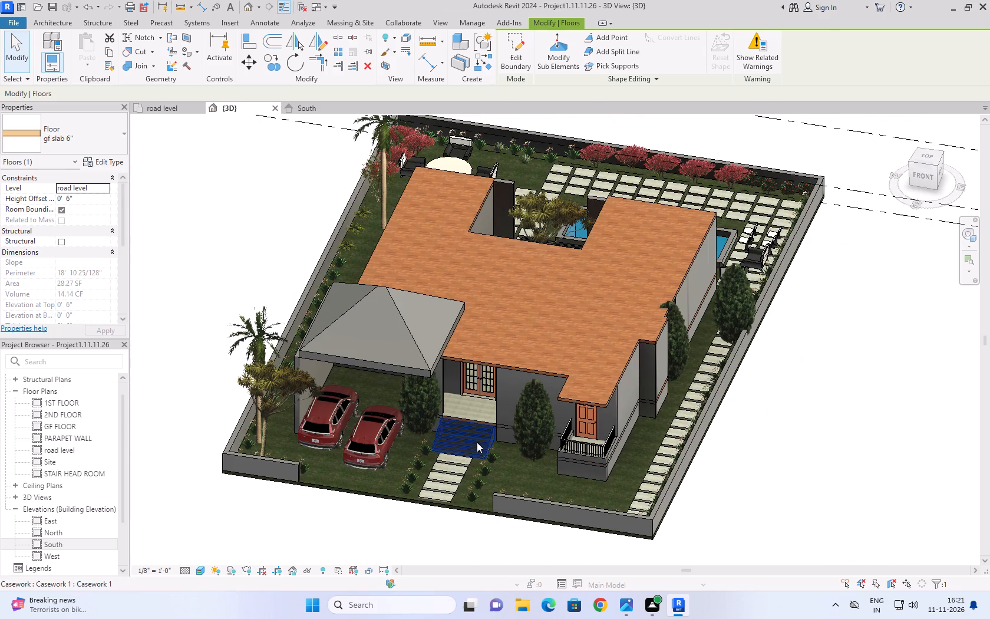
middle_click_drag(460, 434, 384, 511, "shift")
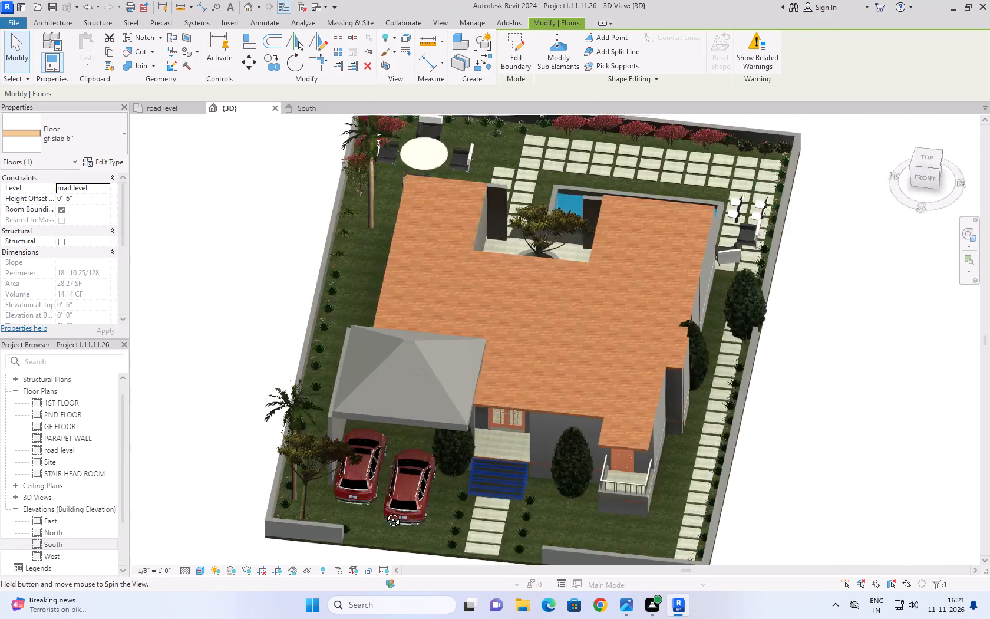
middle_click_drag(384, 511, 220, 615, "shift")
scroll(189, 439, "up", 1, "shift")
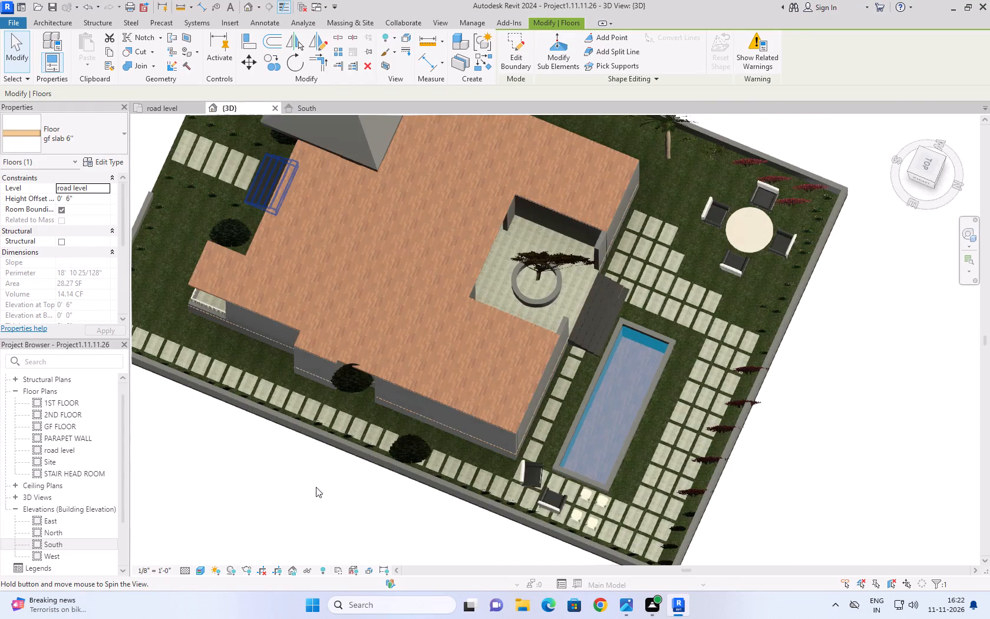
scroll(478, 247, "up", 5)
middle_click_drag(447, 216, 442, 273, "shift")
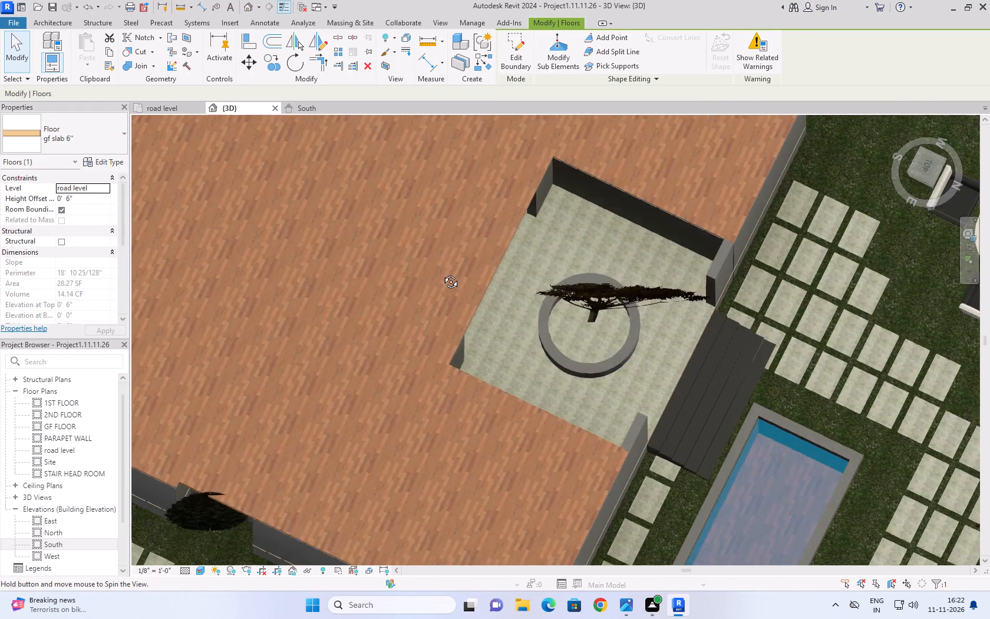
middle_click_drag(442, 273, 499, 269, "shift")
scroll(458, 289, "up", 1, "shift")
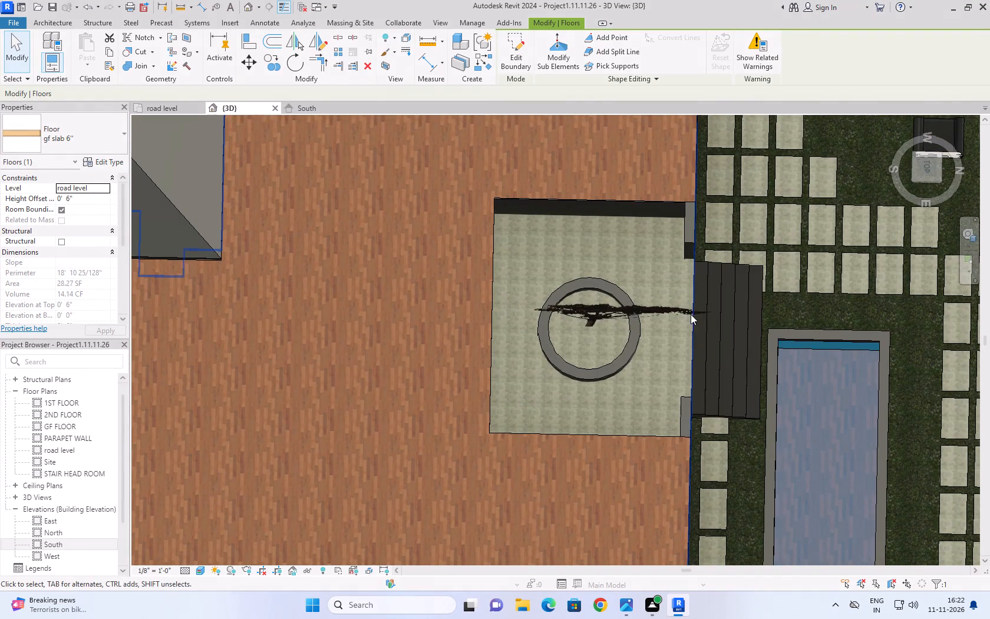
scroll(615, 350, "up", 4)
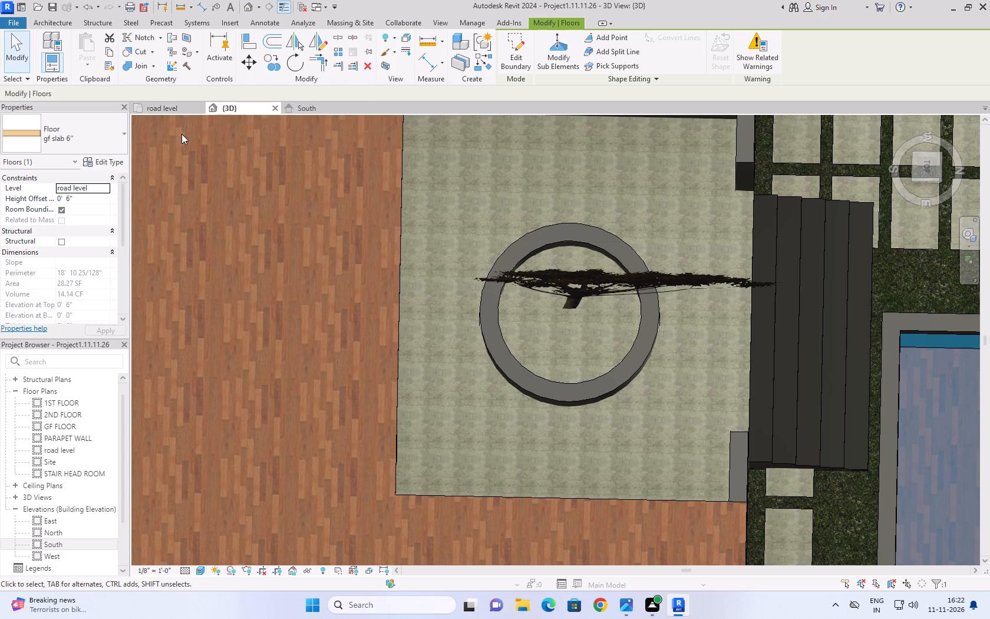
Open the GF FLOOR plan, clear the selection, and start a new floor boundary at the courtyard planter.
double_click(67, 424)
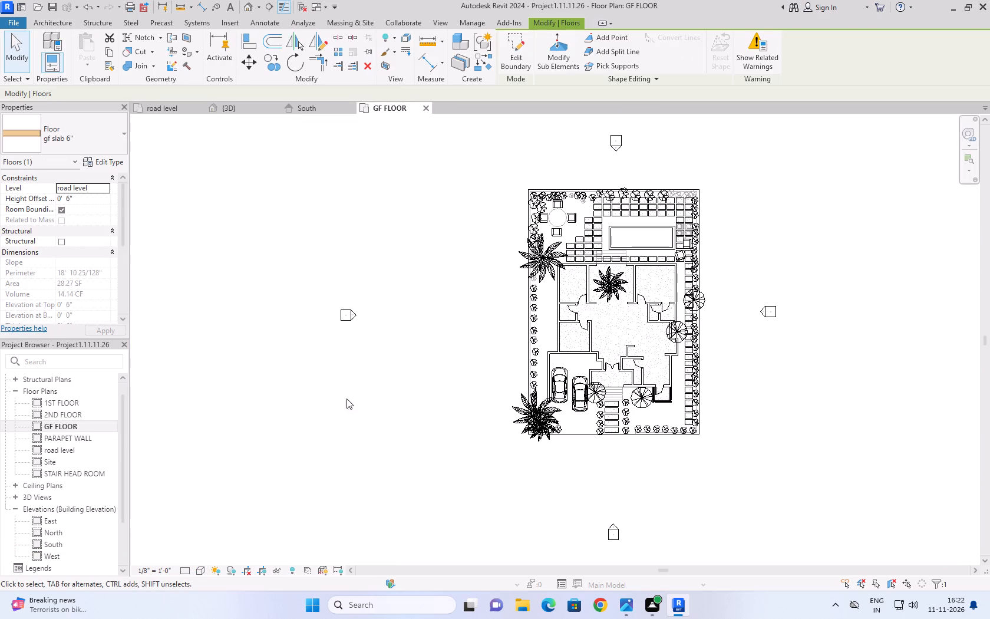
right_click_drag(593, 212, 742, 190)
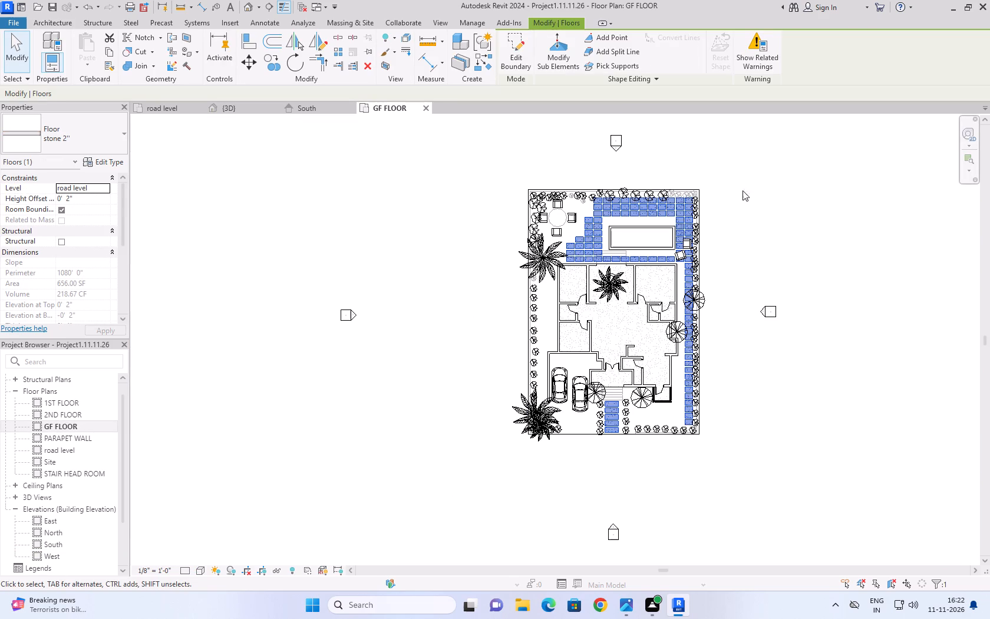
right_click_drag(742, 190, 742, 187)
key("Escape")
key("Escape")
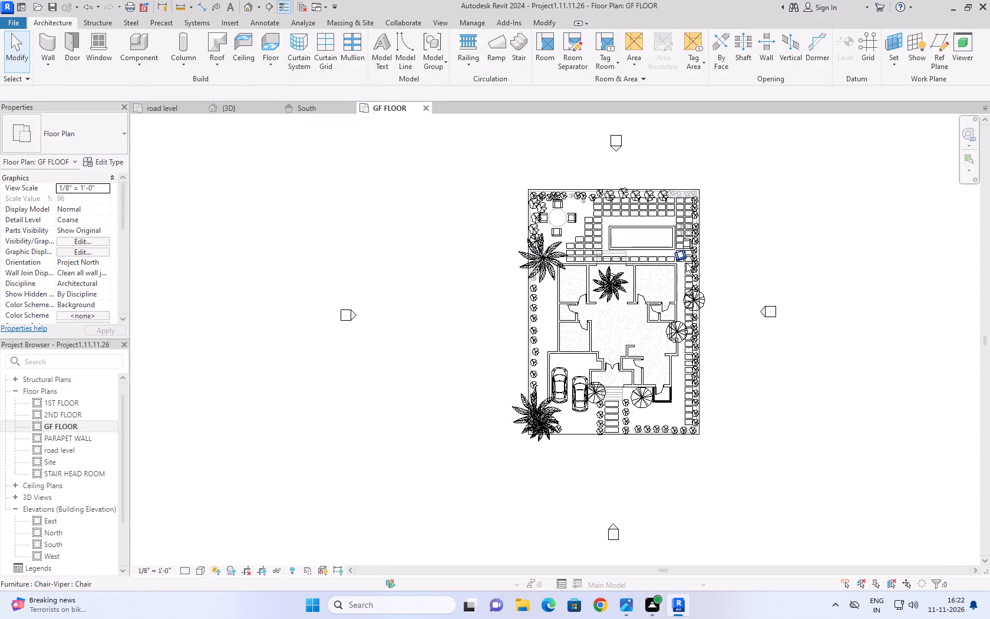
scroll(610, 285, "up", 12)
scroll(610, 285, "down", 1)
scroll(610, 285, "up", 4)
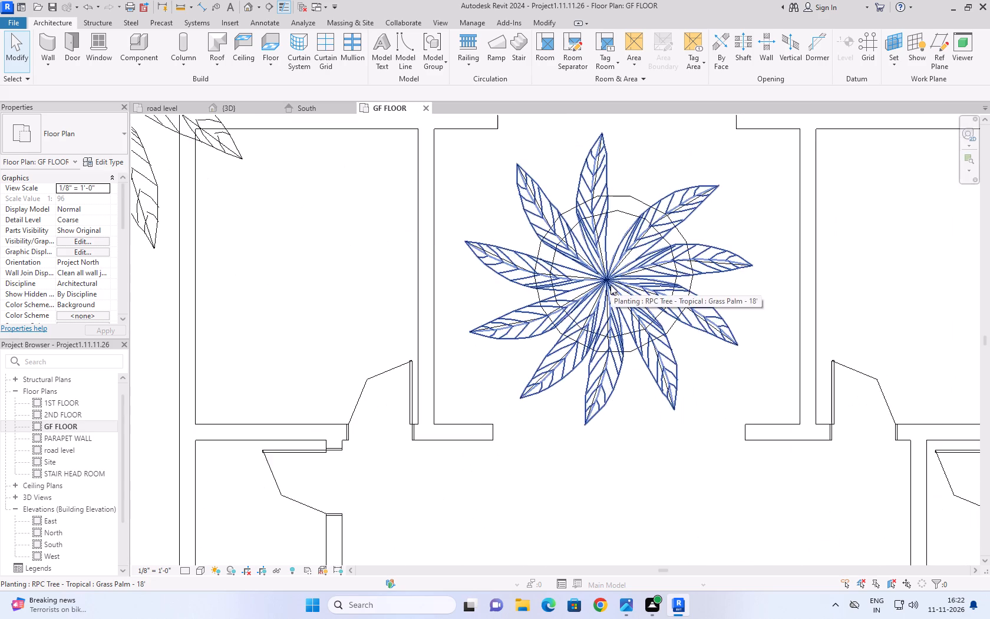
scroll(610, 285, "up", 4)
middle_click_drag(669, 249, 458, 324)
scroll(456, 311, "up", 3)
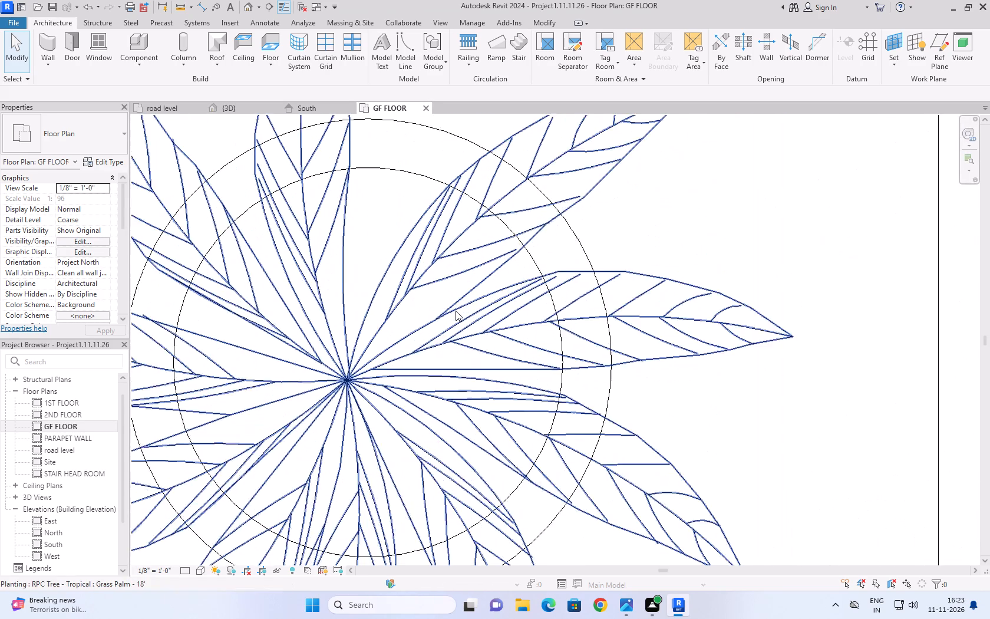
scroll(456, 311, "up", 3)
scroll(399, 371, "down", 3)
middle_click_drag(397, 368, 452, 294)
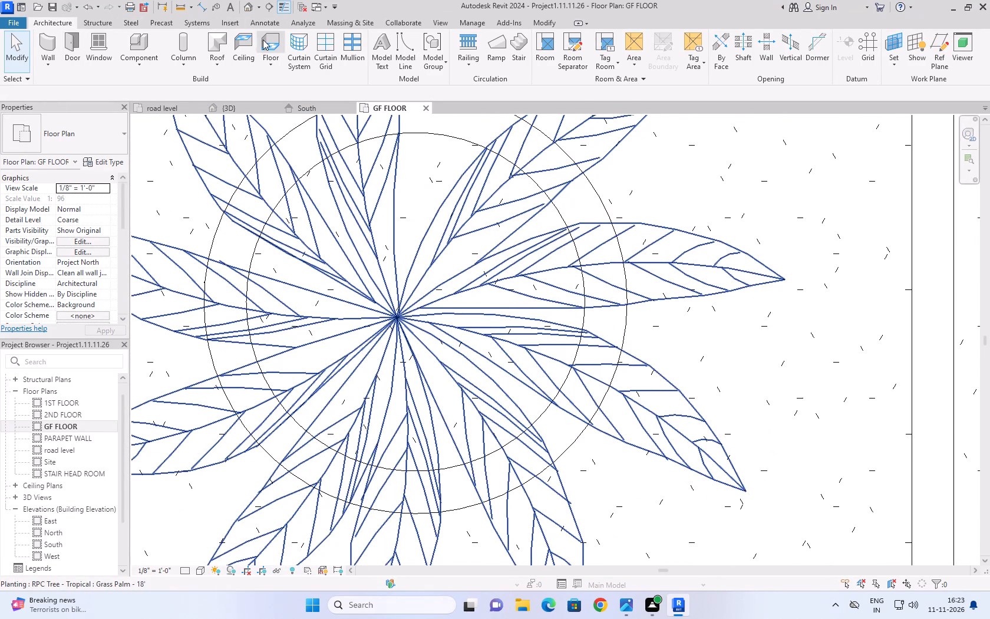
left_click(266, 41)
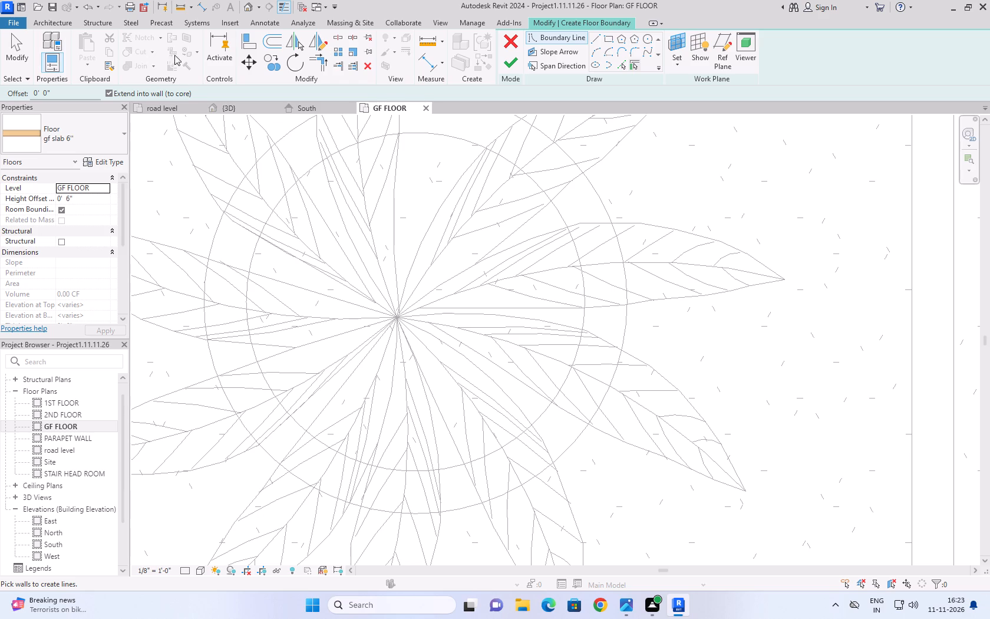
Duplicate the gf slab 6" floor type for the planter floor, accepting the suggested name.
left_click(111, 131)
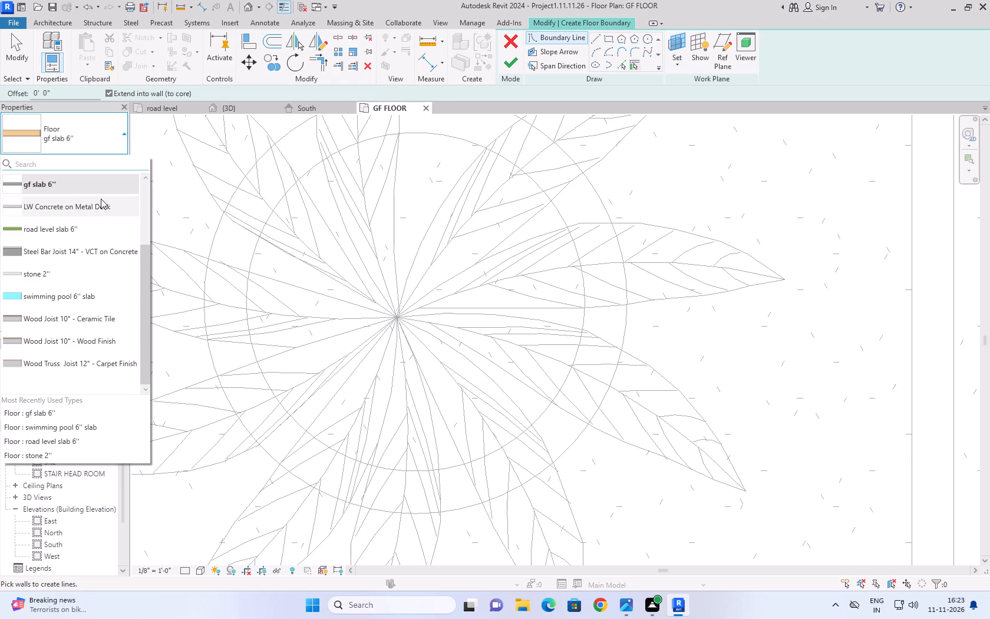
scroll(78, 198, "up", 4)
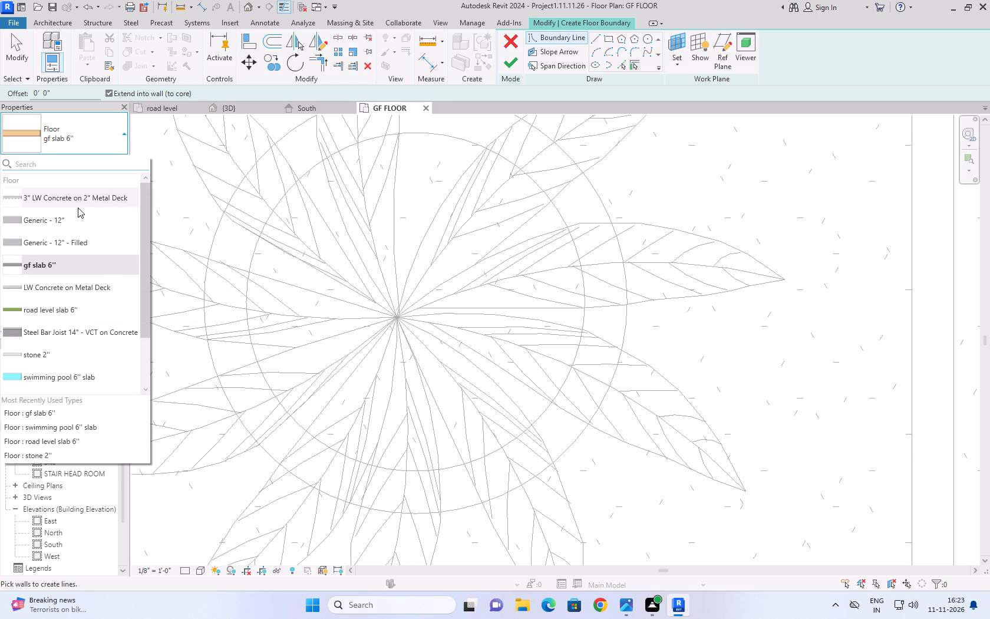
scroll(78, 208, "up", 5)
scroll(78, 208, "down", 5)
scroll(78, 208, "up", 4)
left_click(88, 137)
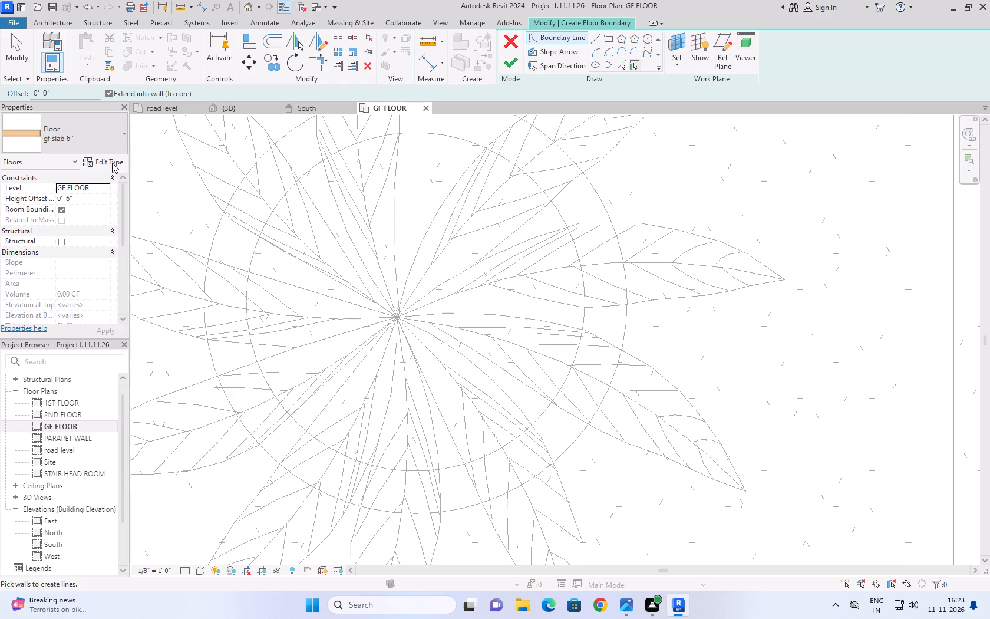
left_click(112, 163)
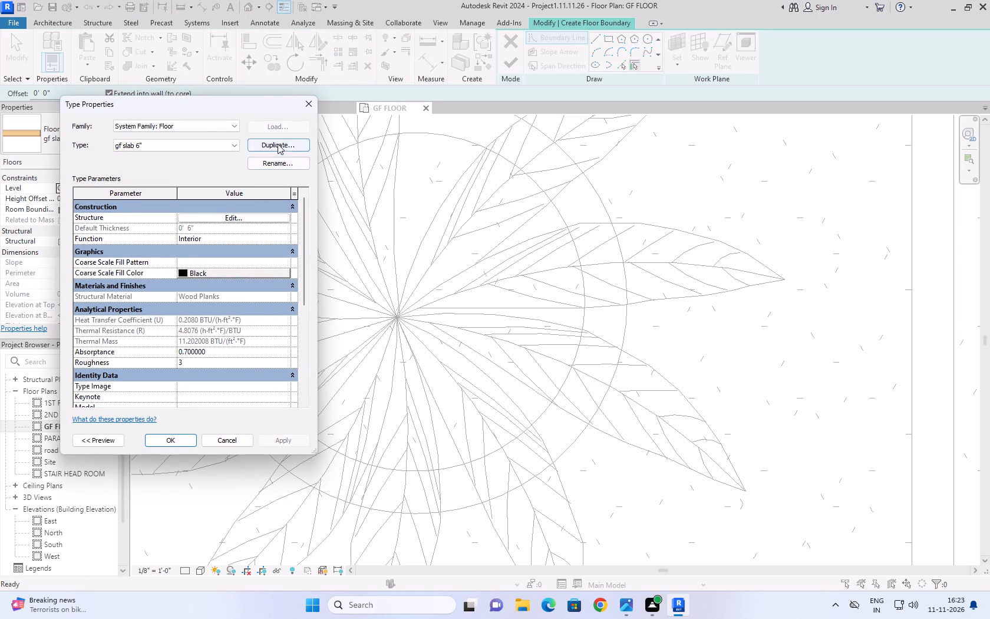
left_click(278, 143)
left_click(200, 304)
Set the structure layer thickness of the gf slab 6" 2 floor type to 1' 0".
left_click(222, 219)
left_click(192, 242)
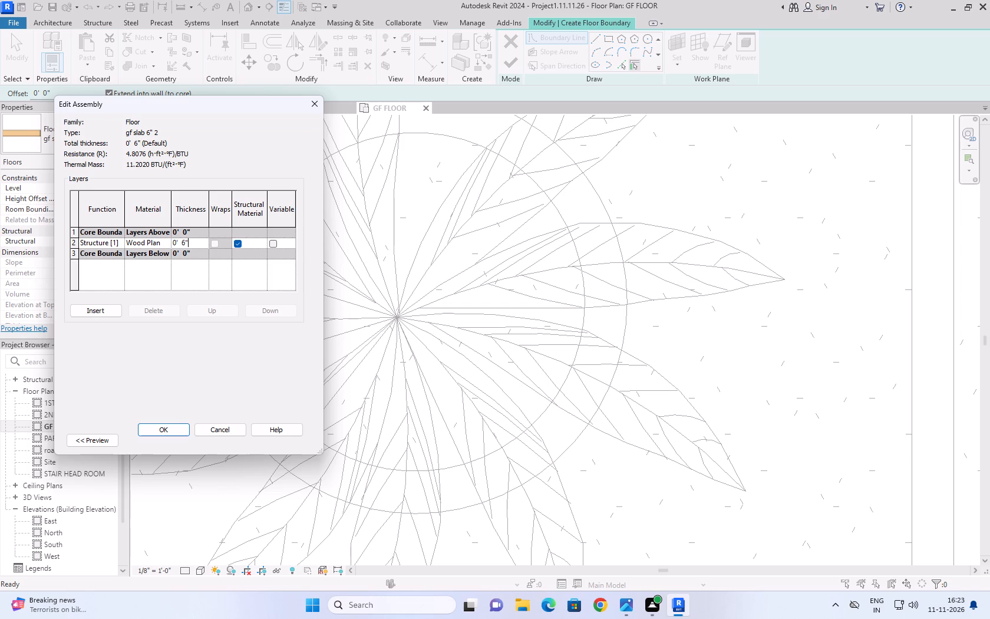
key("BackSpace")
key("BackSpace")
key("BackSpace")
key("BackSpace")
key("BackSpace")
key("BackSpace")
scroll(192, 242, "down", 1)
key("1")
key("apostrophe")
key("Return")
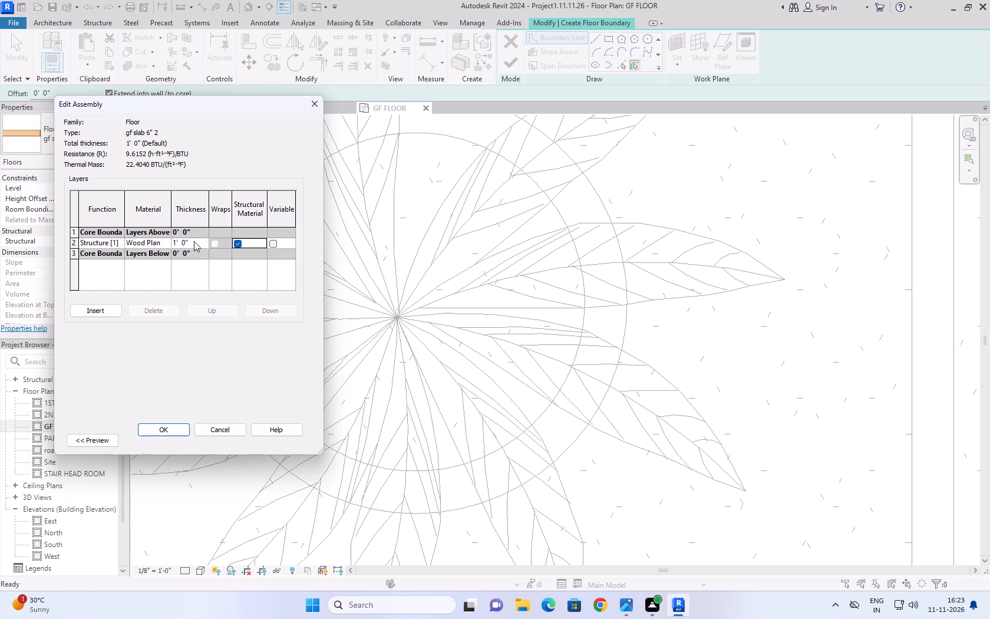
Assign the Earth material to the structure layer of the new floor type and accept the type changes.
left_click(169, 243)
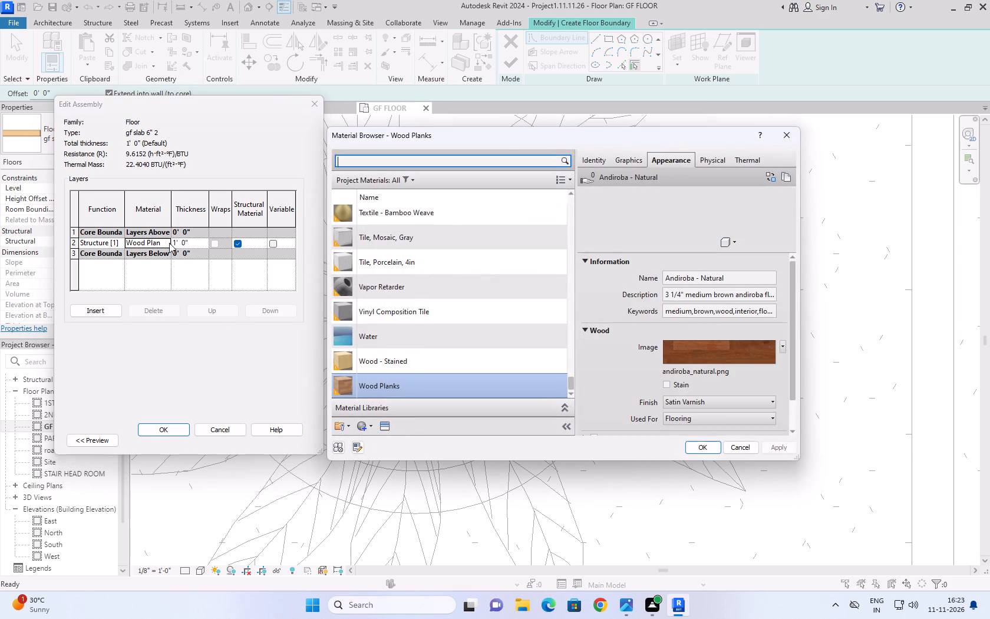
scroll(463, 305, "down", 5)
scroll(460, 305, "up", 7)
scroll(460, 305, "down", 12)
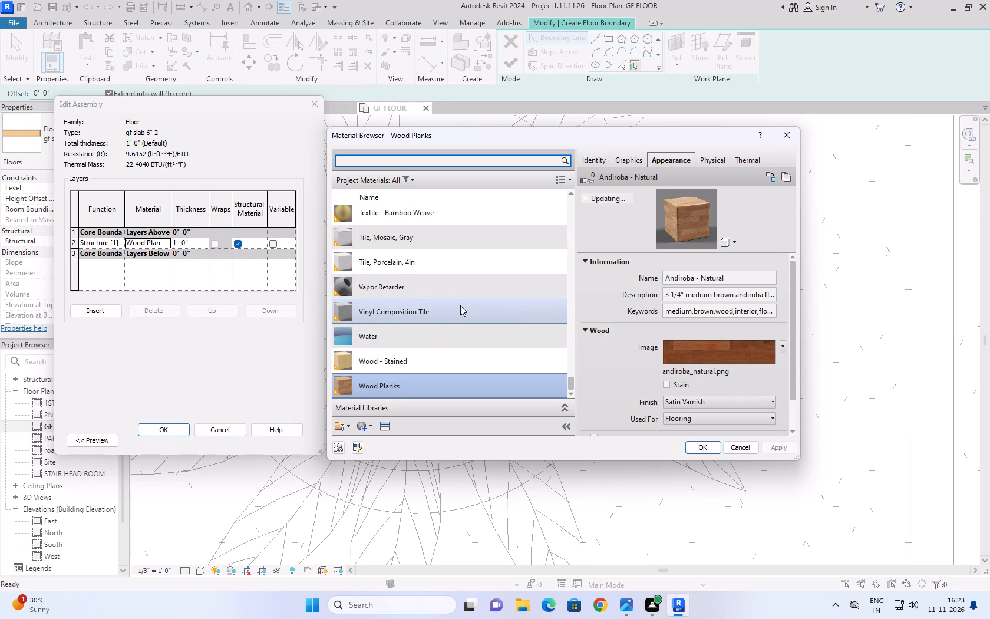
scroll(460, 305, "up", 18)
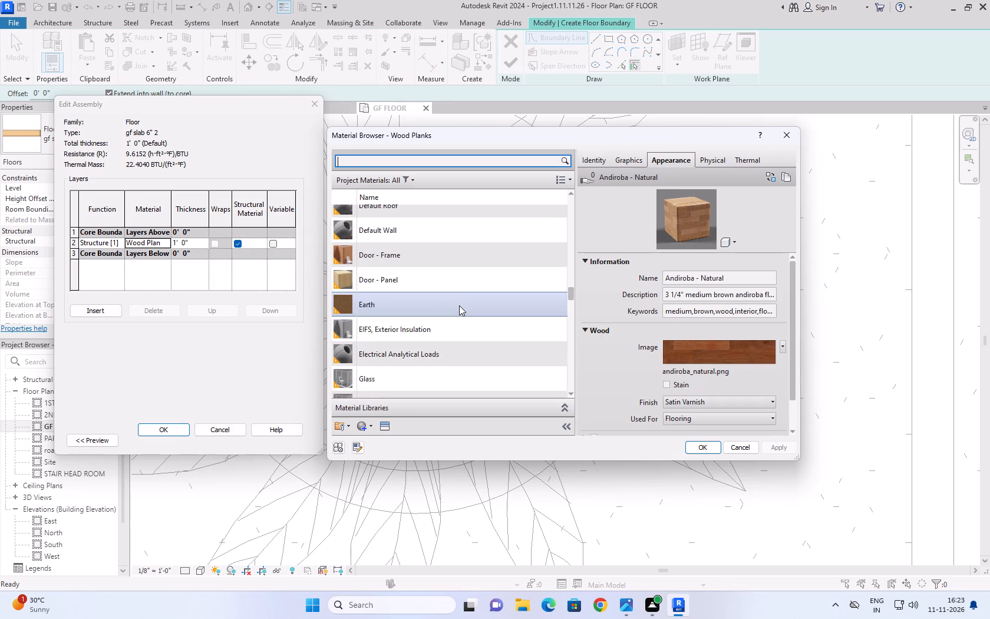
left_click(453, 308)
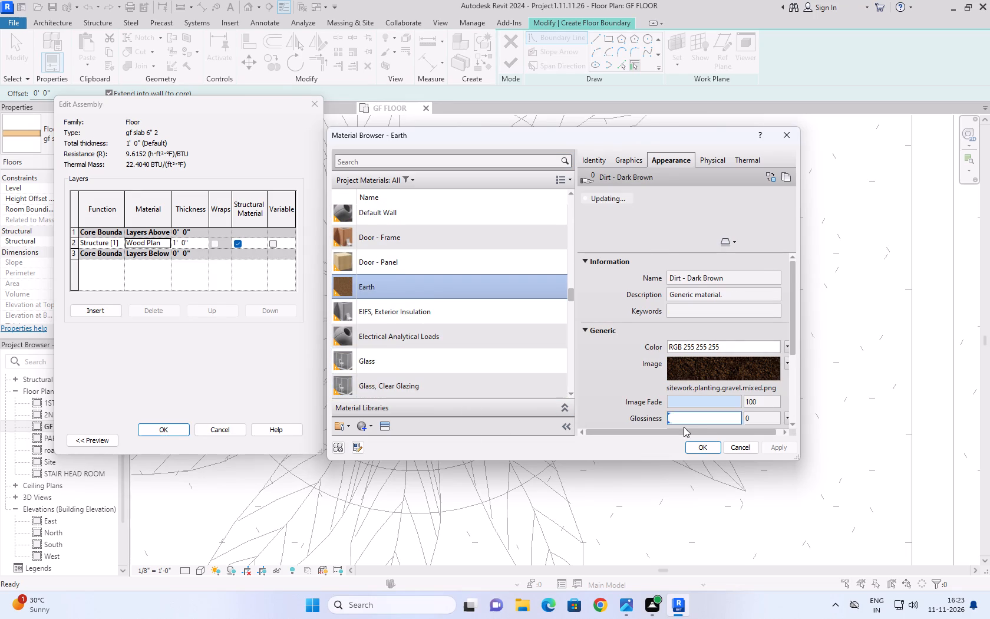
left_click(709, 450)
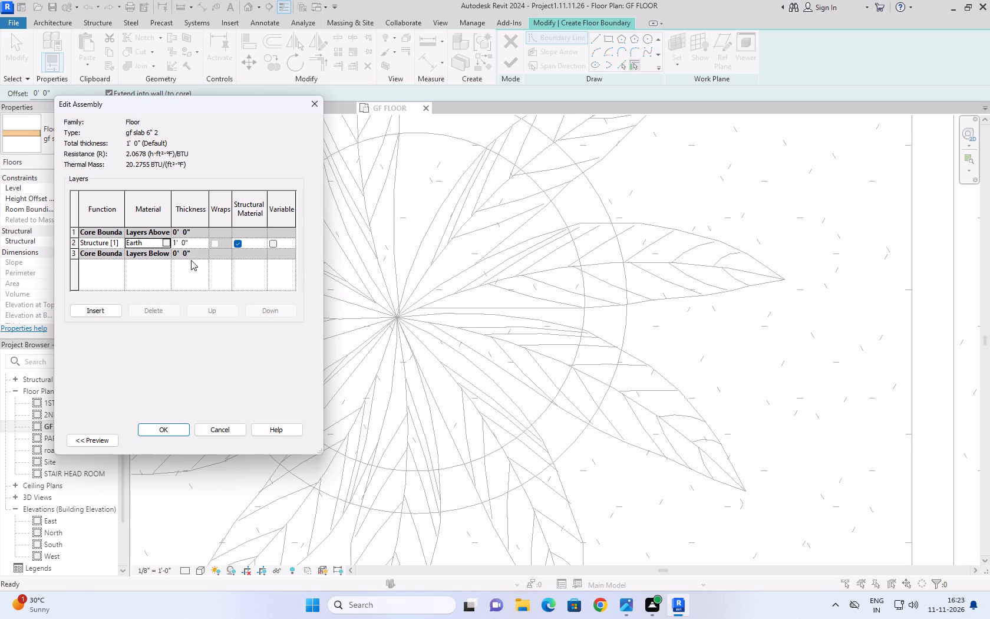
left_click(168, 429)
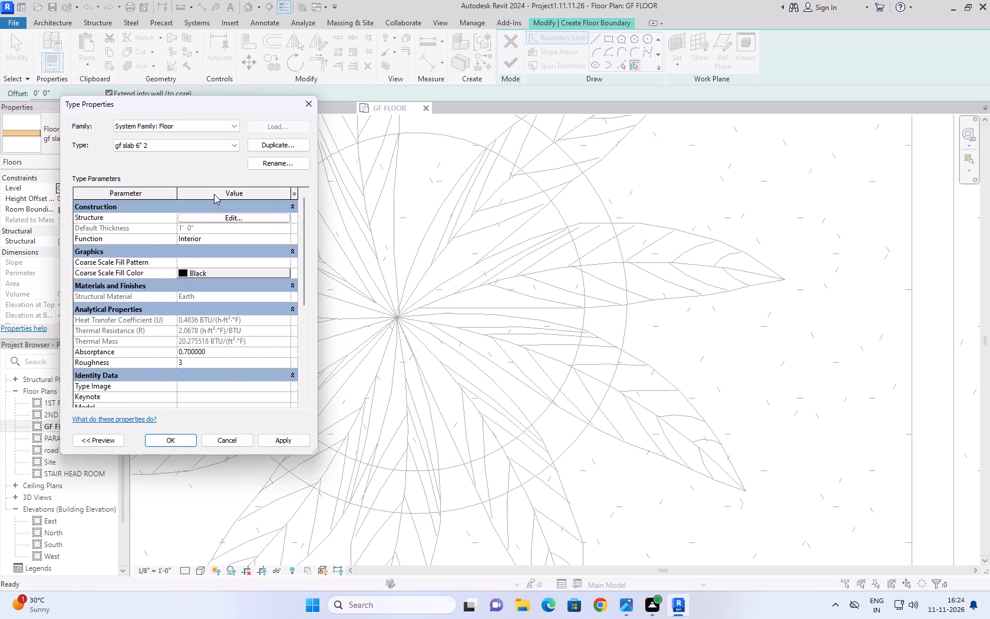
left_click(171, 443)
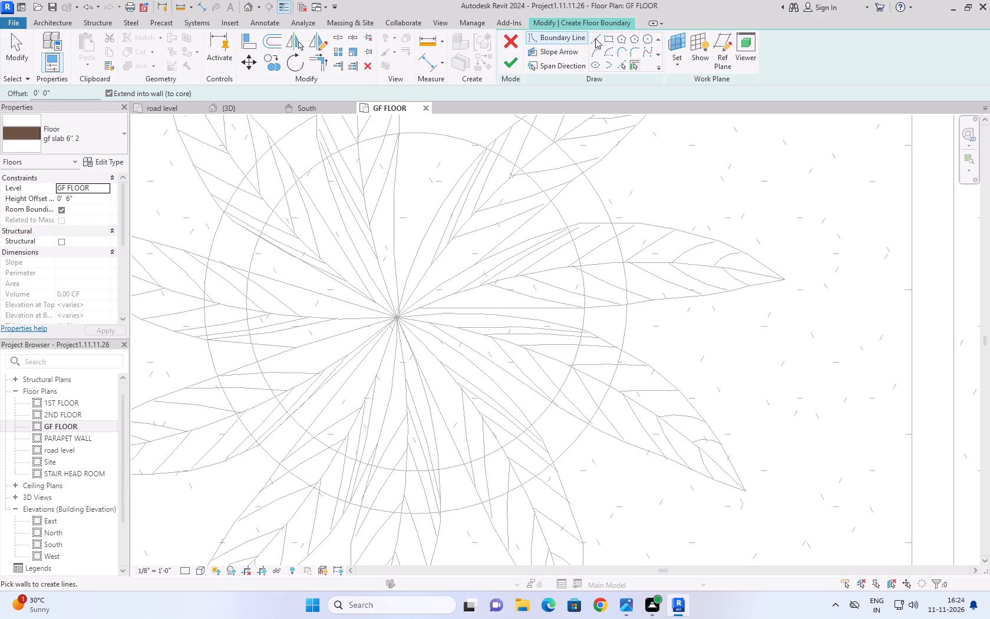
Sketch a circular floor boundary of 3' 0" radius centred on the palm tree in the courtyard planter.
left_click(646, 36)
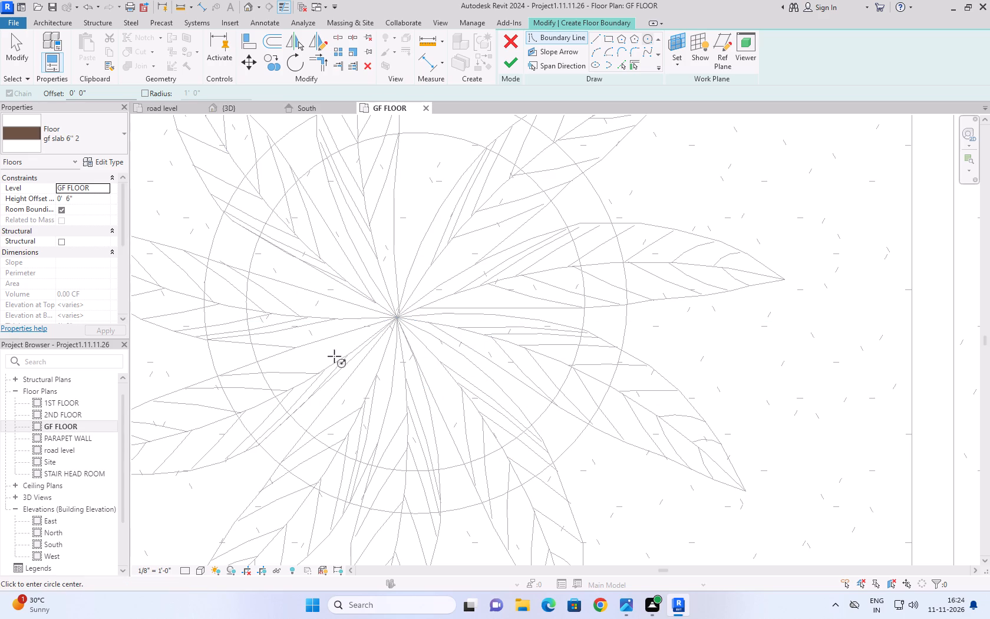
left_click(397, 314)
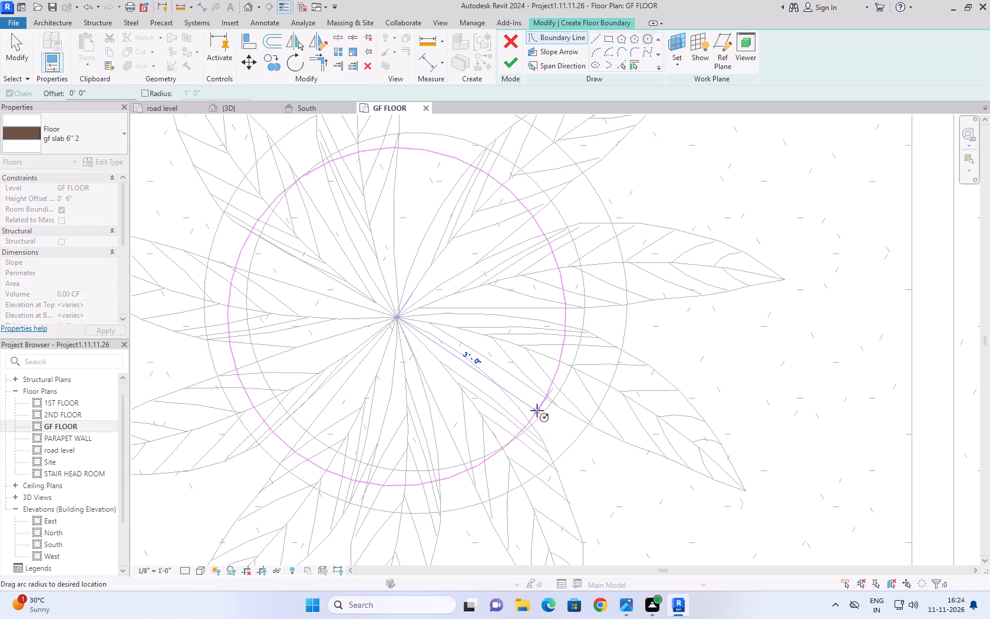
left_click(537, 410)
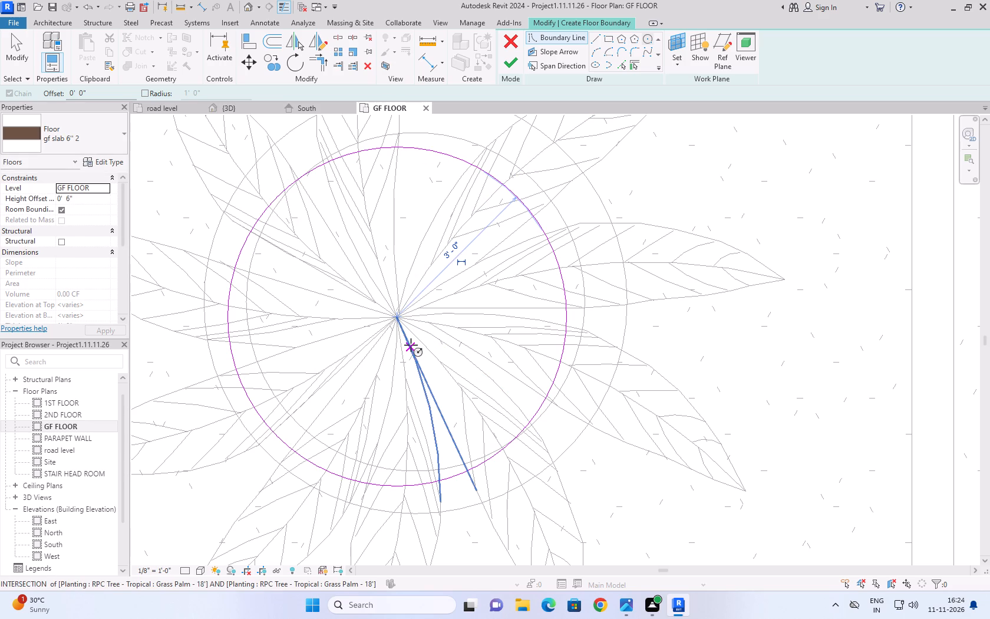
key("Escape")
key("Escape")
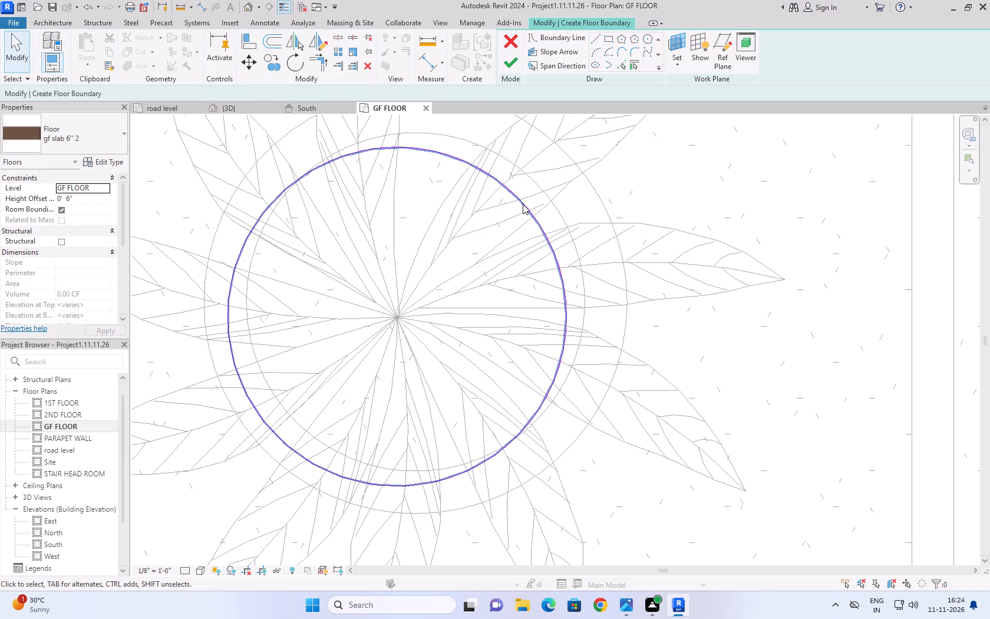
Nudge the boundary circle into alignment with the planter's inner circular edge and finish the floor.
left_click(523, 204)
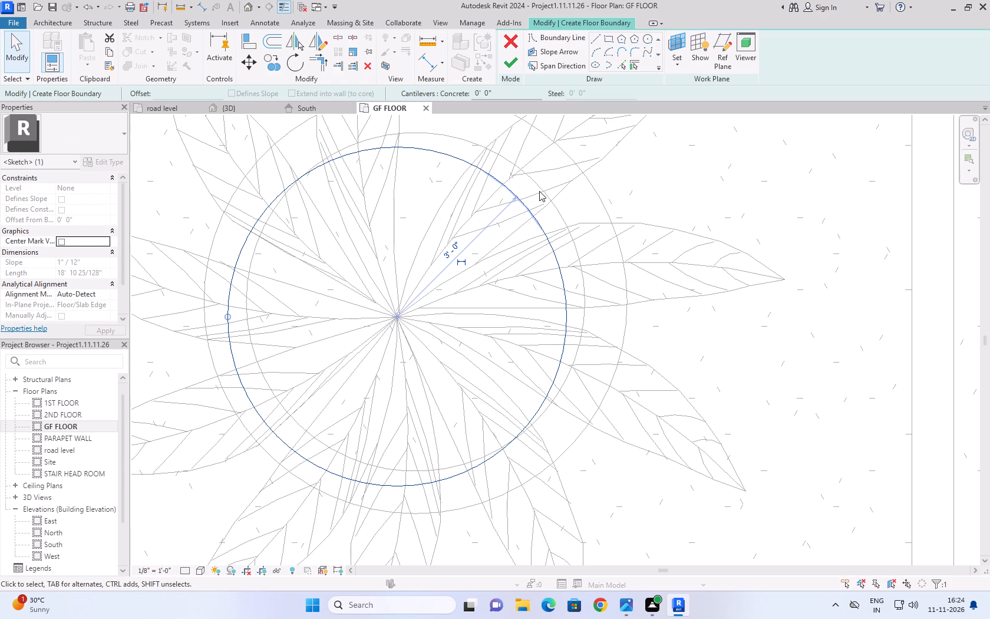
key("Right")
key("Right")
key("Right")
key("Right")
key("Right")
key("Right")
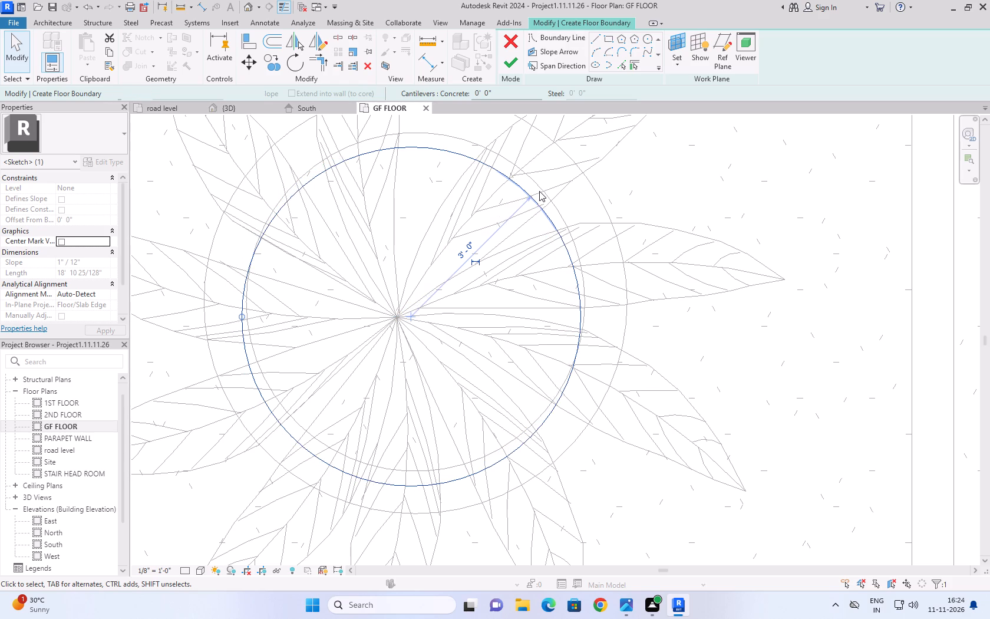
key("Right")
key("Right")
key("Right")
key("Up")
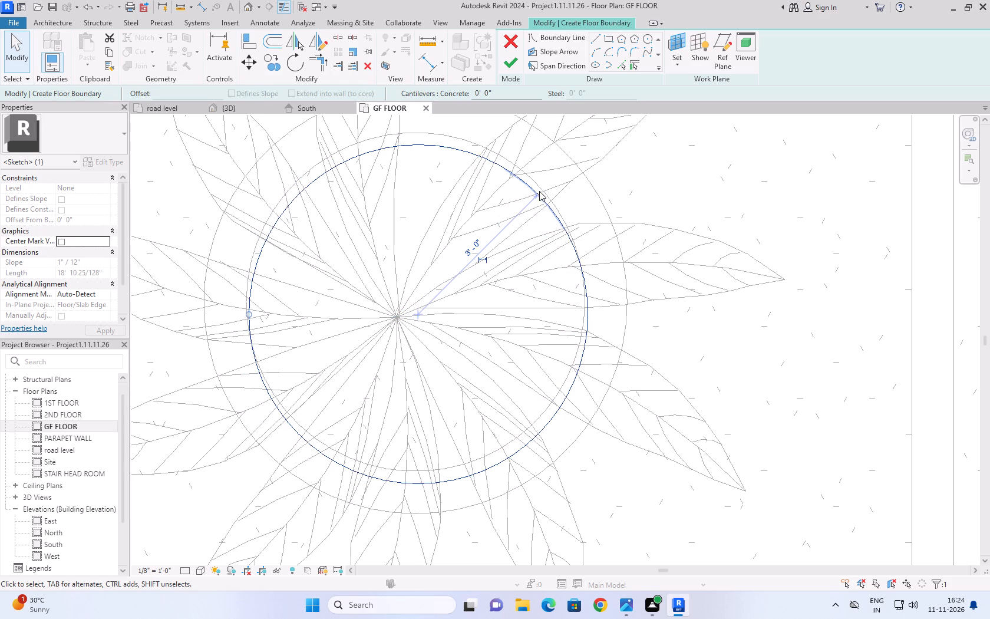
key("Up")
key("Up")
key("Up")
key("Up")
key("Up")
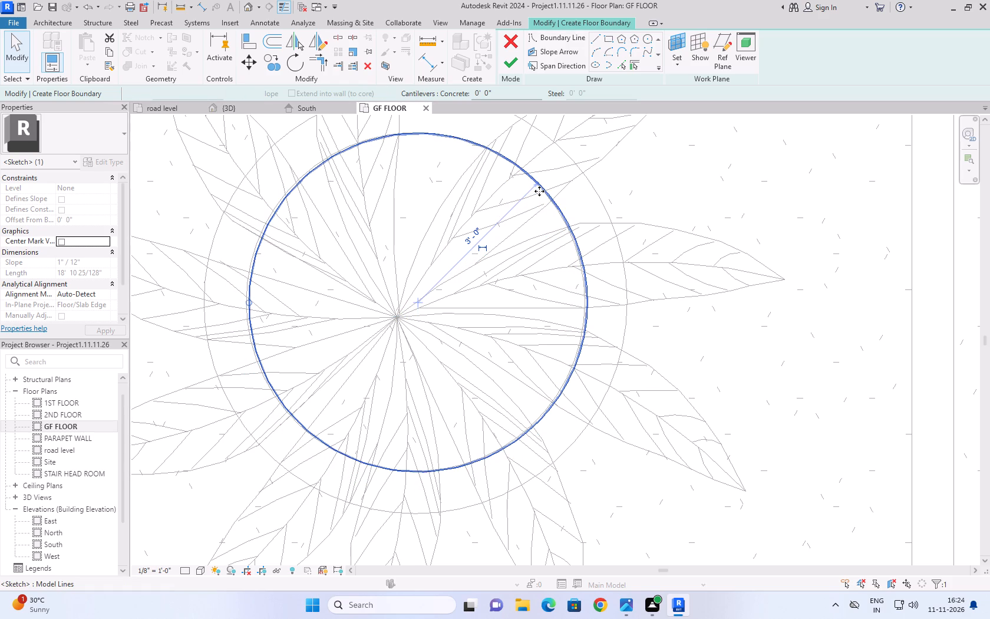
key("Left")
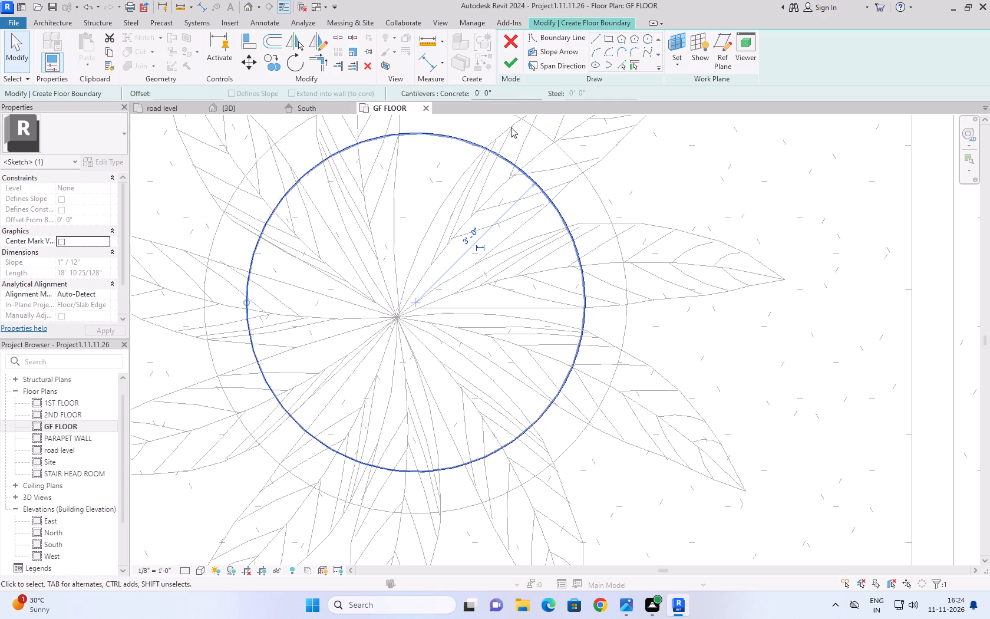
left_click(510, 65)
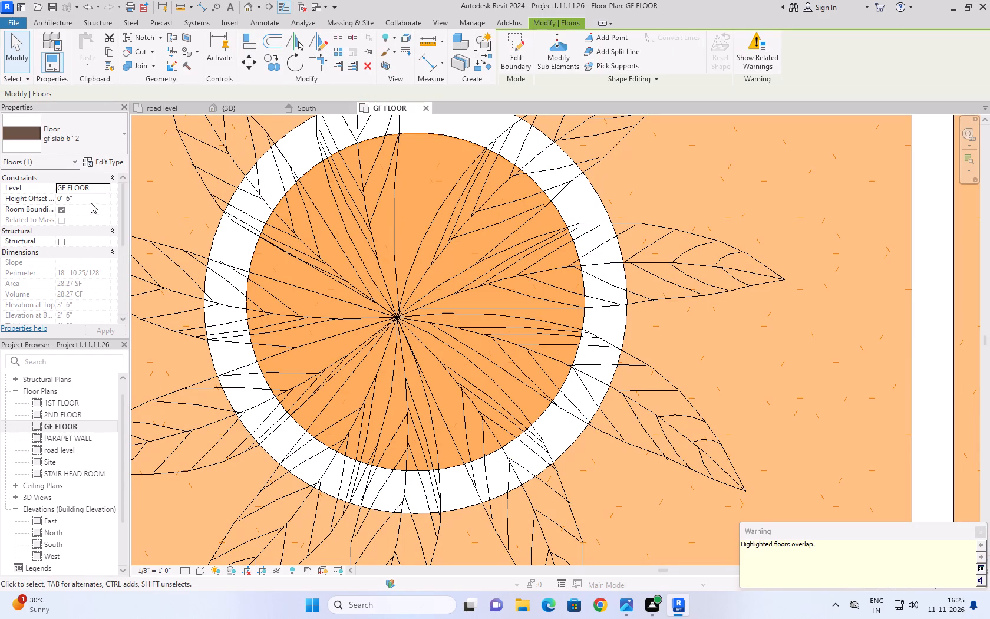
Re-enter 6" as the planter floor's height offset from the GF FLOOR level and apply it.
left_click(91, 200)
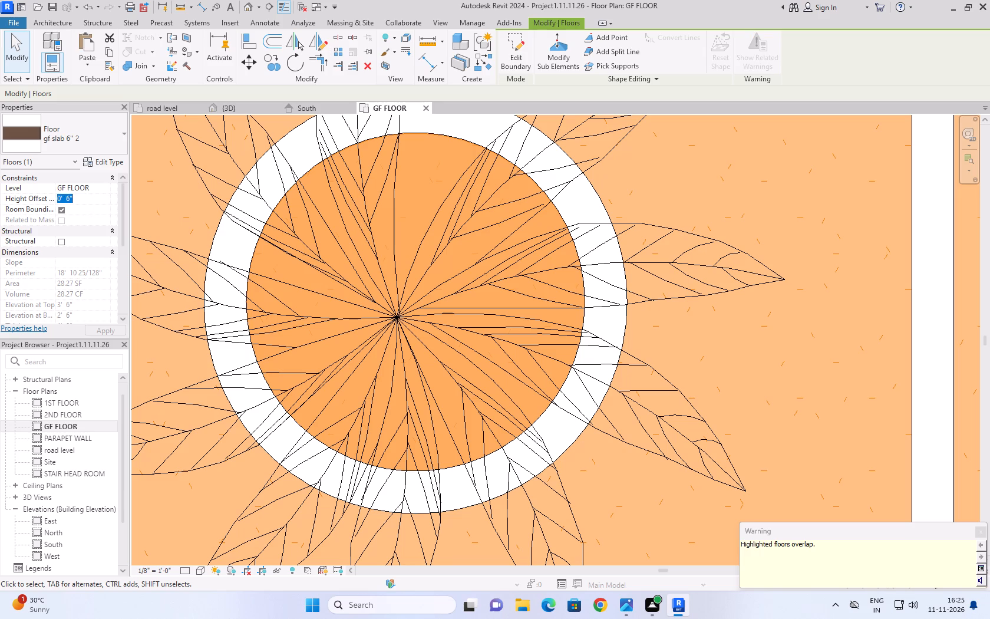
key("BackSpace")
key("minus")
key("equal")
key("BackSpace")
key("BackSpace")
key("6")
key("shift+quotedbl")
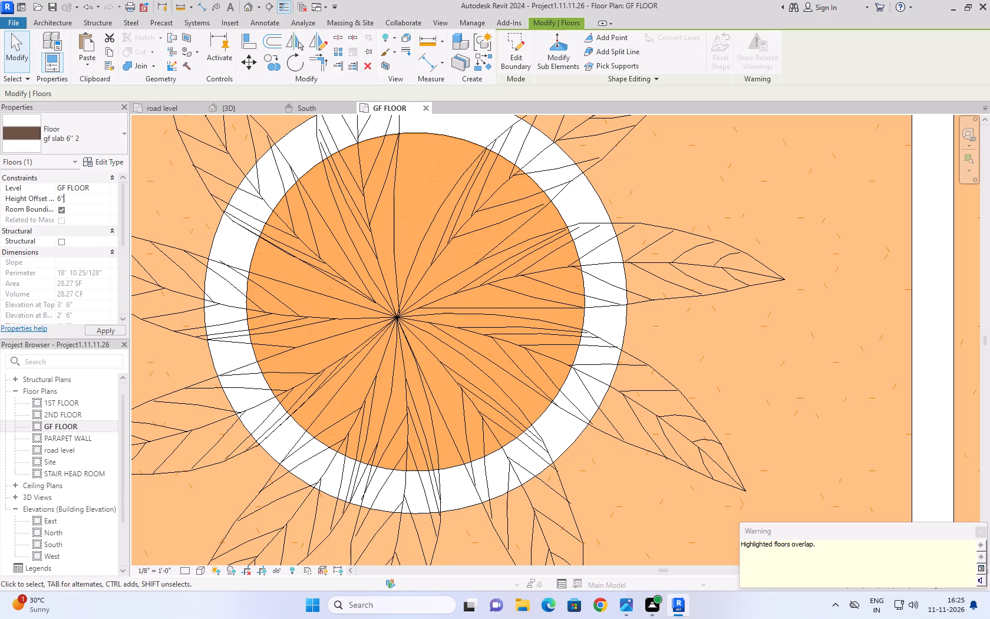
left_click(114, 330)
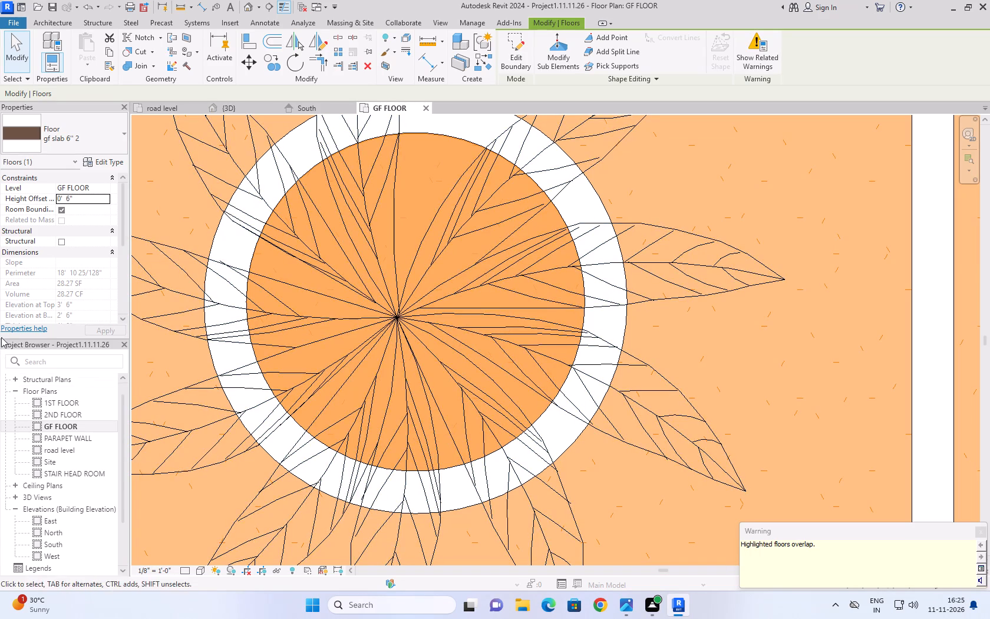
Set the planter floor's height offset from the GF FLOOR level to 1' 0" and apply it.
left_click(91, 200)
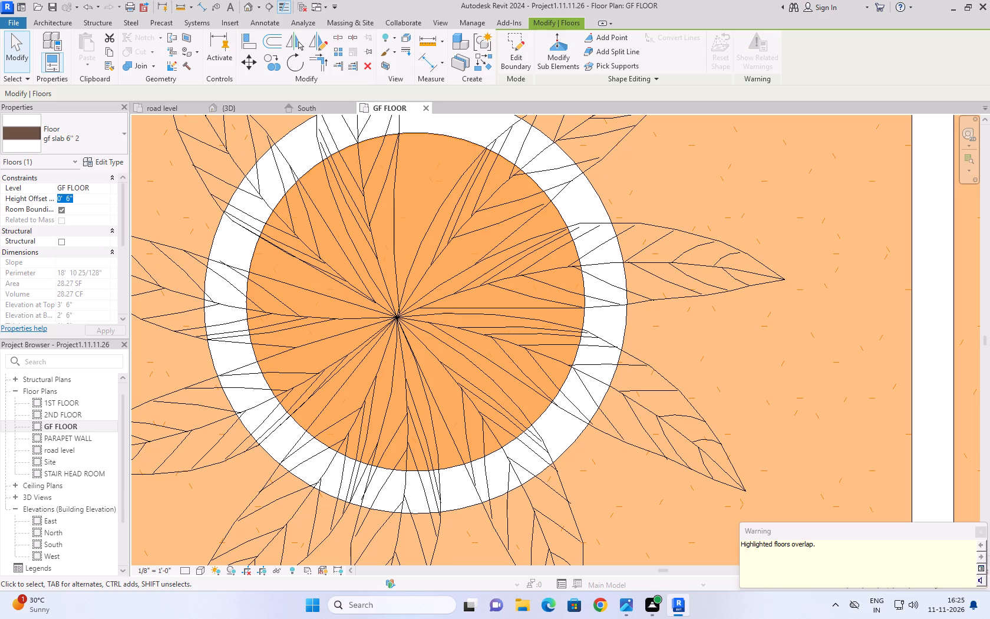
key("BackSpace")
key("1")
key("apostrophe")
key("Return")
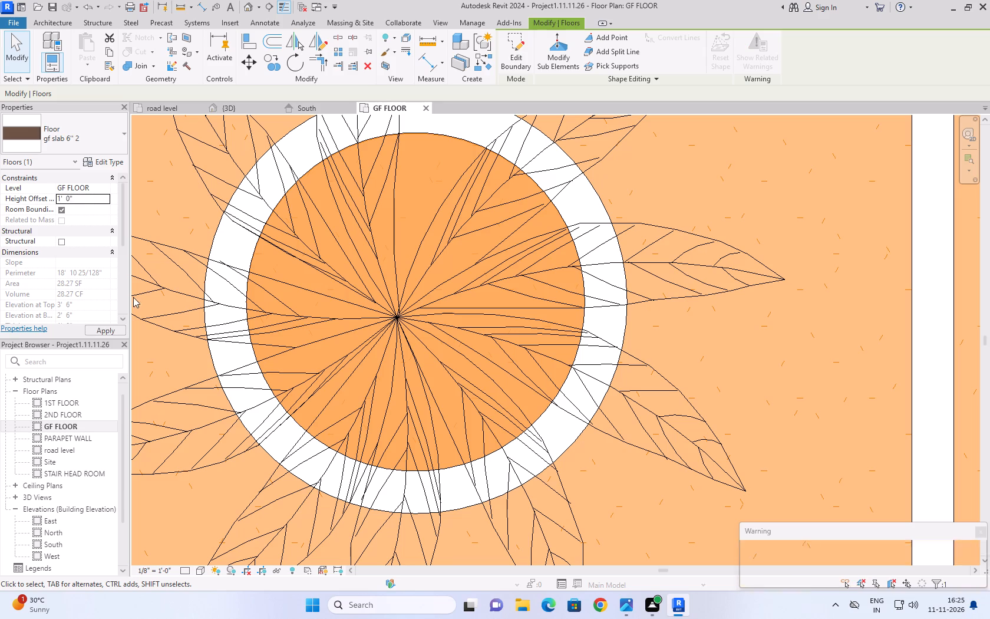
left_click(116, 332)
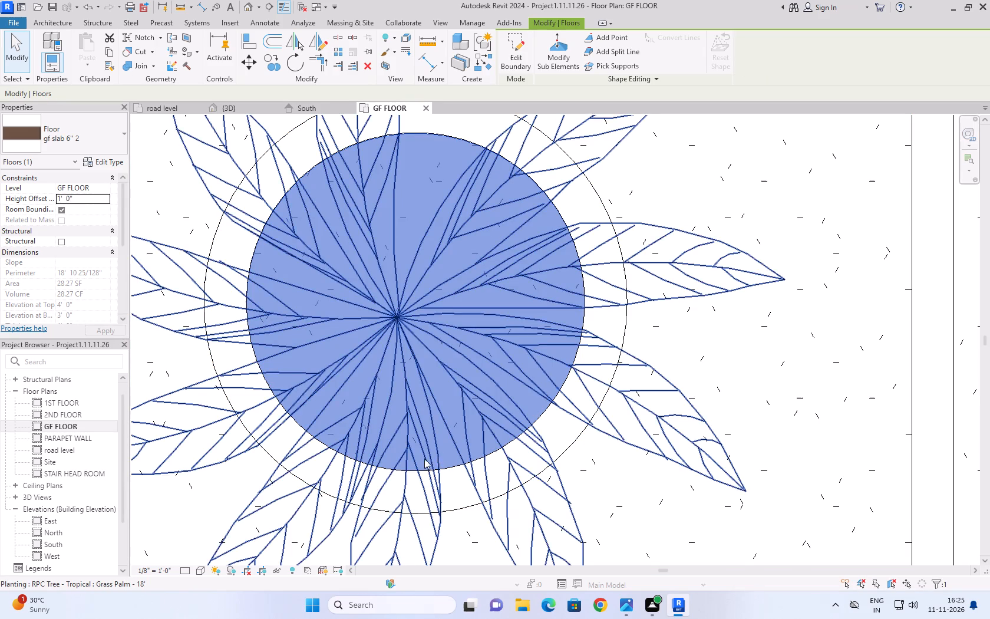
Examine the earth-filled circular planter and its rim in the 3D view from above and from the courtyard steps.
left_click(702, 167)
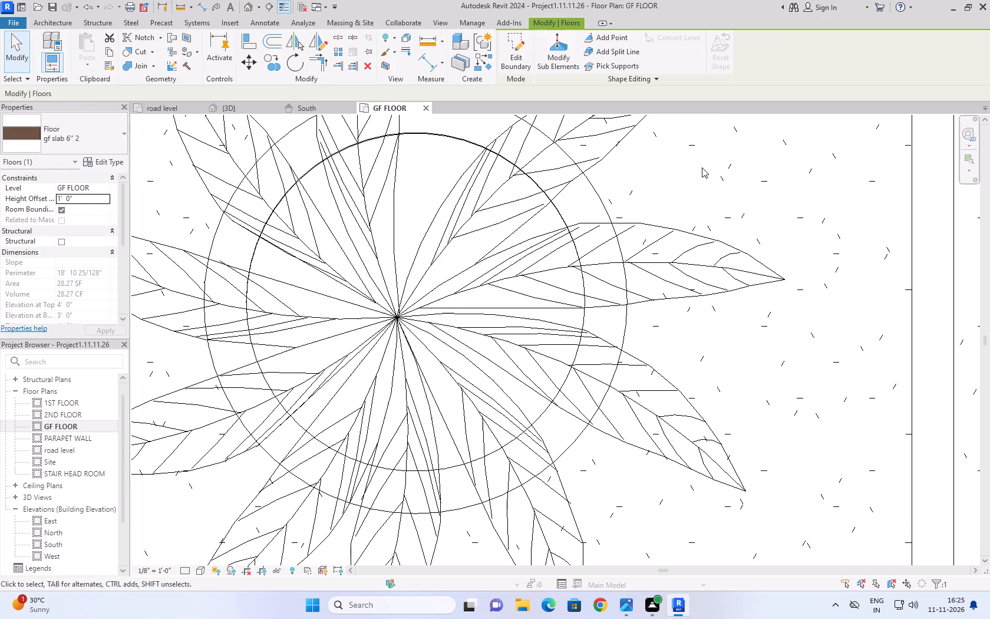
left_click(236, 109)
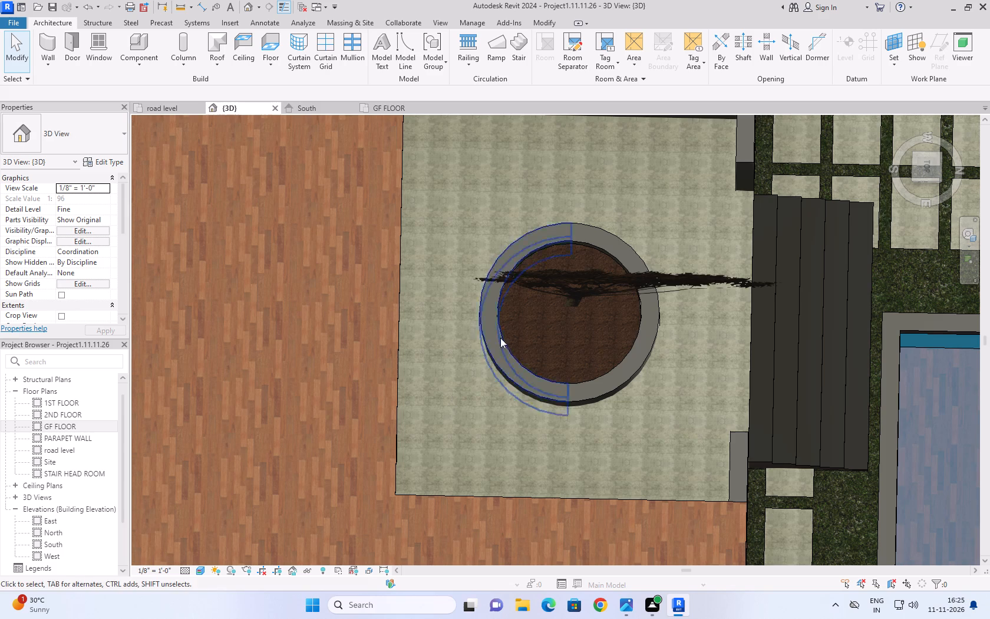
scroll(599, 371, "up", 2)
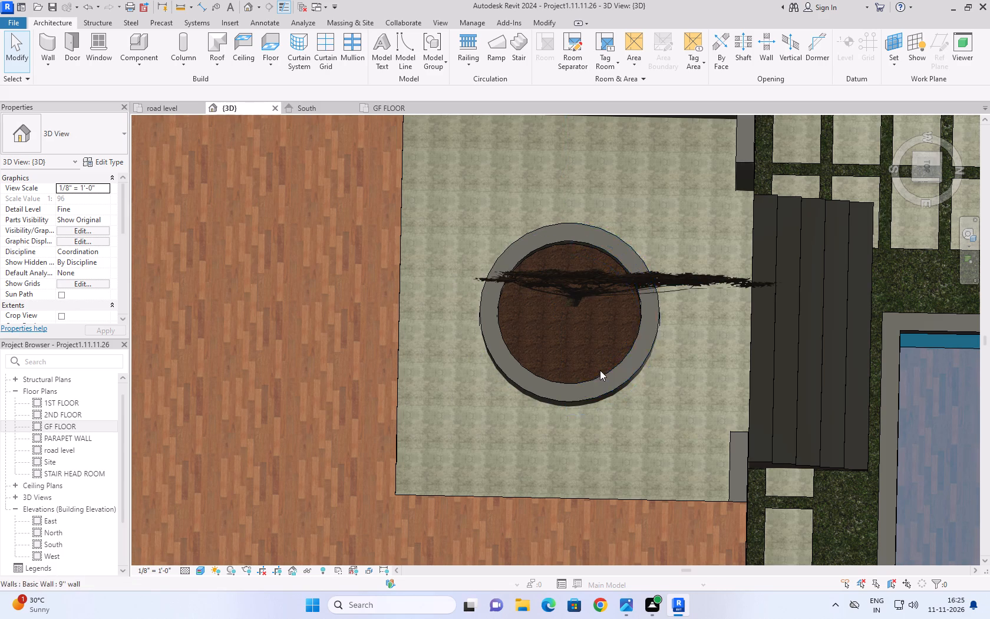
scroll(600, 370, "up", 6)
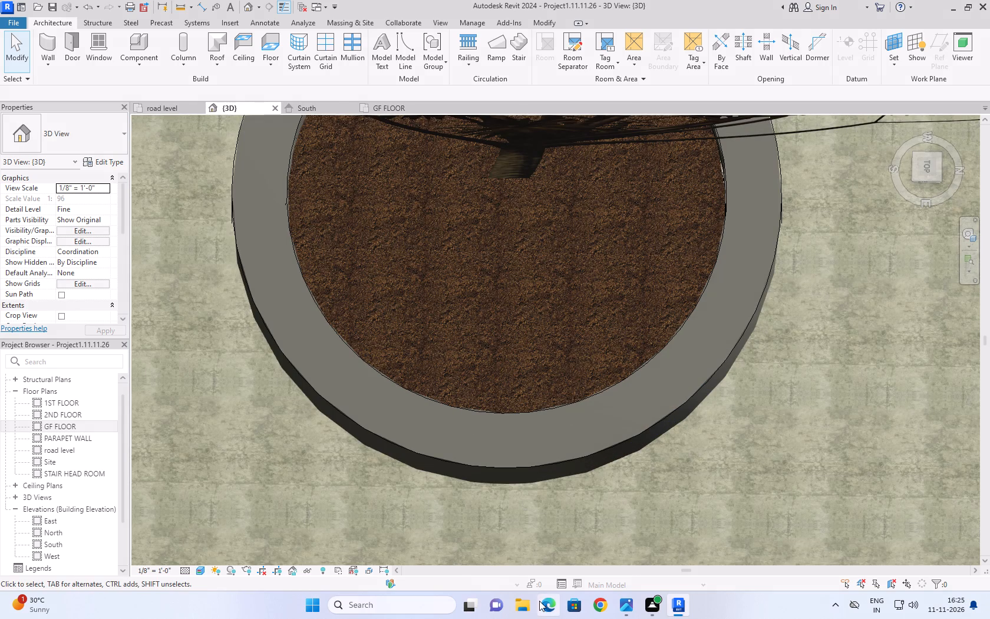
middle_click_drag(537, 602, 532, 564, "shift")
middle_click_drag(549, 499, 549, 423, "shift")
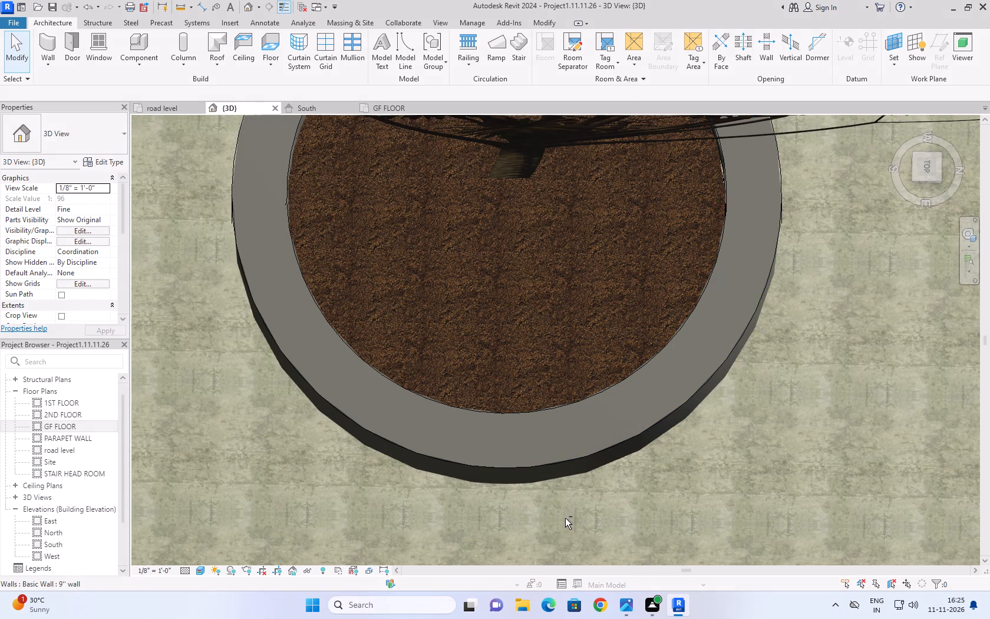
middle_click_drag(565, 519, 571, 347, "shift")
middle_click_drag(655, 327, 552, 390)
scroll(550, 376, "down", 9)
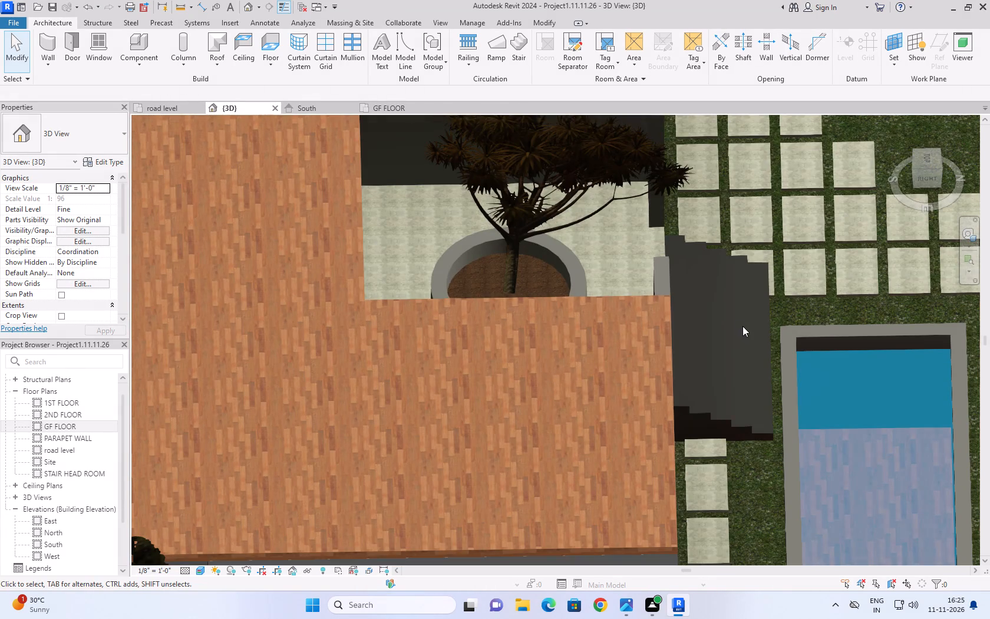
scroll(747, 328, "down", 1, "shift")
middle_click_drag(747, 328, 529, 305, "shift")
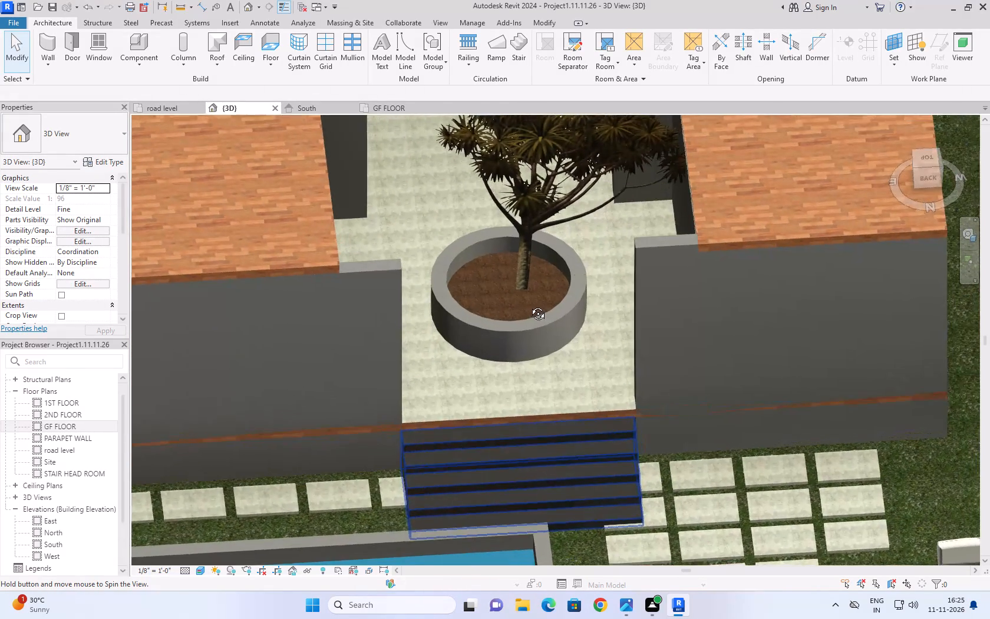
middle_click_drag(529, 305, 524, 304, "shift")
scroll(520, 307, "up", 4)
middle_click_drag(451, 297, 451, 295, "shift")
scroll(451, 297, "up", 1, "shift")
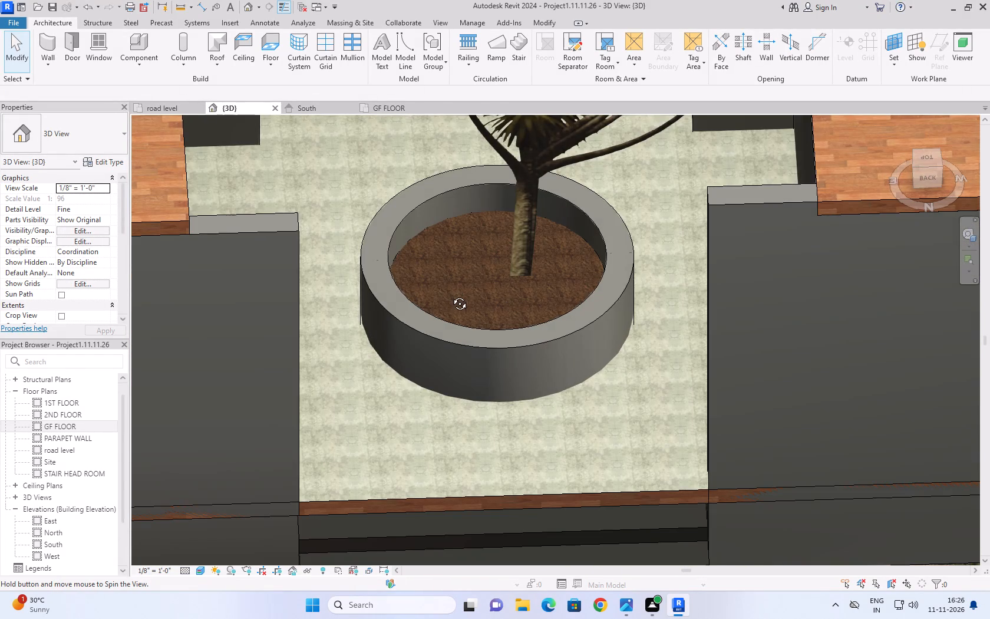
middle_click_drag(451, 295, 453, 202, "shift")
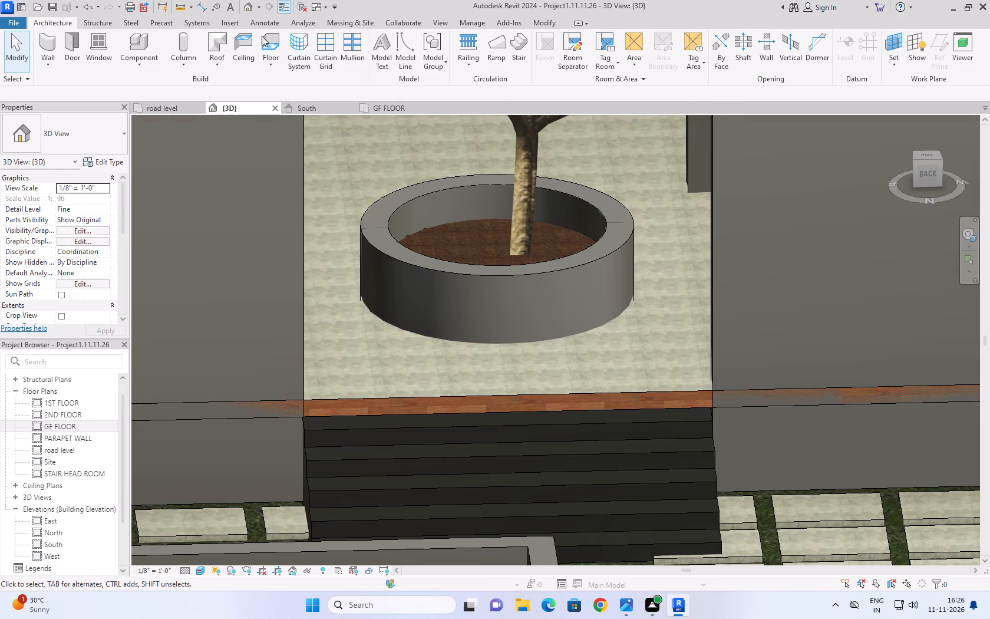
Start a new floor and duplicate the gf slab 6" 2 type under the suggested name.
left_click(275, 46)
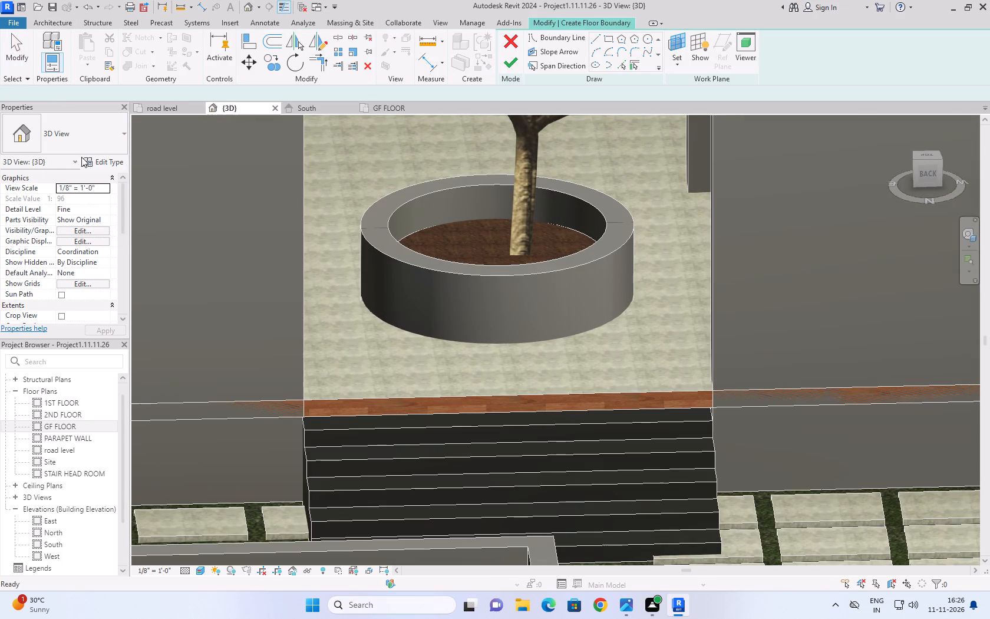
left_click(107, 163)
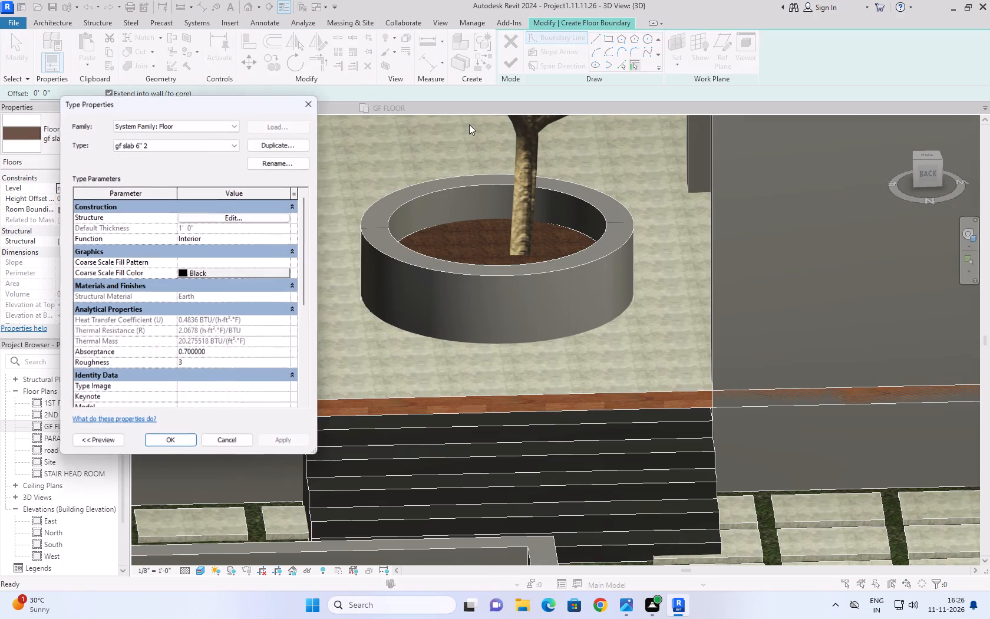
left_click(282, 147)
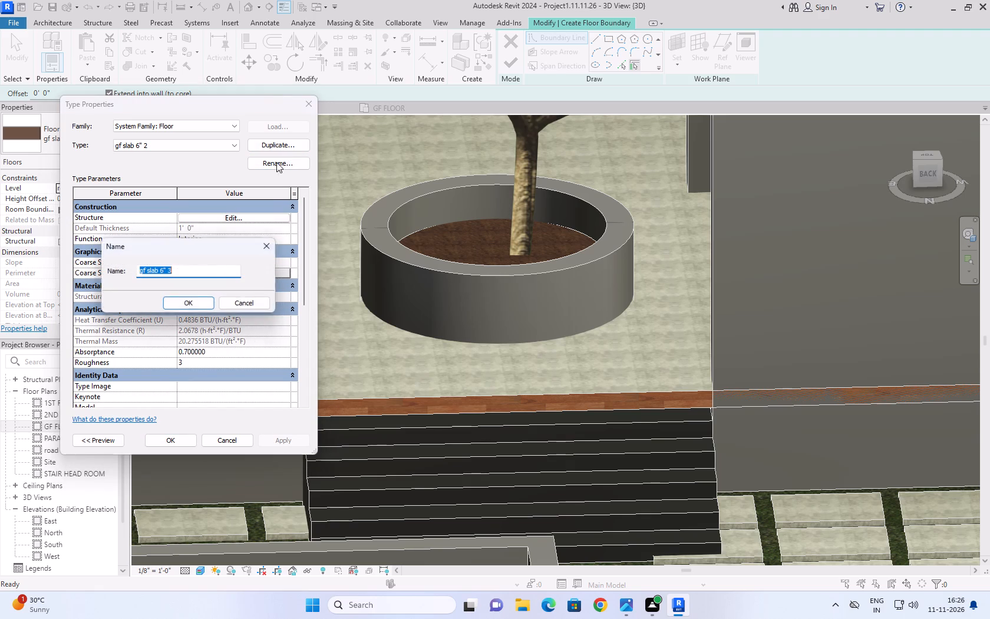
left_click(192, 302)
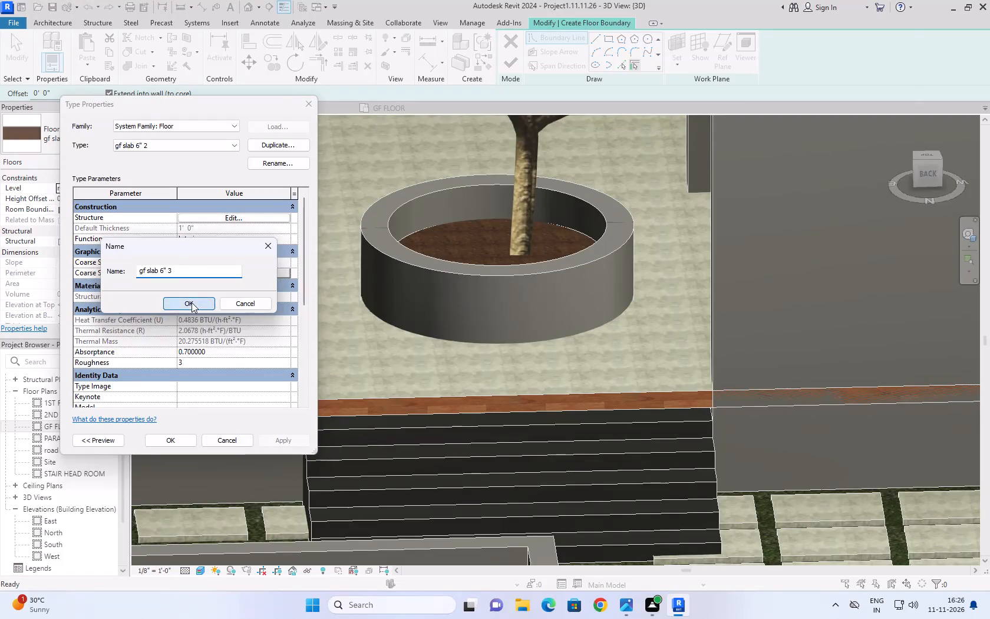
Set the thickness of the duplicated floor type's structure layer to 6".
left_click(229, 219)
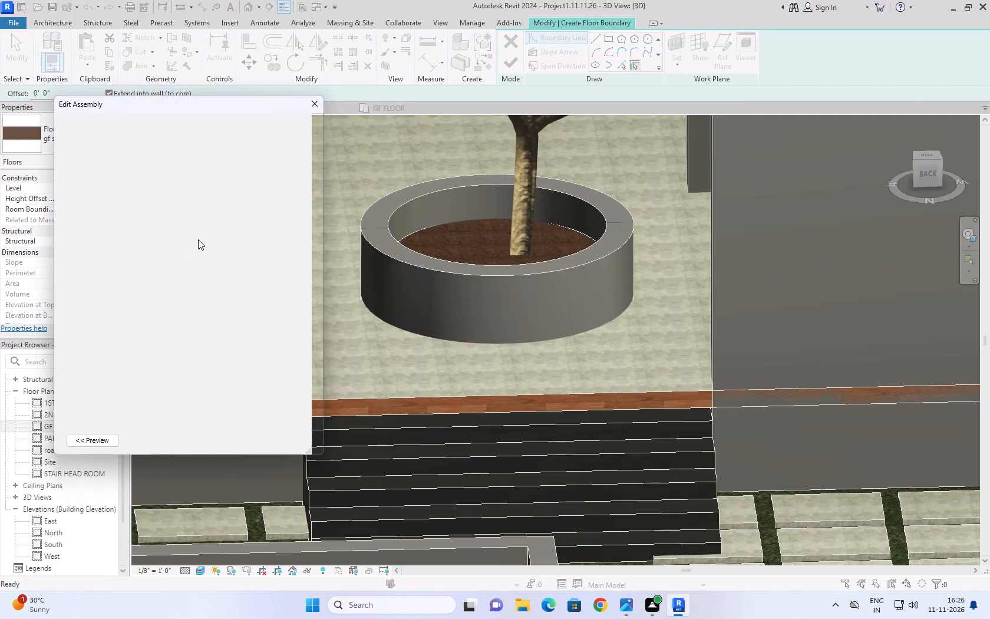
left_click(198, 239)
key("BackSpace")
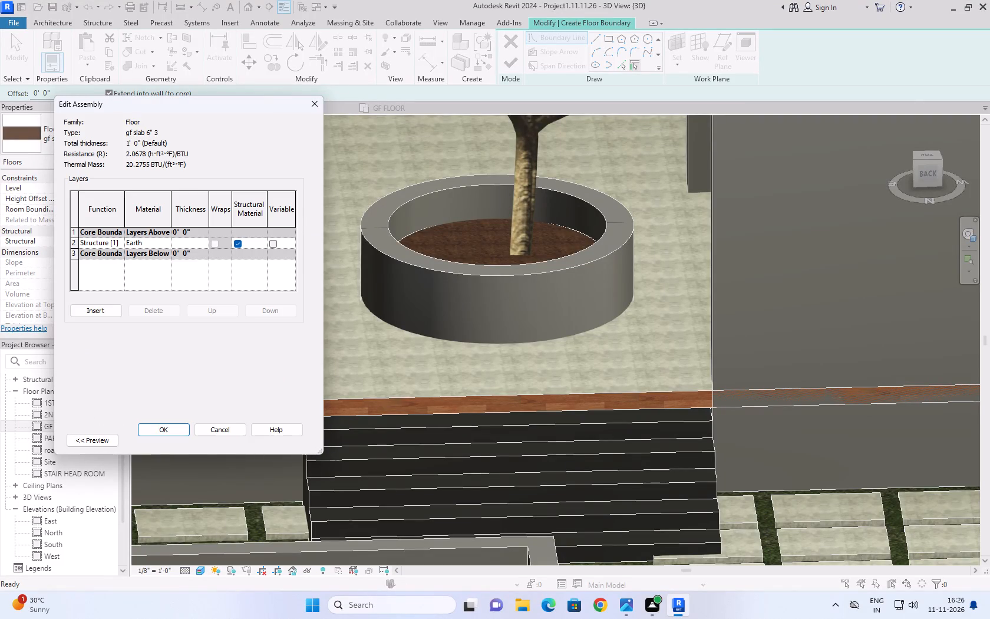
key("6")
key("Return")
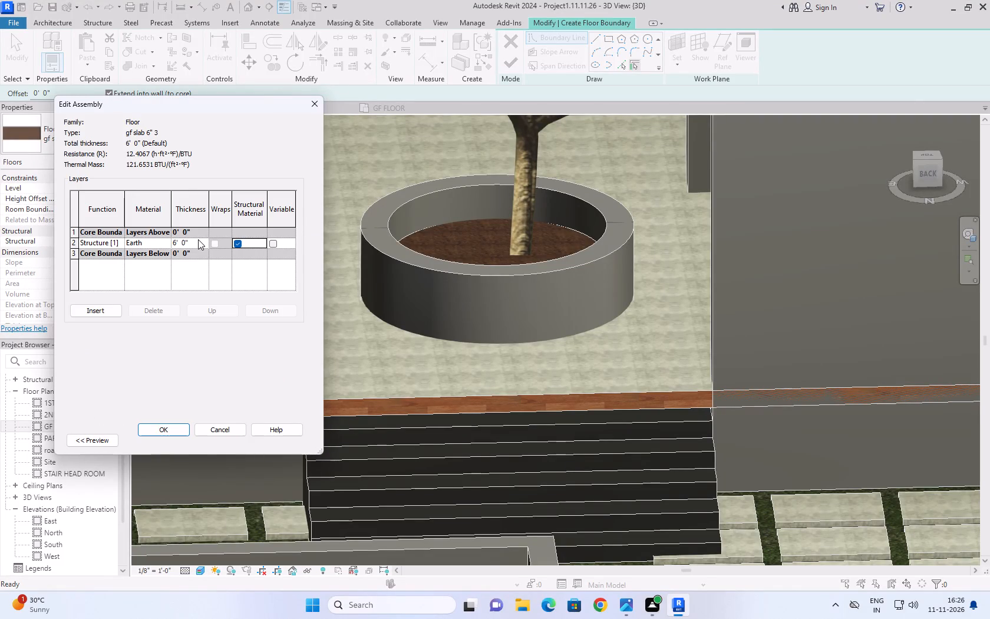
key("apostrophe")
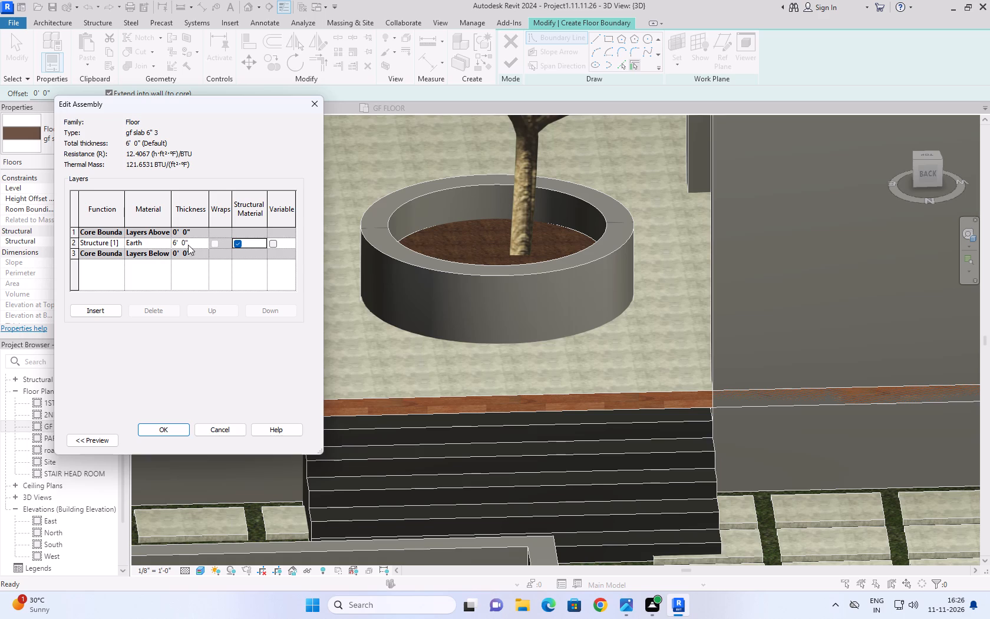
left_click(199, 243)
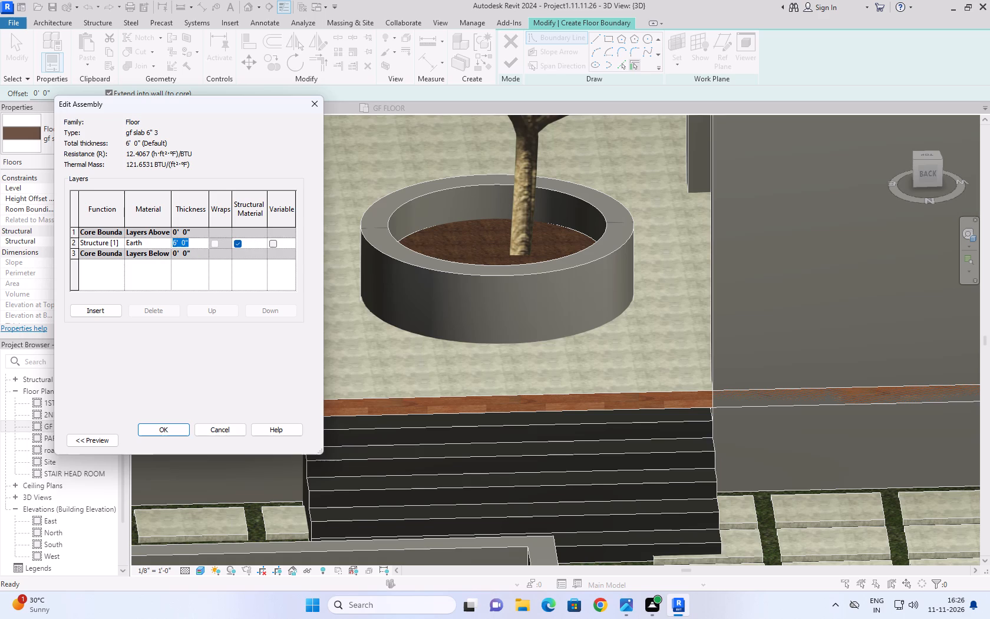
key("BackSpace")
key("6")
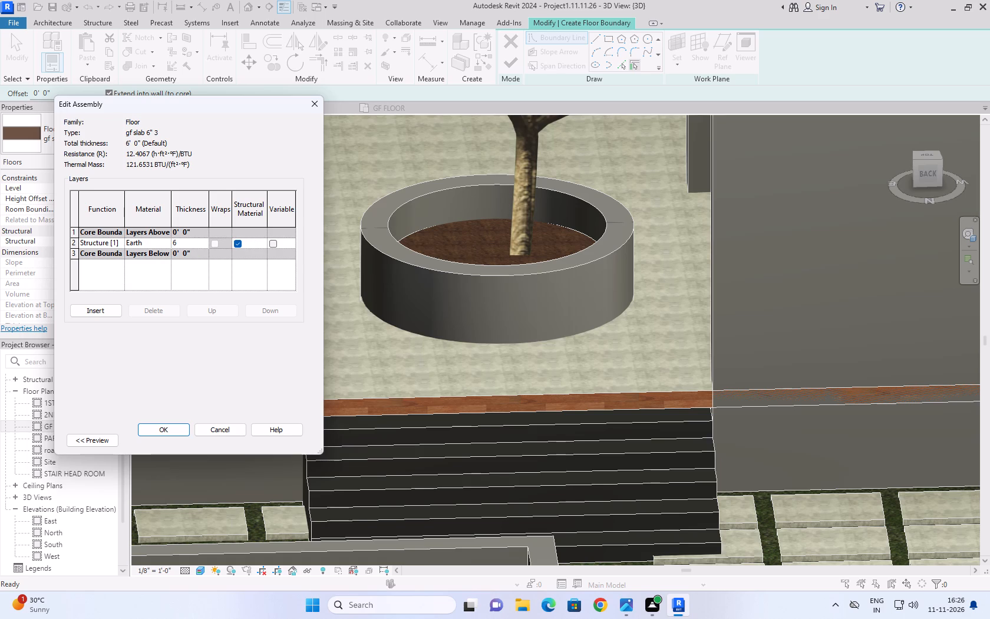
key("shift+quotedbl")
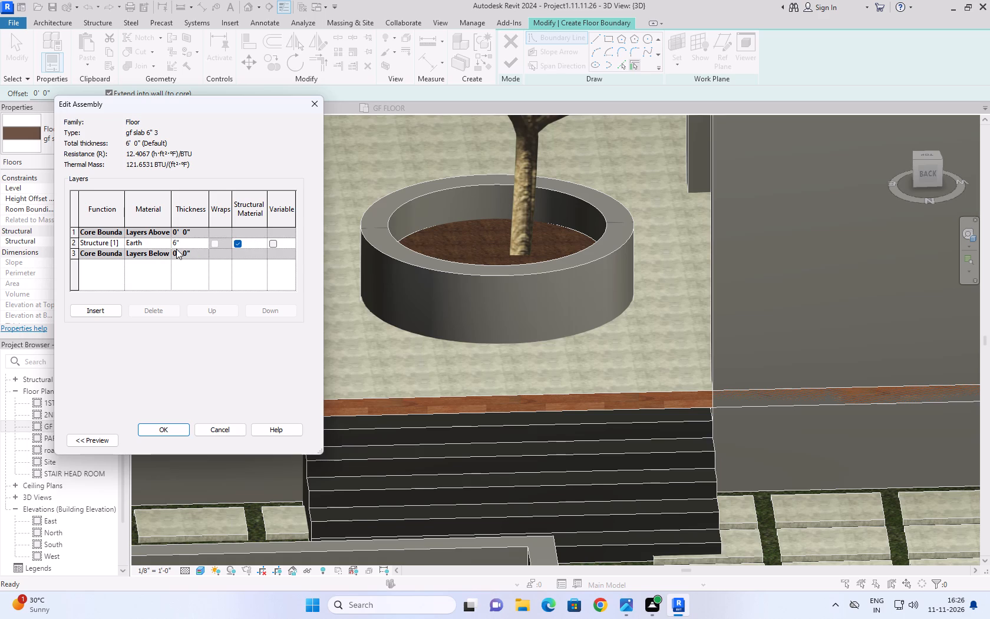
Assign the Grass material to the structure layer and accept the new floor type's settings.
left_click(166, 241)
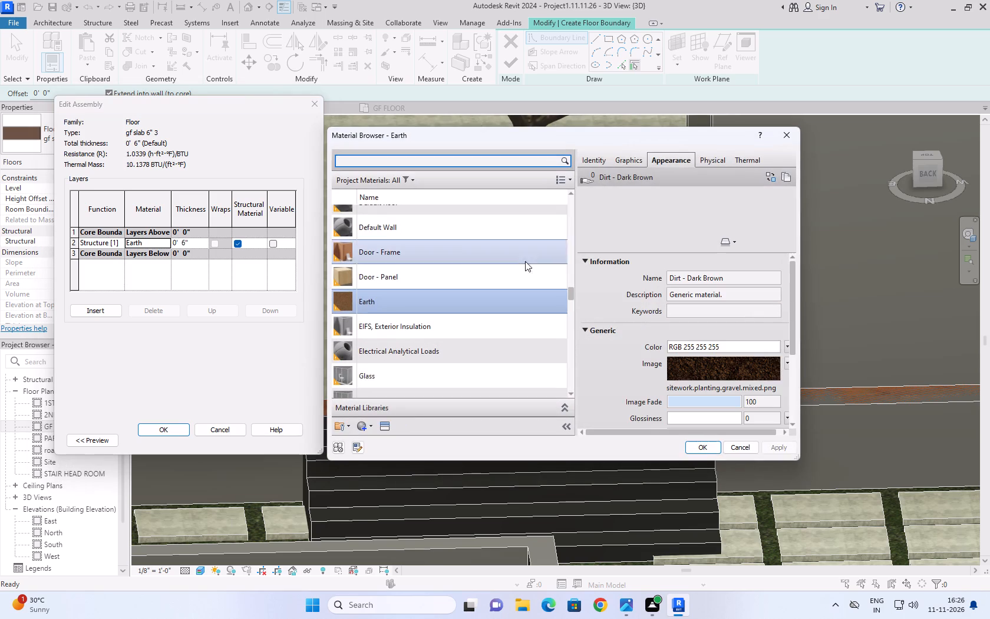
scroll(487, 311, "down", 2)
left_click(427, 284)
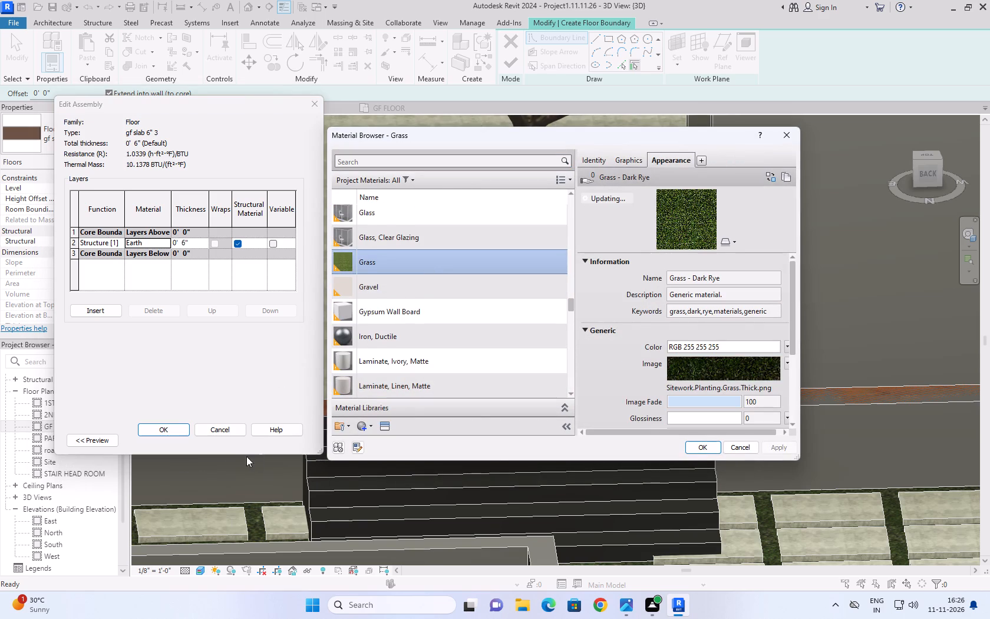
left_click(707, 449)
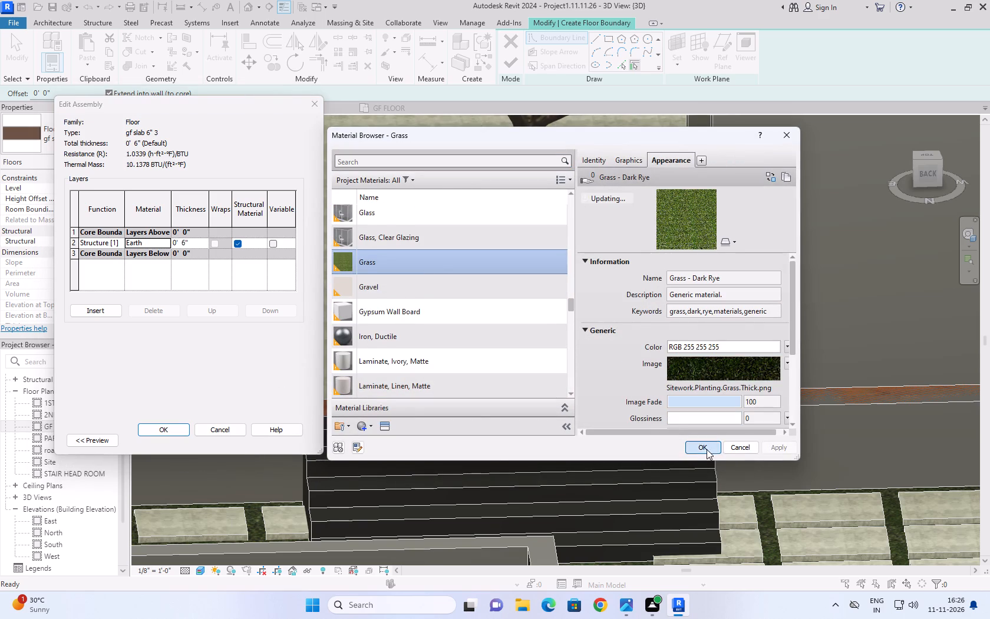
left_click(161, 430)
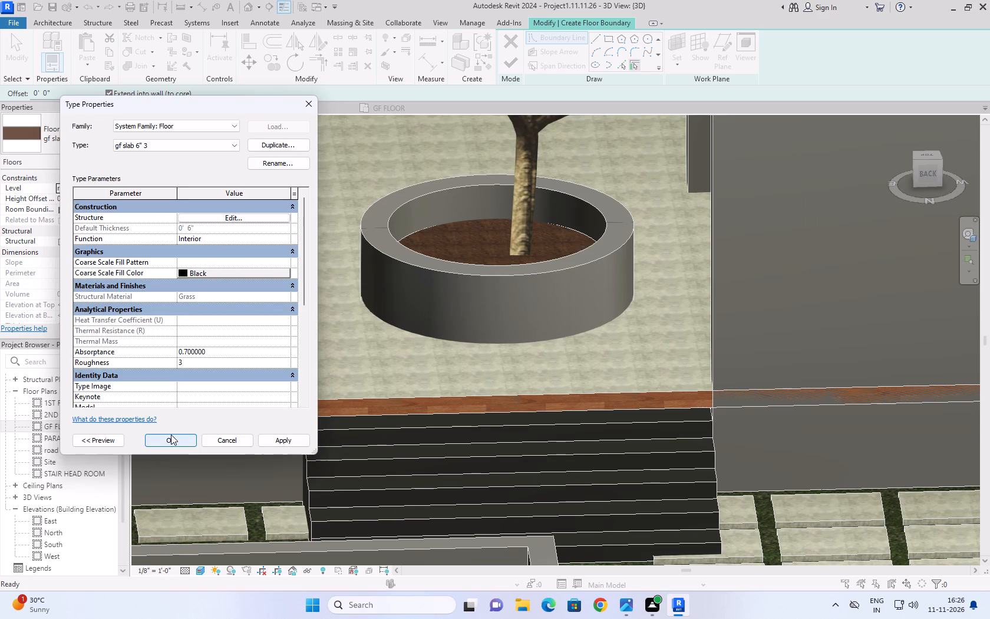
left_click(171, 439)
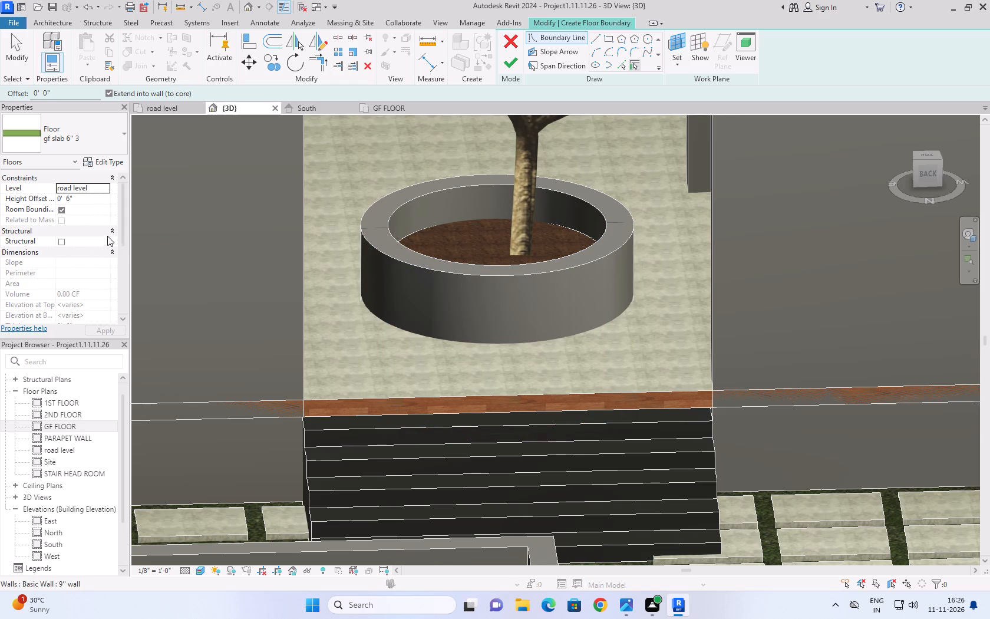
Set the new floor's height offset from the road level to 1' 6" and apply it.
left_click(100, 200)
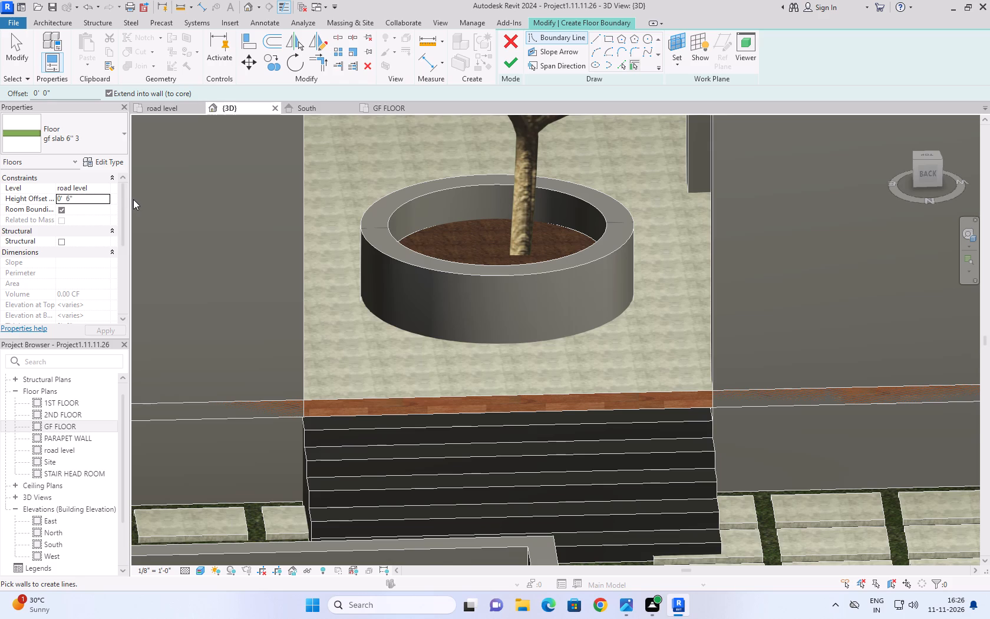
key("BackSpace")
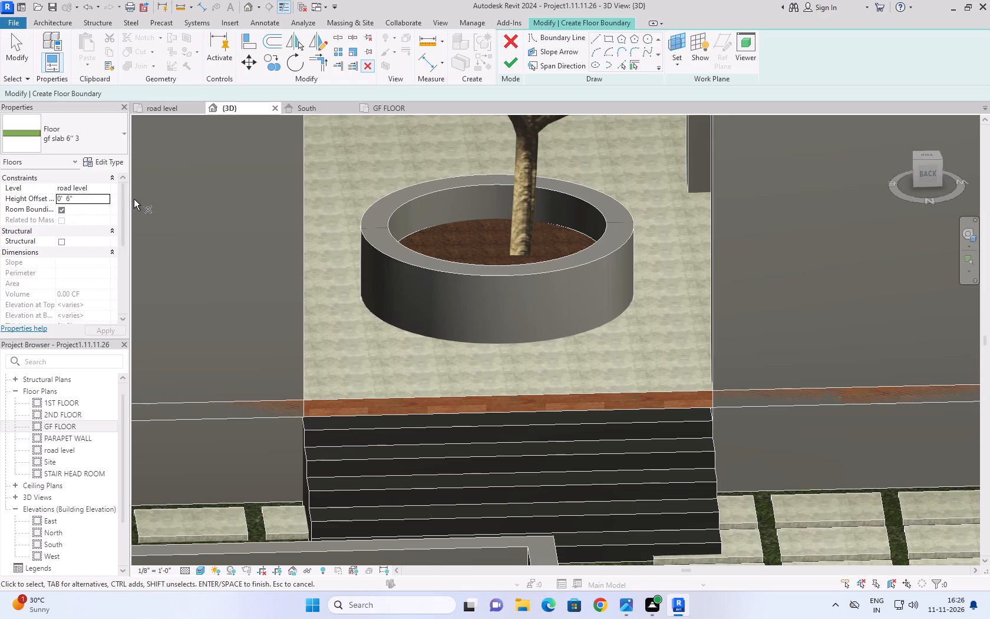
left_click(88, 200)
key("BackSpace")
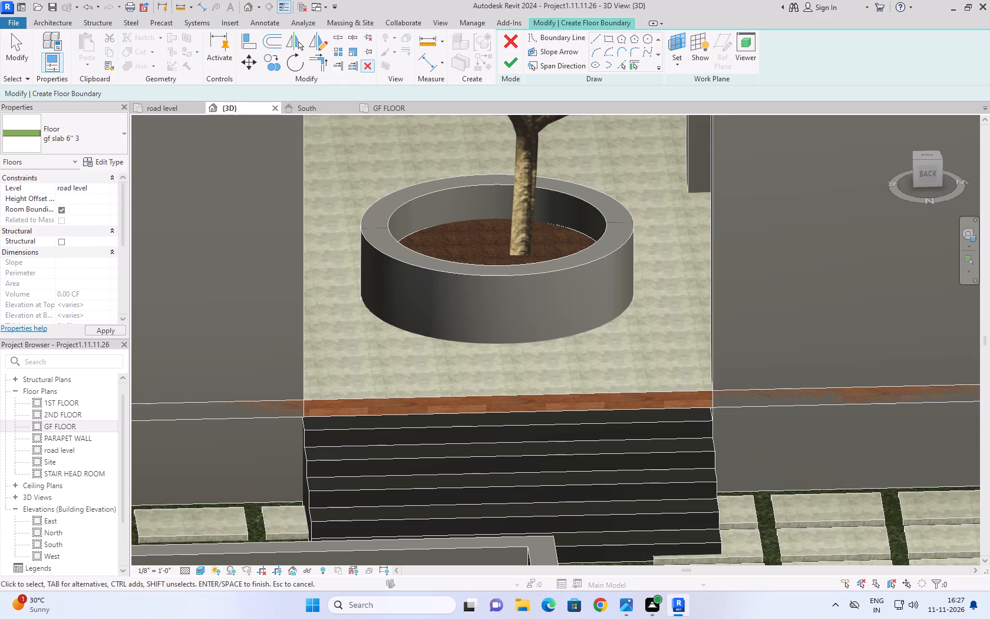
key("1")
key("apostrophe")
key("6")
key("shift+quotedbl")
left_click(105, 328)
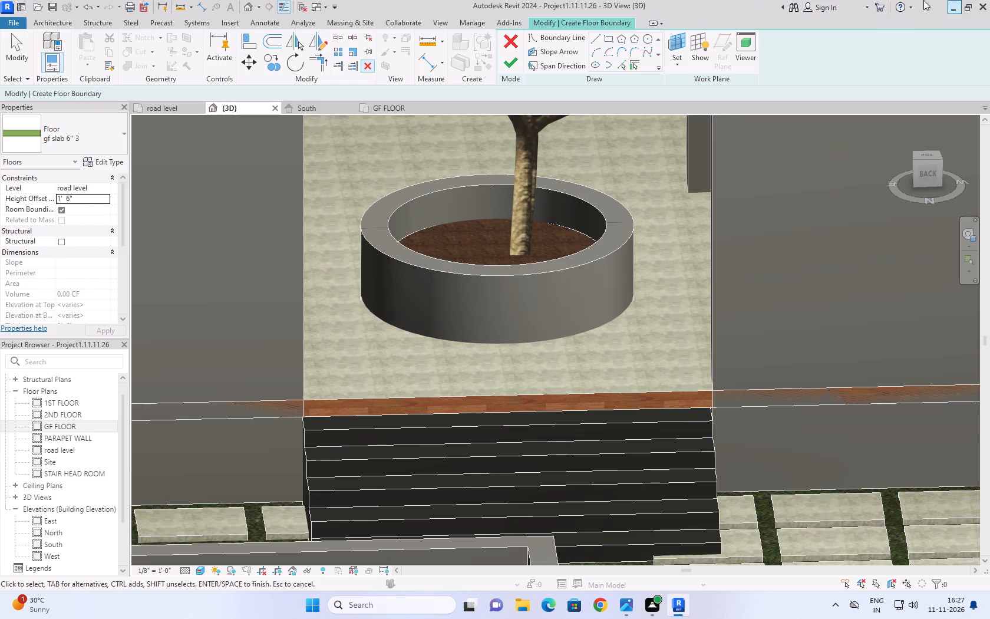
In the road level plan, sketch a circular floor boundary about 3' 0" in radius around the palm's centre.
left_click(171, 107)
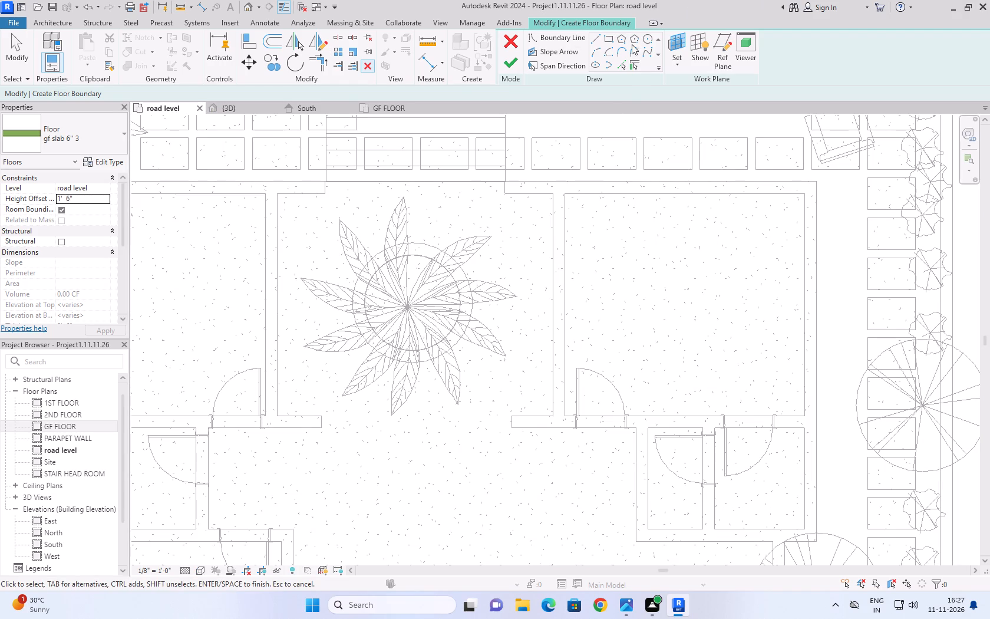
left_click(651, 39)
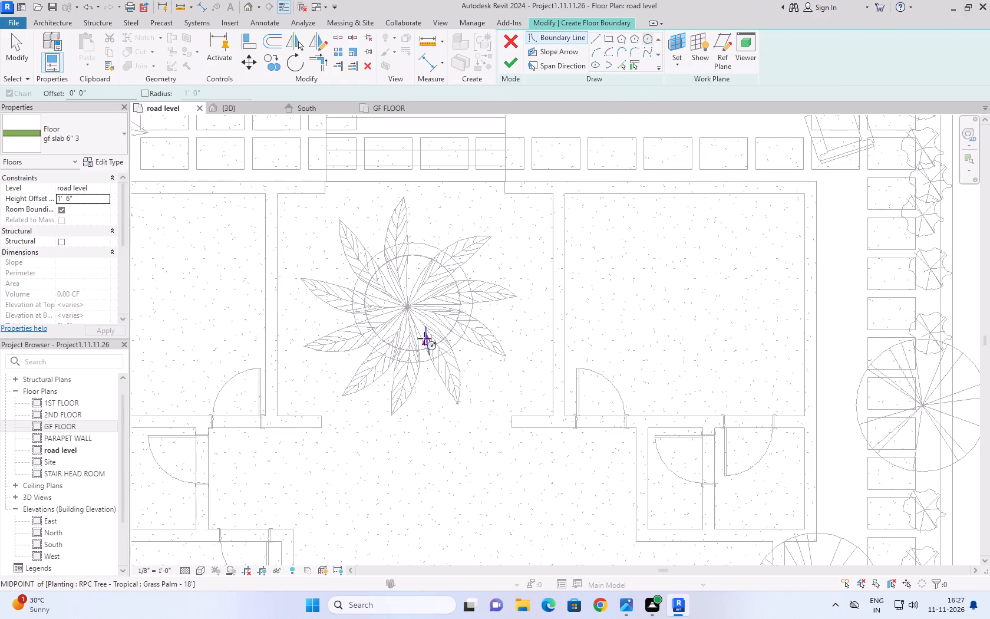
scroll(410, 308, "up", 9)
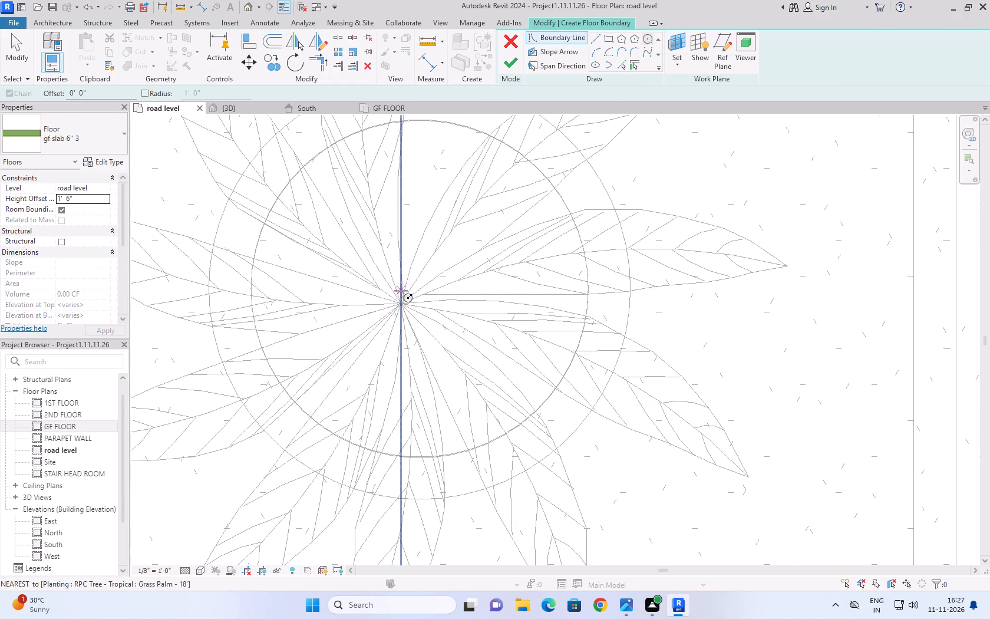
left_click(402, 294)
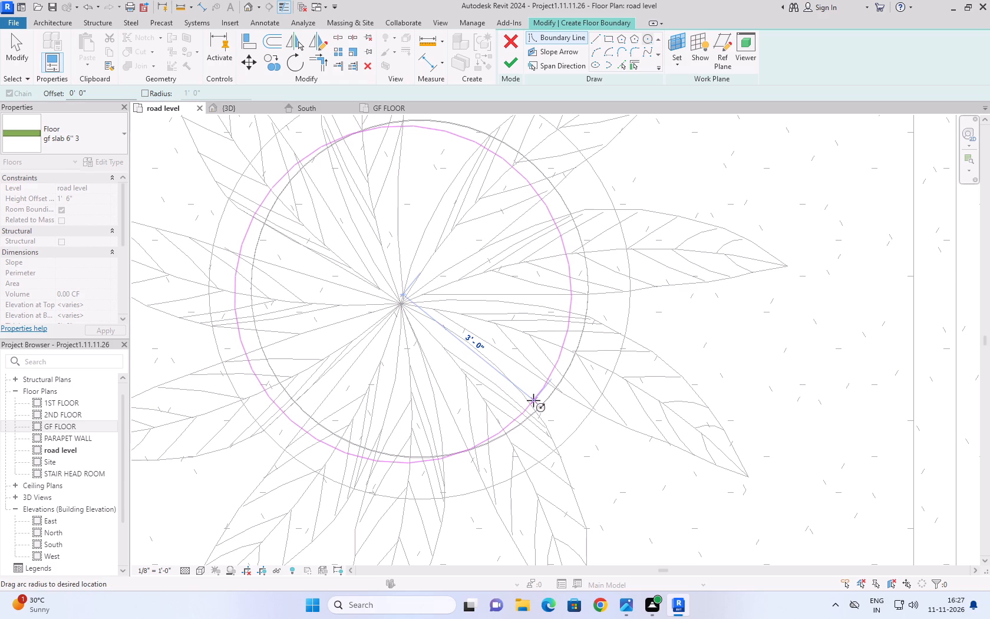
left_click(534, 400)
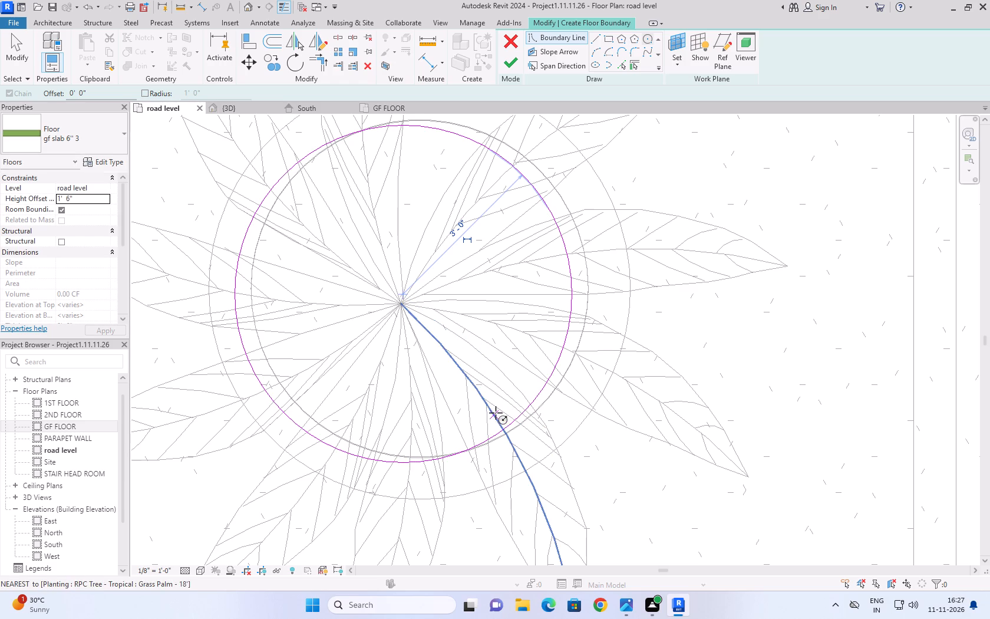
key("Escape")
key("Escape")
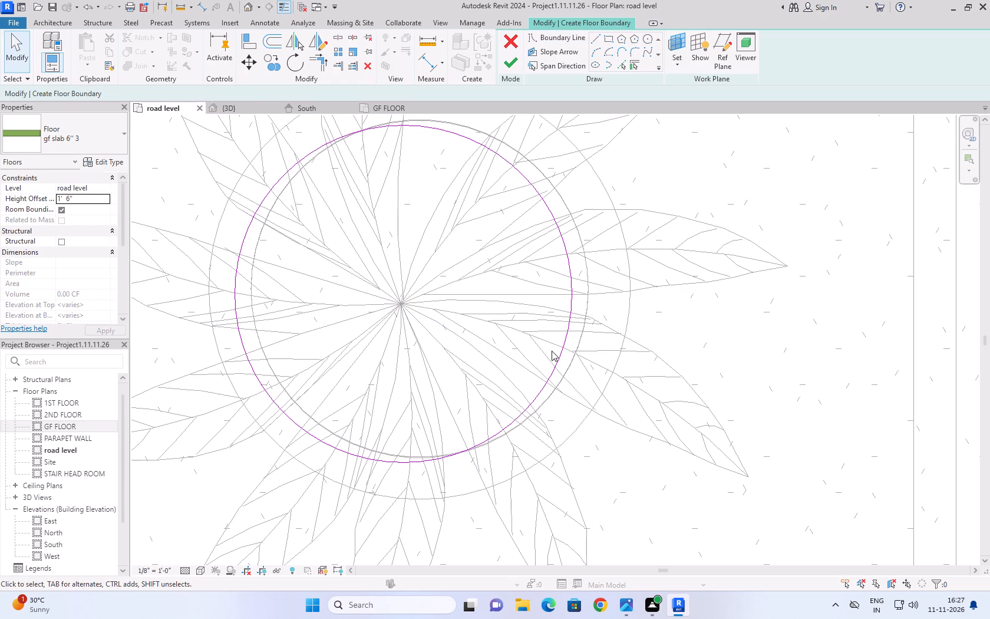
Nudge the circular boundary until it lines up with the planter wall's inner edge, and finish the floor sketch.
left_click(562, 347)
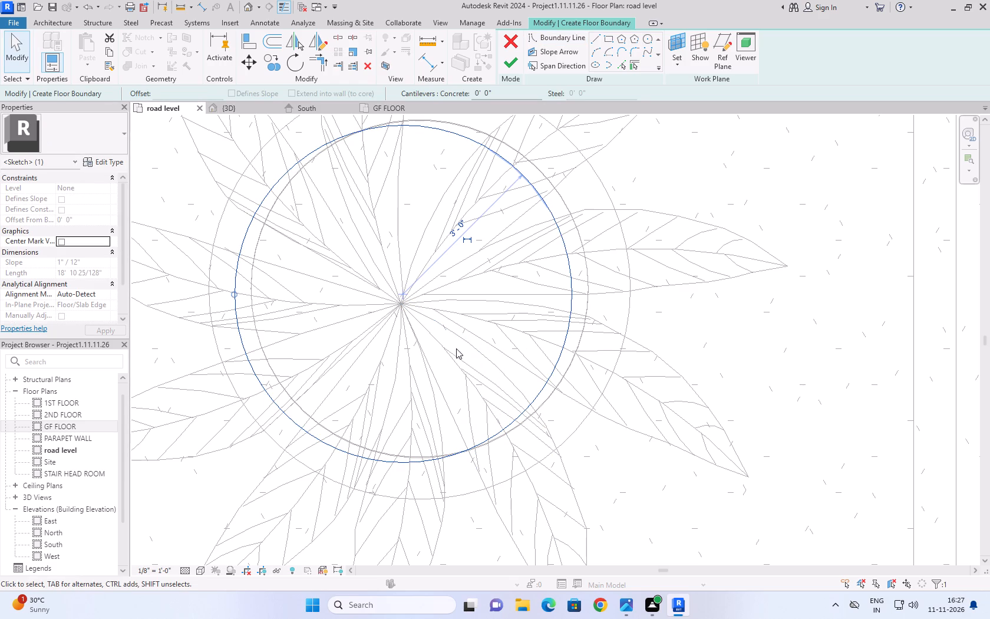
key("Right")
key("Right")
key("Right")
key("Right")
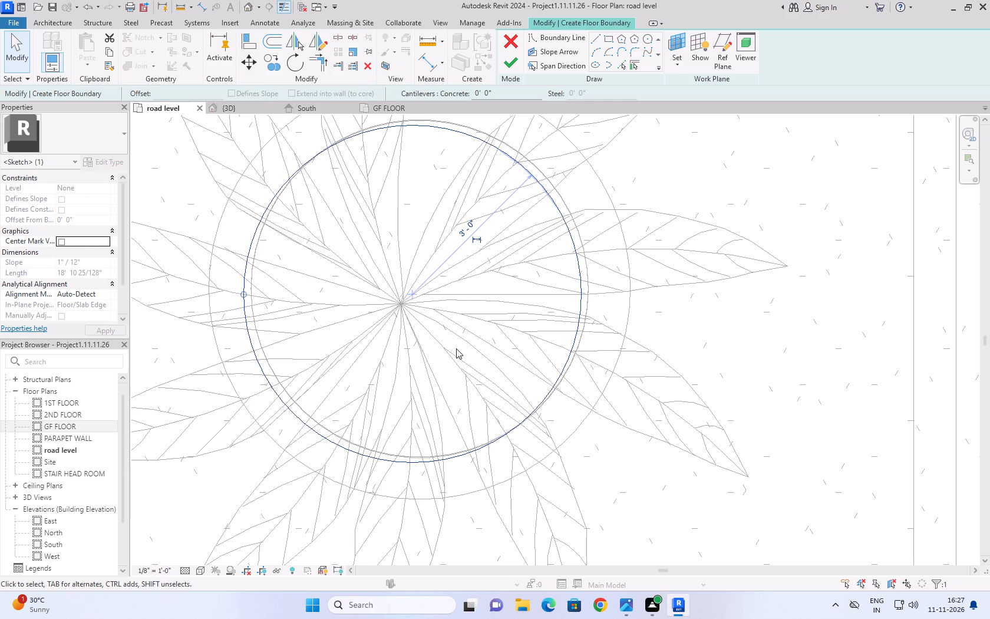
key("Right")
key("Right")
key("Right")
key("Right")
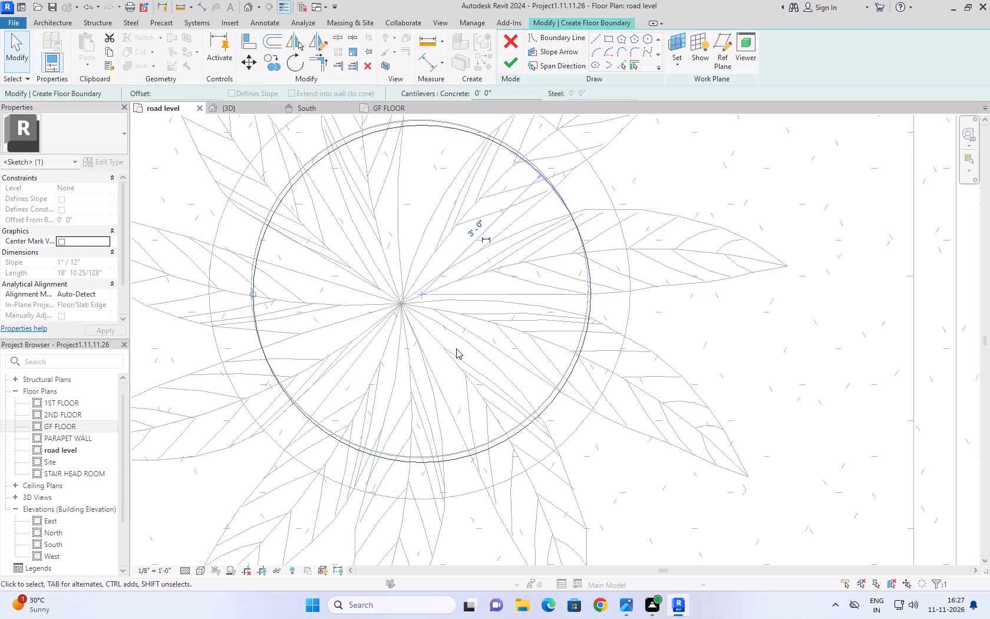
key("Right")
key("Left")
key("Up")
key("Up")
key("Up")
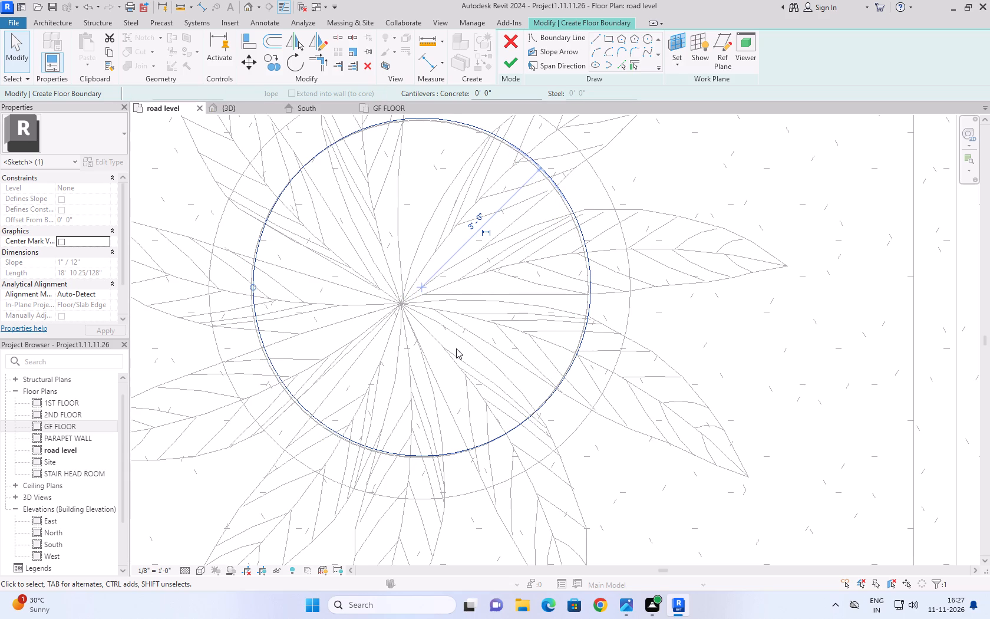
key("Left")
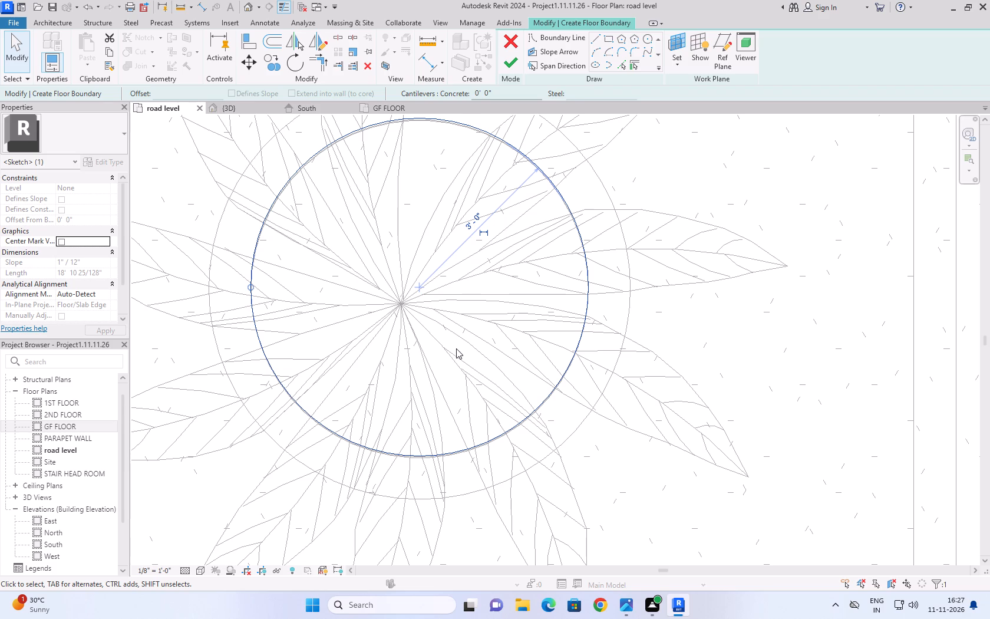
key("Down")
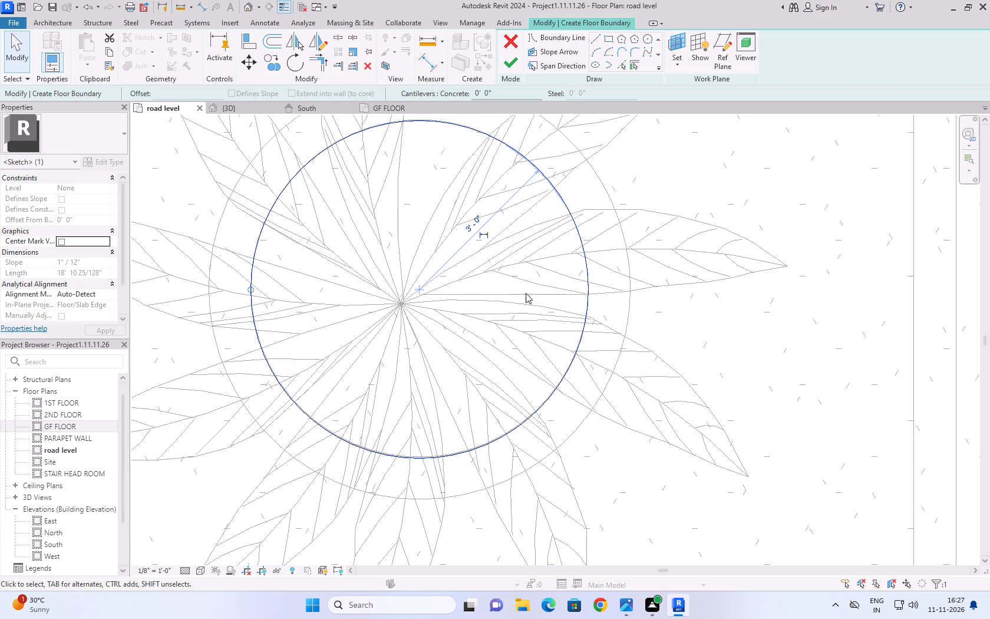
left_click(515, 62)
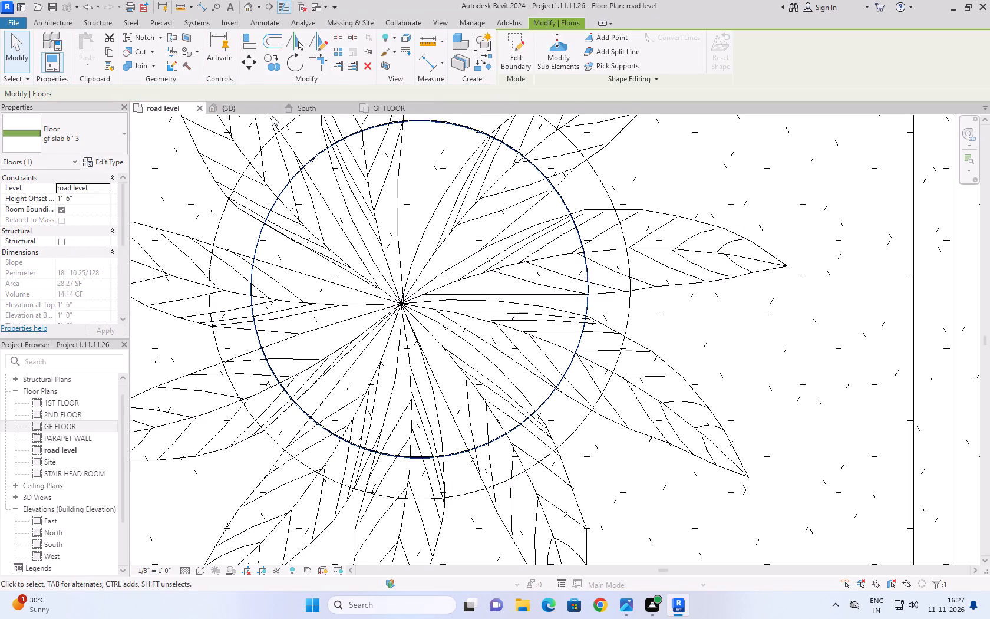
Apply the gf slab 6" 3 type to the new planter floor in the 3D view.
left_click(245, 106)
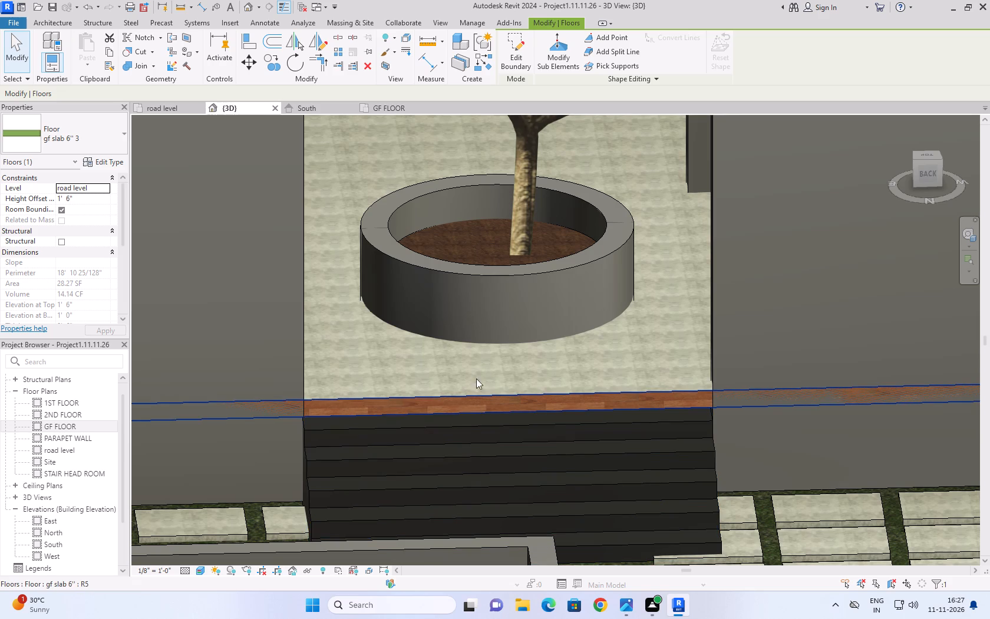
scroll(513, 285, "down", 5)
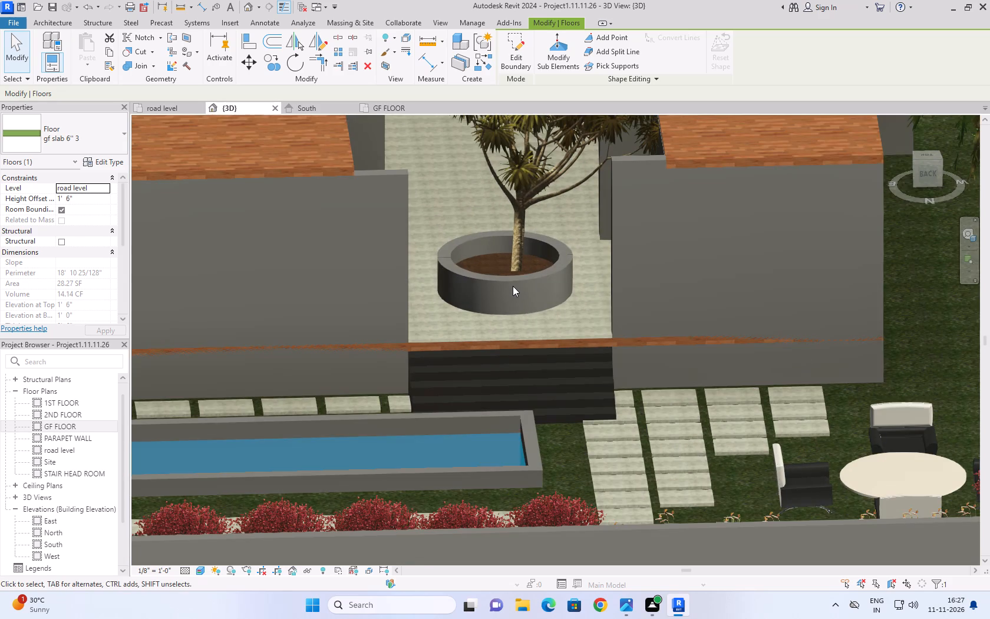
scroll(513, 286, "down", 4)
scroll(511, 245, "up", 5)
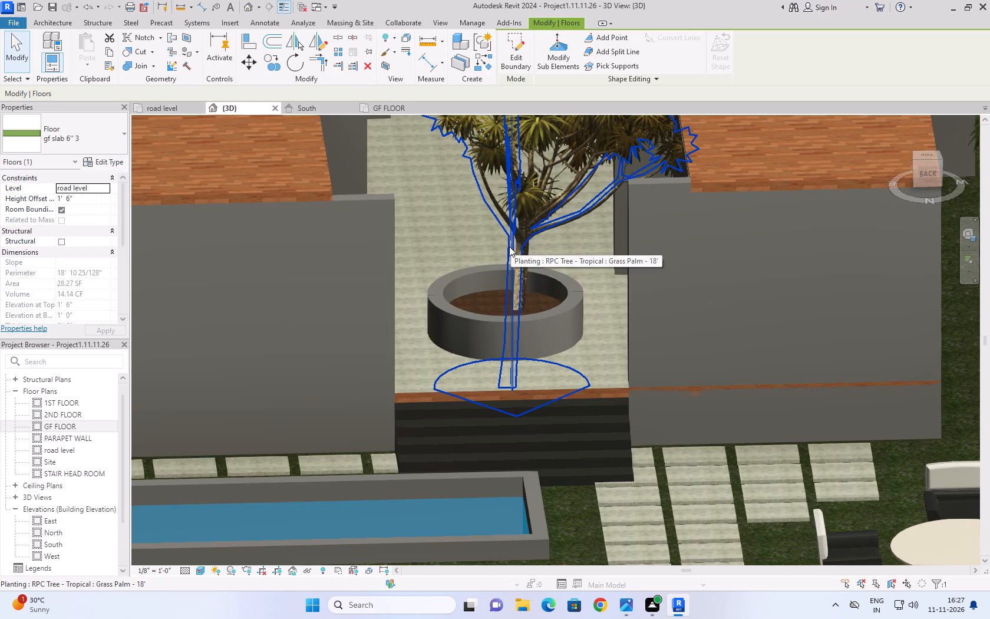
scroll(529, 360, "up", 8)
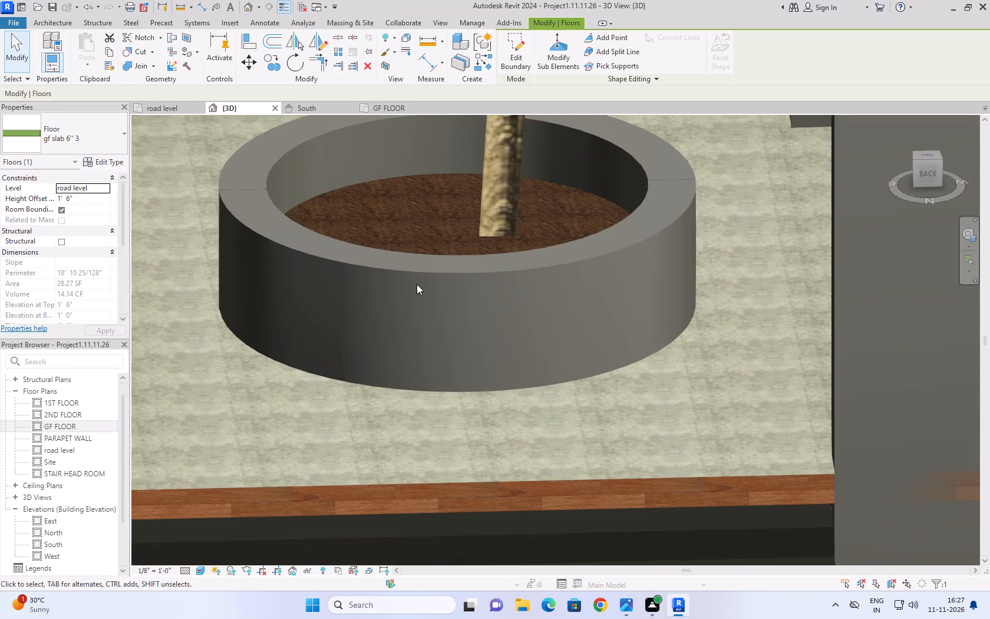
left_click(78, 136)
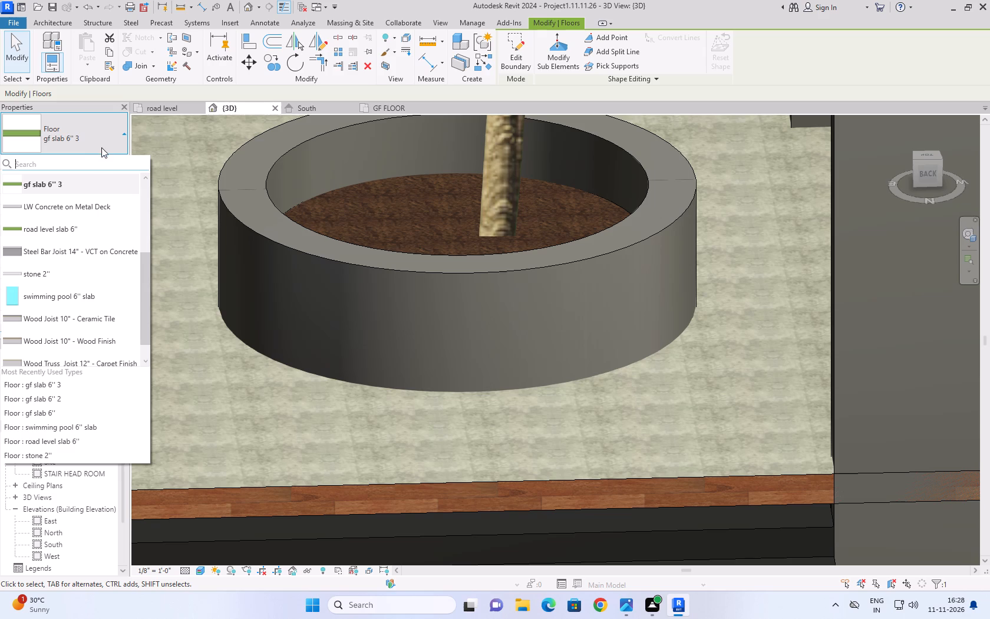
left_click(55, 187)
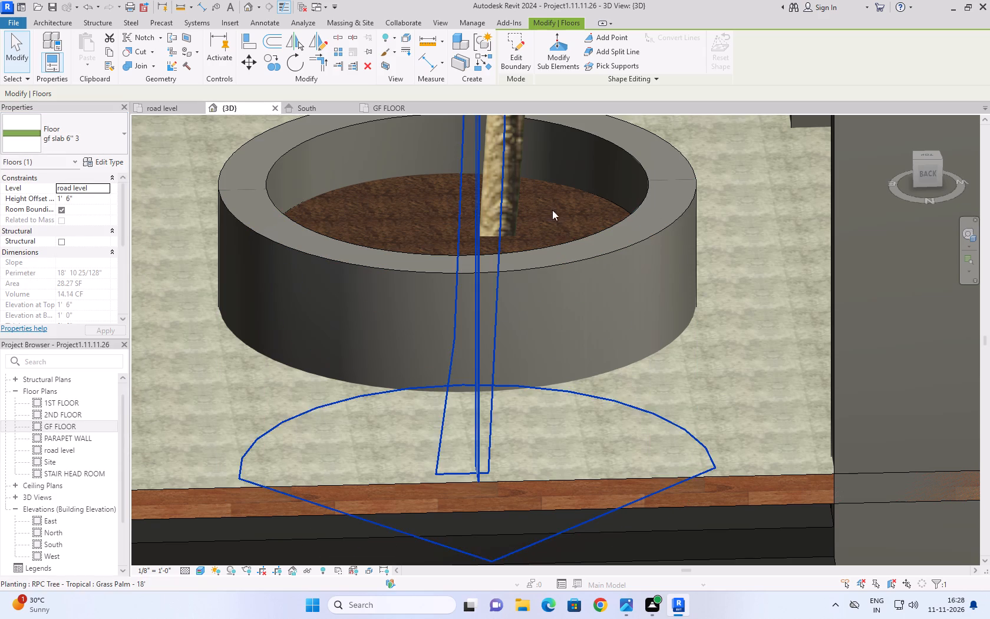
Set the new planter floor's height offset from the road level to 1' 0", apply it and deselect the floor.
scroll(550, 303, "down", 3)
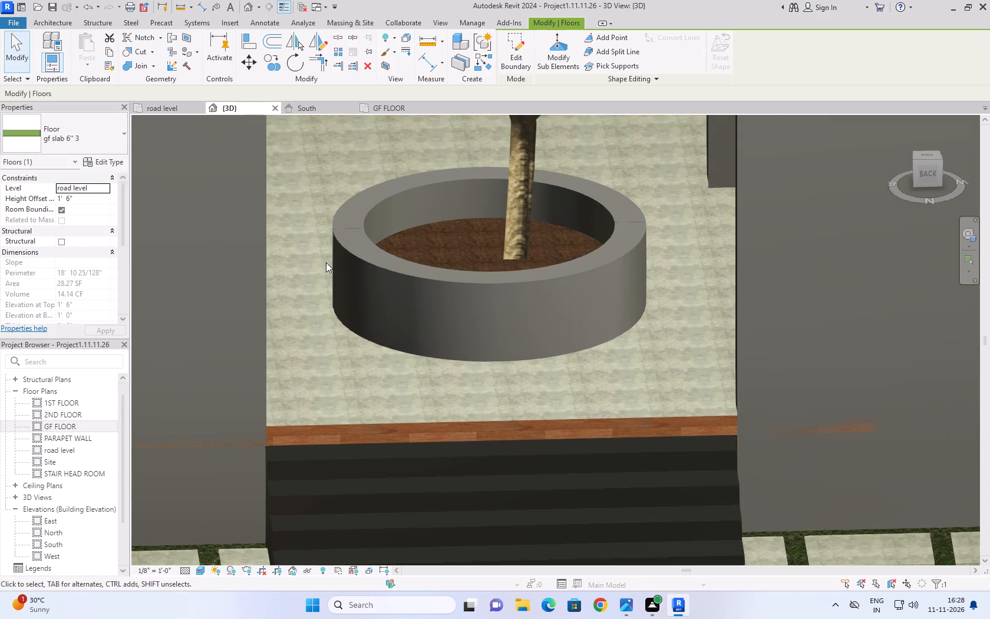
left_click(91, 196)
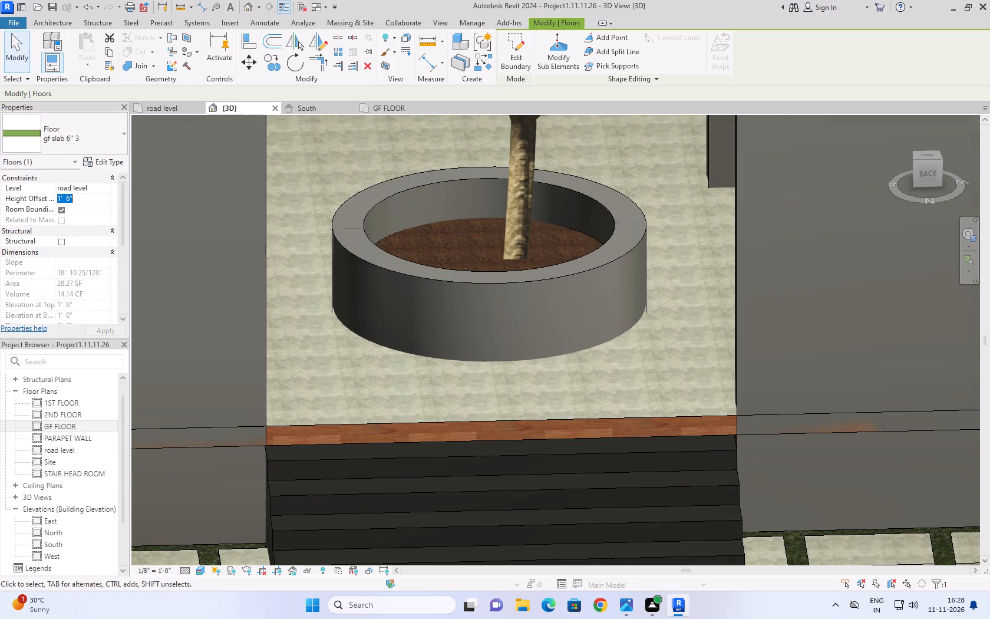
key("BackSpace")
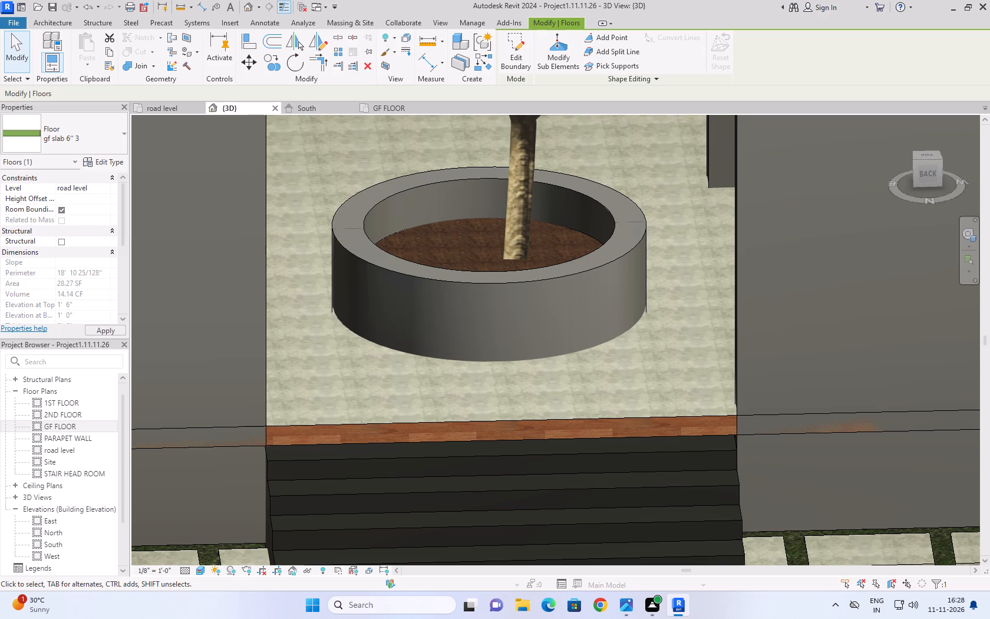
key("1")
key("Return")
left_click(108, 332)
left_click(400, 360)
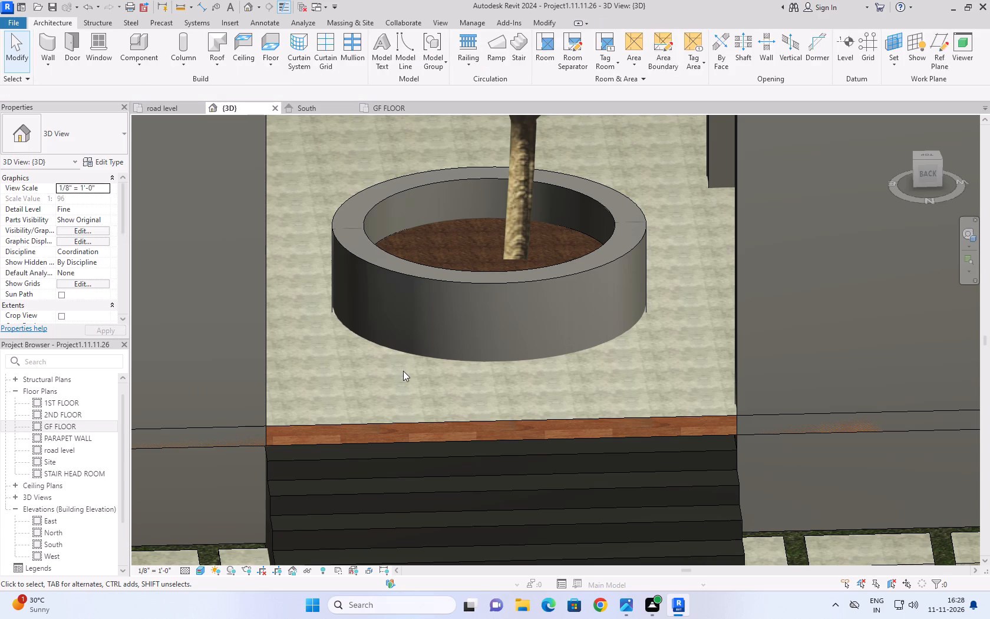
Select the planter's circular wall in 3D and examine the floor levels inside it.
left_click(522, 282)
scroll(410, 337, "up", 4)
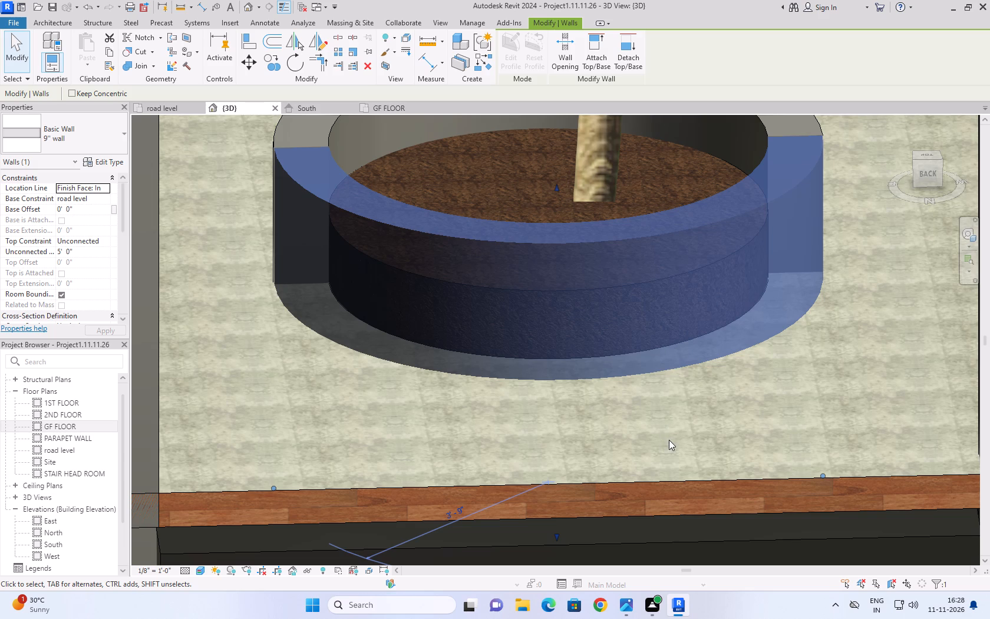
scroll(657, 439, "down", 6)
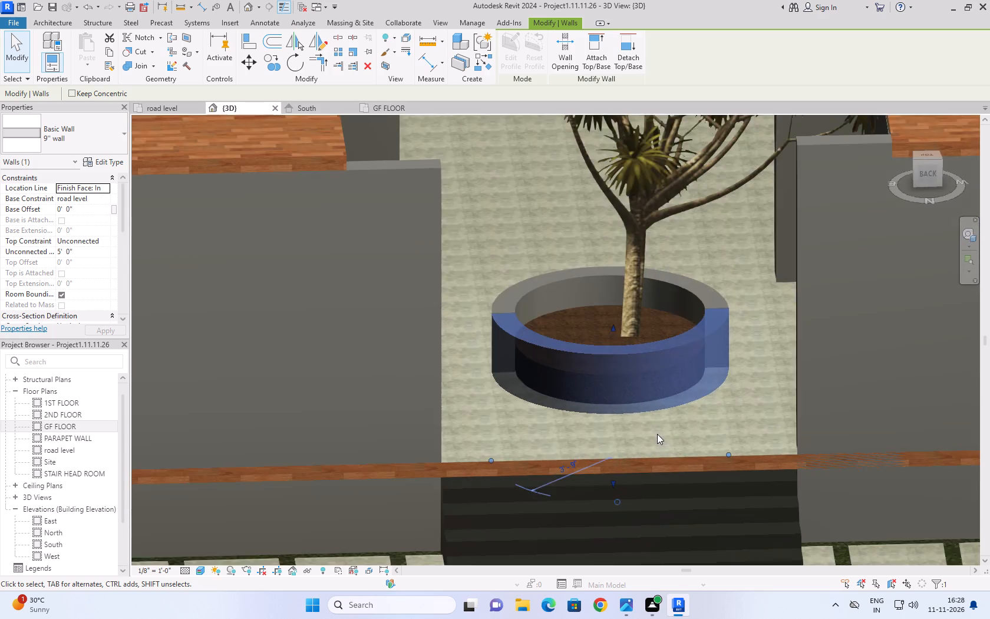
scroll(657, 434, "down", 4)
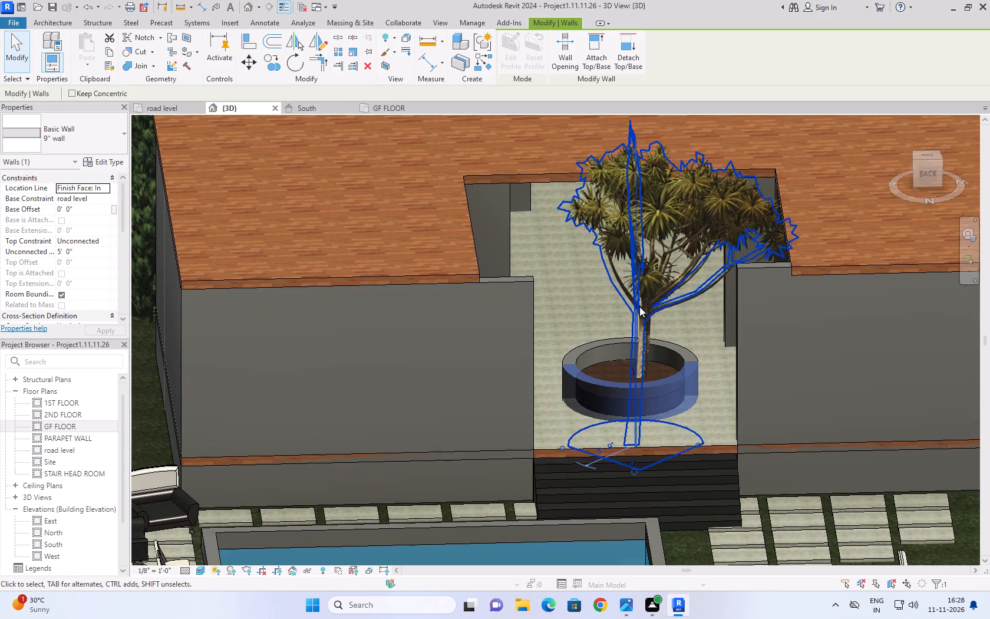
scroll(679, 434, "up", 10)
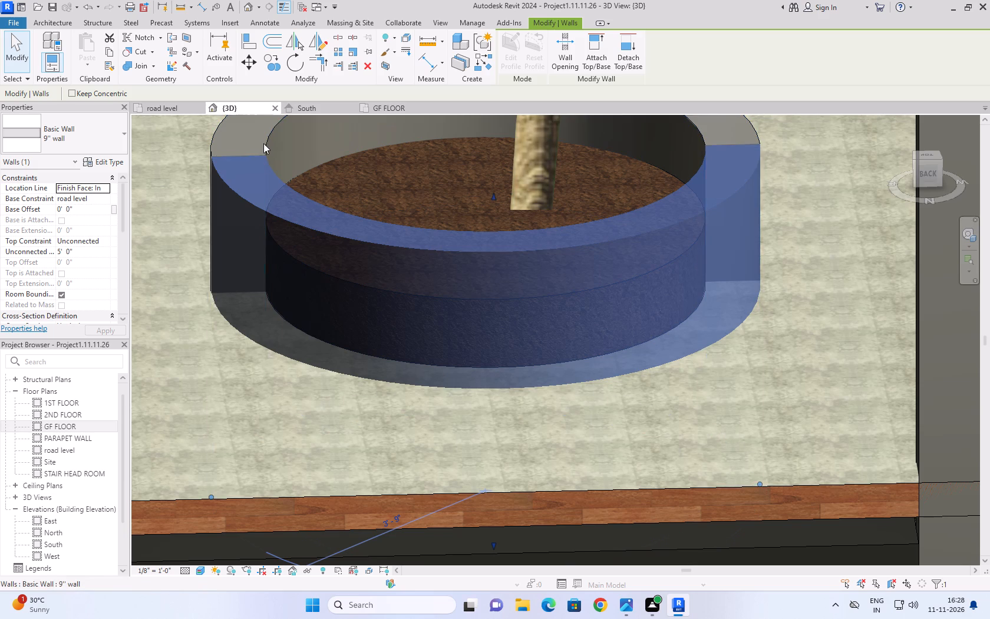
key("Escape")
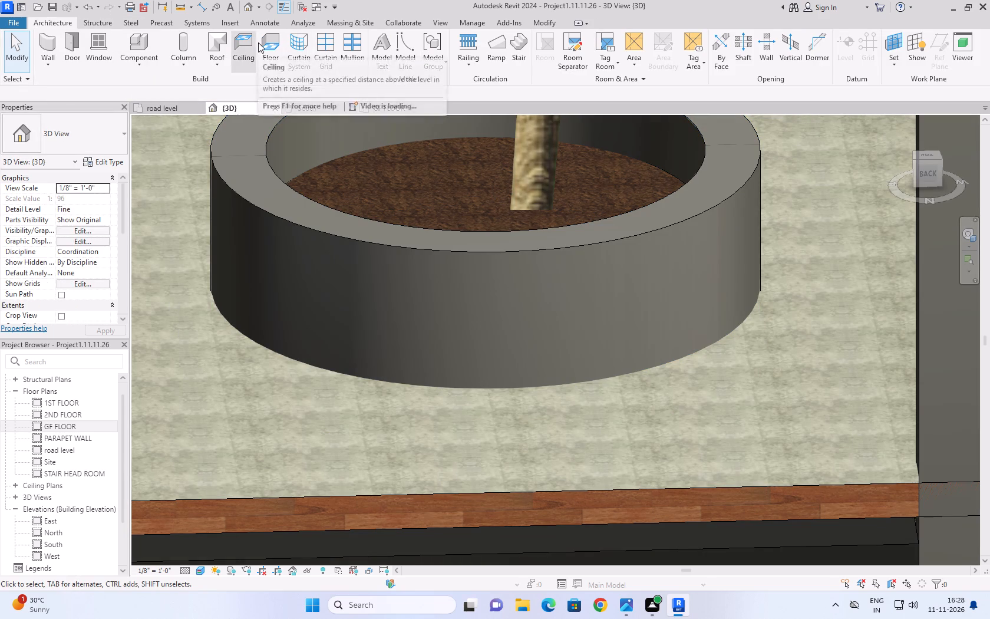
Start a new floor sketch and switch to the road level plan.
left_click(266, 41)
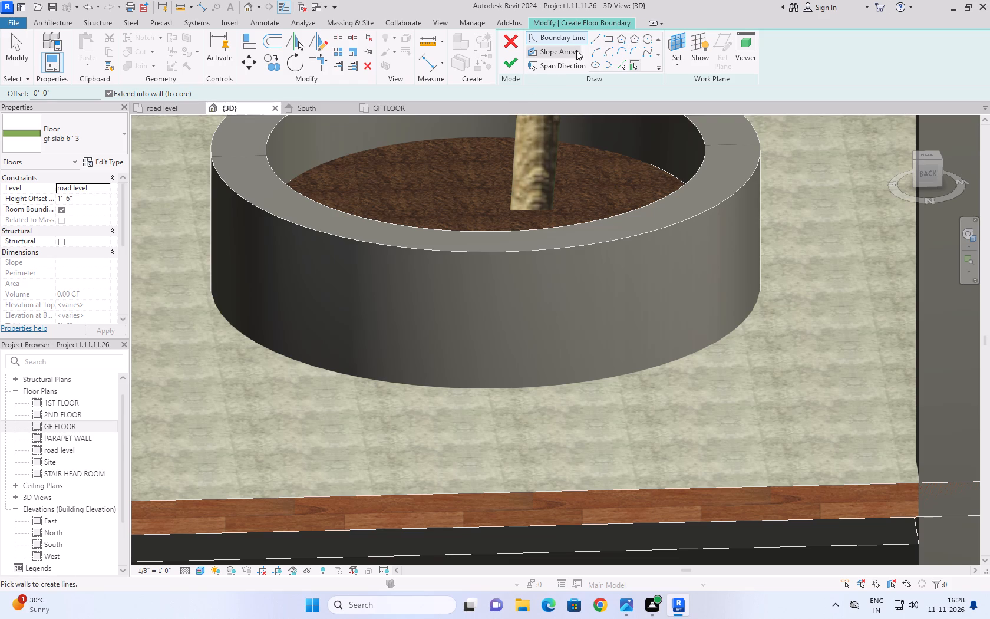
left_click(169, 108)
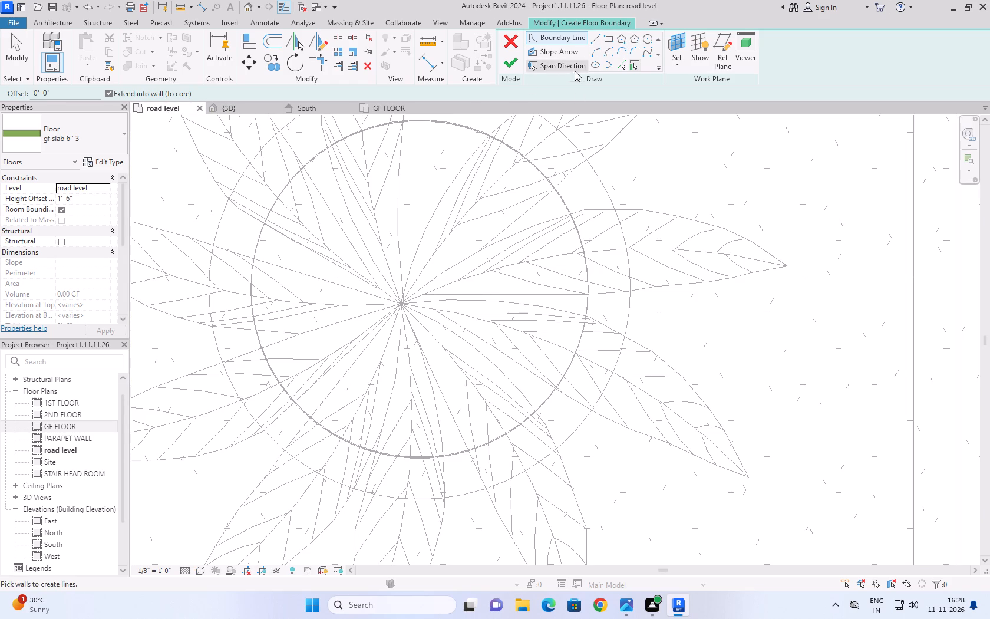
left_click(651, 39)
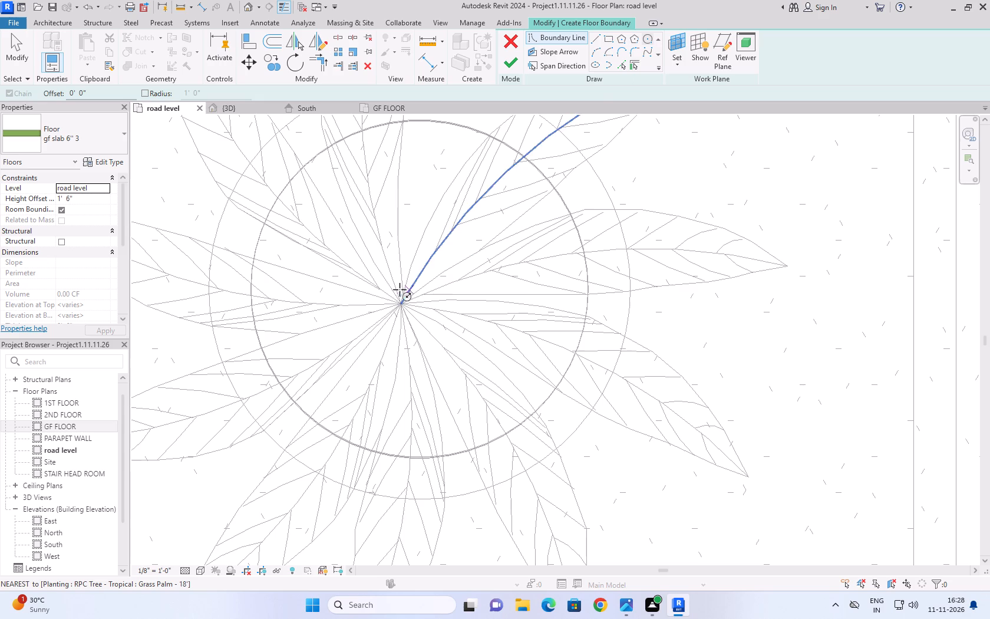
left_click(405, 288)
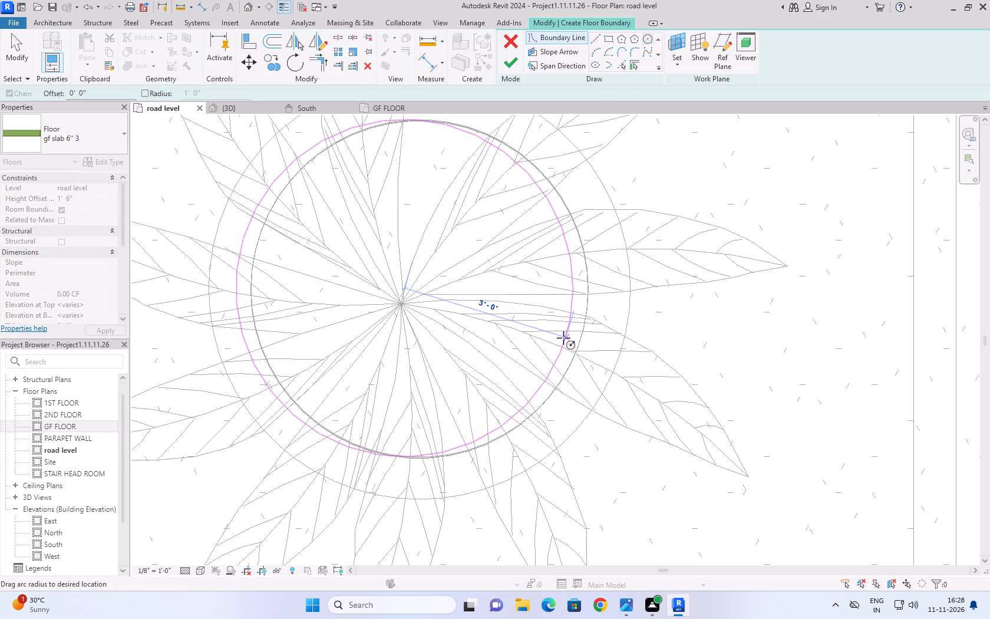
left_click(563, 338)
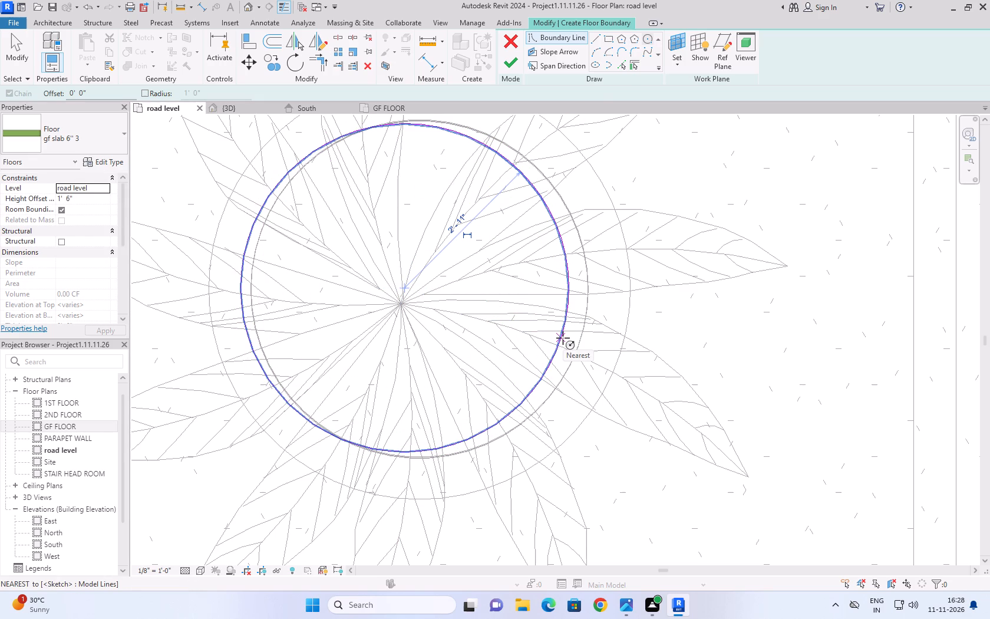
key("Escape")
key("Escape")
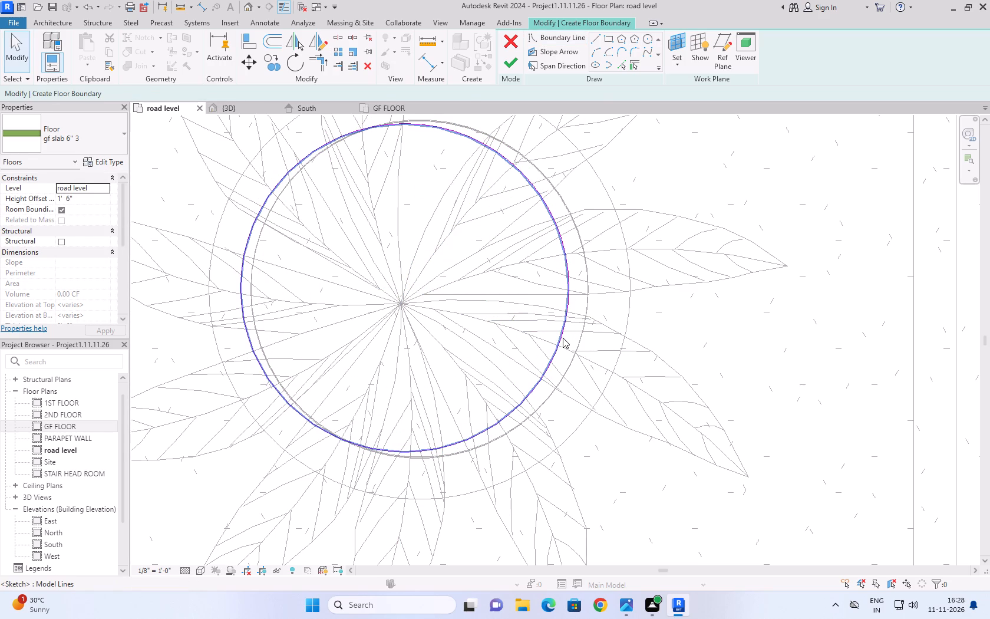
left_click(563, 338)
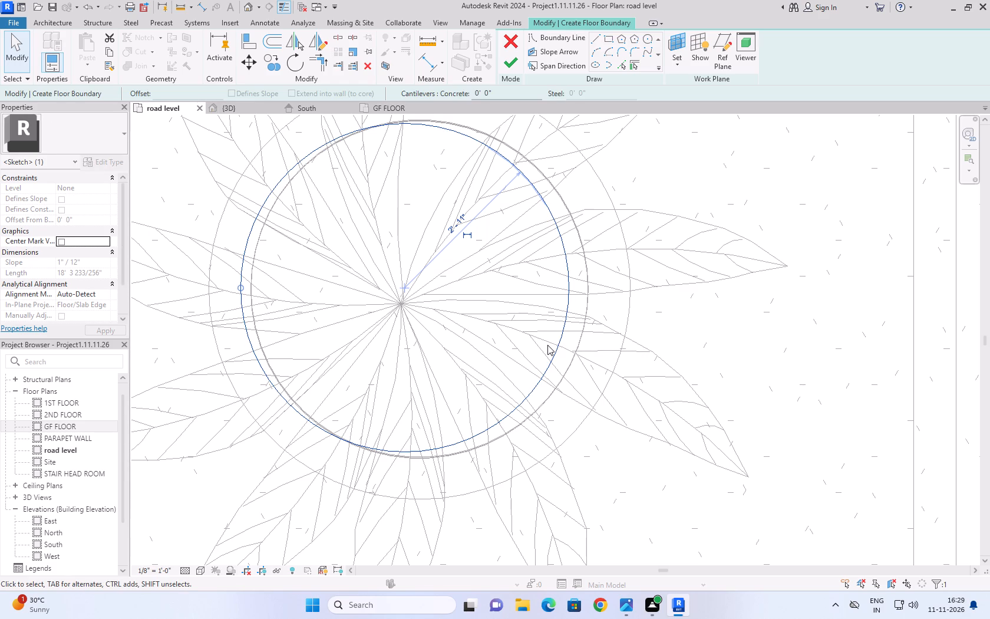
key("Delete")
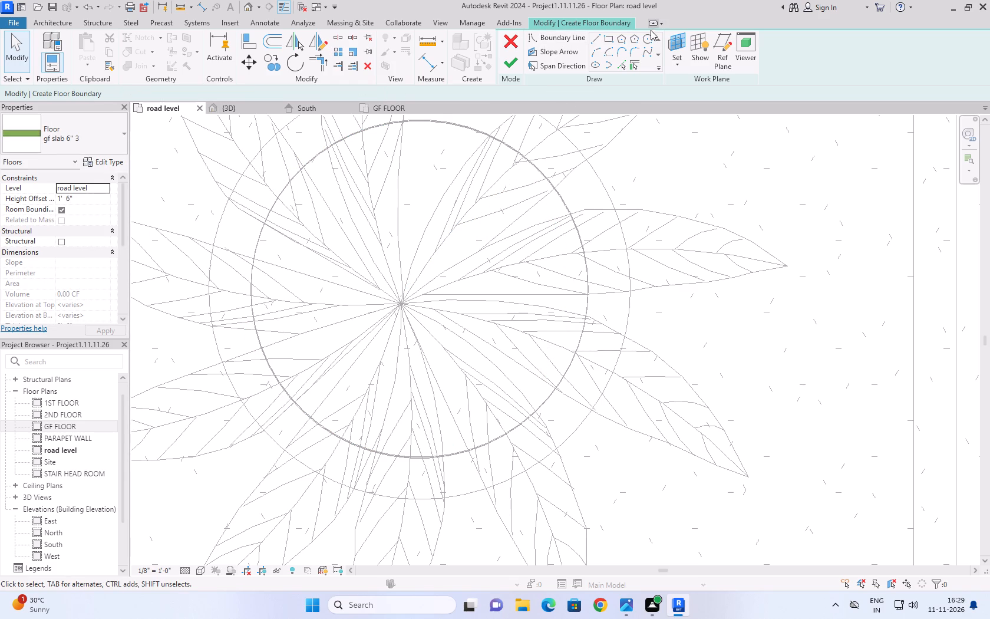
Sketch a circular floor boundary with a 3' radius, centred near the palm inside the planter.
left_click(649, 36)
left_click(401, 288)
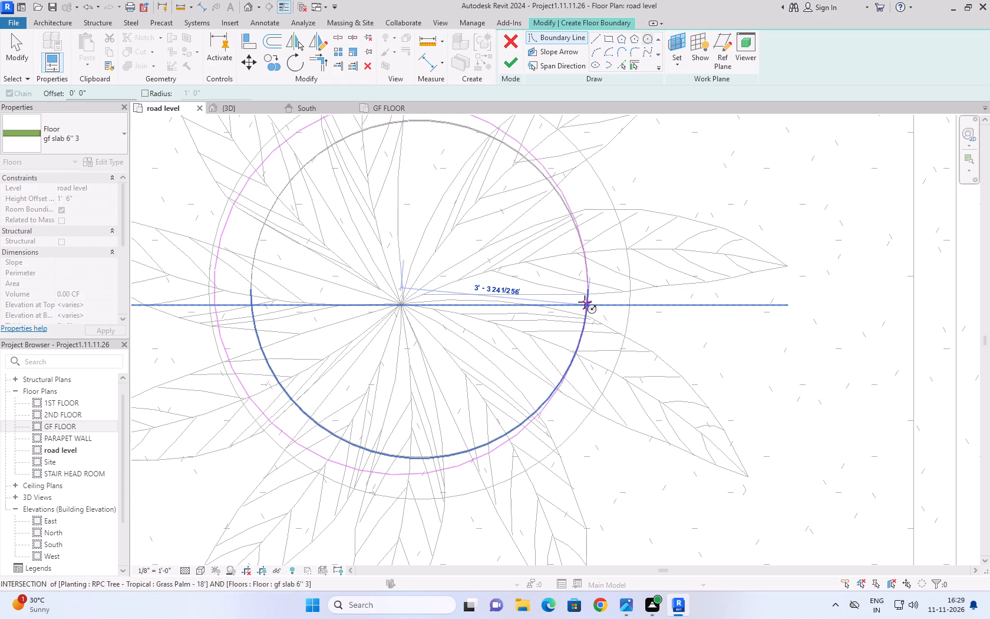
key("3")
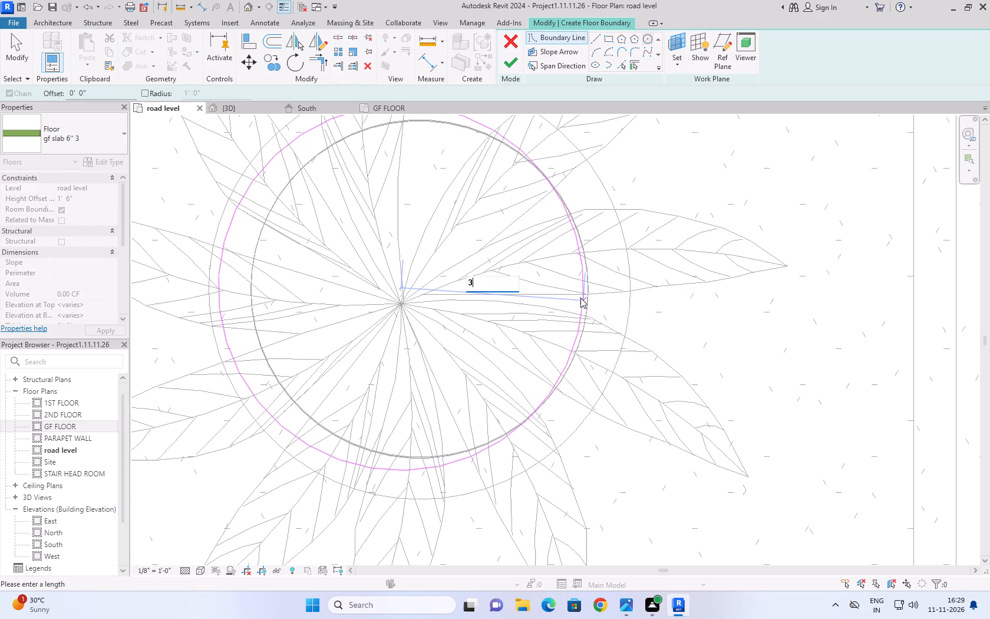
key("apostrophe")
key("Return")
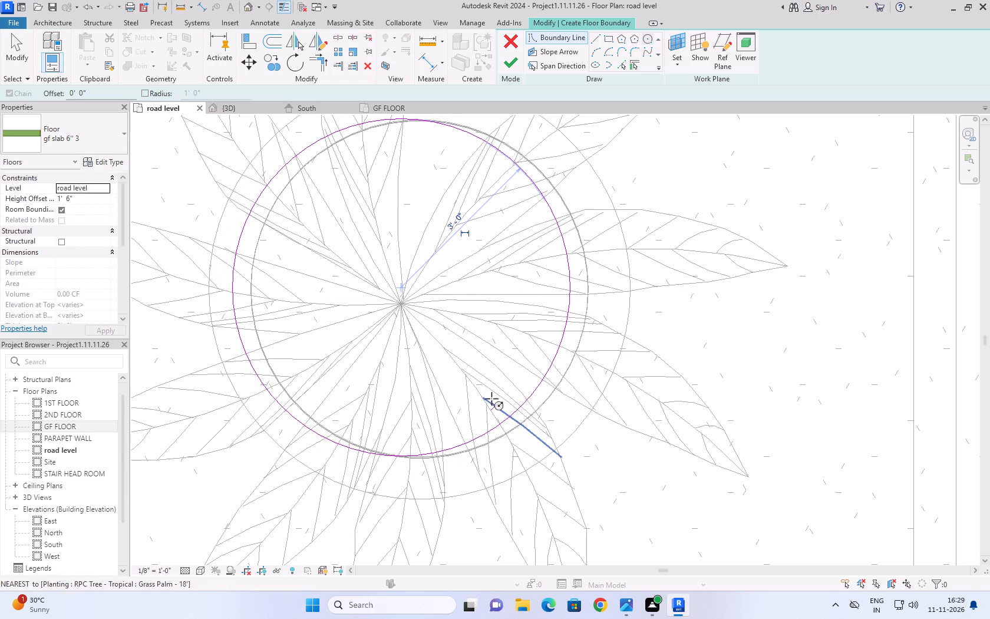
key("Escape")
key("Escape")
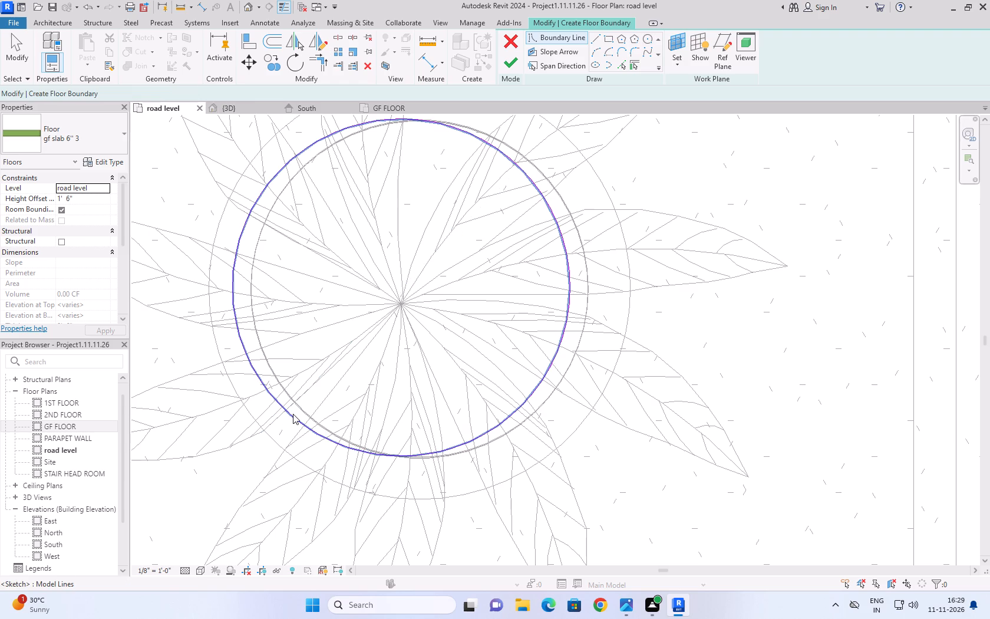
Nudge the circular boundary onto the planter wall's inner edge, finish the floor sketch and deselect the new floor.
left_click(293, 414)
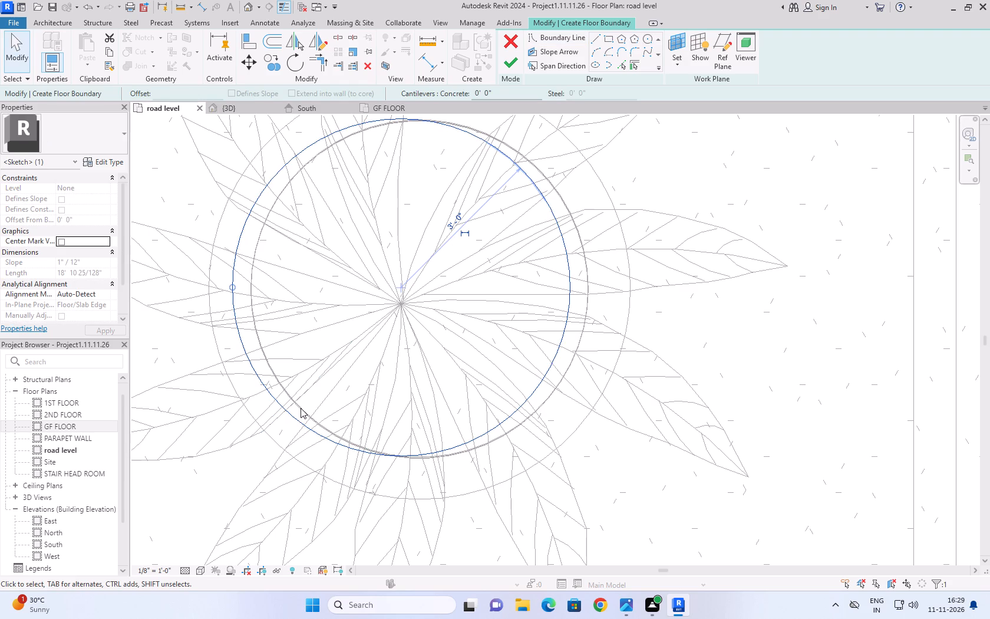
key("Right")
key("Right")
key("Right")
key("Right")
key("Right")
key("Right")
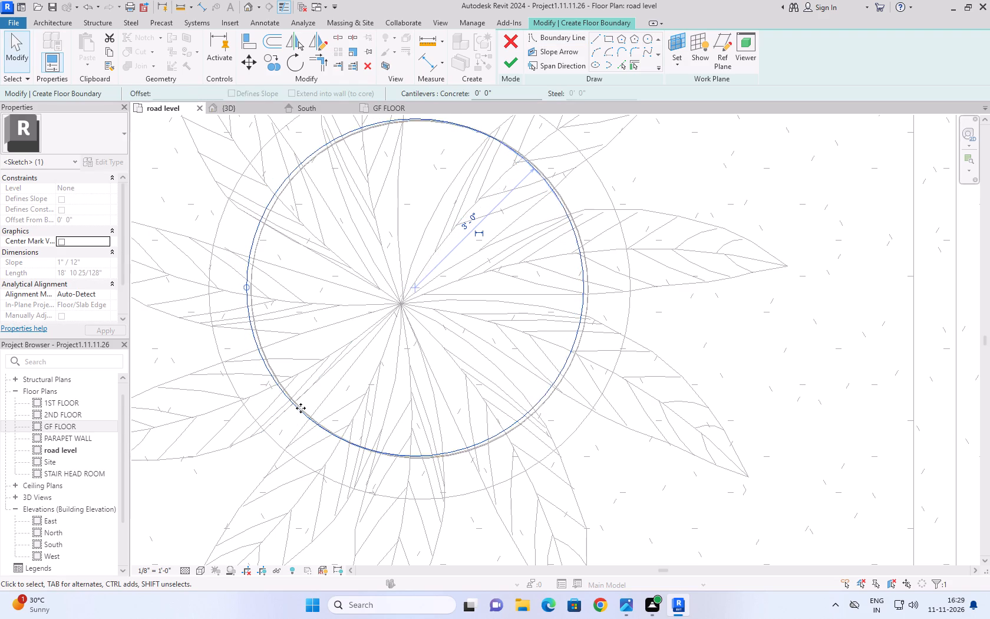
key("Right")
key("Right")
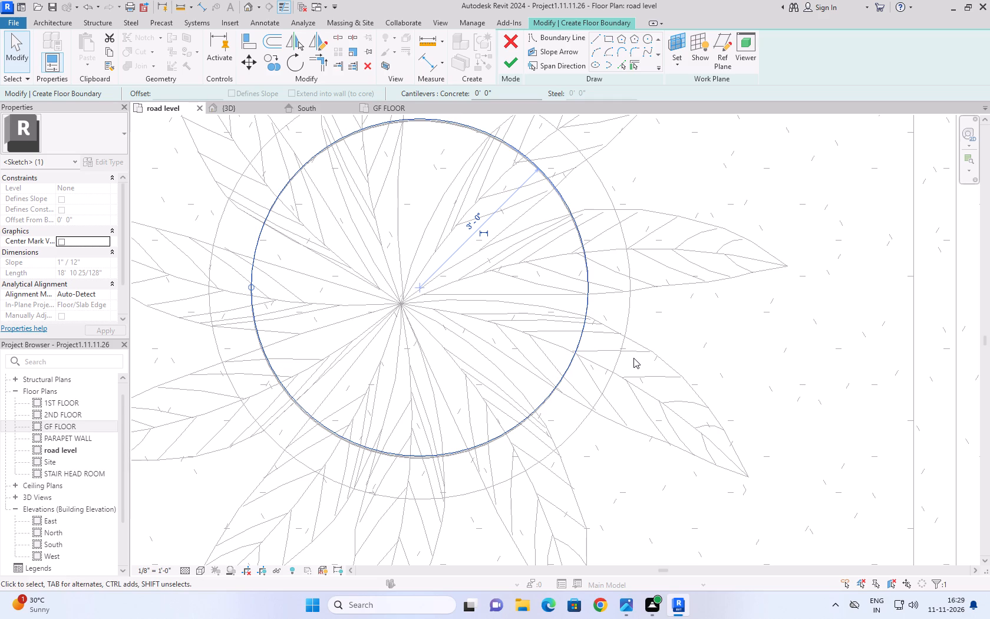
key("Down")
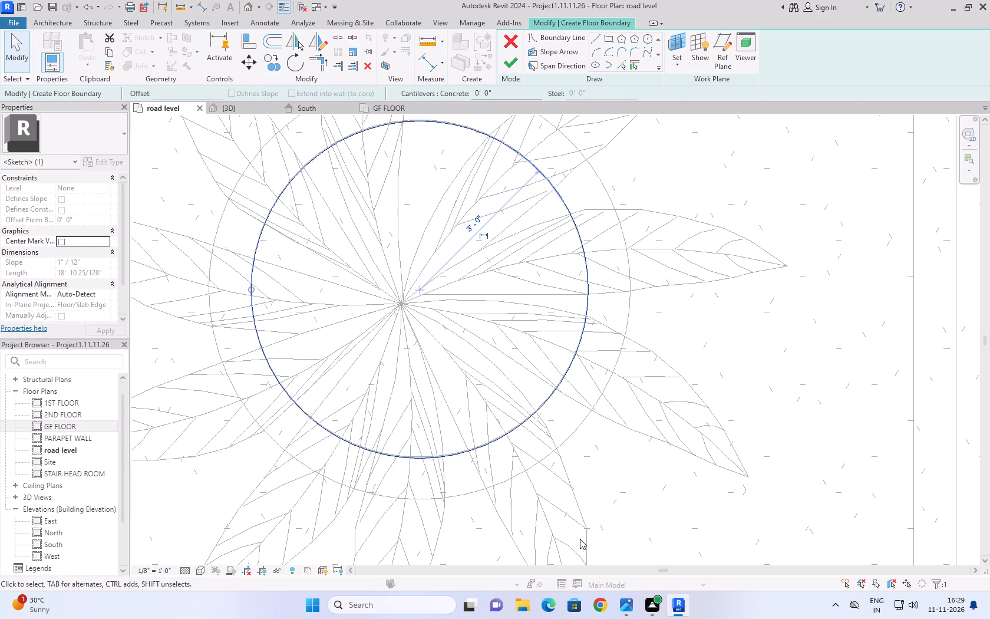
left_click(507, 66)
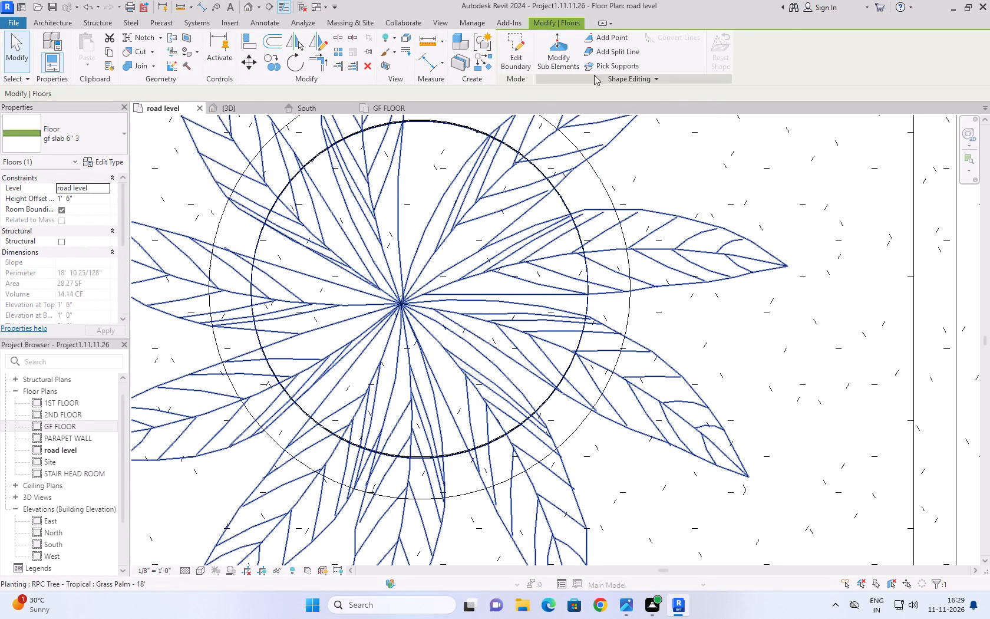
left_click(727, 180)
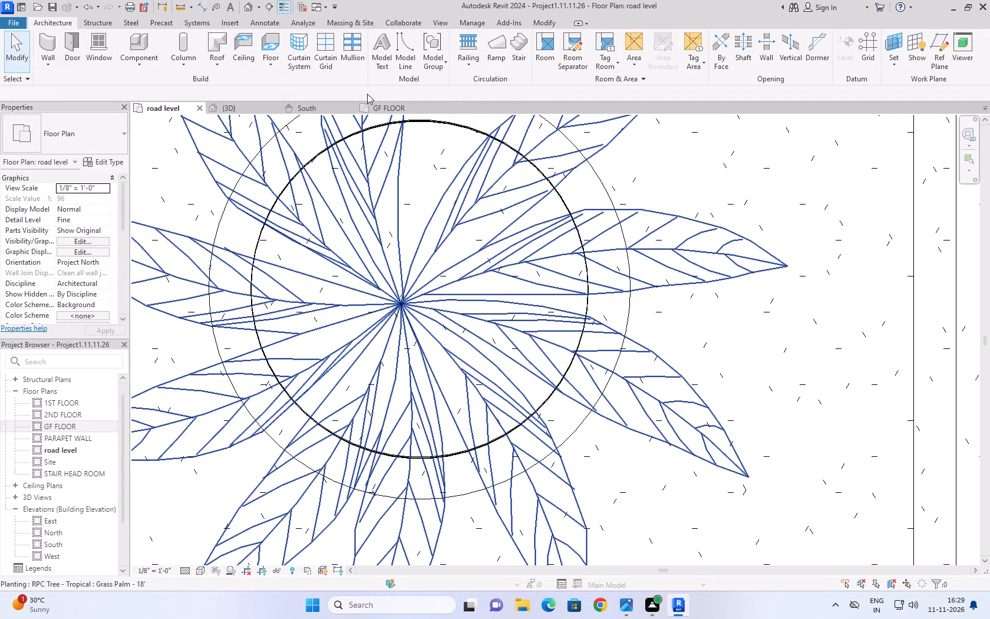
Examine the filled planter in the 3D view and select its circular wall to check its constraints.
left_click(235, 106)
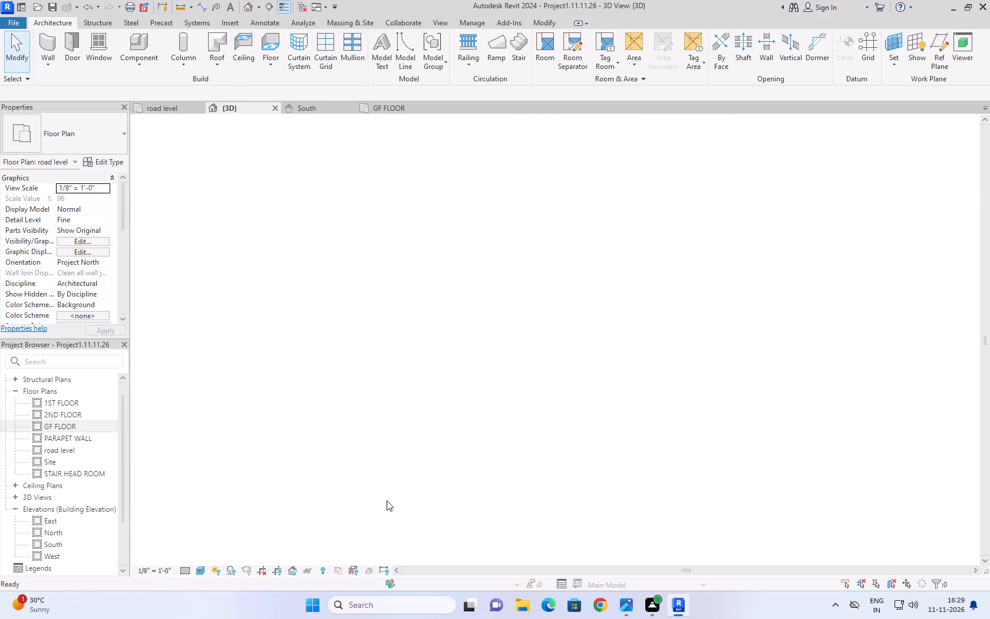
scroll(570, 279, "down", 5)
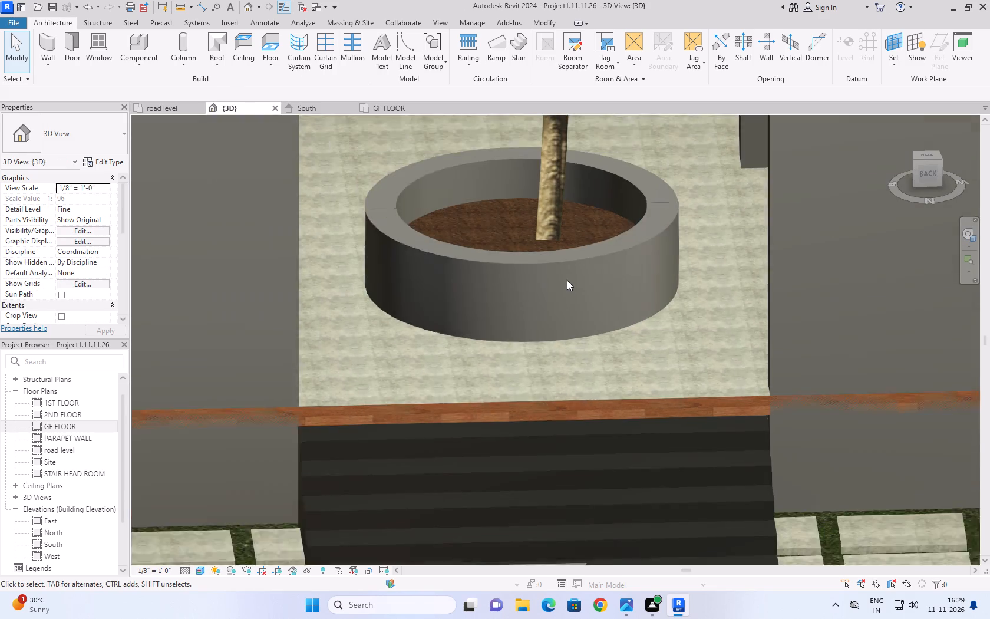
scroll(664, 282, "down", 3)
middle_click_drag(654, 293, 492, 497)
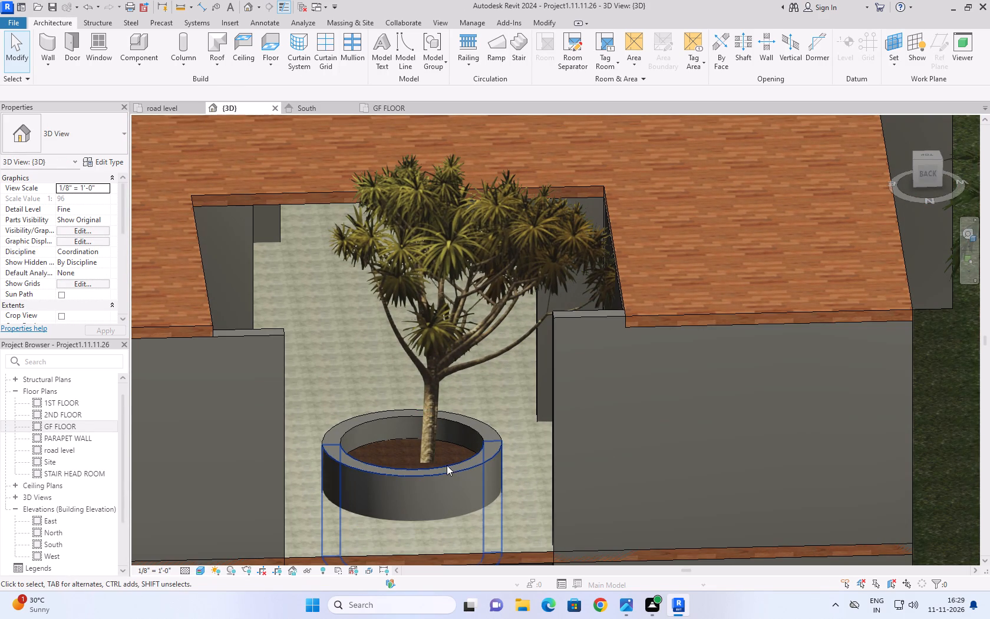
left_click(447, 469)
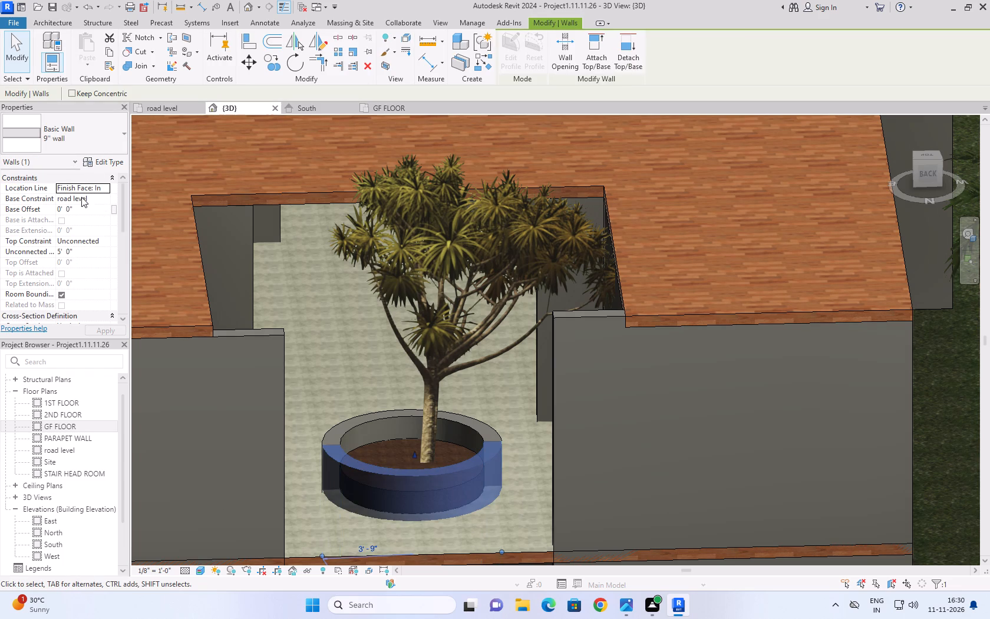
Start another gf slab 6" 3 floor in the 3D view and set its level to GF FLOOR with a 2' 0" height offset.
left_click(60, 24)
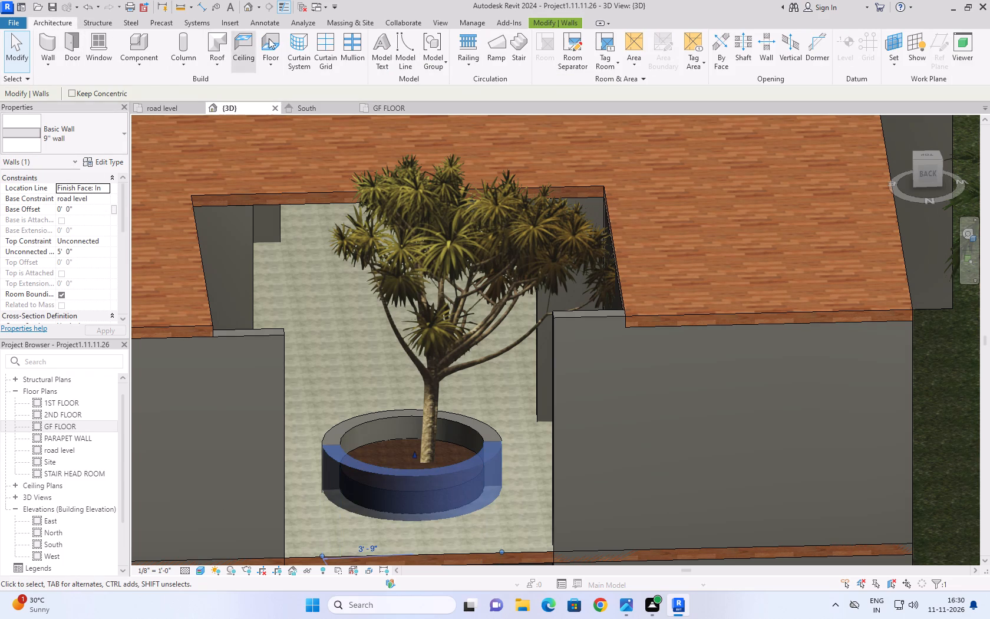
left_click(271, 47)
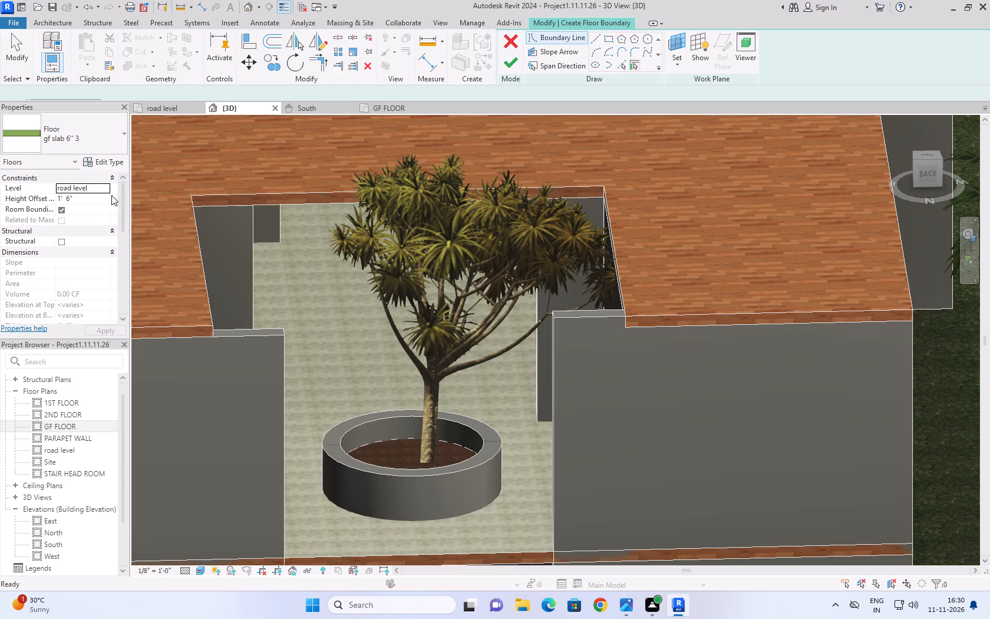
left_click(78, 198)
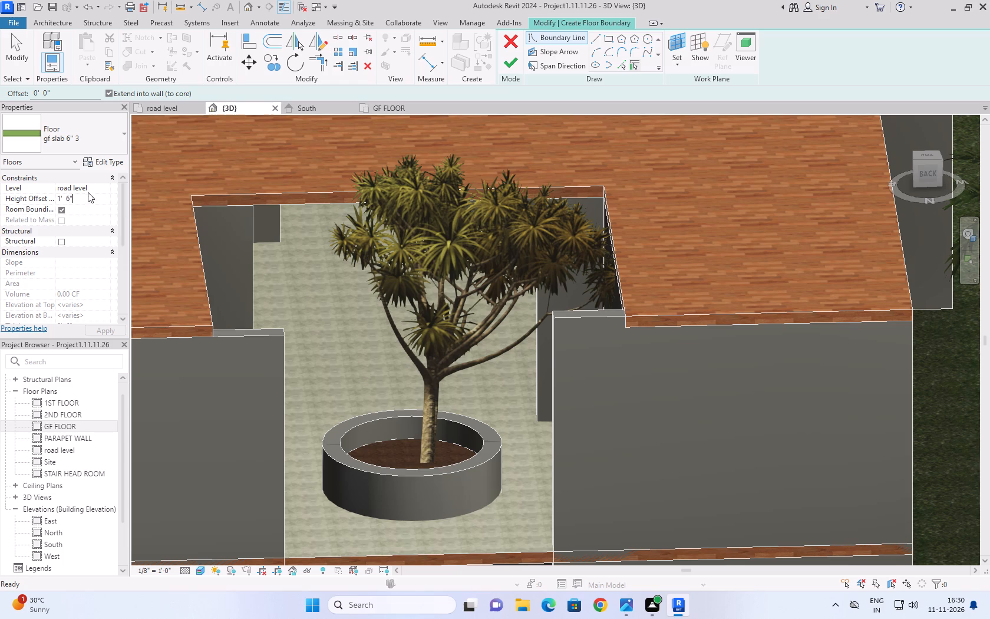
left_click(108, 187)
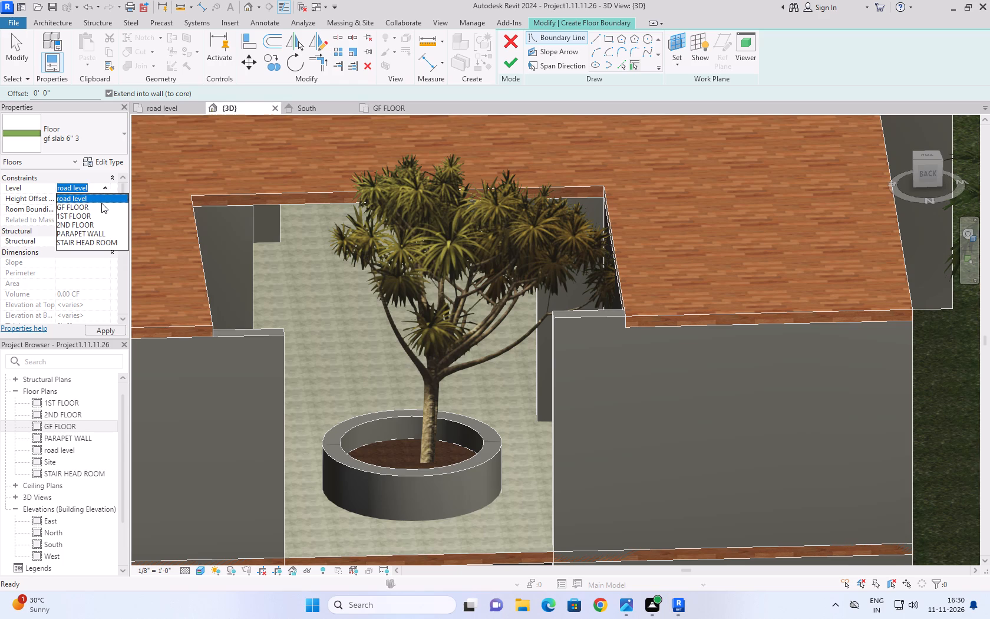
left_click(93, 208)
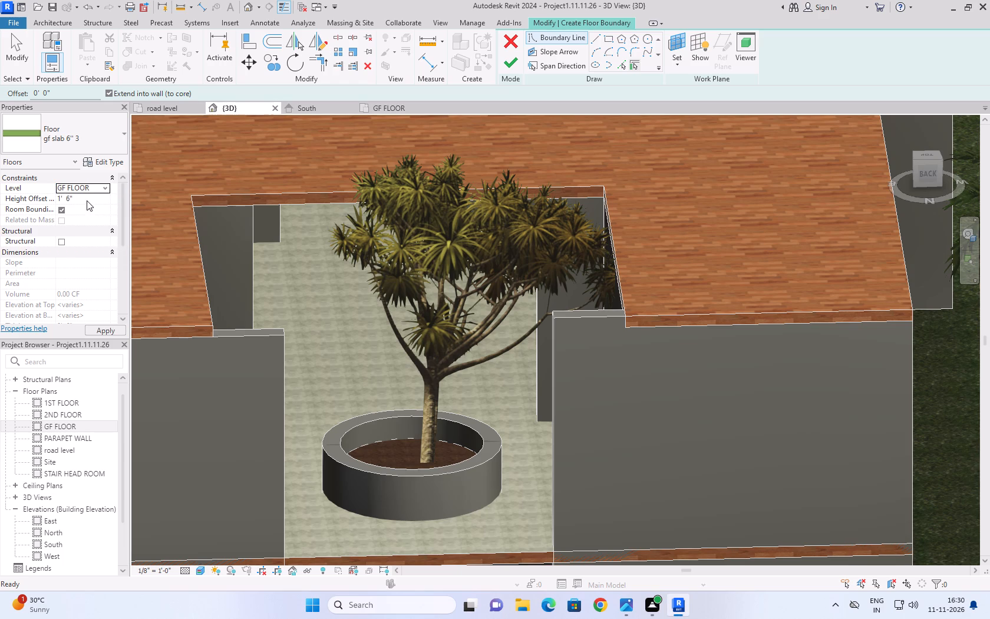
left_click(87, 200)
key("BackSpace")
key("2")
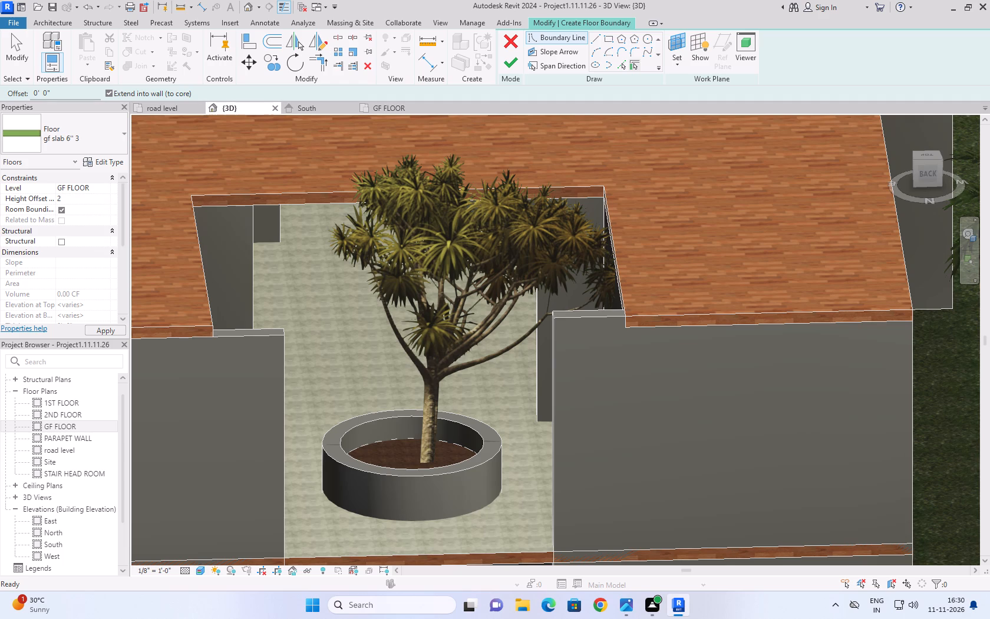
key("apostrophe")
key("Return")
left_click(114, 330)
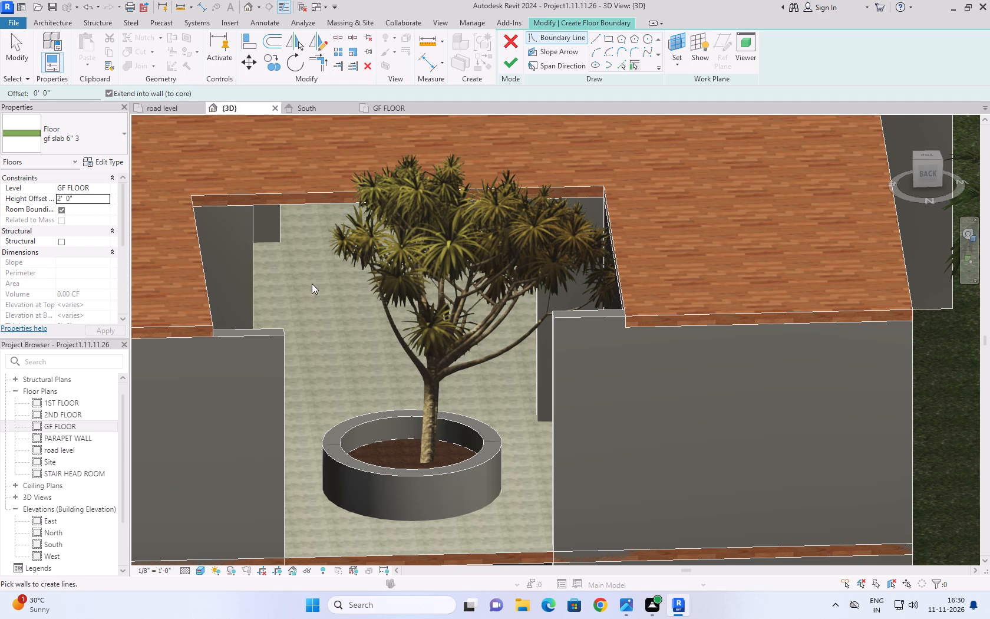
left_click(305, 304)
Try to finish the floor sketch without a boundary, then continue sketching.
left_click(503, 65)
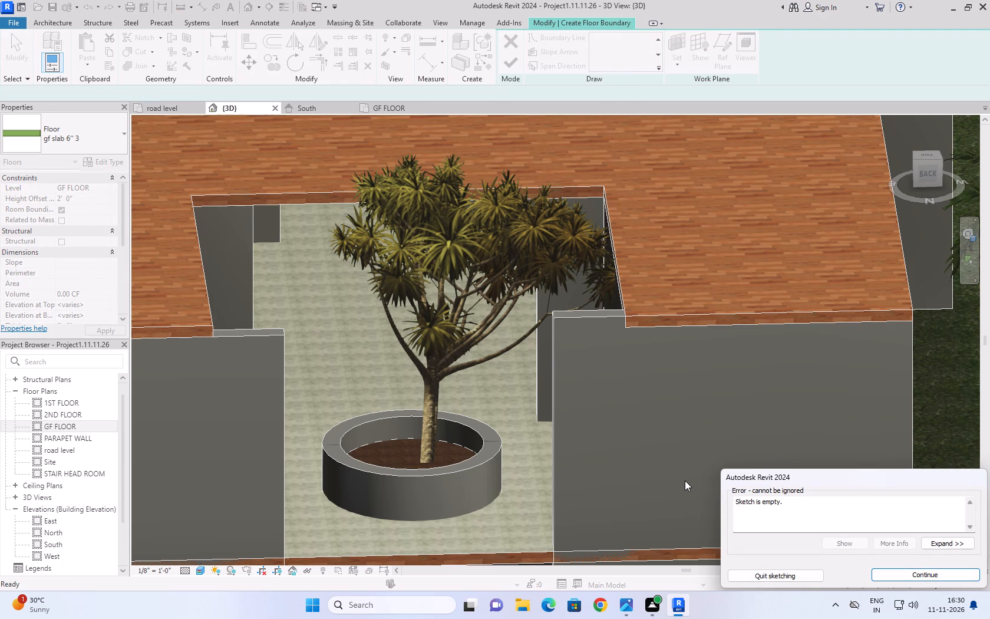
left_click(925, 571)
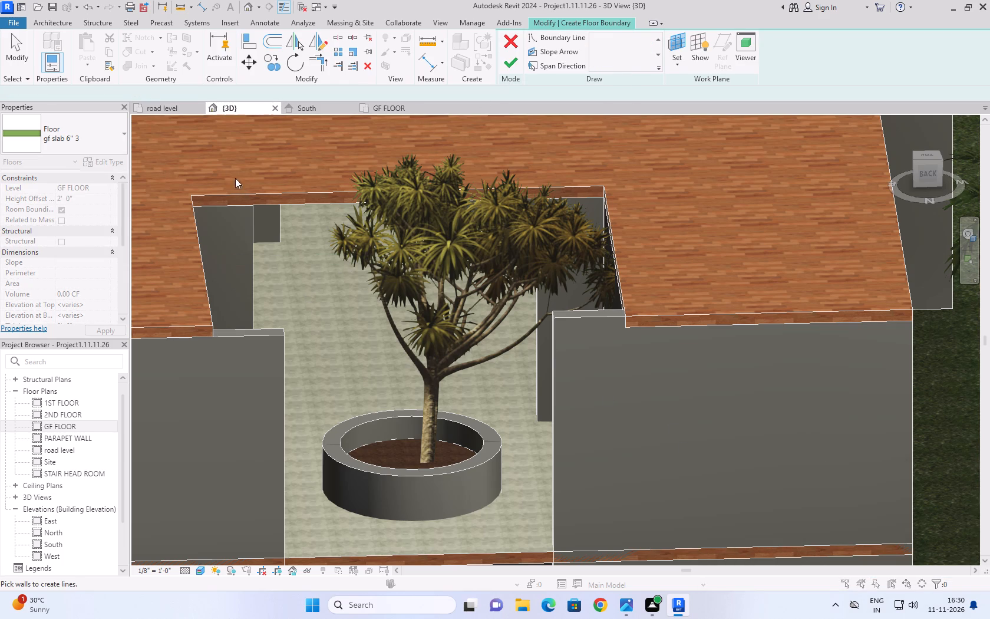
In the road level plan, draw a circular floor boundary with a 3' radius centred on the palm trunk.
left_click(164, 107)
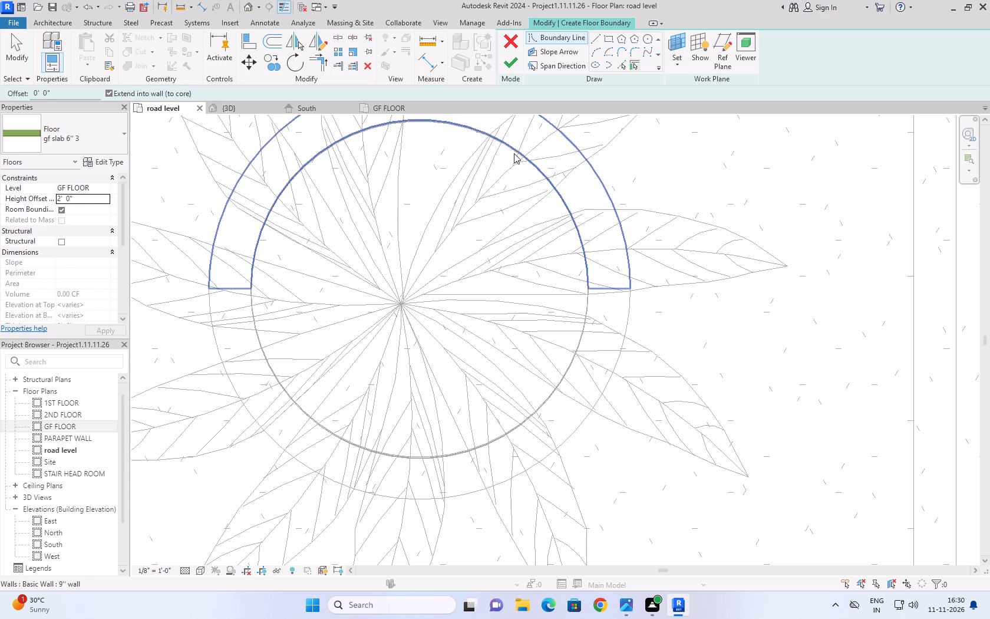
left_click(646, 41)
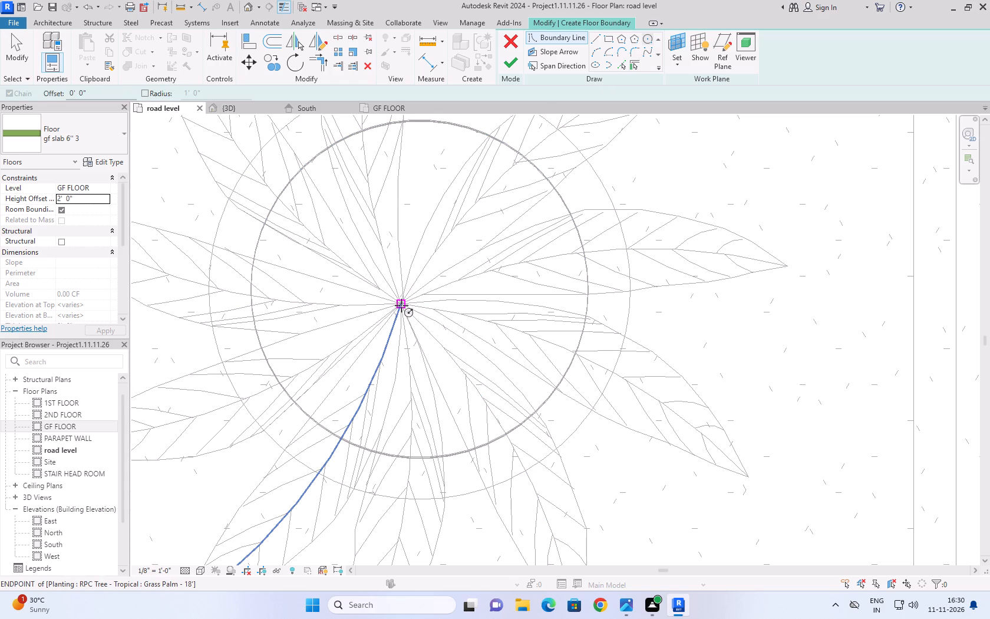
scroll(401, 305, "up", 10)
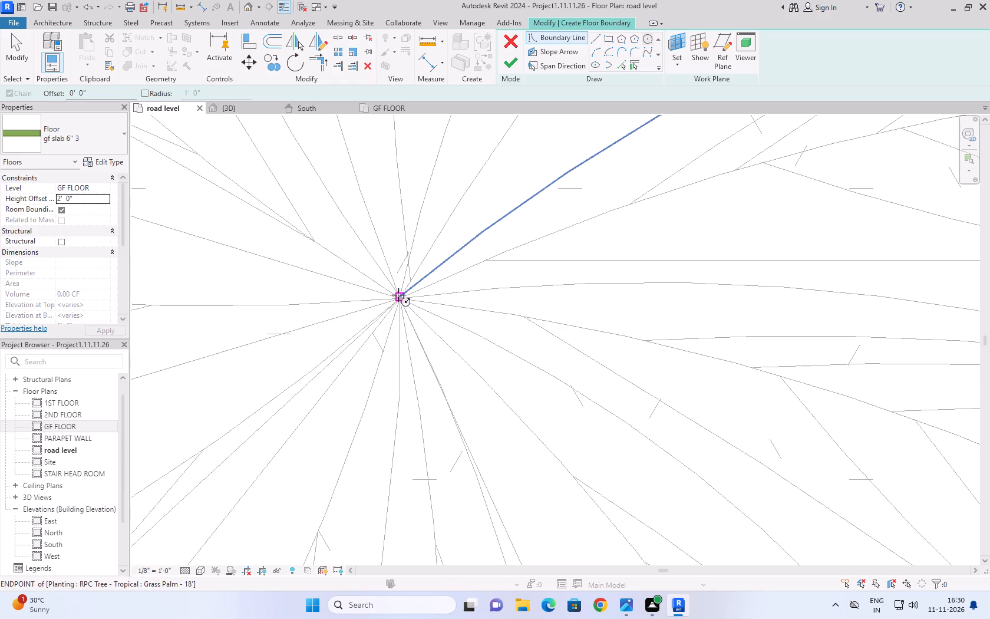
left_click(398, 295)
scroll(474, 384, "down", 12)
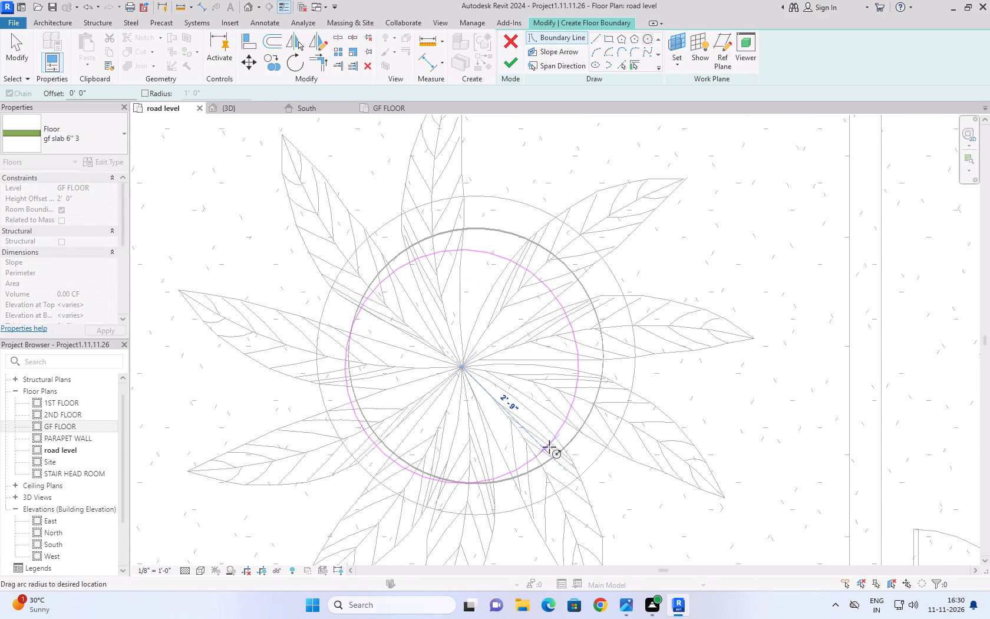
type("3'")
key("Return")
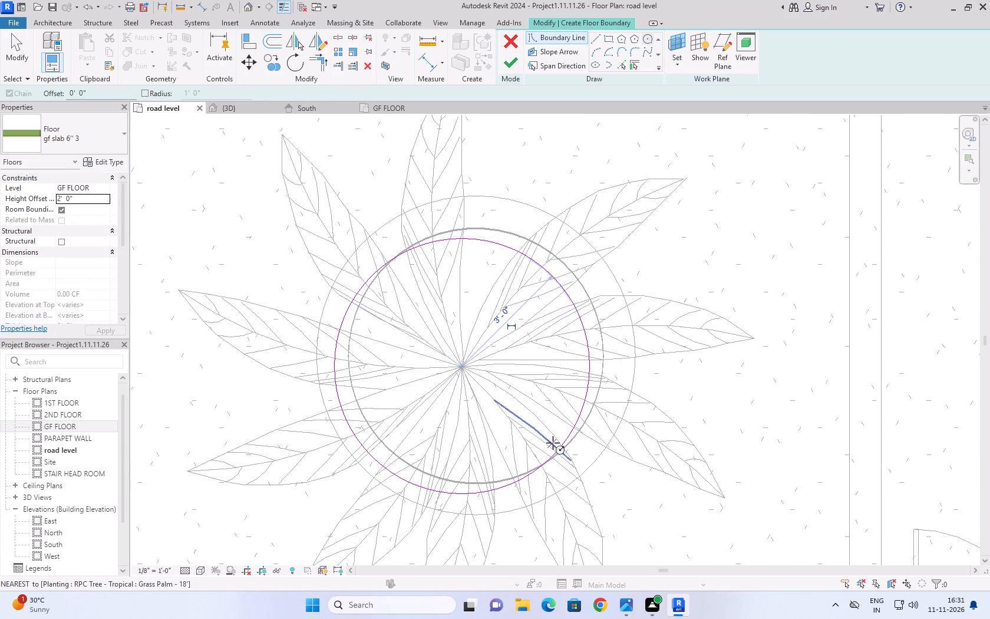
key("Escape")
key("Escape")
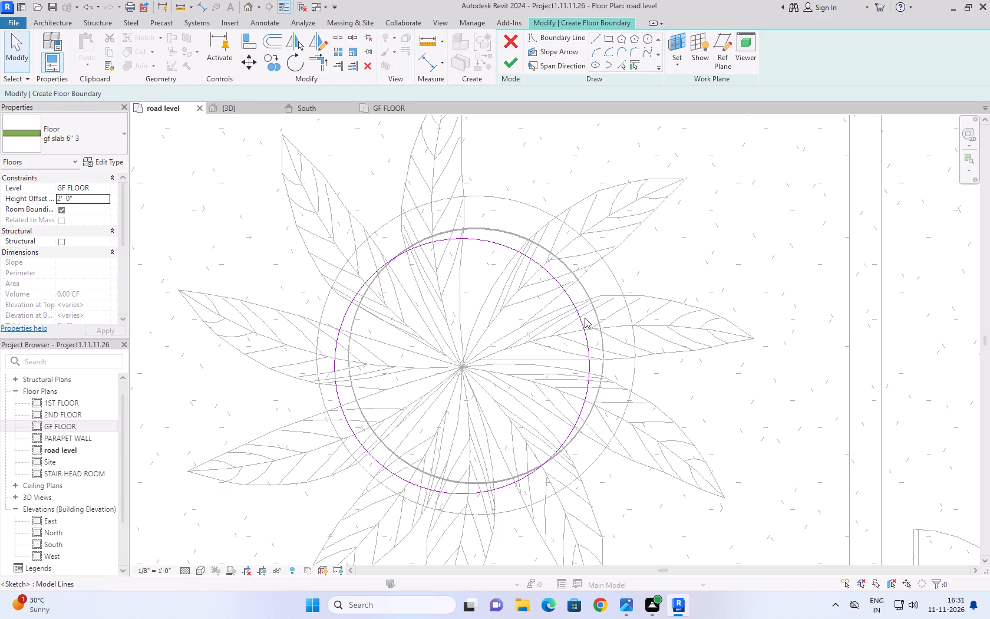
Nudge the circular boundary onto the planter wall's inner edge, finish the floor sketch and deselect the grass floor in the 3D view.
left_click(570, 304)
key("Up")
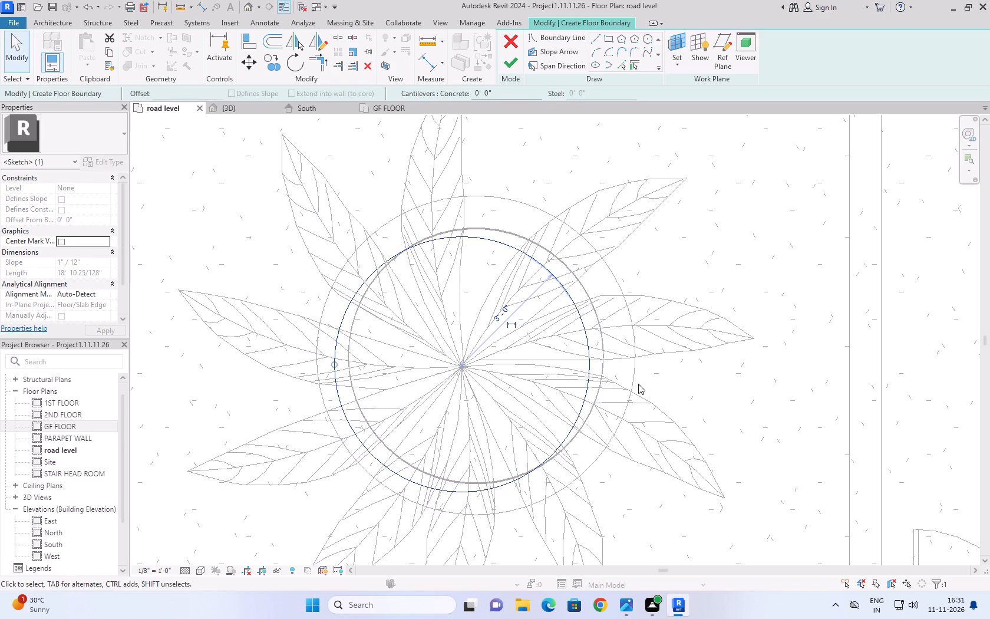
key("Up")
key("Up")
key("Up")
key("Up")
key("Right")
key("Right")
key("Right")
key("Right")
key("Up")
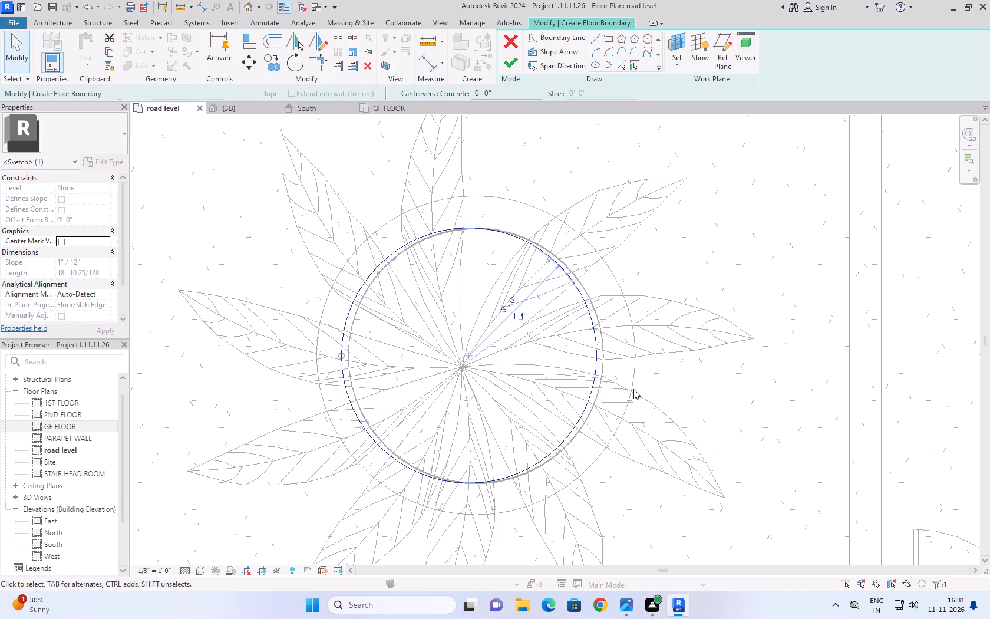
scroll(636, 384, "up", 11)
key("Right")
key("Right")
key("Right")
key("Right")
key("Right")
key("Right")
key("Right")
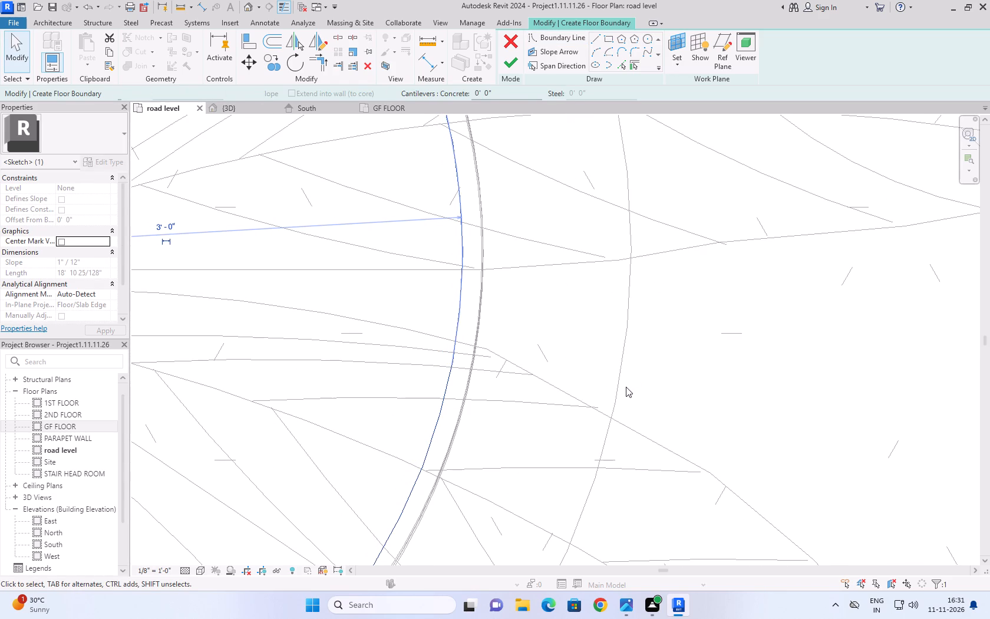
key("Right")
key("Right")
key("Right")
key("Right")
key("Right")
key("Right")
key("Right")
key("Right")
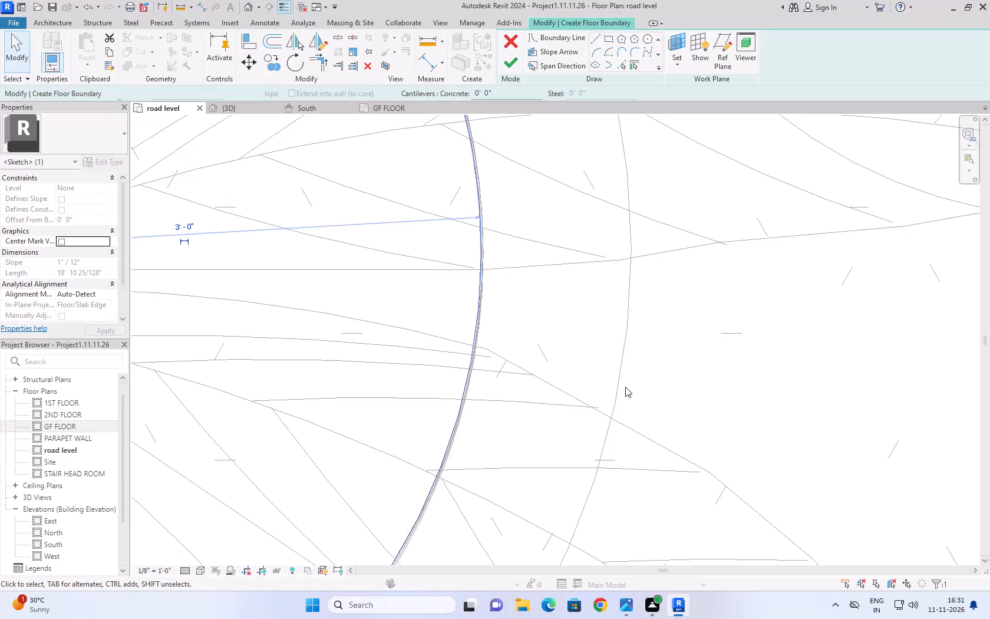
key("Right")
scroll(642, 365, "down", 12)
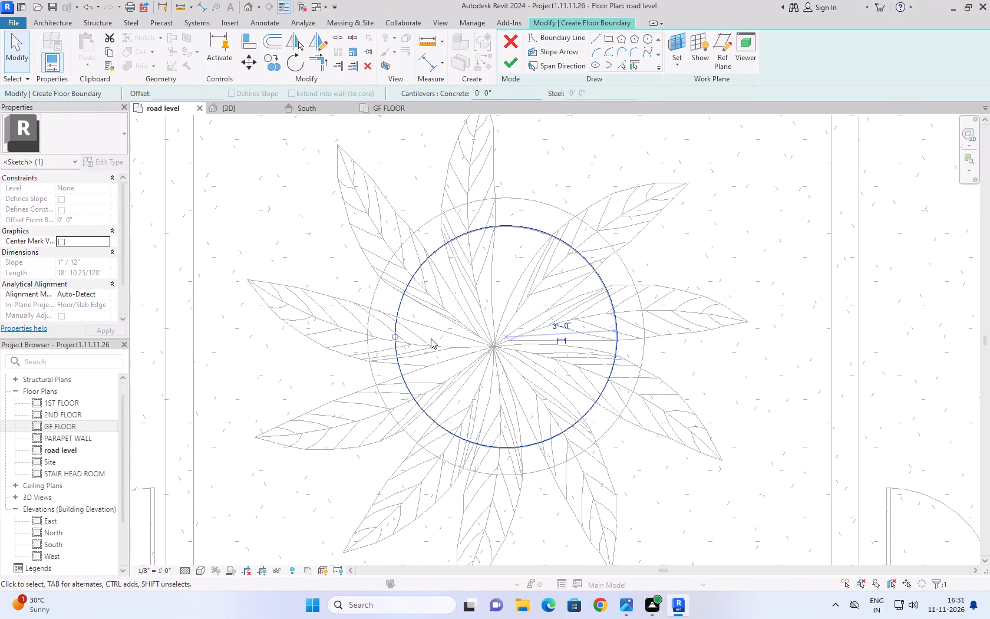
left_click(519, 67)
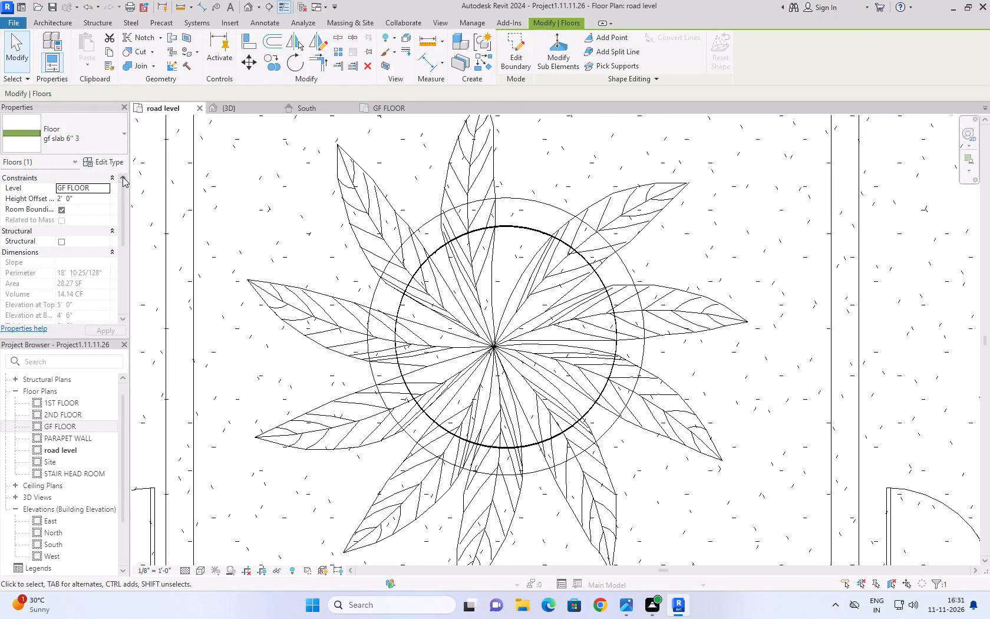
left_click(247, 104)
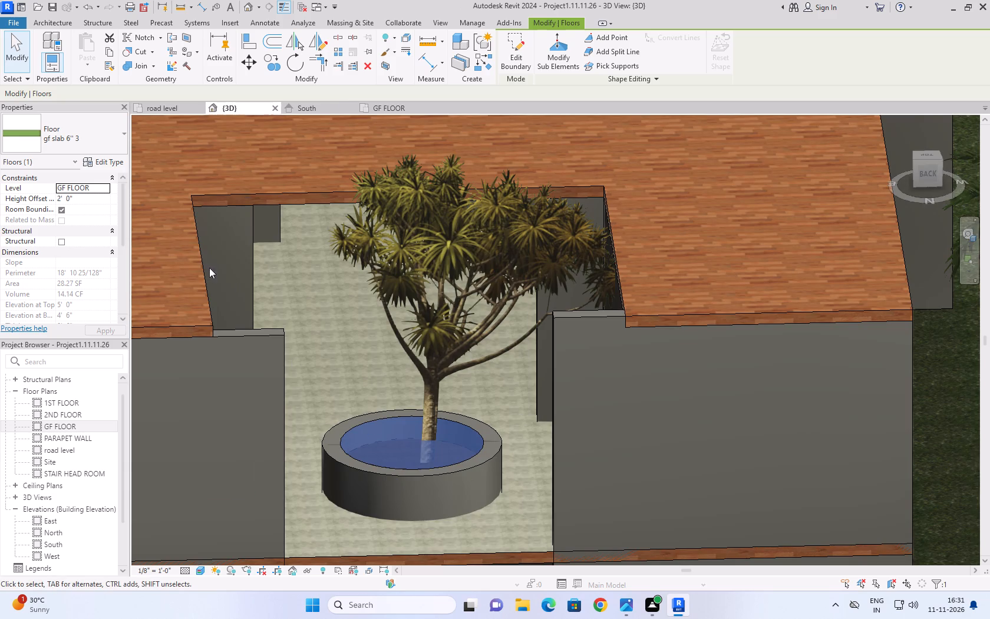
left_click(172, 219)
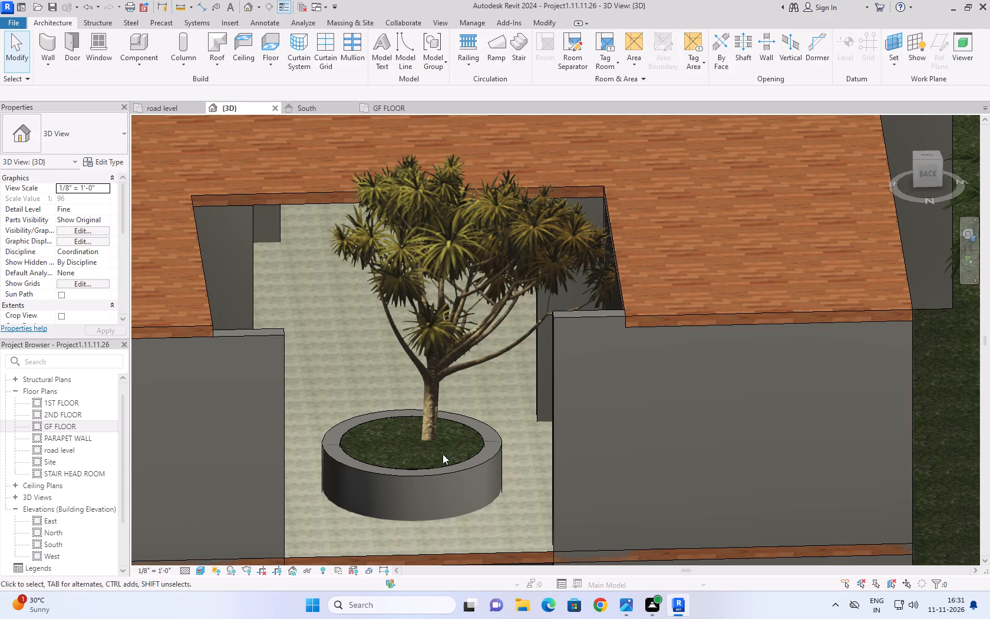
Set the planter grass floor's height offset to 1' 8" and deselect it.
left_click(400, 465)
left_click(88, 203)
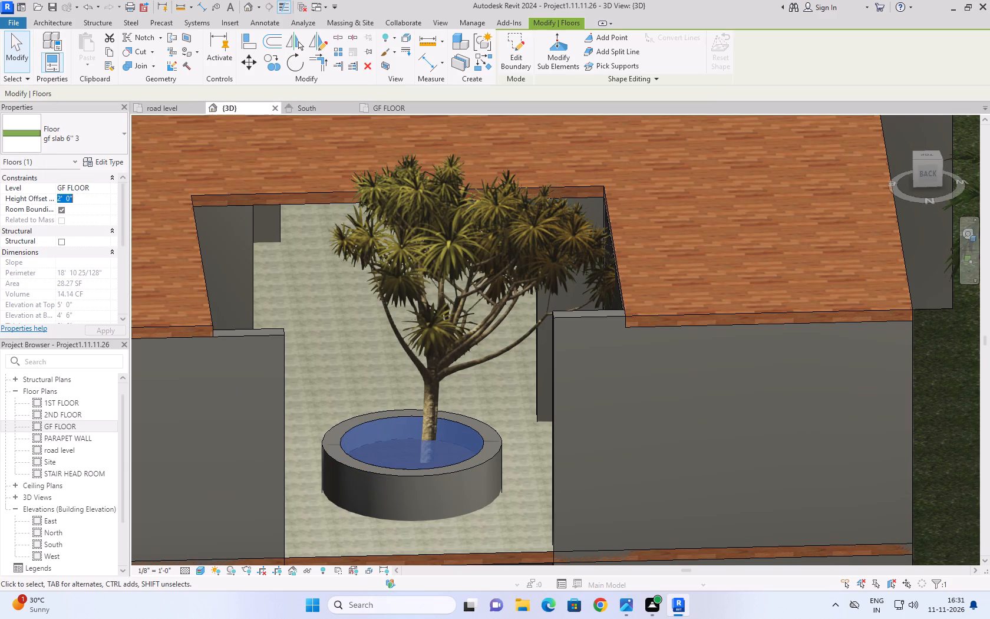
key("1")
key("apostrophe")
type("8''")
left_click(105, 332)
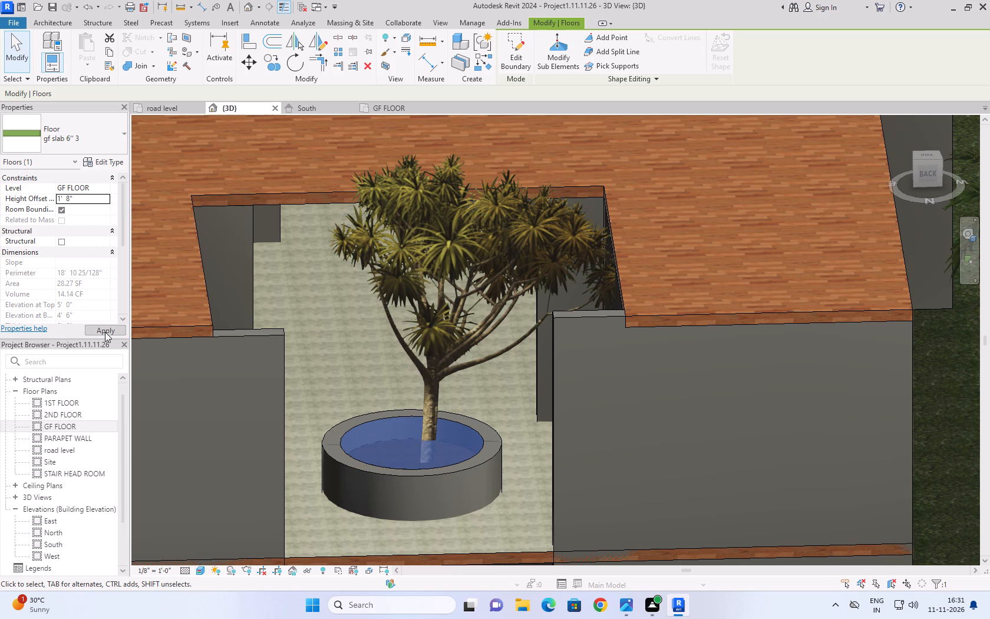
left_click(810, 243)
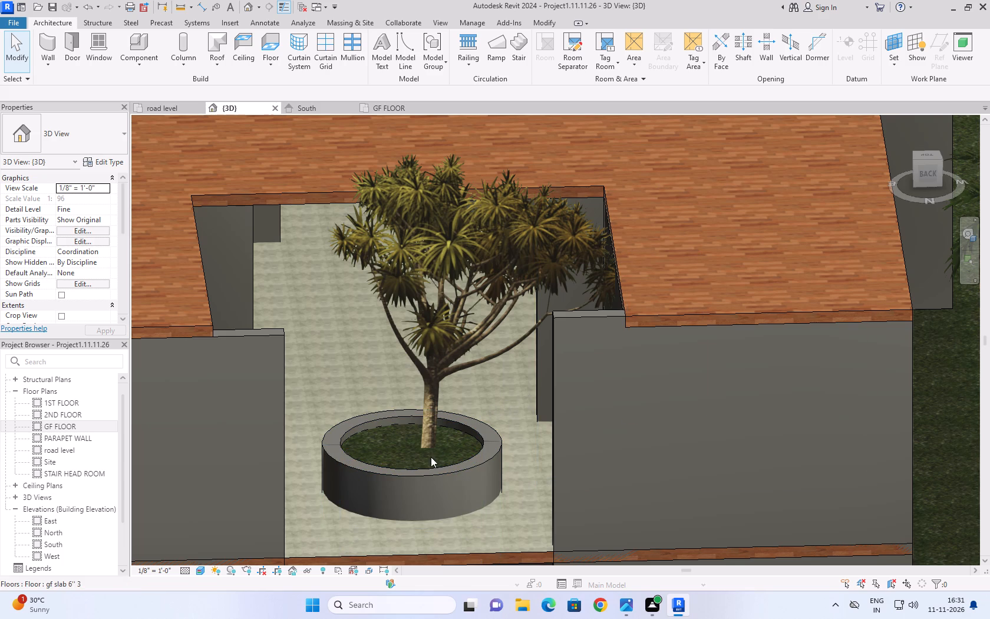
Examine how the grass floor sits over the earth inside the planter, selecting the circular wall to see through it.
left_click(463, 433)
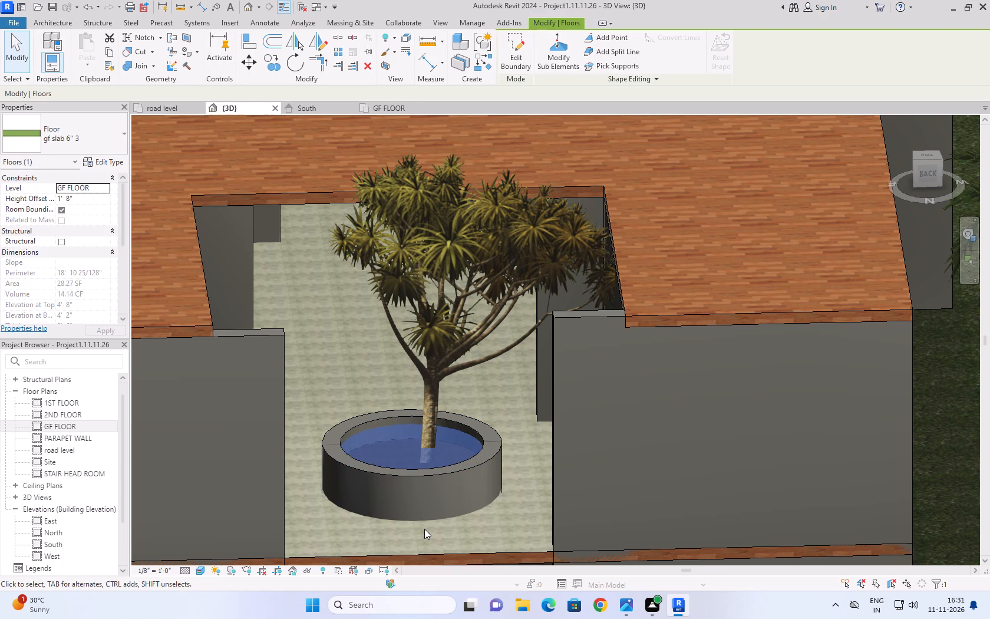
scroll(424, 529, "up", 1)
middle_click_drag(424, 528, 424, 499, "shift")
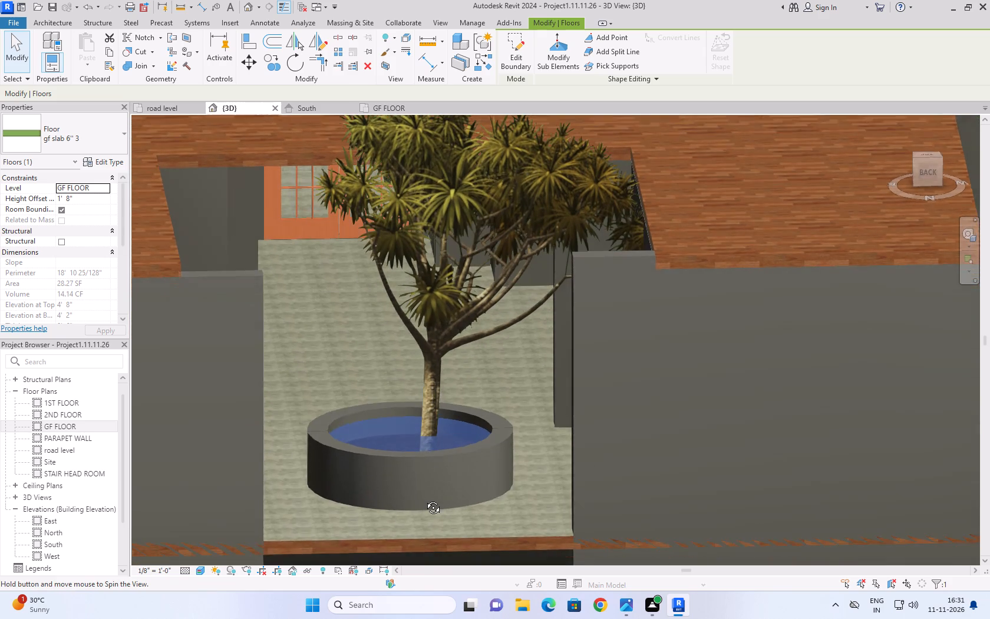
middle_click_drag(424, 499, 423, 534, "shift")
scroll(423, 534, "down", 1, "shift")
left_click(431, 465)
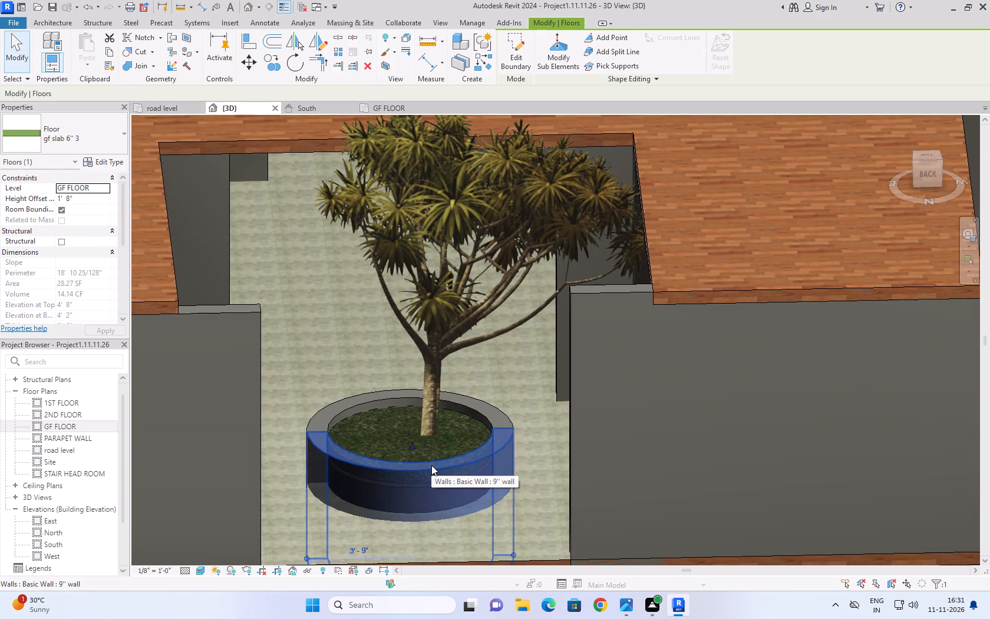
scroll(427, 491, "up", 1)
middle_click_drag(427, 491, 422, 407, "shift")
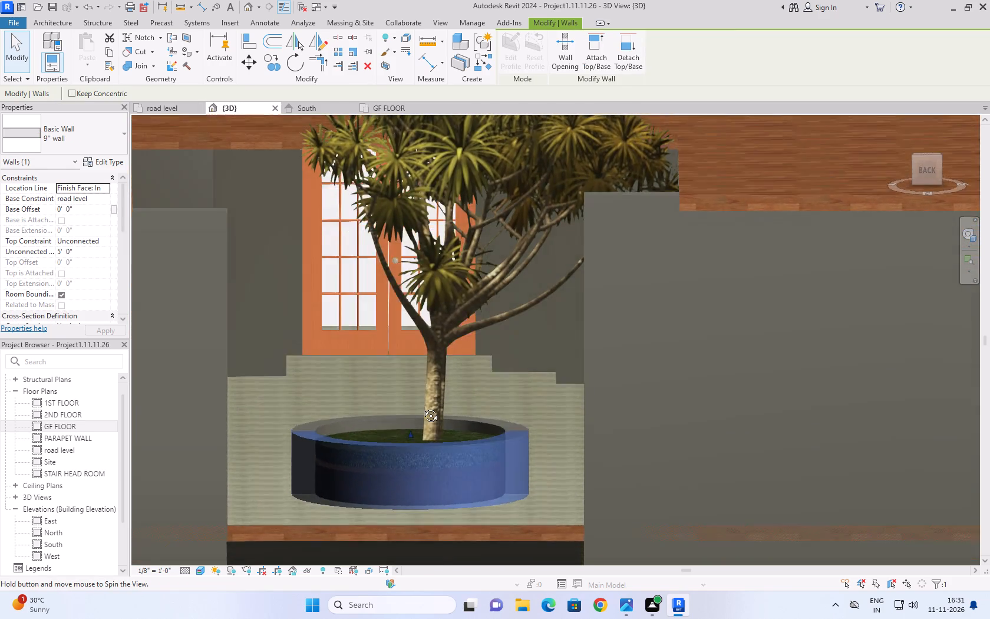
middle_click_drag(422, 407, 478, 422, "shift")
scroll(436, 329, "down", 1, "shift")
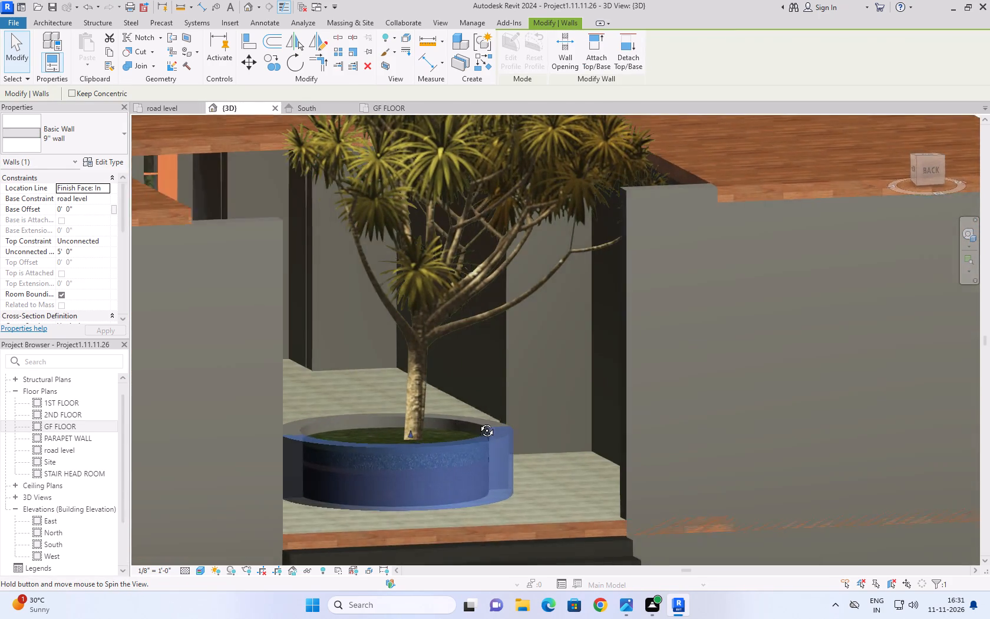
middle_click_drag(478, 422, 484, 420, "shift")
scroll(416, 512, "up", 8)
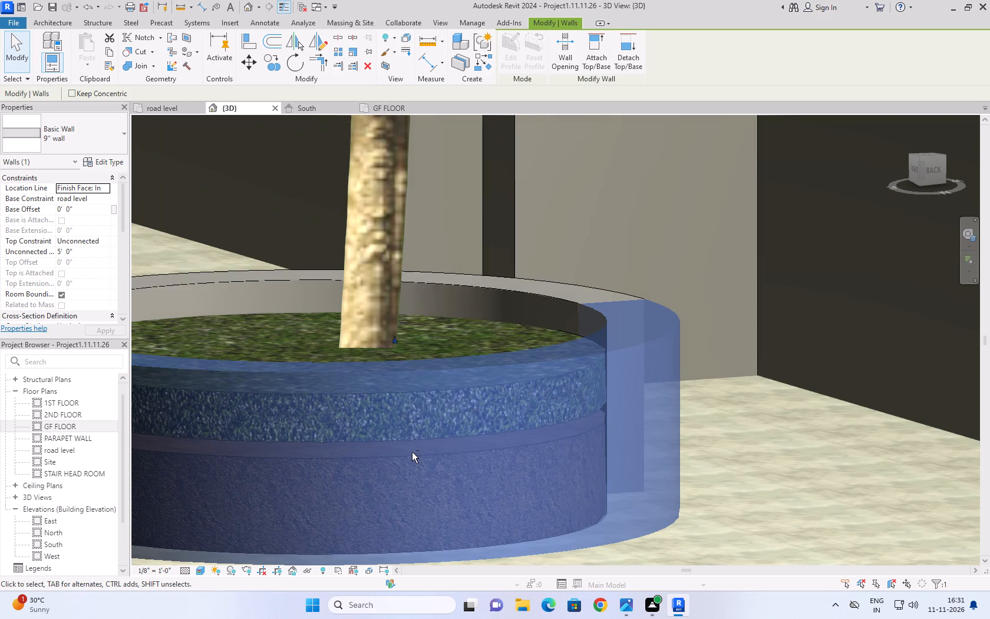
middle_click_drag(412, 452, 319, 426, "shift")
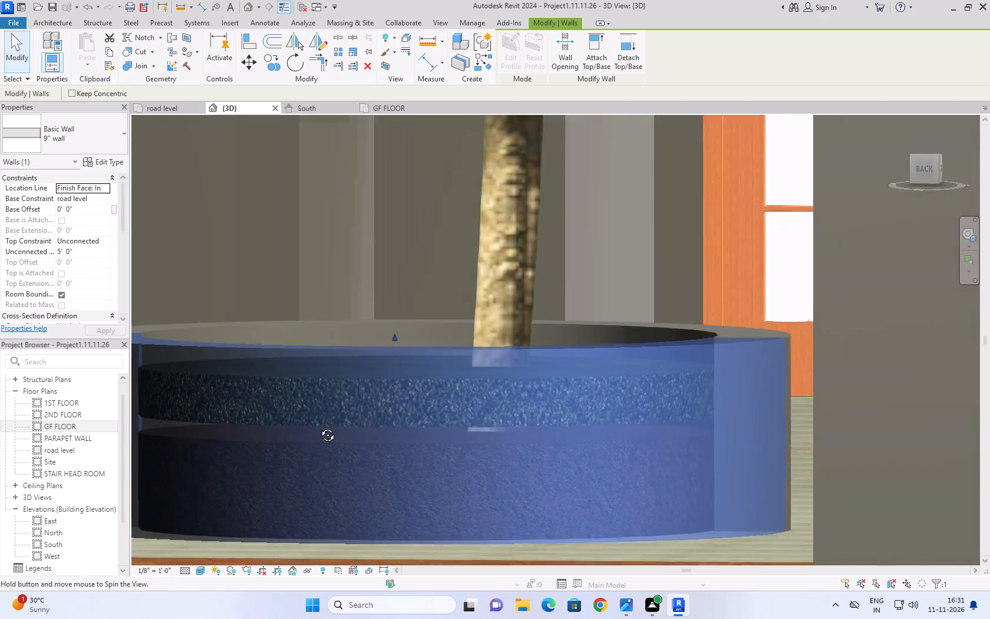
middle_click_drag(319, 426, 306, 429, "shift")
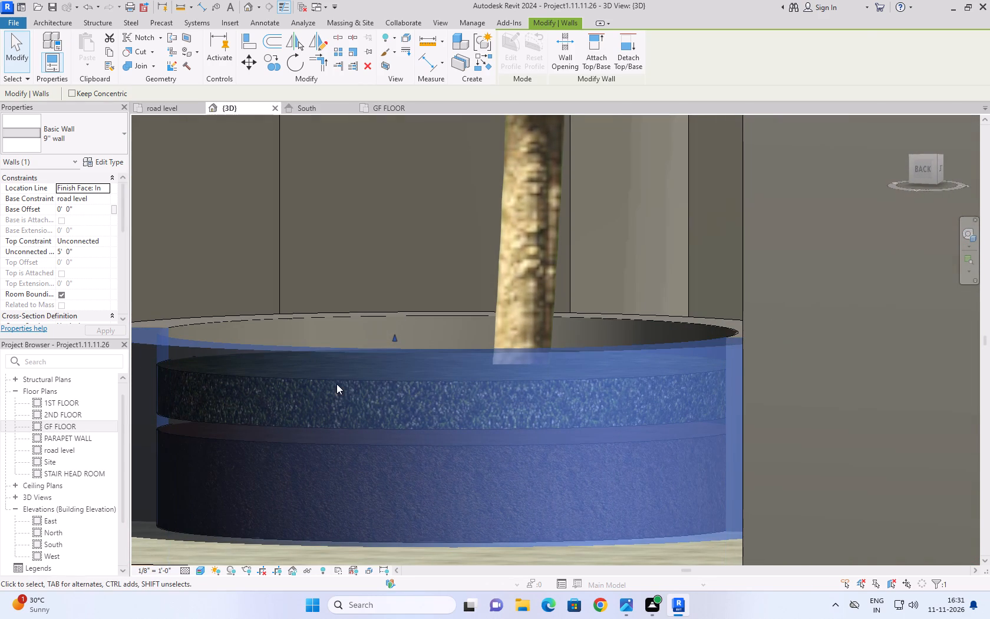
scroll(336, 384, "down", 2)
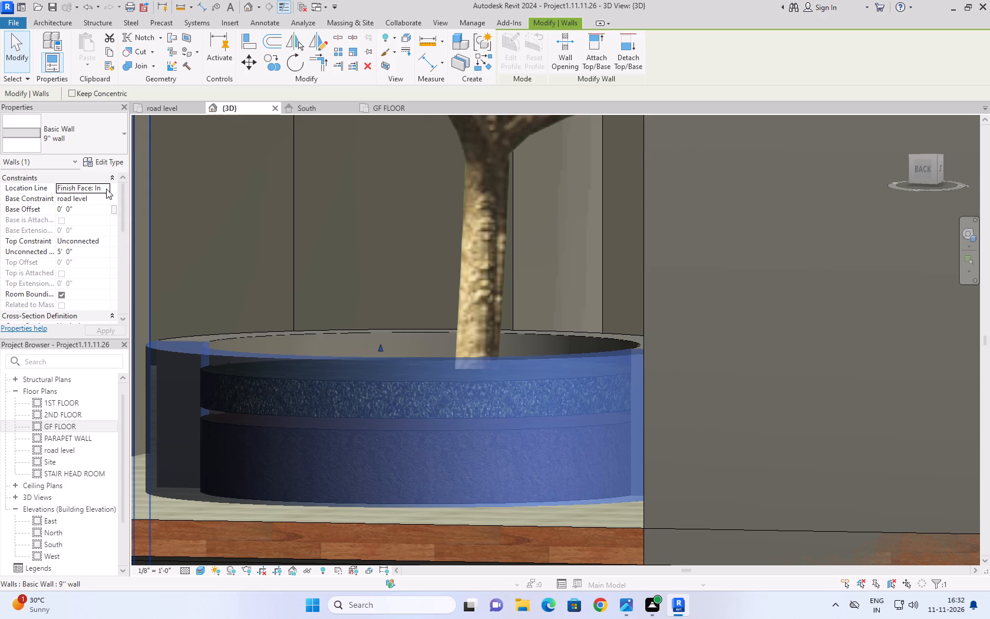
left_click(5, 49)
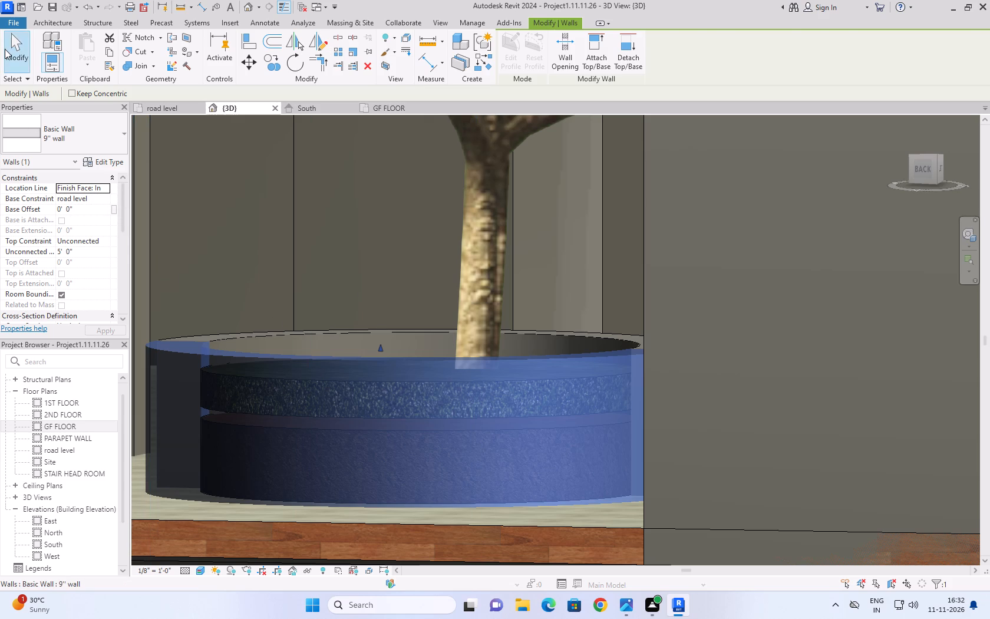
middle_click_drag(345, 311, 346, 347, "shift")
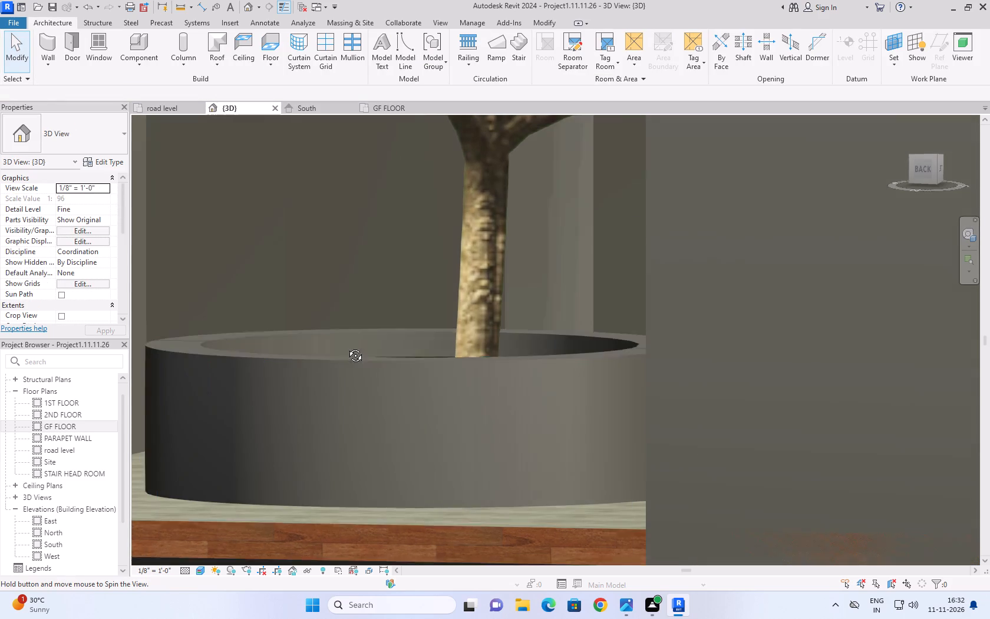
middle_click_drag(346, 347, 319, 490, "shift")
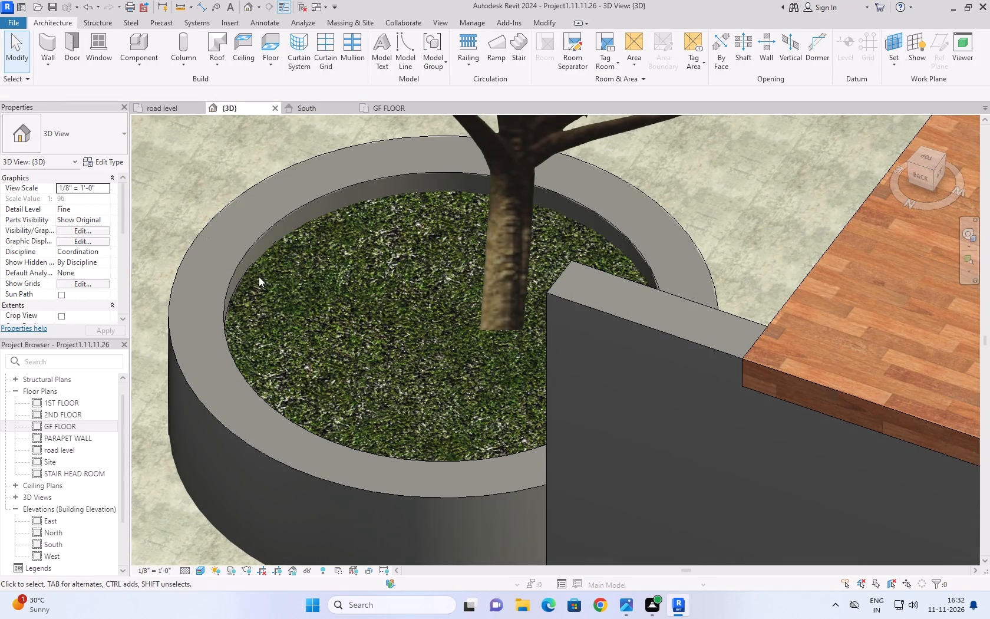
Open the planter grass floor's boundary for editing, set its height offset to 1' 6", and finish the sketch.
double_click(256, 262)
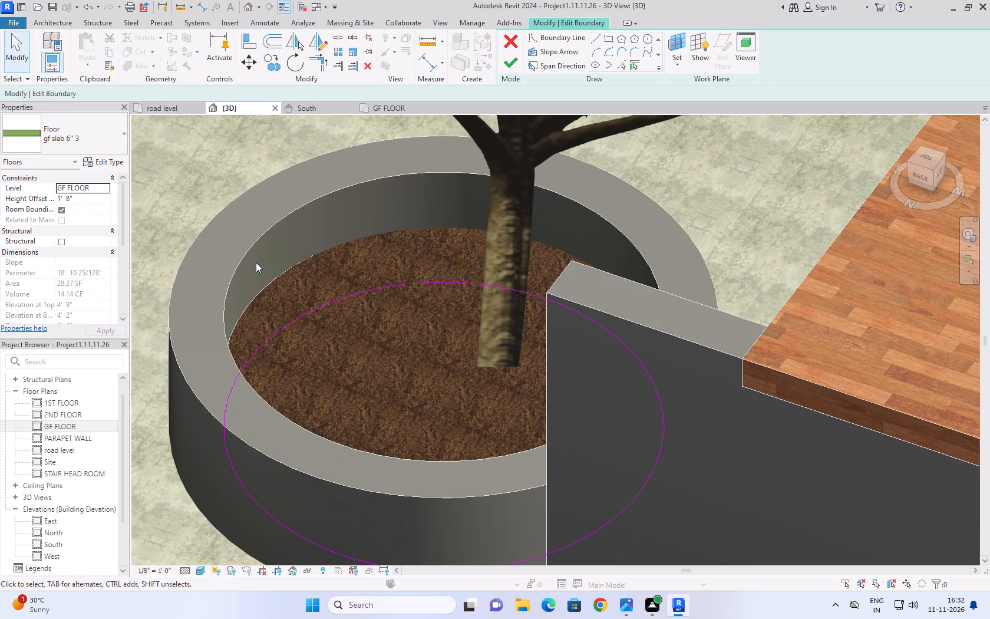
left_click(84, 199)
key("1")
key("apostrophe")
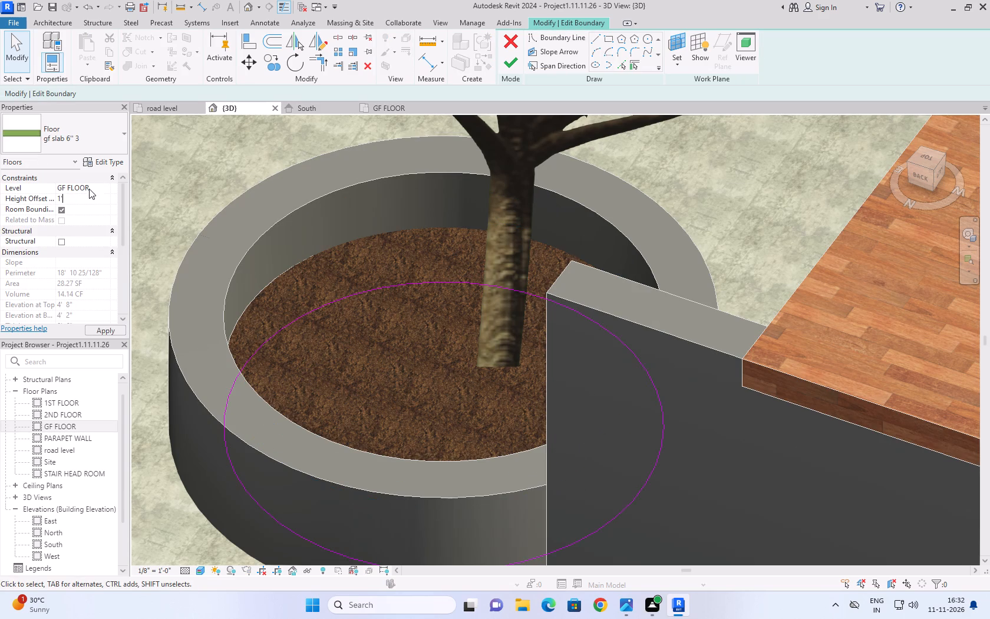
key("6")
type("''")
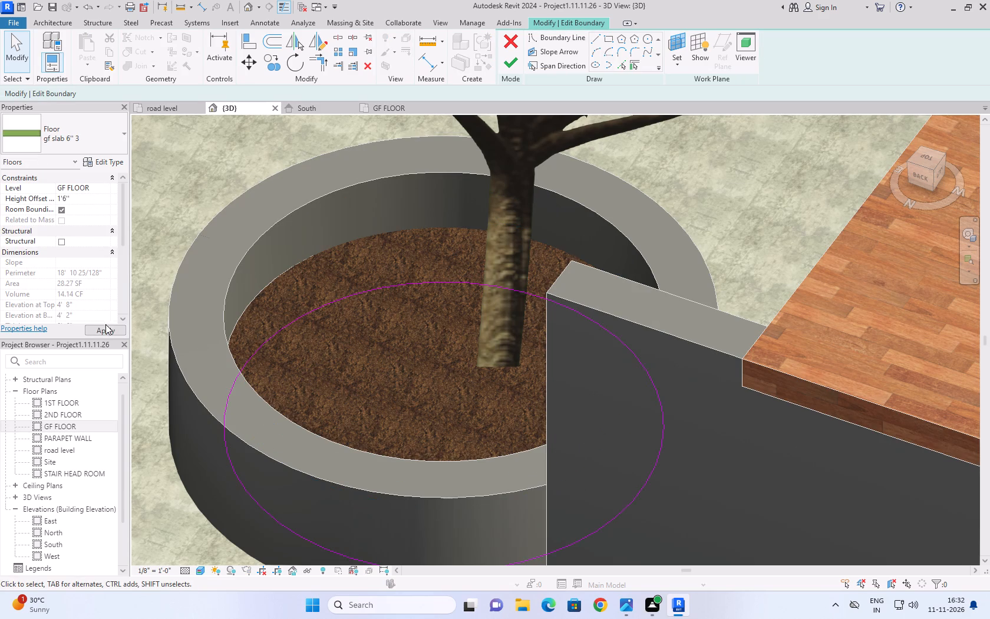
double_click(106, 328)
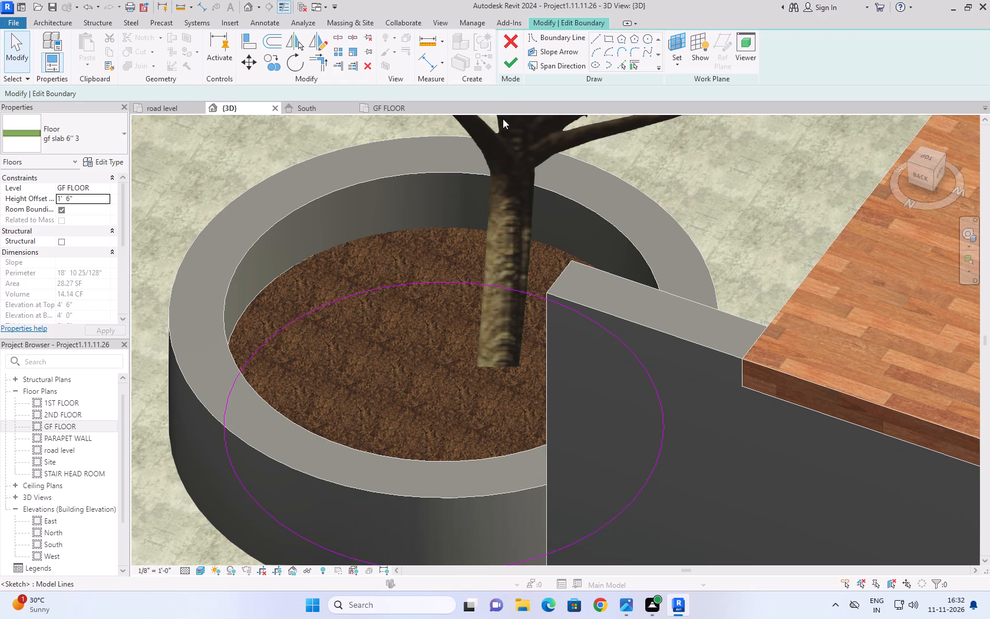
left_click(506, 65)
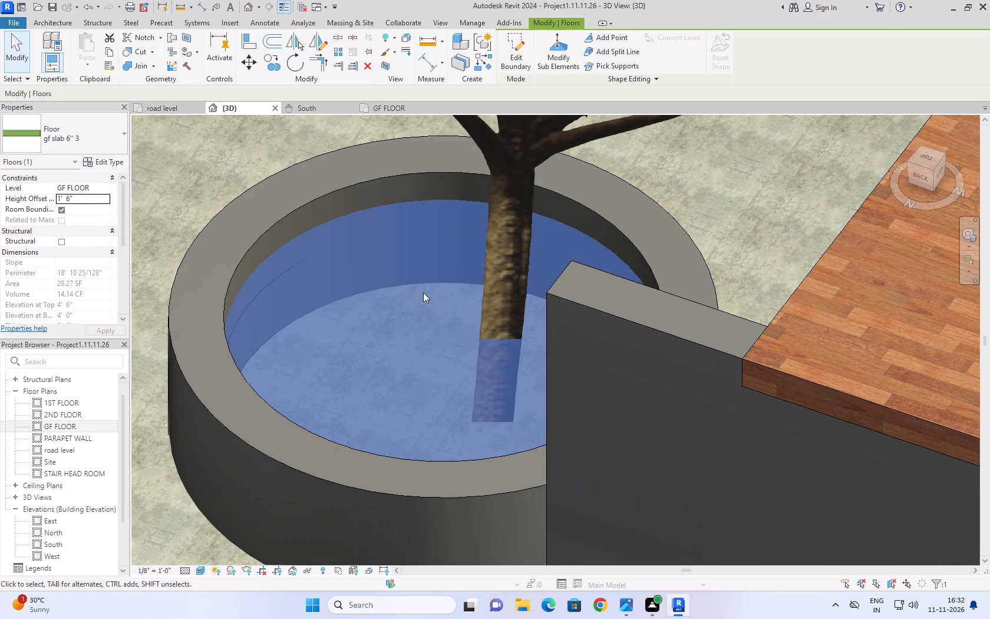
Examine how the grass floor sits inside the circular planter, selecting the planter wall to see through it from several angles.
middle_click_drag(376, 335, 402, 274, "shift")
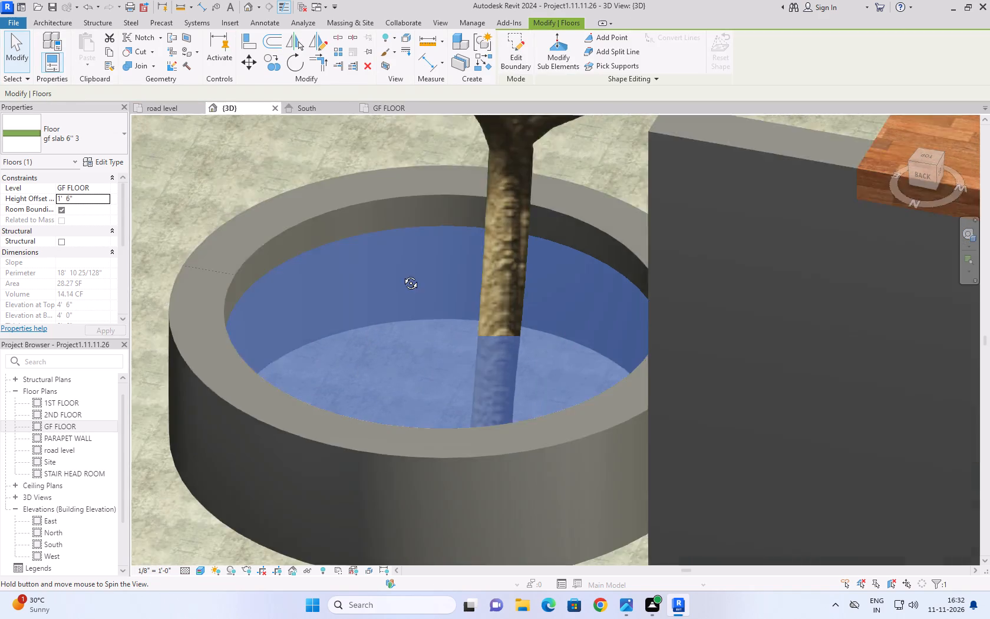
middle_click_drag(402, 274, 425, 124, "shift")
middle_click_drag(425, 151, 419, 275, "shift")
left_click(381, 411)
middle_click_drag(421, 396, 438, 340, "shift")
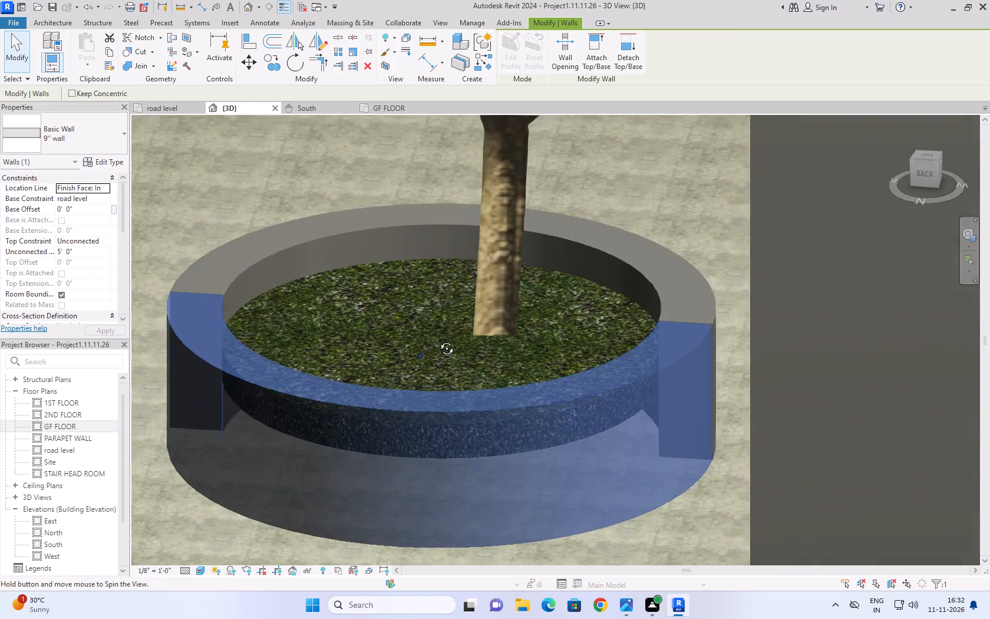
middle_click_drag(438, 340, 468, 324, "shift")
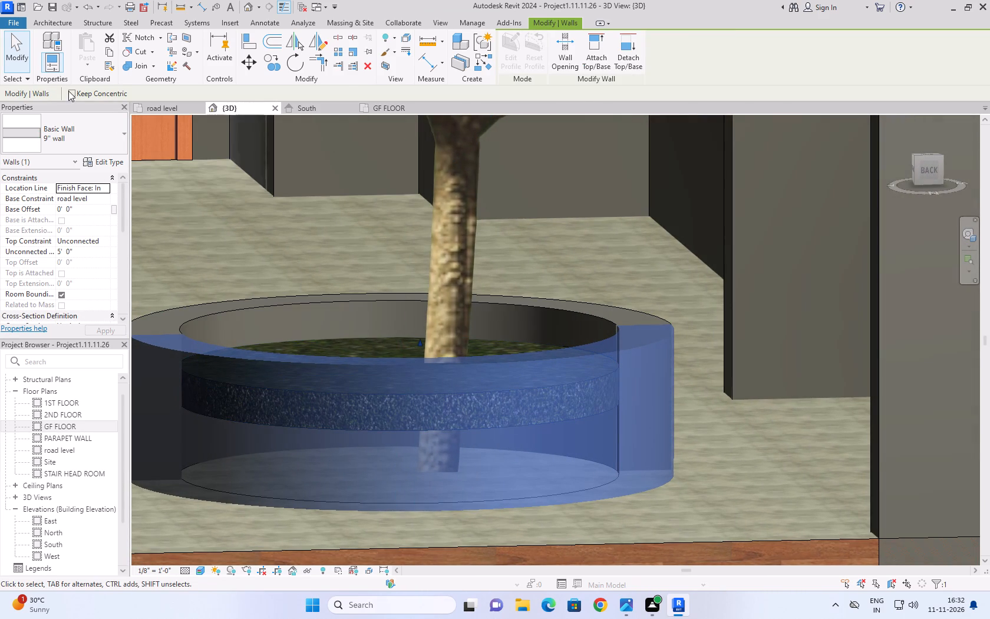
double_click(18, 45)
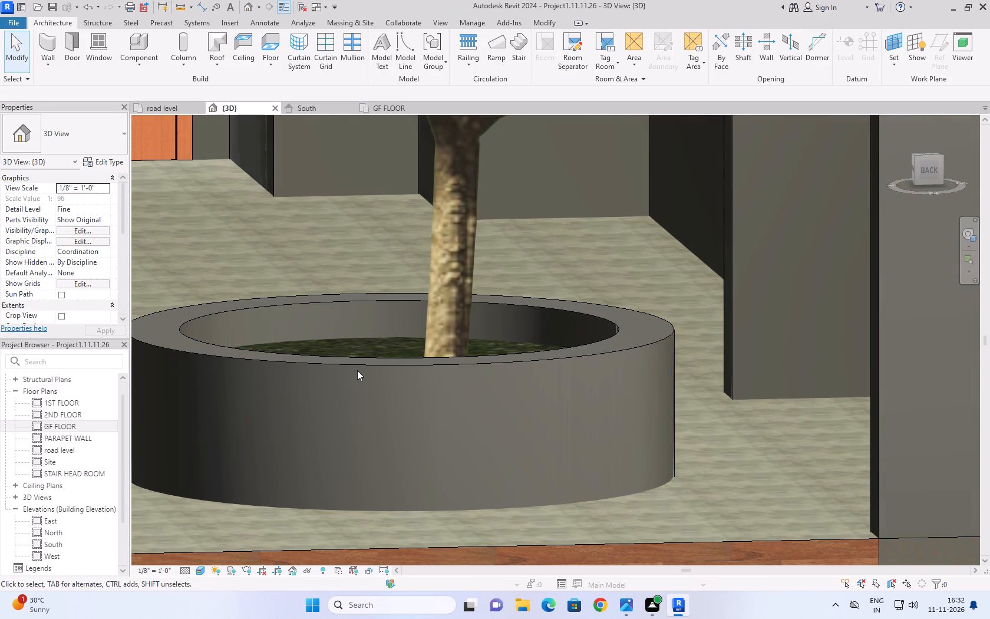
left_click(358, 367)
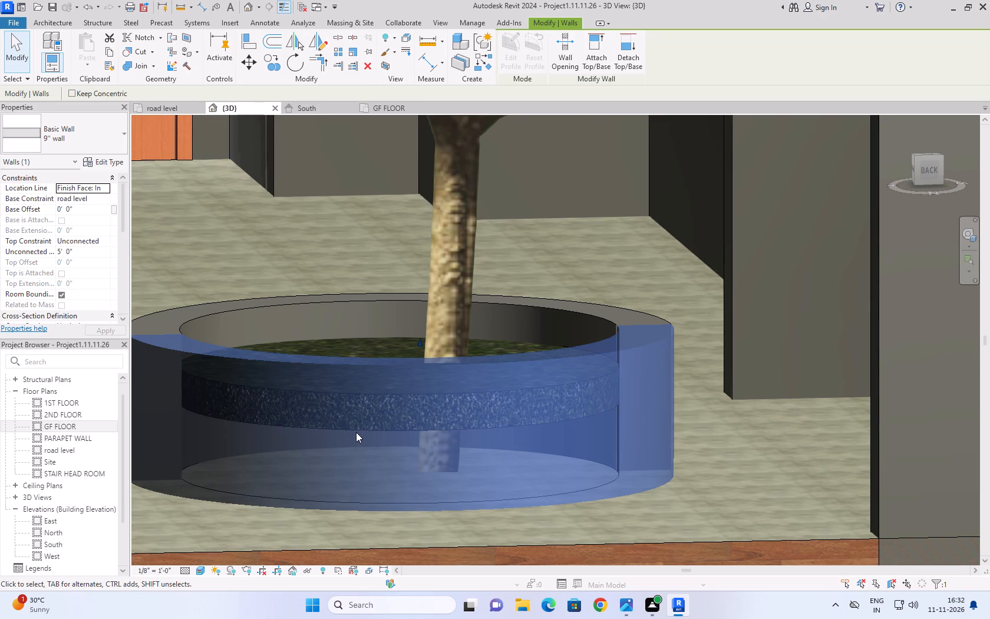
scroll(356, 424, "down", 1)
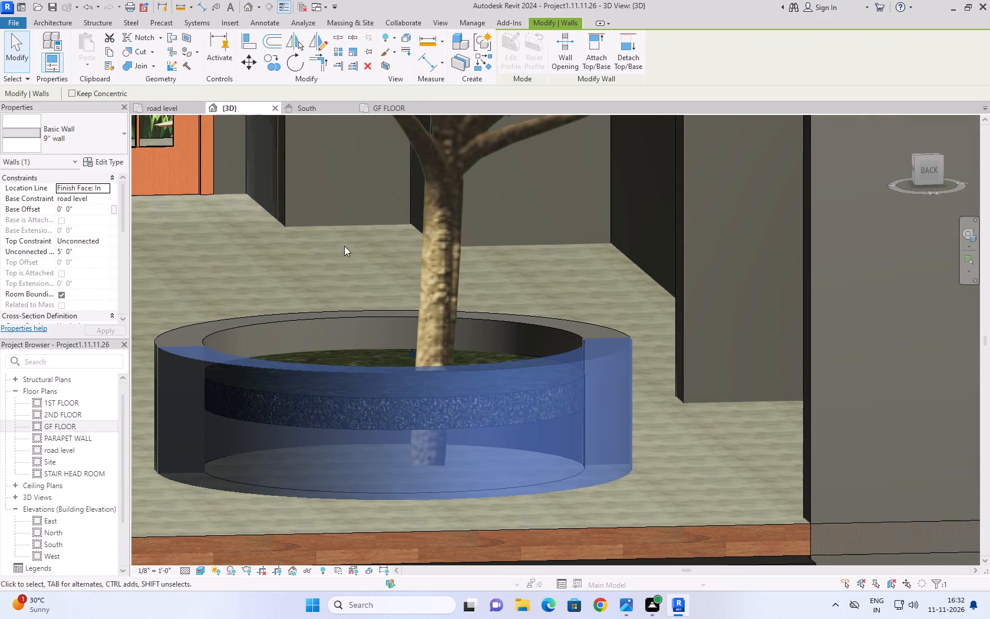
middle_click_drag(367, 432, 417, 430, "shift")
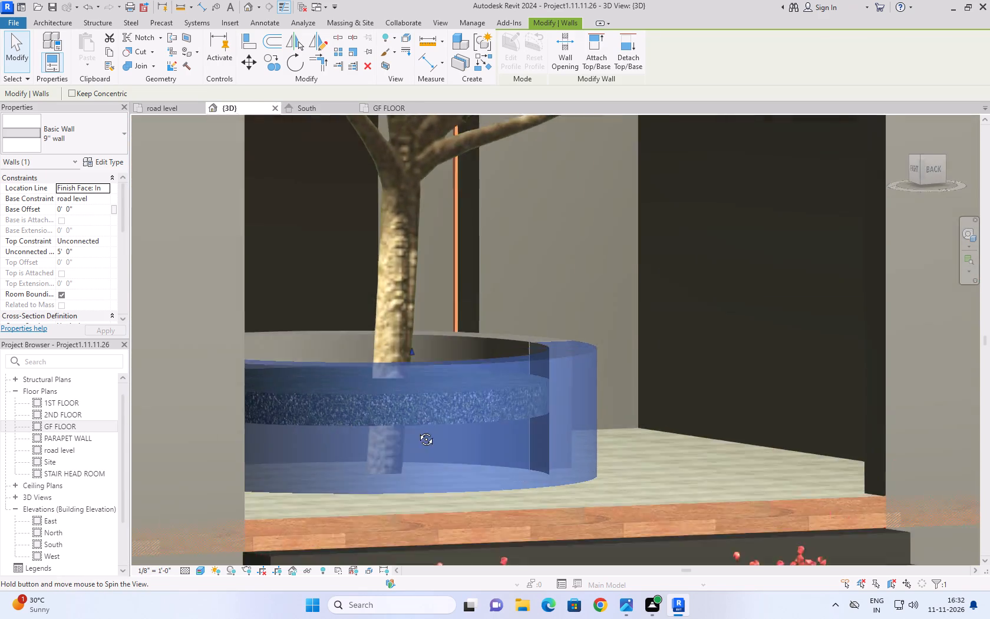
middle_click_drag(417, 430, 326, 445, "shift")
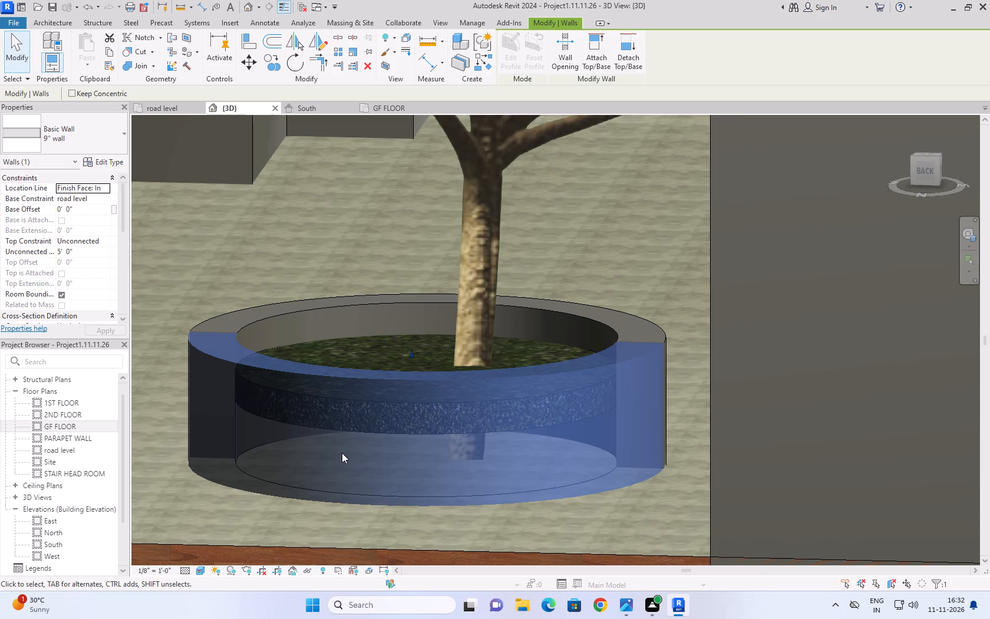
key("Escape")
key("Escape")
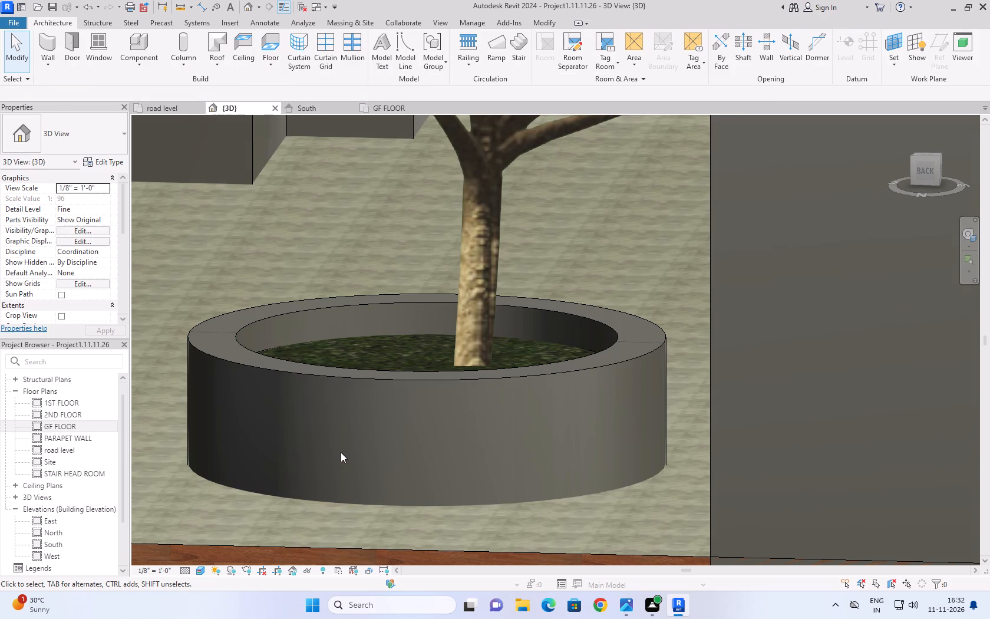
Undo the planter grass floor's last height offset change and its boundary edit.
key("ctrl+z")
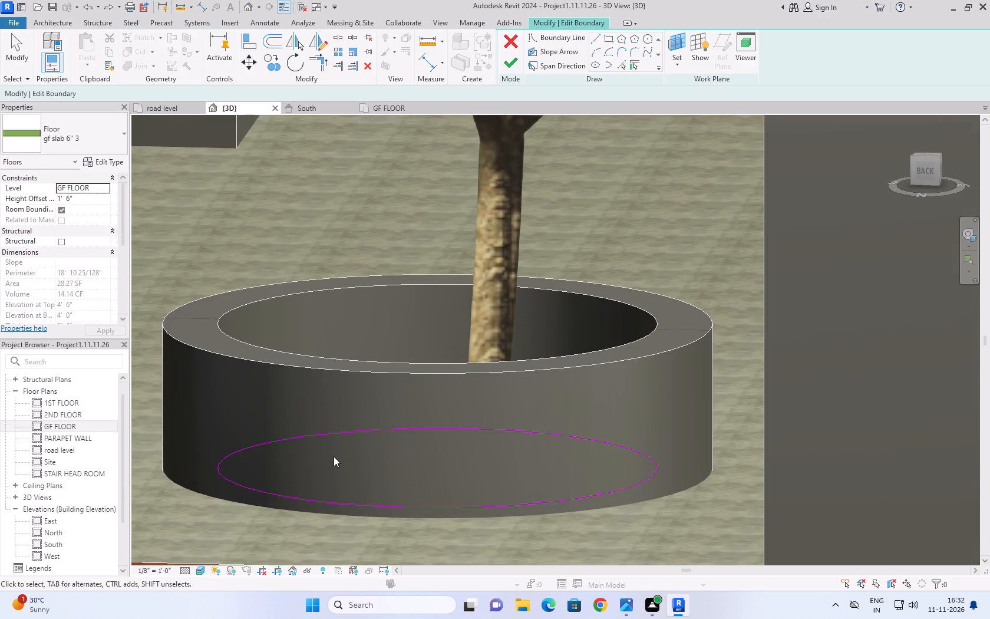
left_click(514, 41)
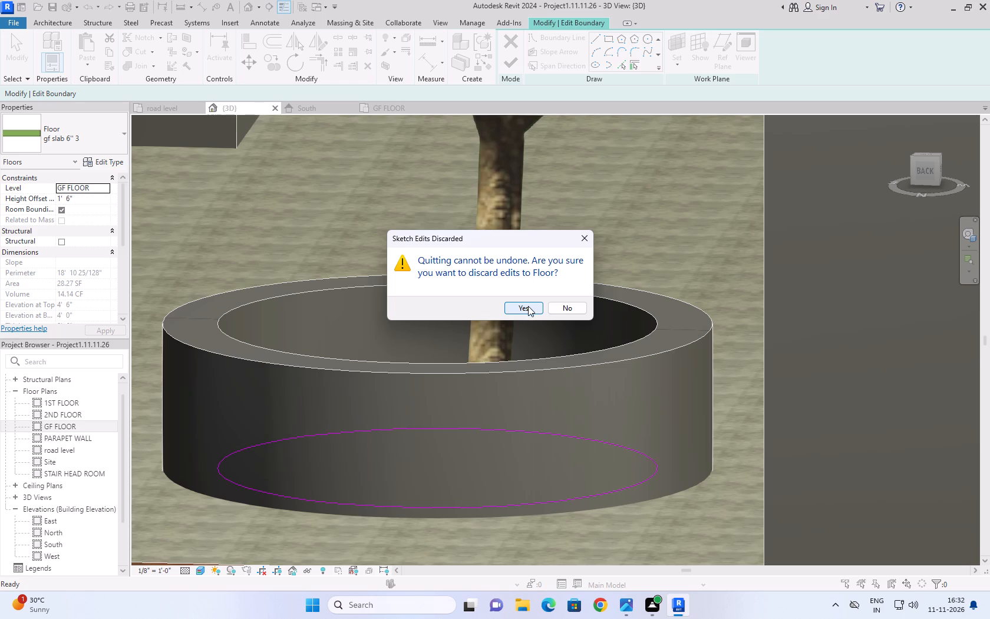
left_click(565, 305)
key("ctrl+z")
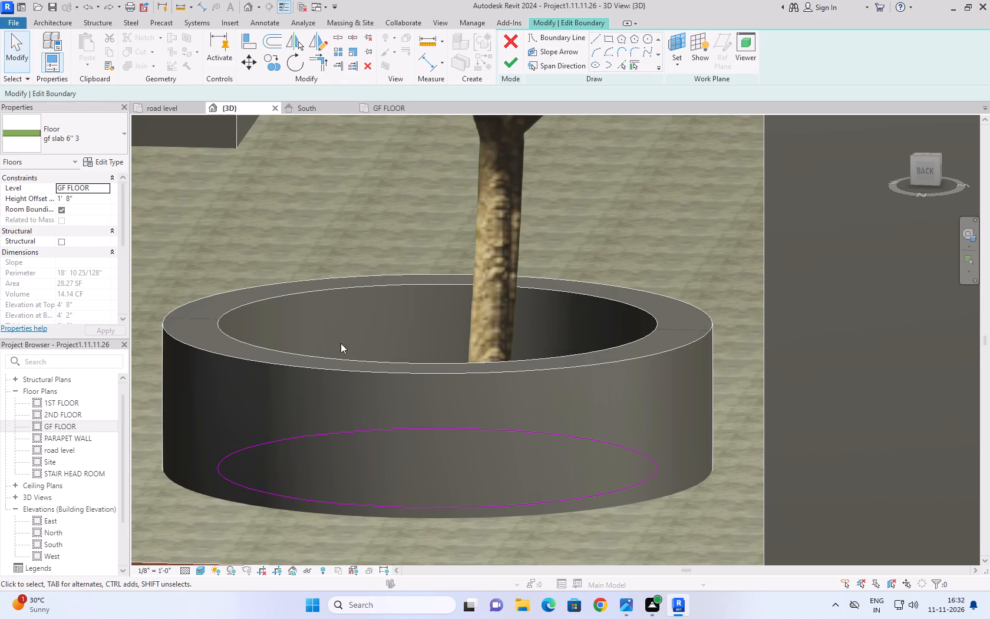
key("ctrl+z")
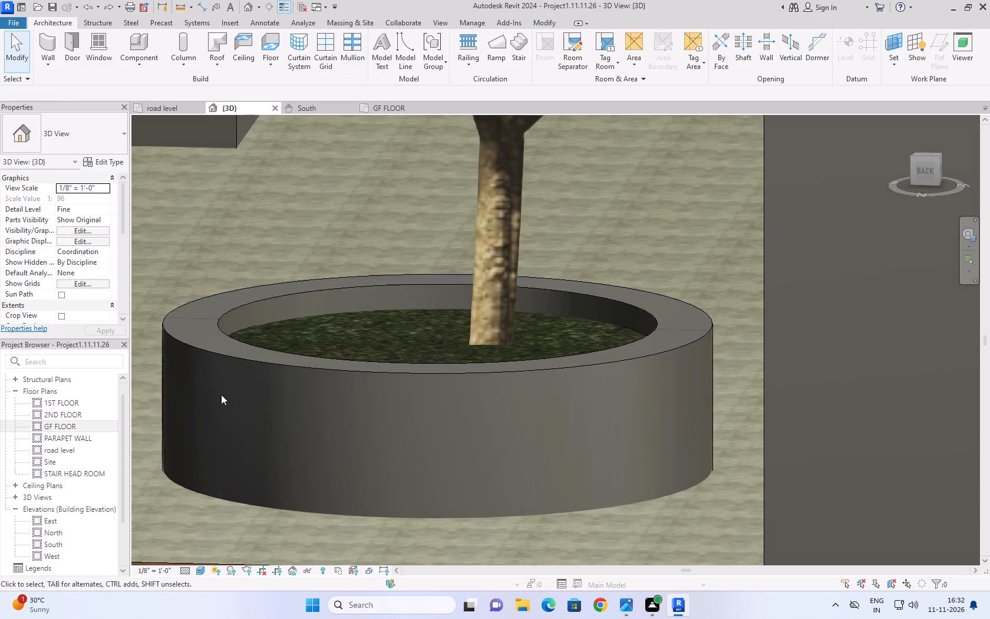
Examine the floor layers inside the circular planter again, selecting the planter wall and the grass floor in turn.
left_click(349, 371)
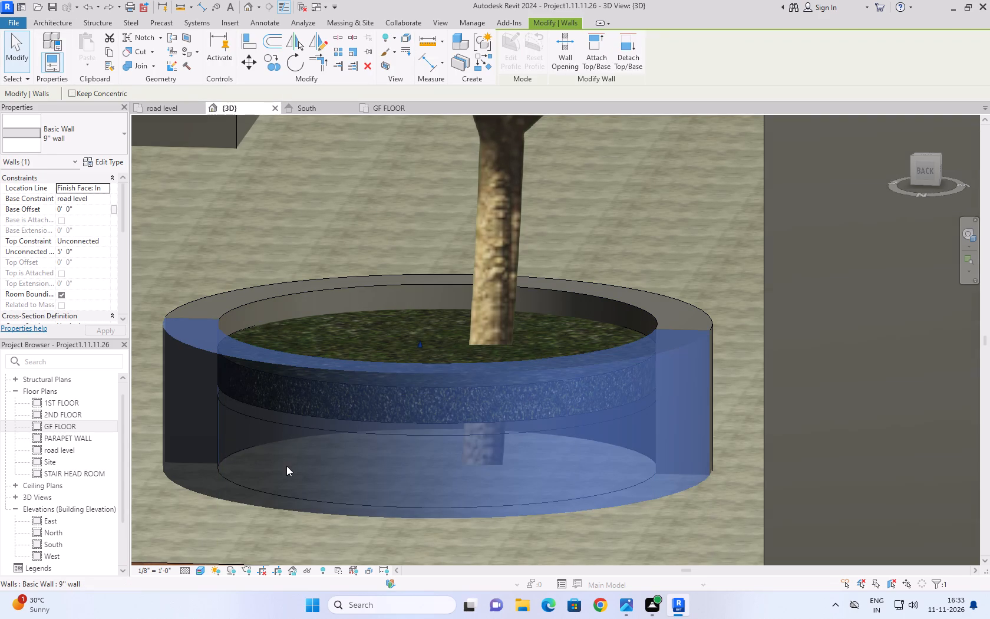
middle_click_drag(313, 472, 331, 400)
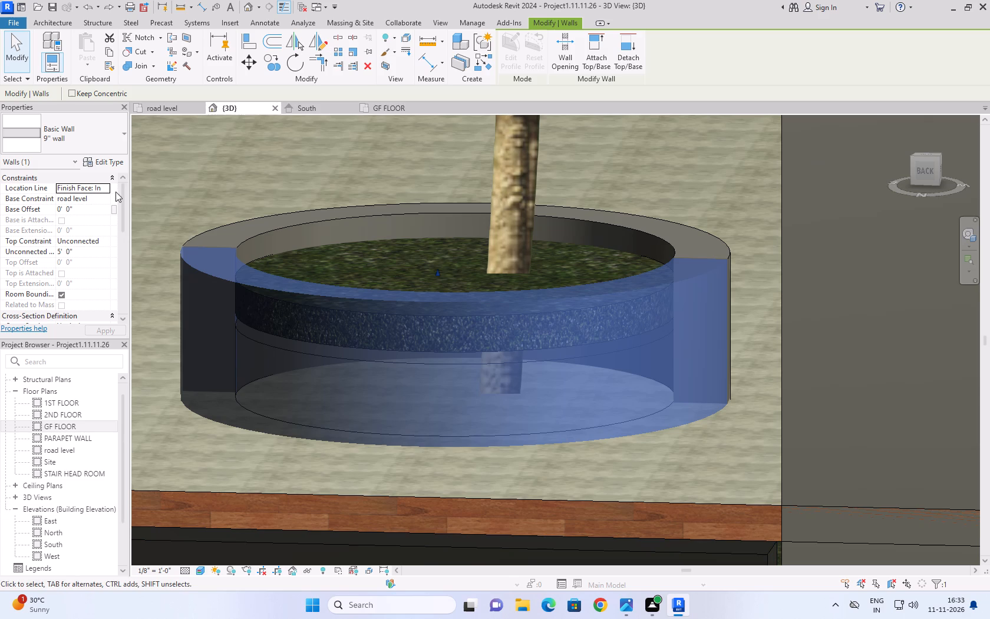
left_click(14, 52)
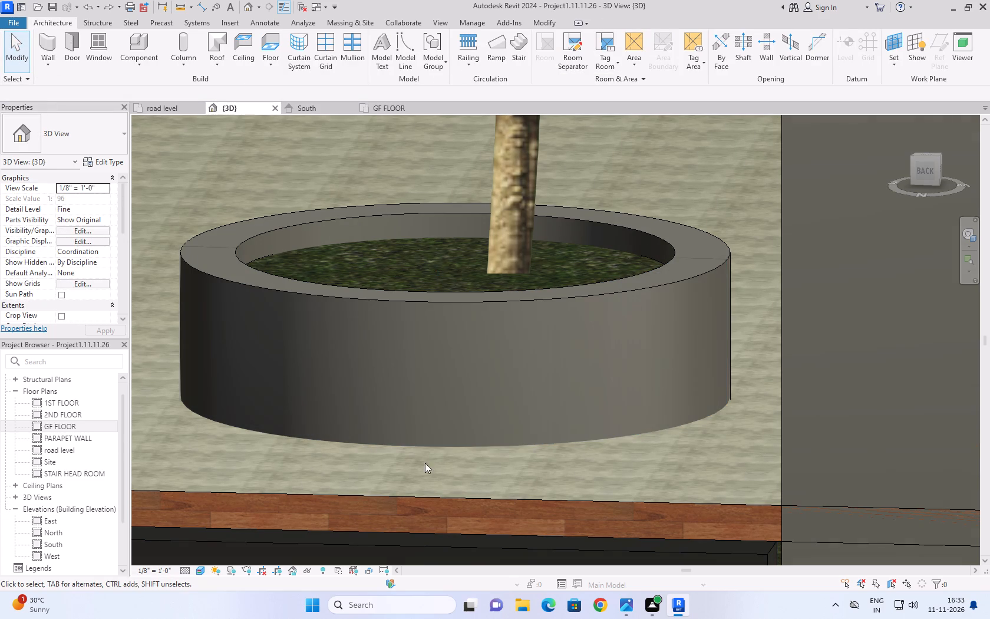
left_click(425, 298)
double_click(421, 363)
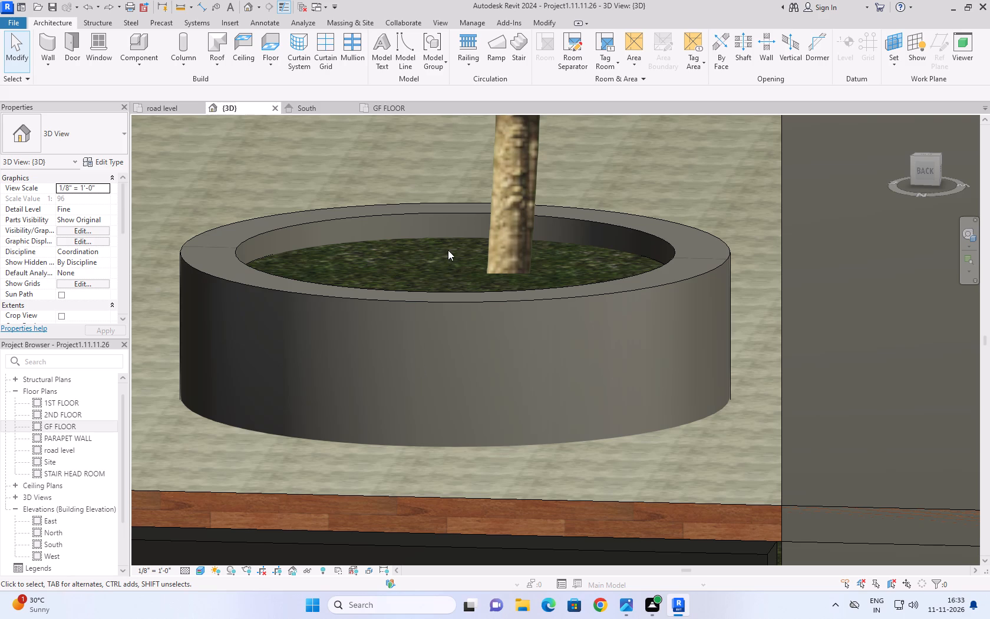
left_click(448, 239)
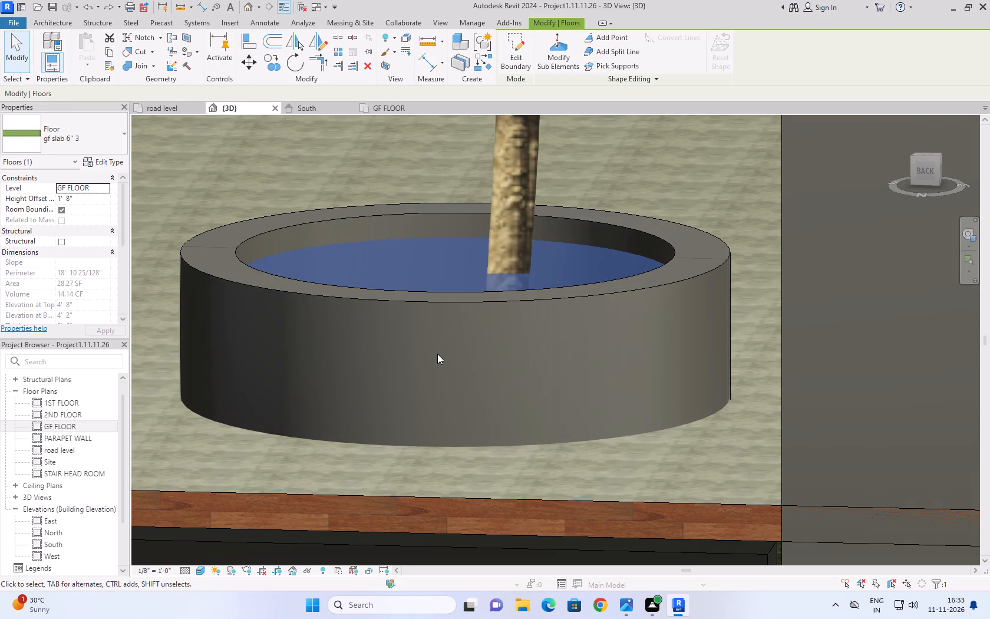
left_click(429, 304)
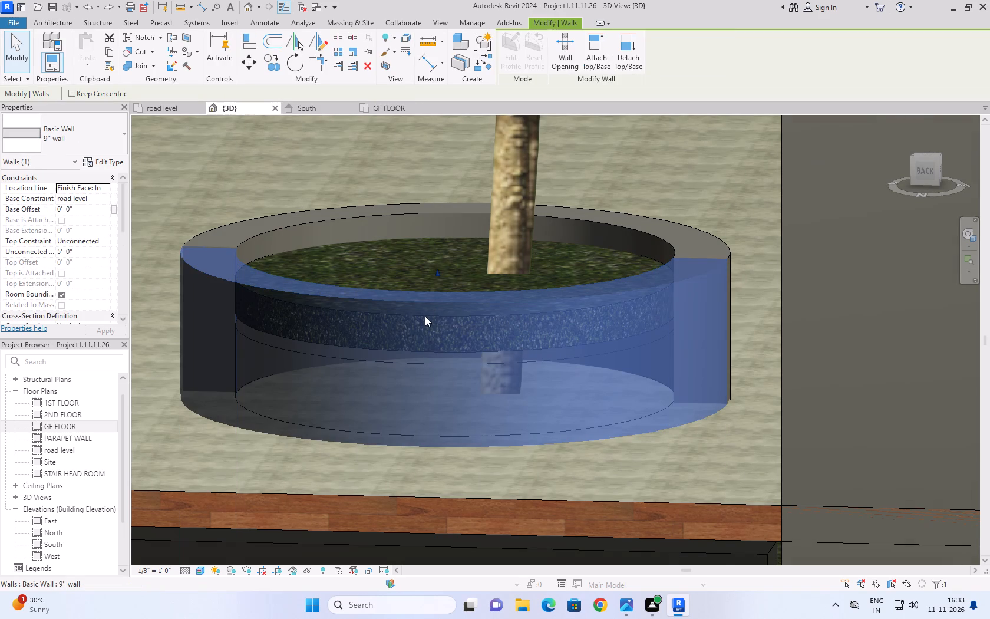
left_click(408, 365)
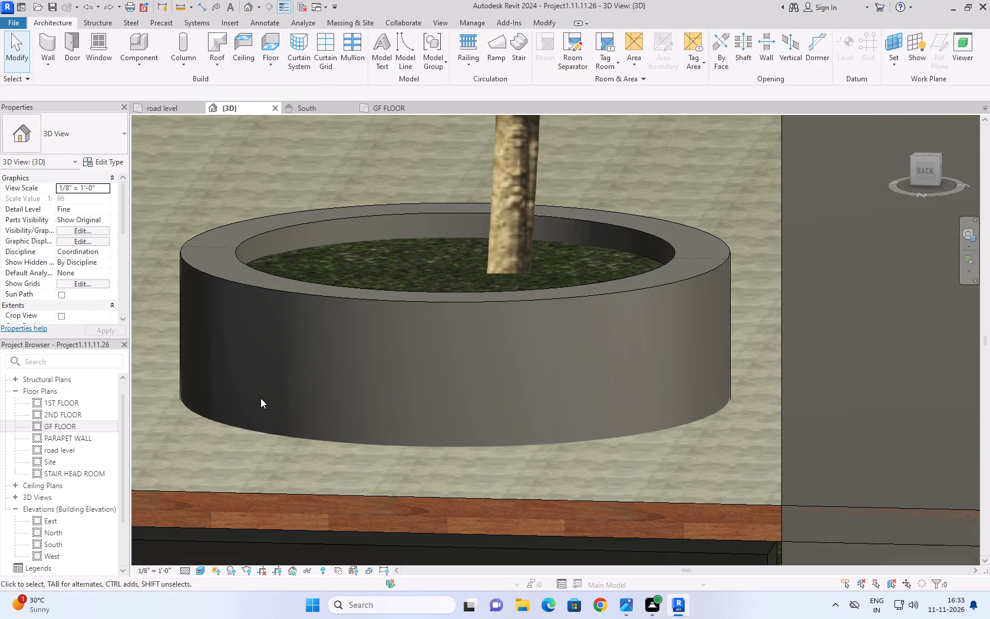
Examine the circular planter from beneath the house, selecting the road level slab to see through it.
middle_click_drag(360, 461, 384, 325, "shift")
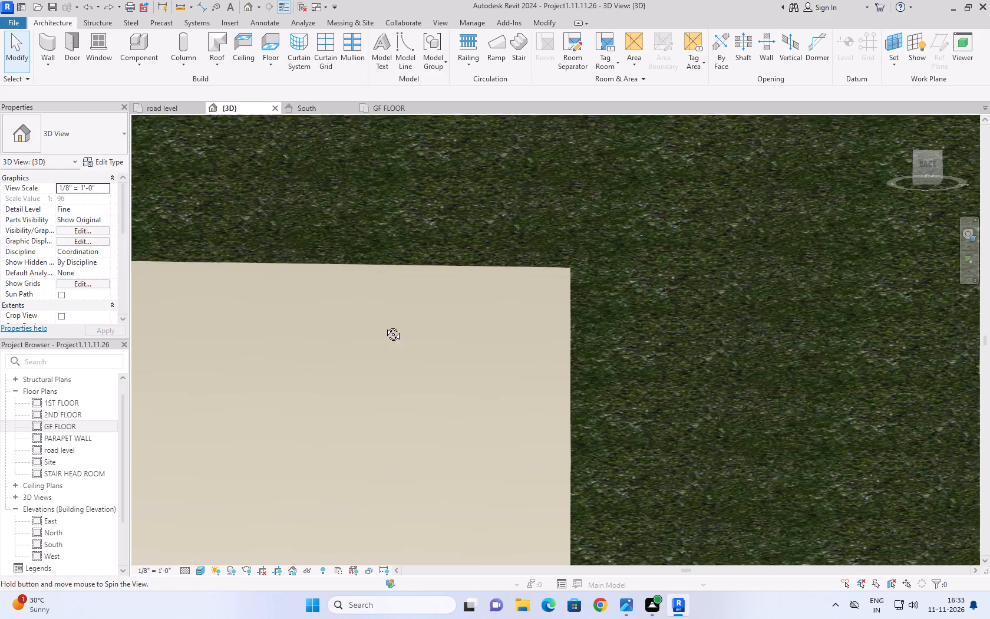
middle_click_drag(384, 325, 395, 197, "shift")
scroll(396, 196, "down", 13)
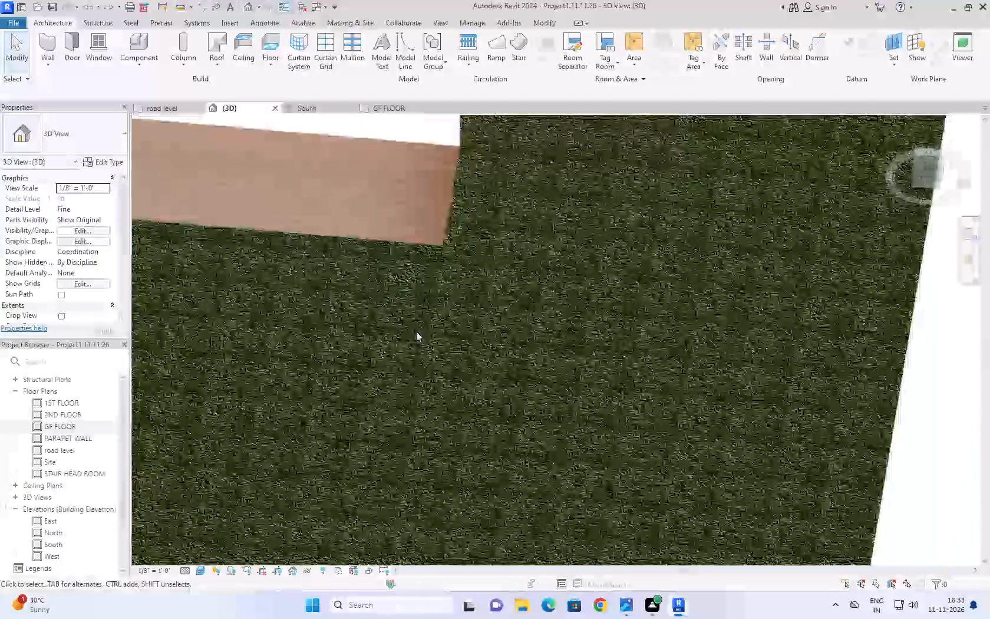
scroll(416, 331, "down", 11)
middle_click_drag(389, 354, 499, 439, "shift")
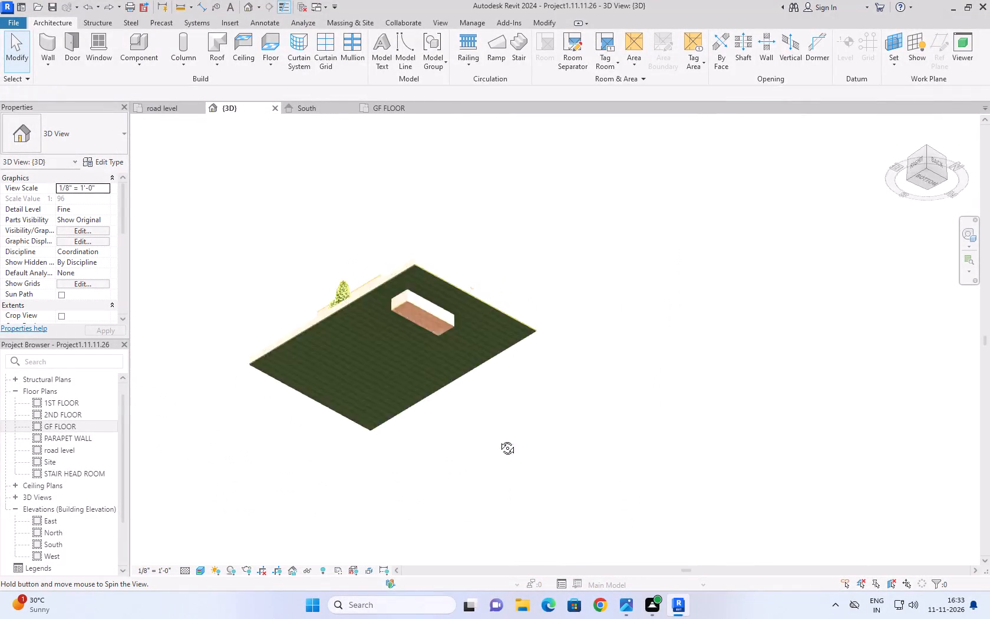
middle_click_drag(499, 439, 603, 382, "shift")
left_click(370, 276)
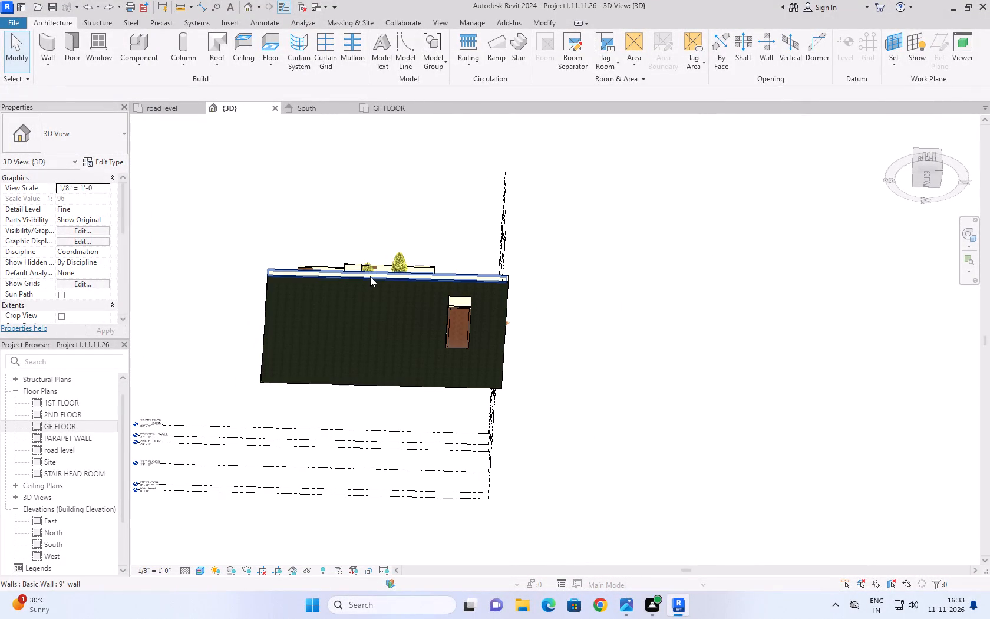
left_click(558, 353)
left_click(414, 294)
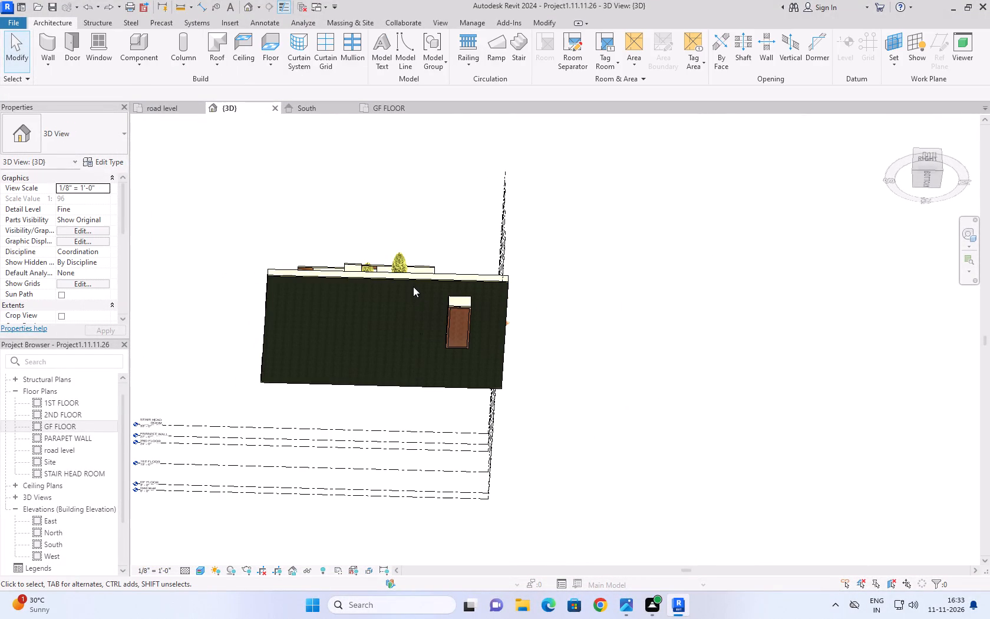
scroll(398, 291, "up", 11)
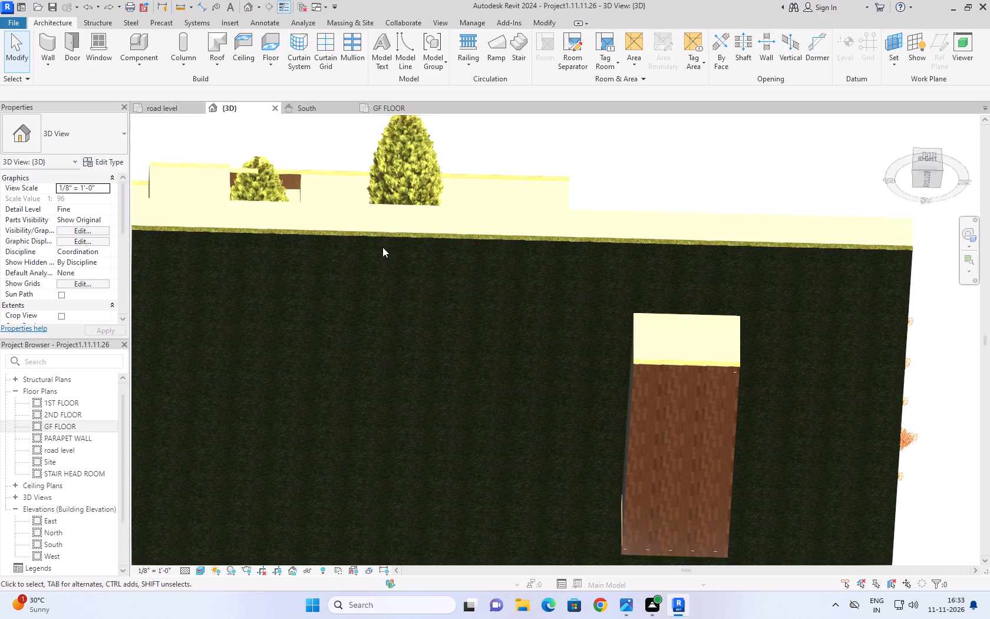
left_click(382, 234)
scroll(382, 234, "up", 1)
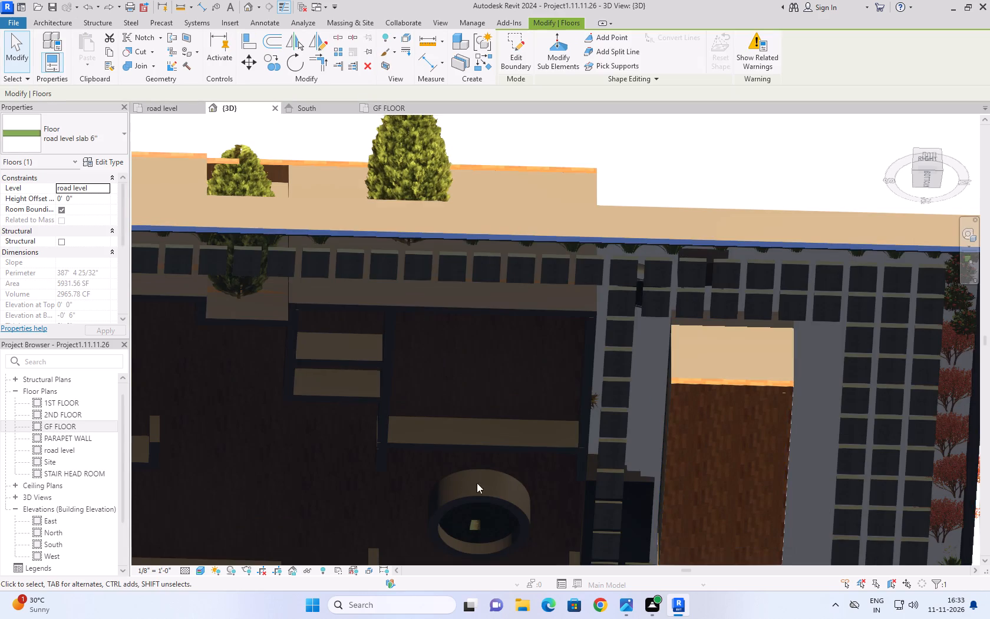
middle_click_drag(477, 483, 506, 328, "shift")
scroll(519, 390, "down", 5)
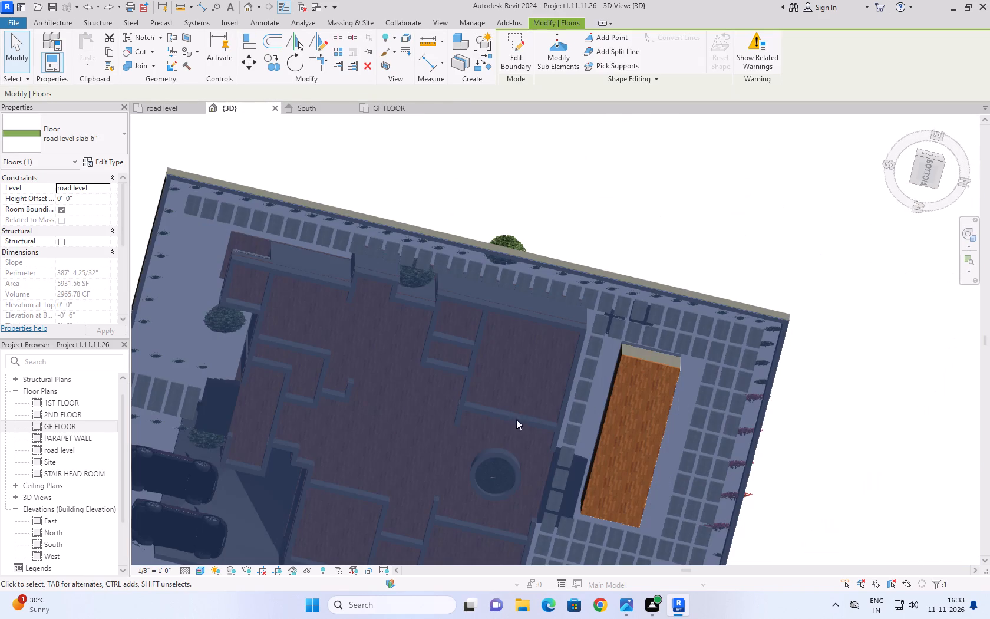
scroll(498, 506, "up", 16)
scroll(522, 406, "down", 3)
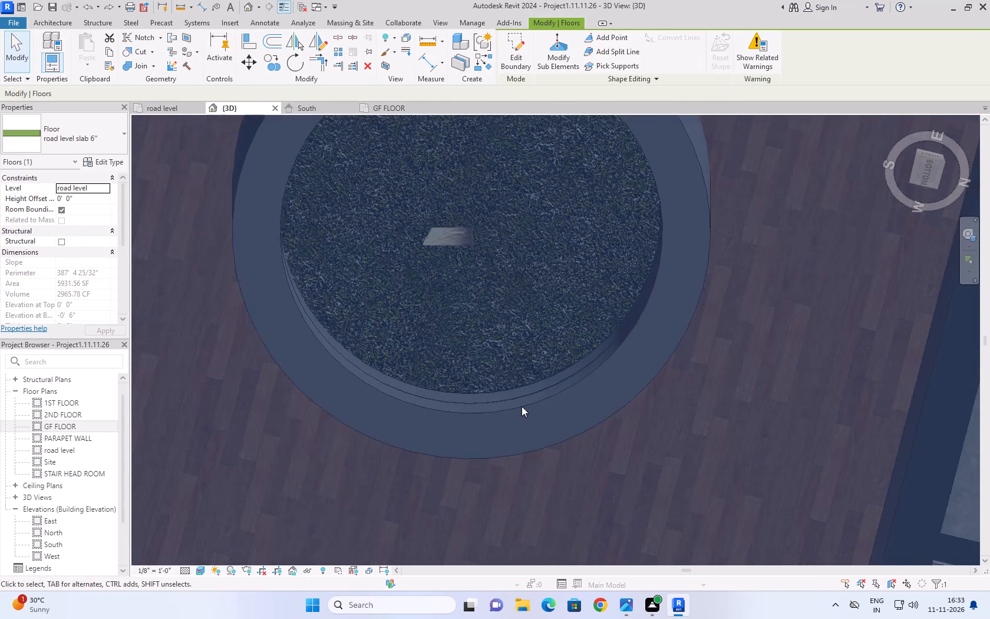
scroll(522, 406, "down", 2)
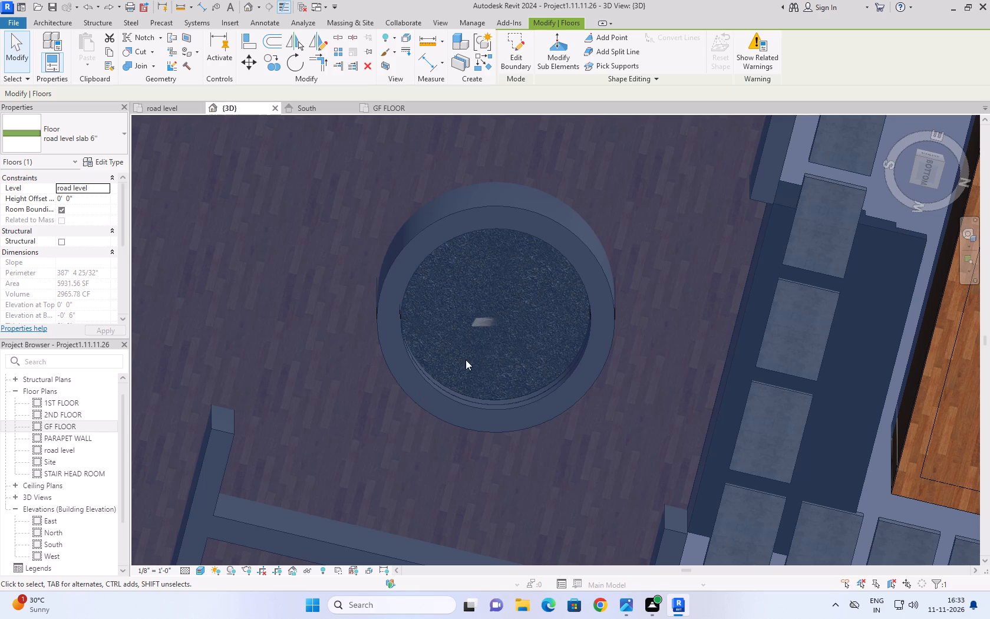
scroll(480, 312, "up", 12)
scroll(521, 373, "down", 3)
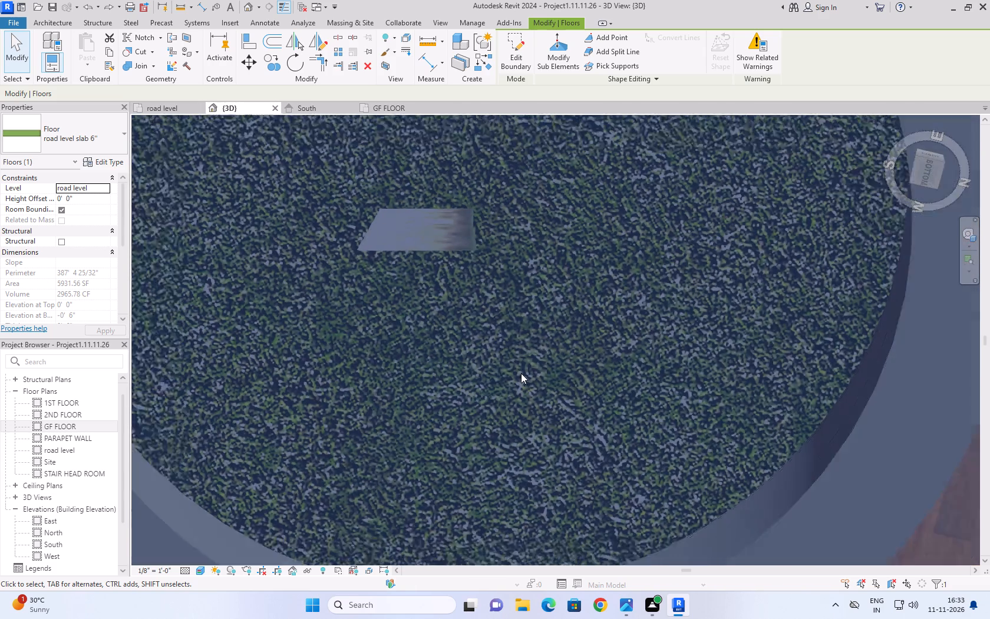
scroll(521, 373, "down", 10)
middle_click(521, 373)
scroll(521, 373, "down", 5)
middle_click(521, 373)
scroll(521, 373, "down", 4)
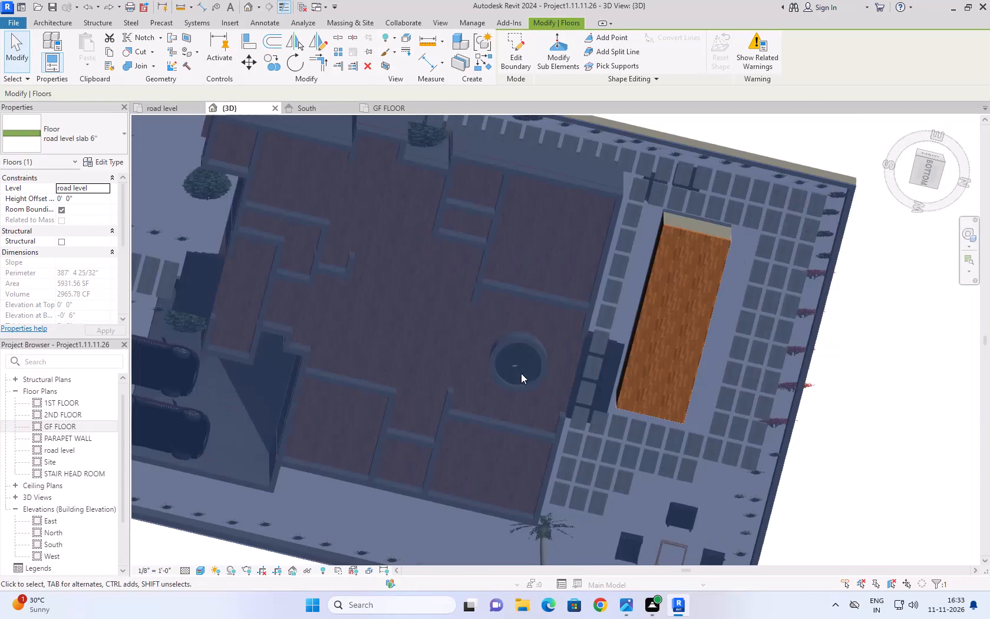
scroll(521, 373, "down", 4)
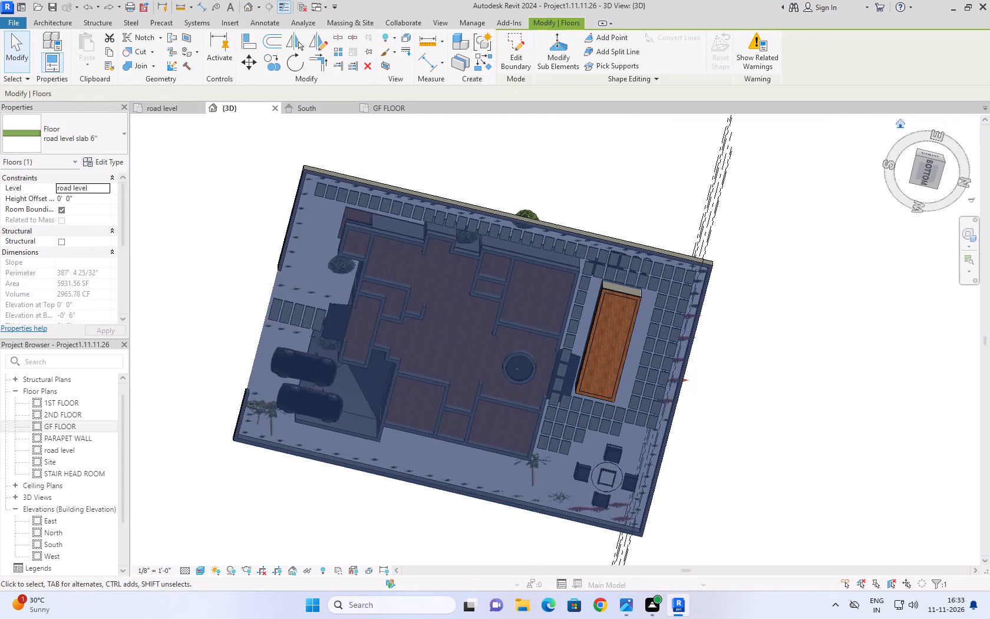
Return to the home 3D view and examine the circular planter from above, selecting its grass floor.
left_click(898, 120)
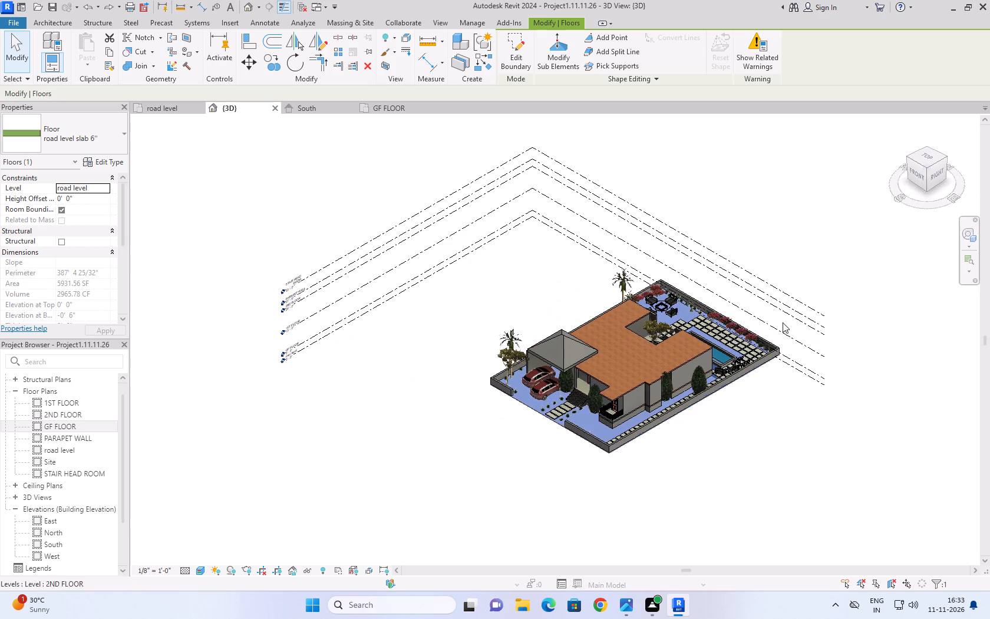
scroll(778, 331, "up", 13)
scroll(692, 237, "down", 5)
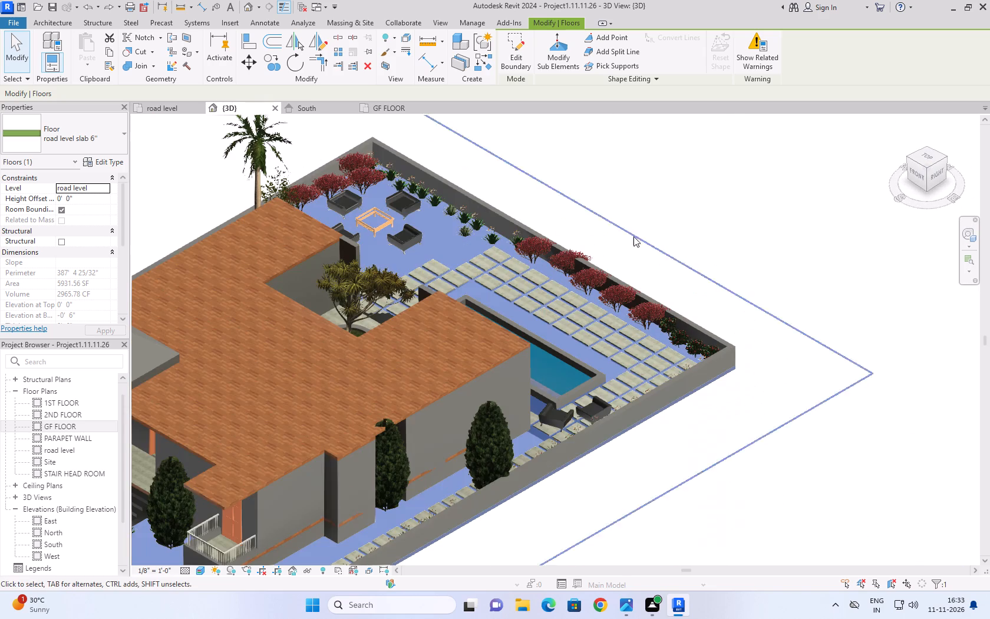
middle_click_drag(629, 168, 411, 427, "shift")
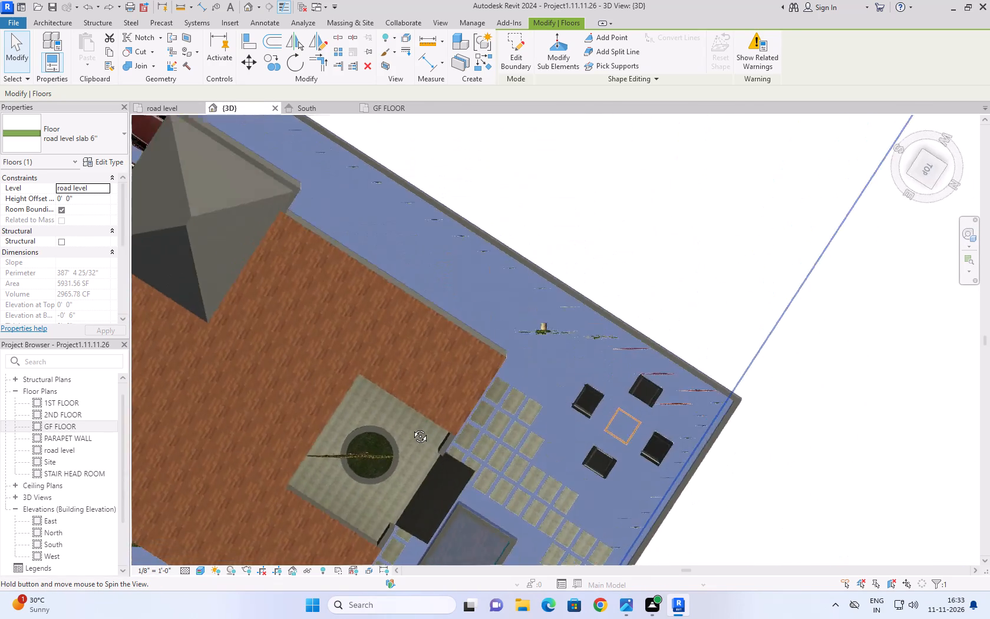
middle_click_drag(411, 427, 286, 253, "shift")
scroll(311, 445, "down", 1)
scroll(311, 445, "up", 11)
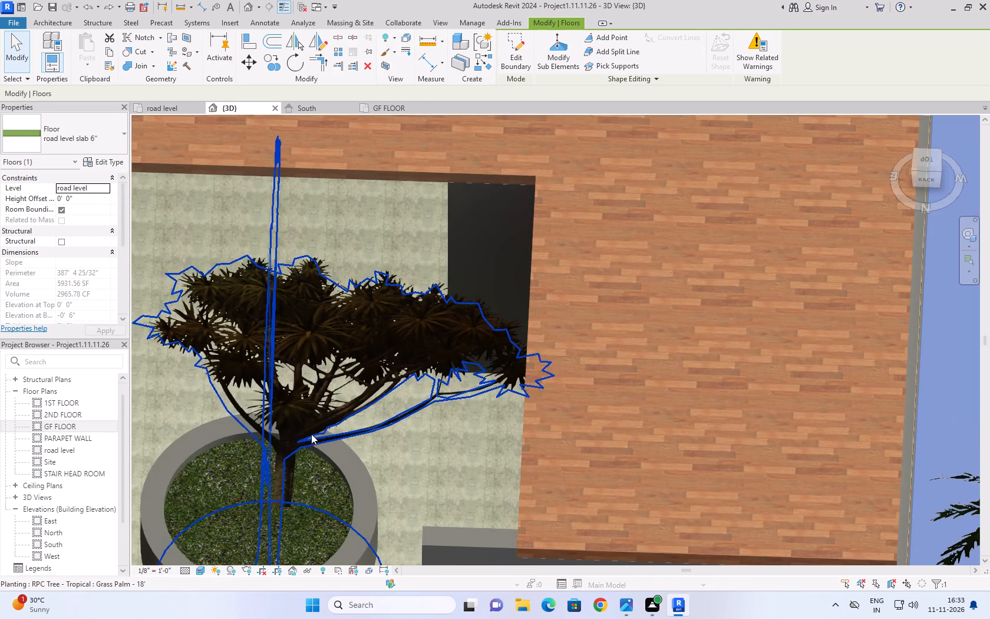
left_click(331, 470)
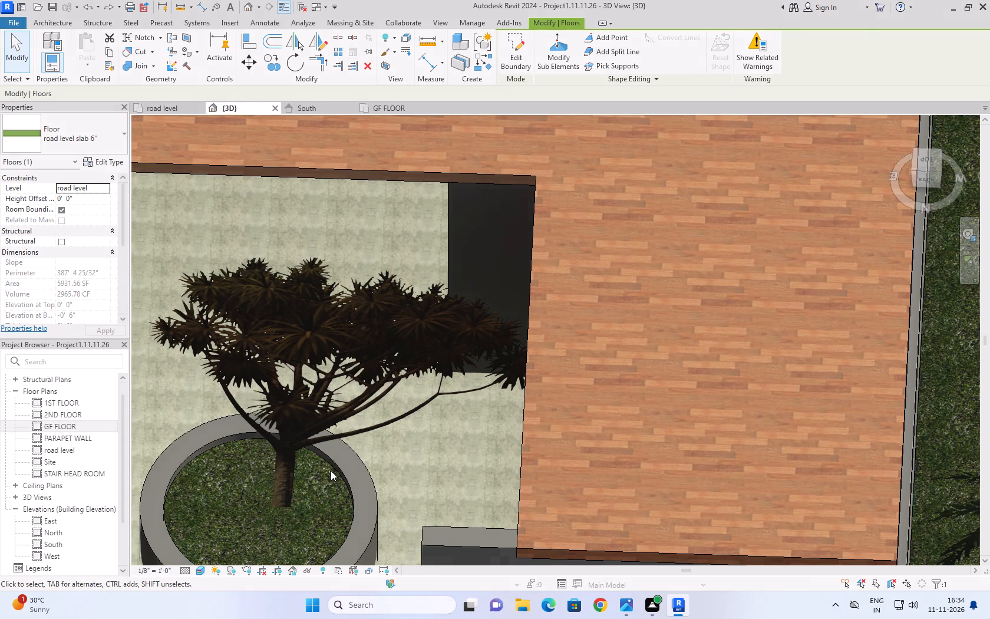
scroll(301, 485, "up", 11)
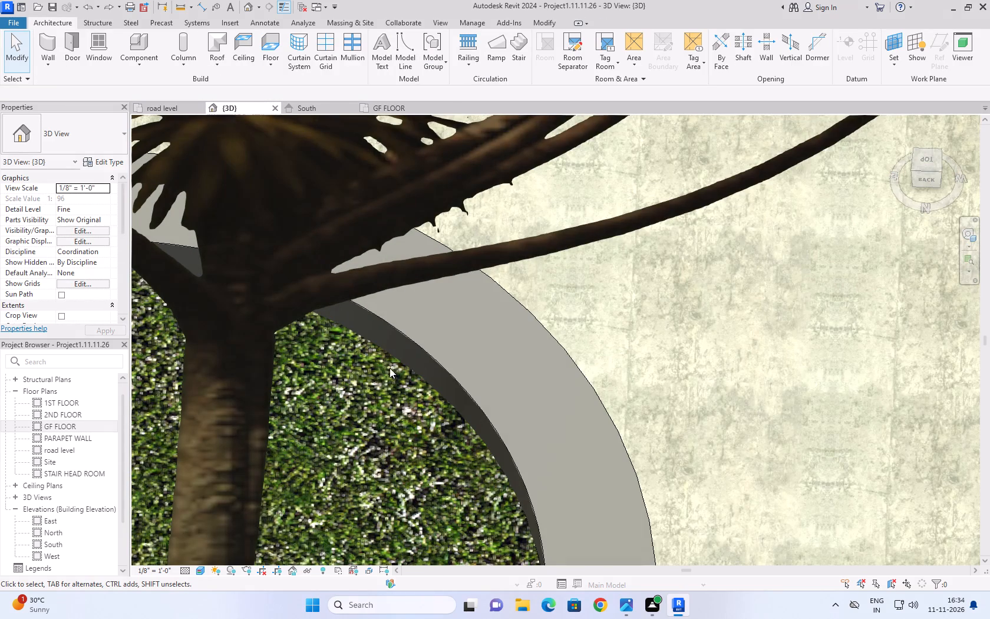
left_click(392, 357)
scroll(408, 326, "down", 11)
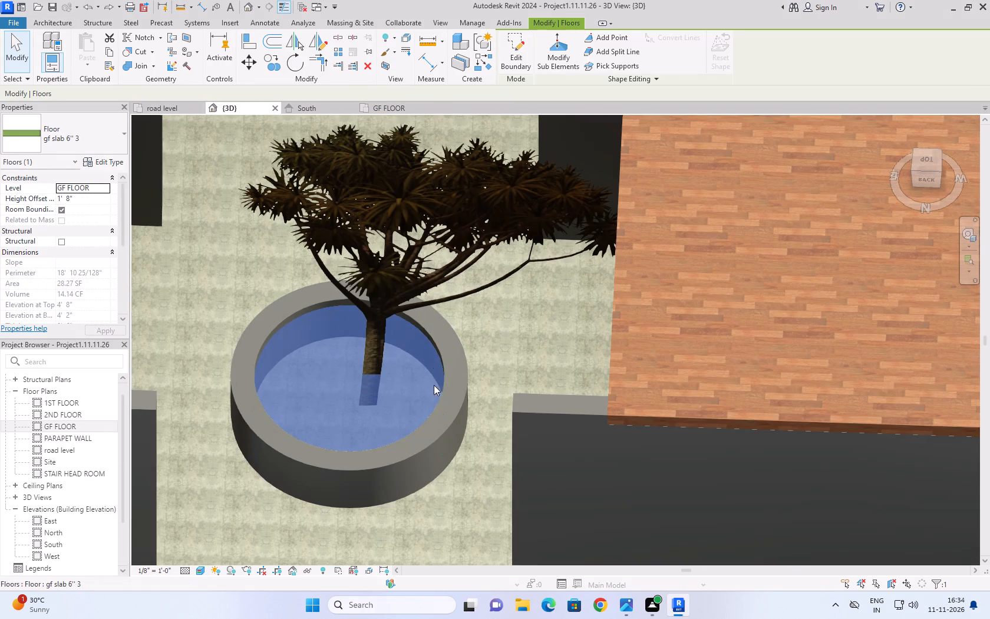
middle_click_drag(301, 381, 316, 500, "shift")
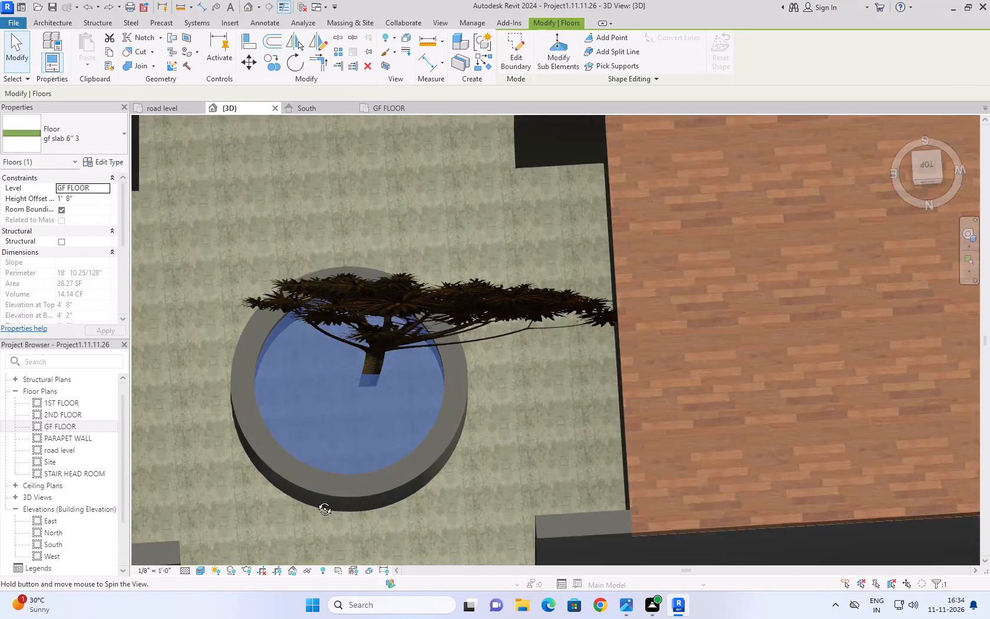
middle_click_drag(316, 500, 318, 535, "shift")
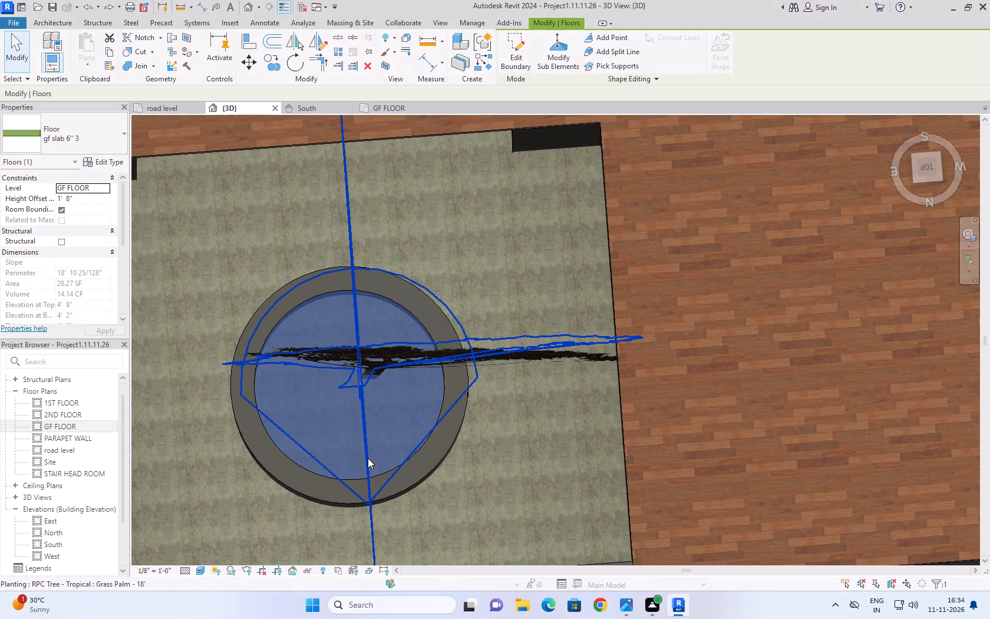
Undo the planter grass floor's last height change and its creation, and discard the reopened boundary sketch.
key("ctrl+z")
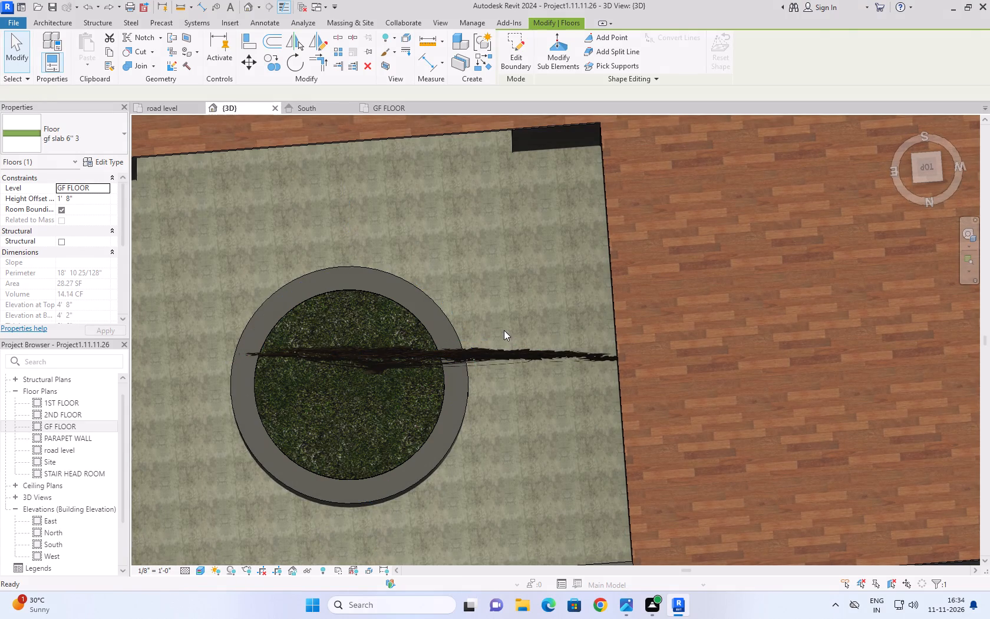
key("ctrl+z")
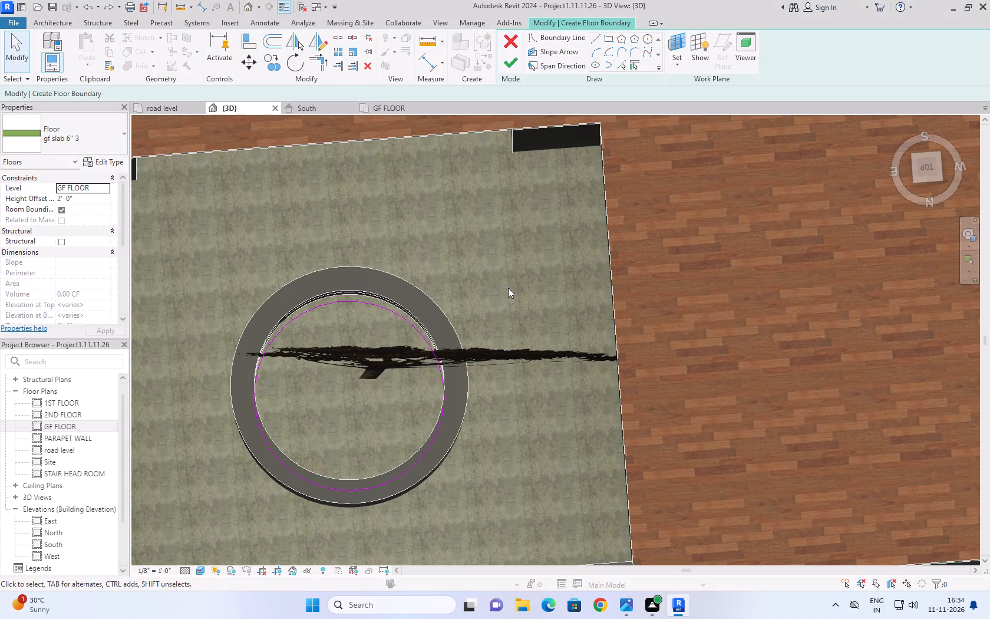
scroll(513, 250, "down", 3)
key("ctrl+z")
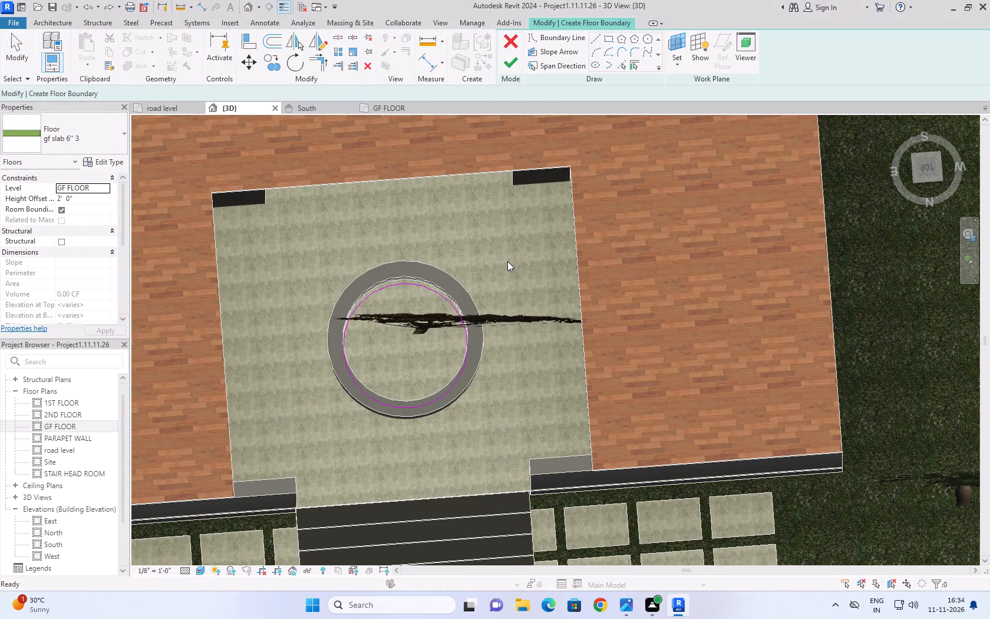
key("ctrl+z")
key("ctrl+z")
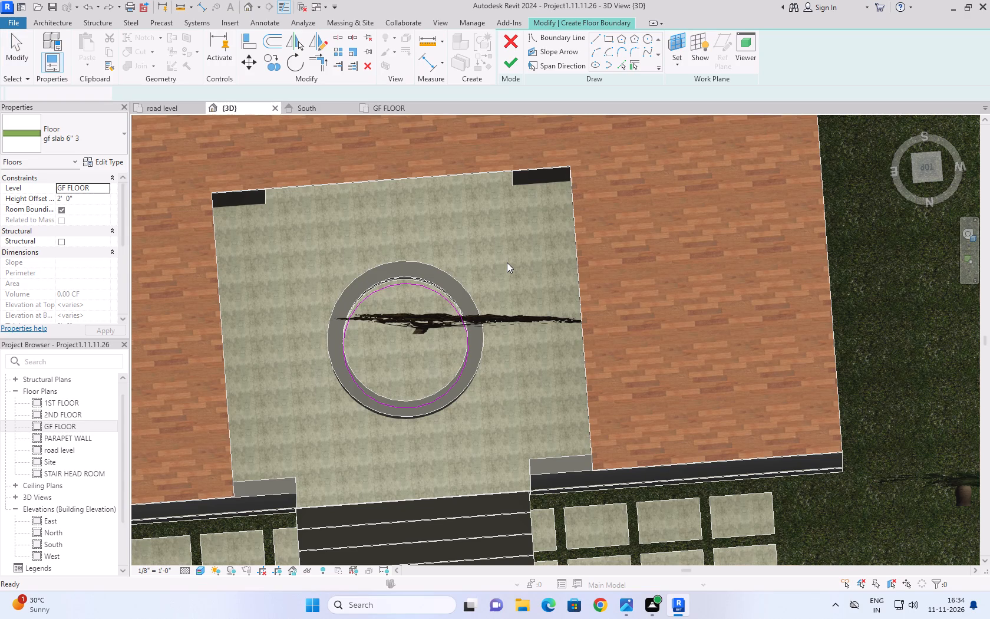
key("ctrl+z")
key("ctrl+z")
key("ctrl+z")
left_click(511, 47)
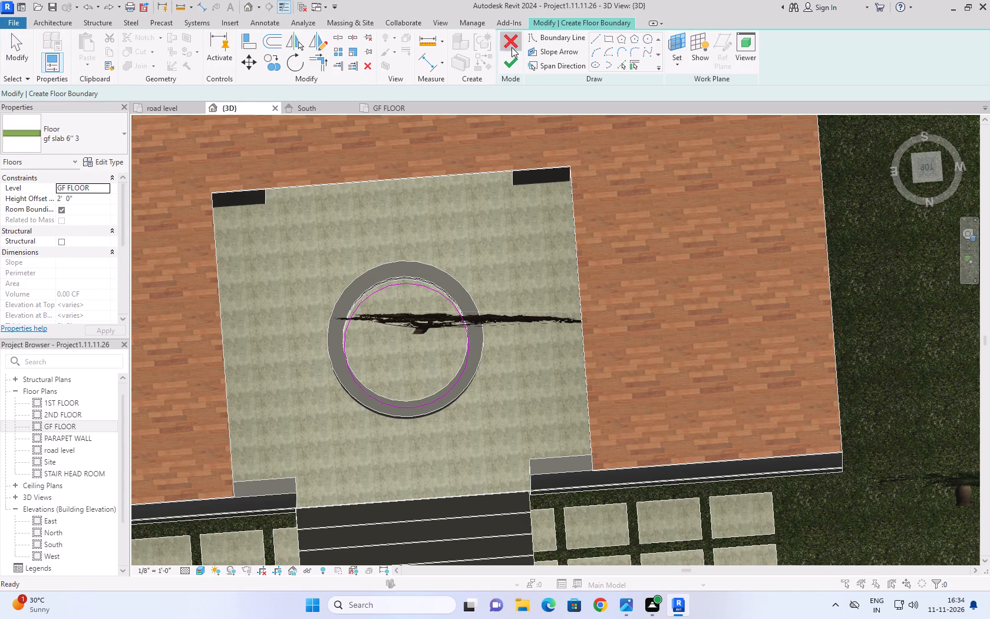
Undo further back into the planter's earlier road level floor sketch, reversing the last edits to its circular boundary.
left_click(520, 302)
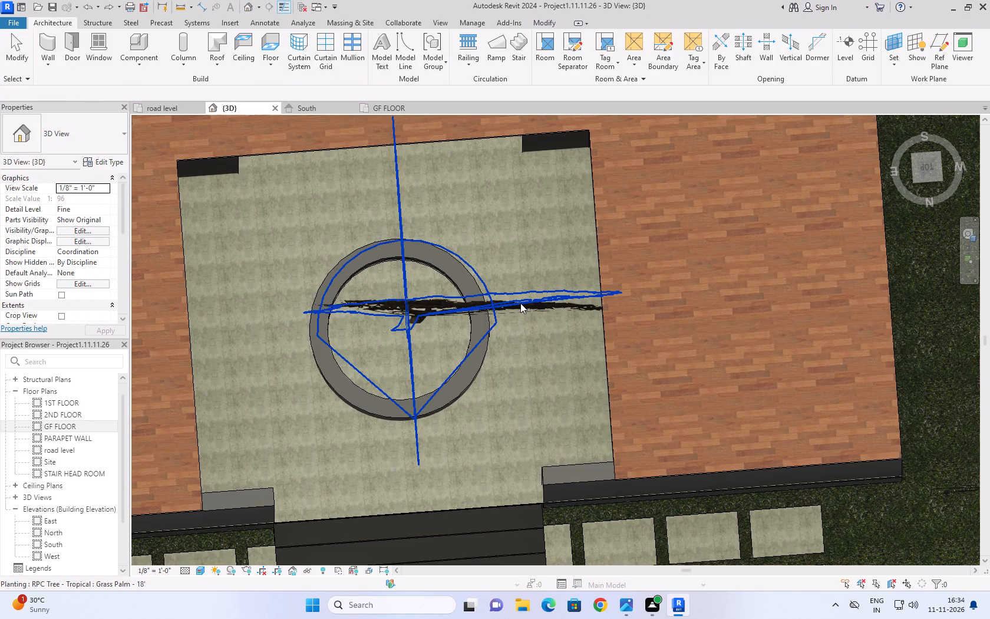
key("ctrl+z")
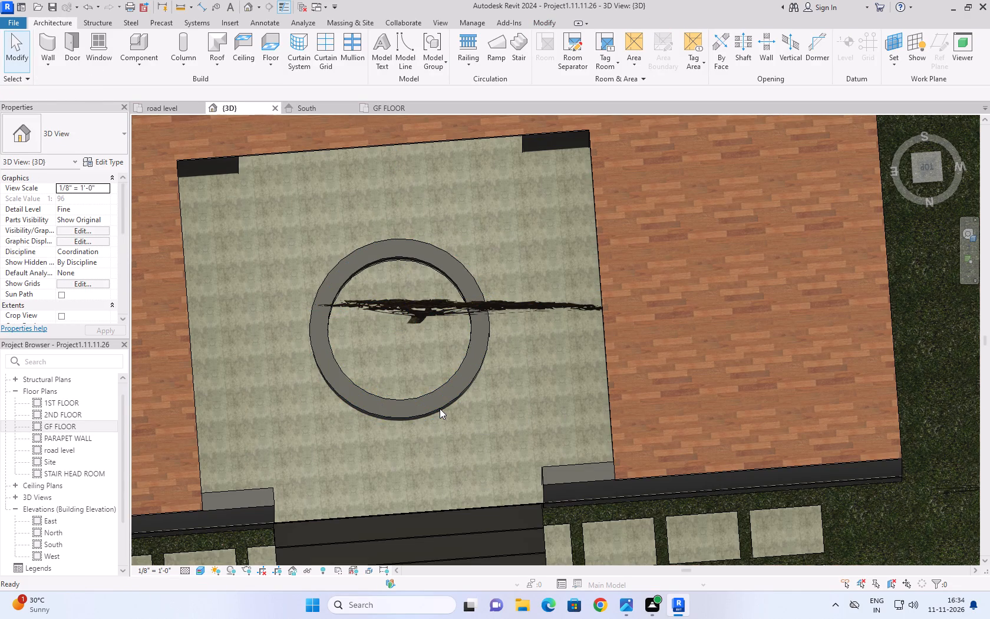
key("ctrl+z")
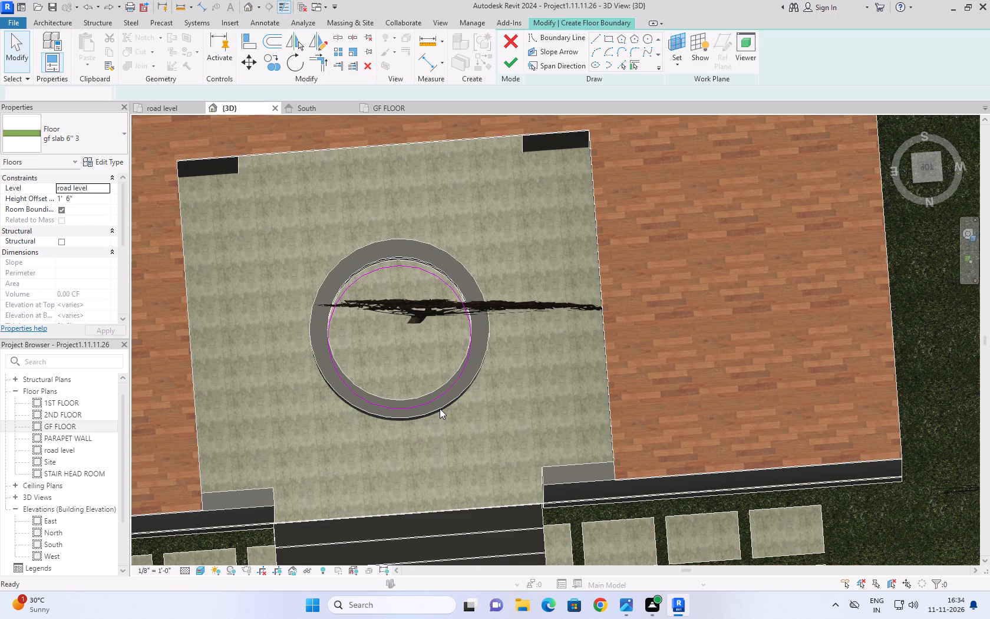
key("ctrl+z")
key("ctrl+z")
key("ctrl+z")
key("ctrl+z")
key("ctrl+z")
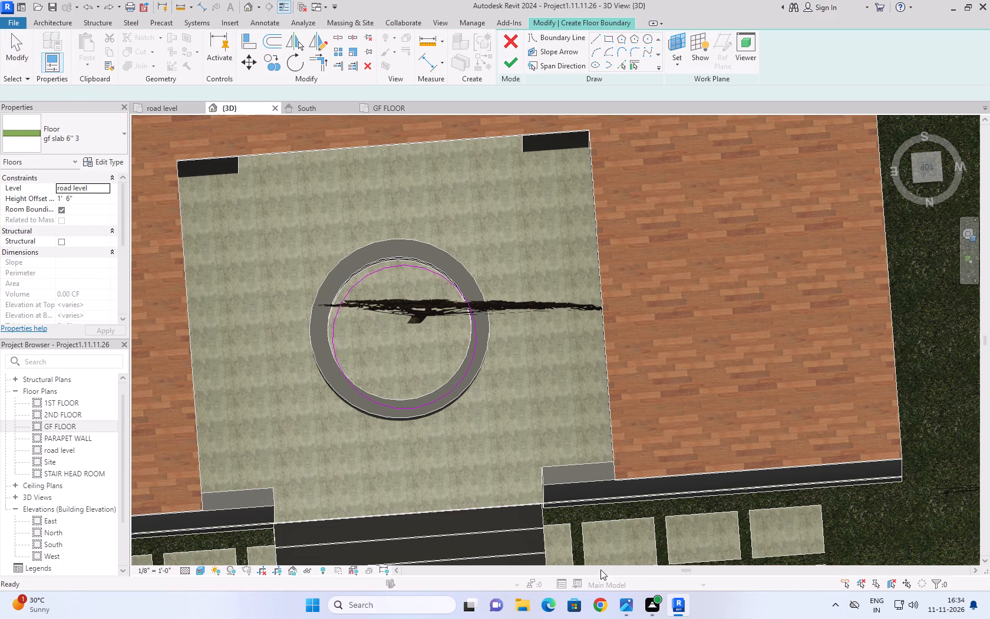